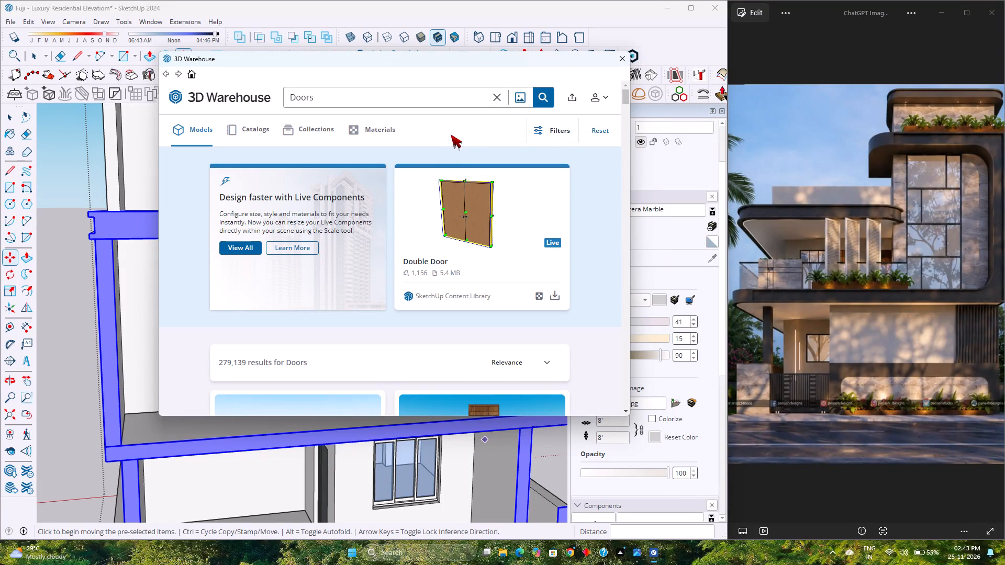
# Replace the 3D Warehouse model search term with "Curtains" and run the search.
pyautogui.click(497, 94)
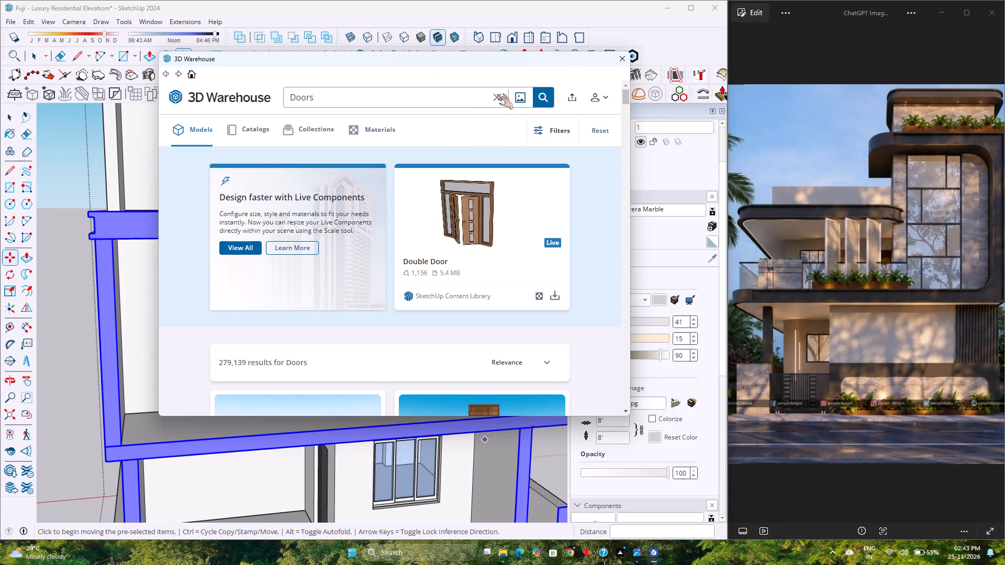
pyautogui.click(357, 95)
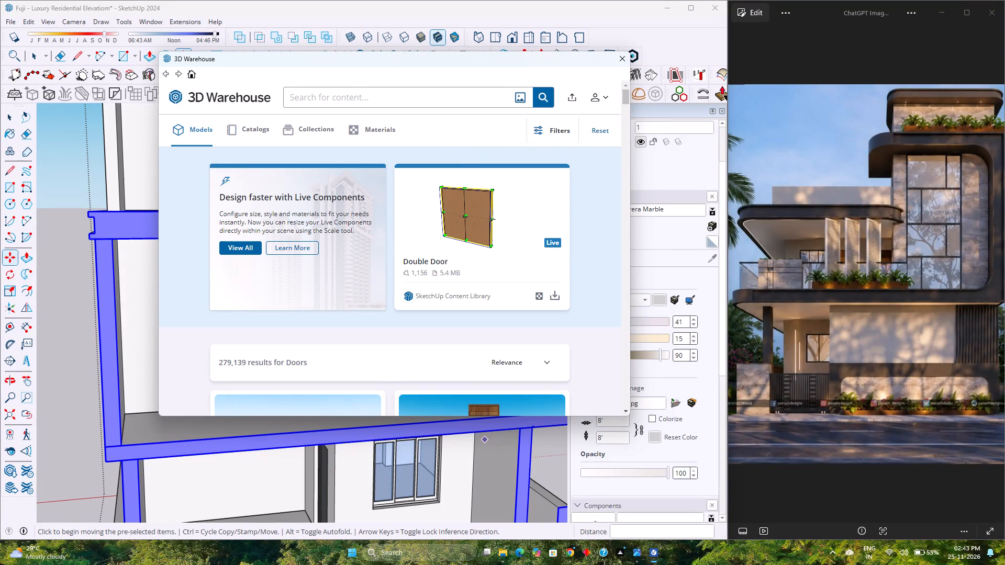
pyautogui.hotkey('shift', 'c')
pyautogui.write('ur')
pyautogui.press('t')
pyautogui.write('ains')
pyautogui.press('Return')
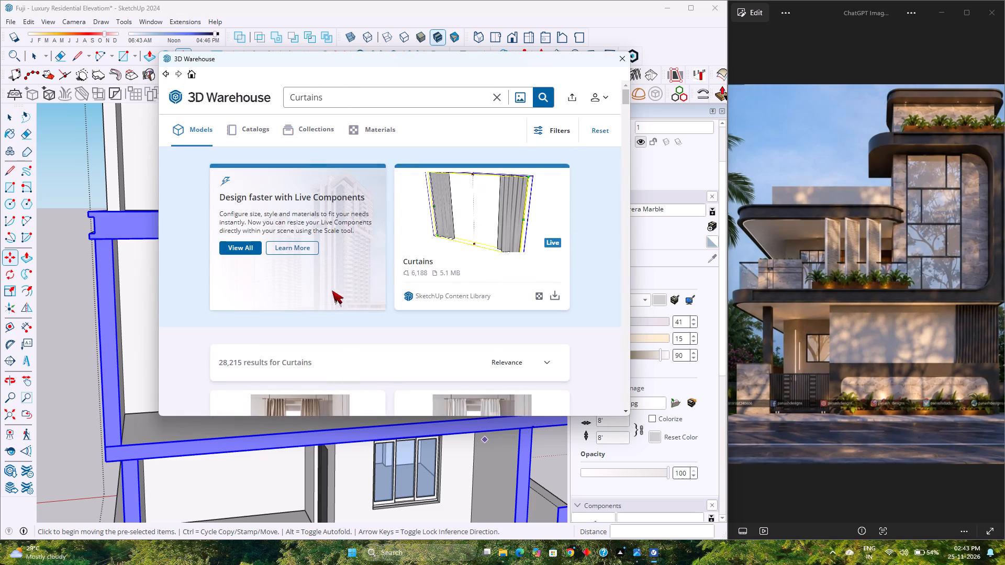
# Browse the Curtains model results, comparing thumbnails and file sizes for a curtain suited to the house's windows.
pyautogui.scroll(-12, 311, 301)
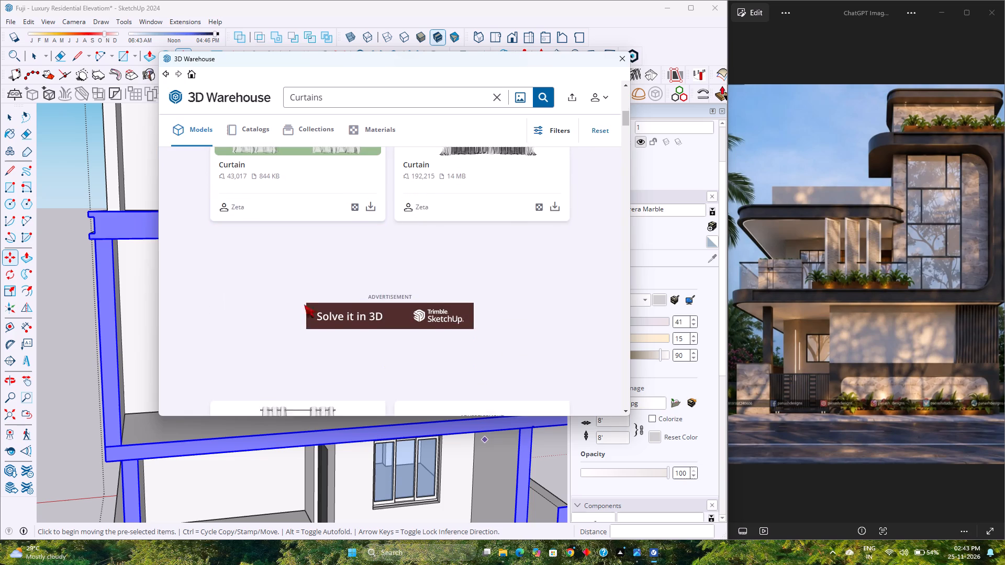
pyautogui.scroll(-7, 304, 304)
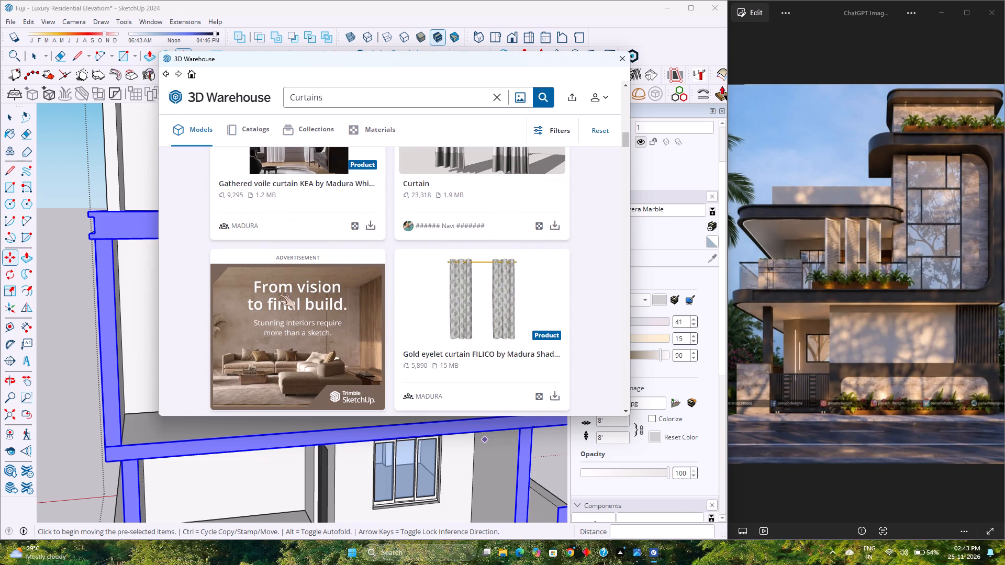
pyautogui.scroll(-2, 278, 290)
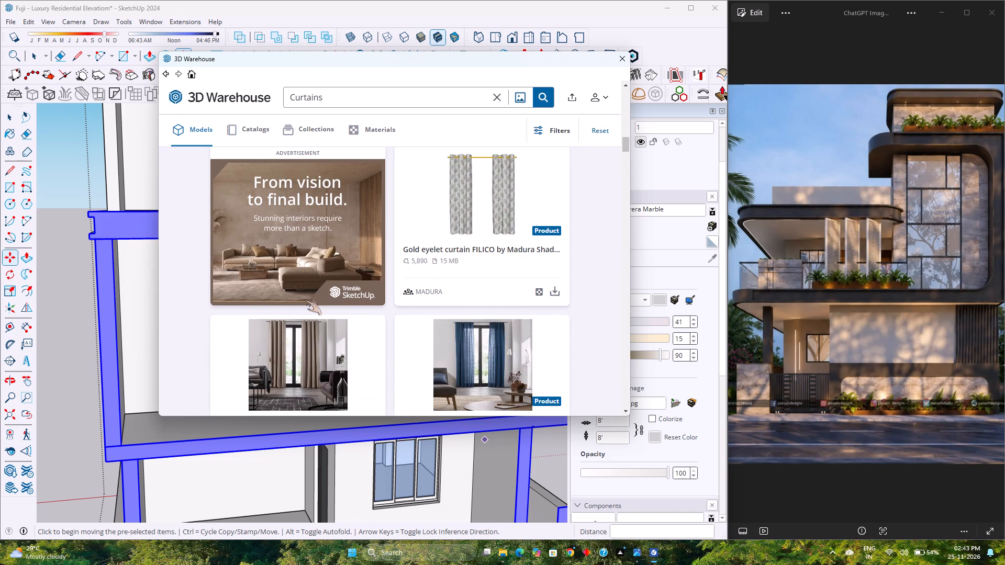
pyautogui.scroll(-4, 307, 303)
pyautogui.scroll(2, 307, 303)
pyautogui.scroll(-1, 301, 297)
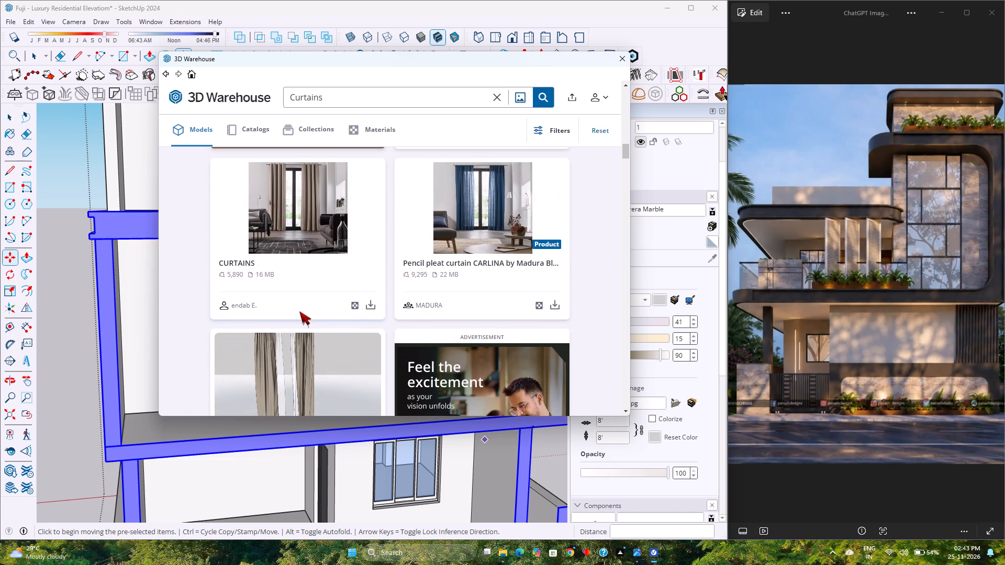
pyautogui.scroll(-5, 299, 311)
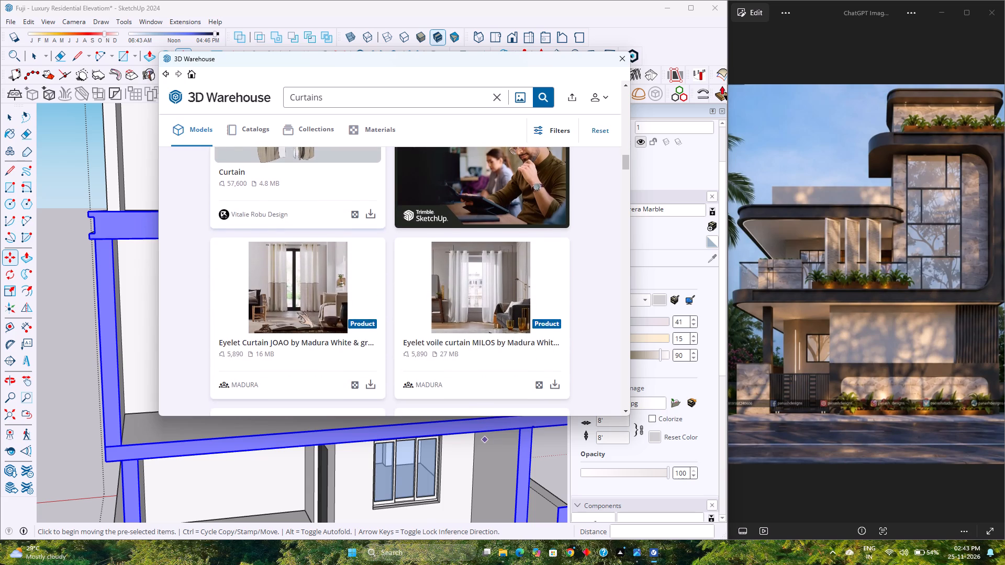
pyautogui.scroll(-1, 297, 312)
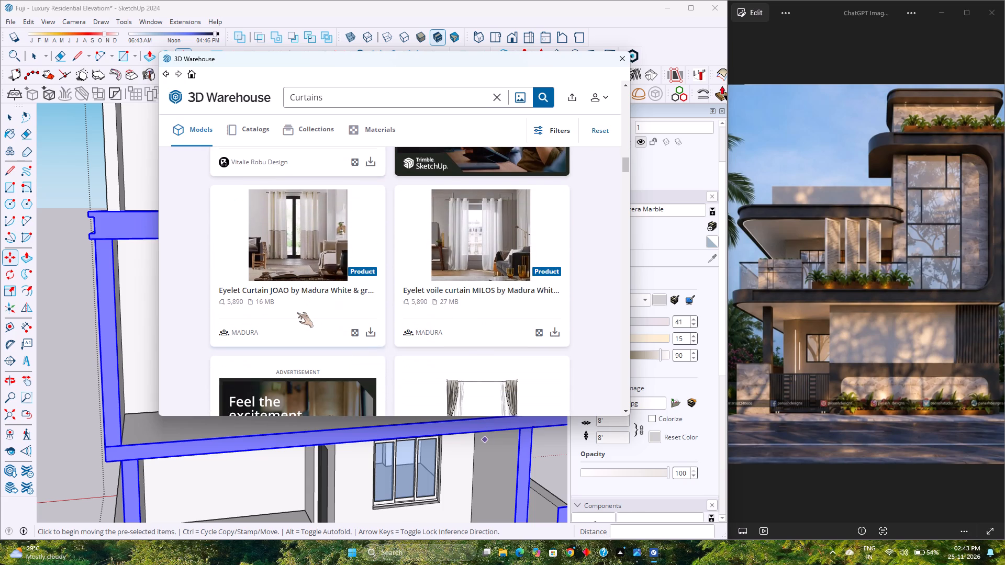
pyautogui.scroll(-9, 297, 312)
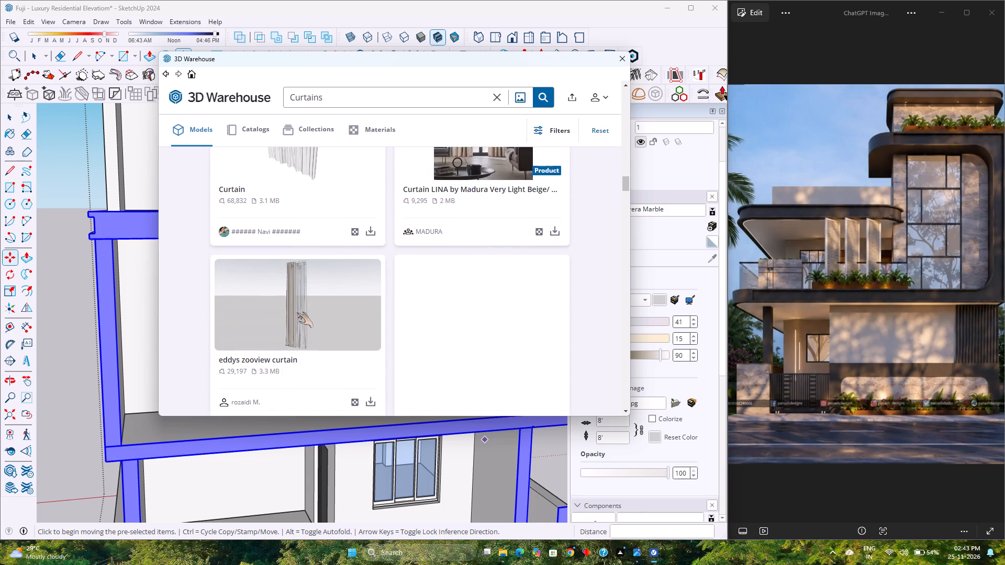
pyautogui.scroll(-3, 296, 310)
pyautogui.scroll(-3, 285, 352)
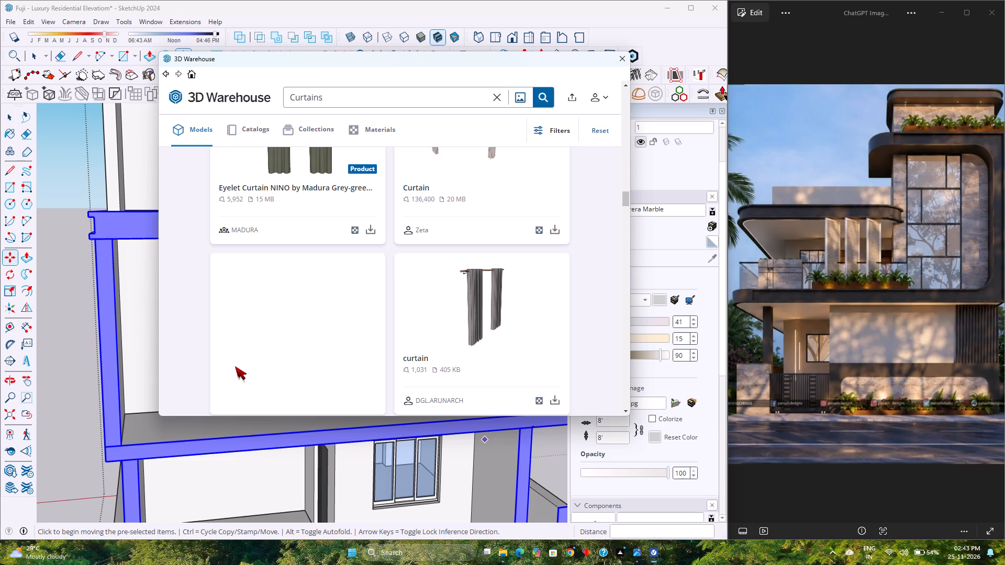
pyautogui.scroll(-3, 235, 366)
pyautogui.scroll(-4, 300, 359)
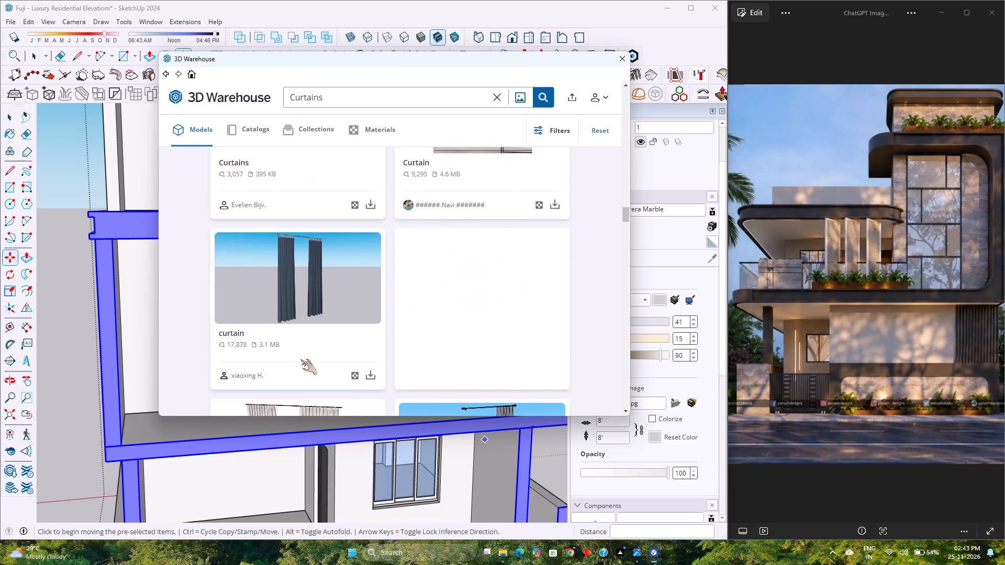
pyautogui.scroll(3, 300, 359)
pyautogui.scroll(-8, 300, 359)
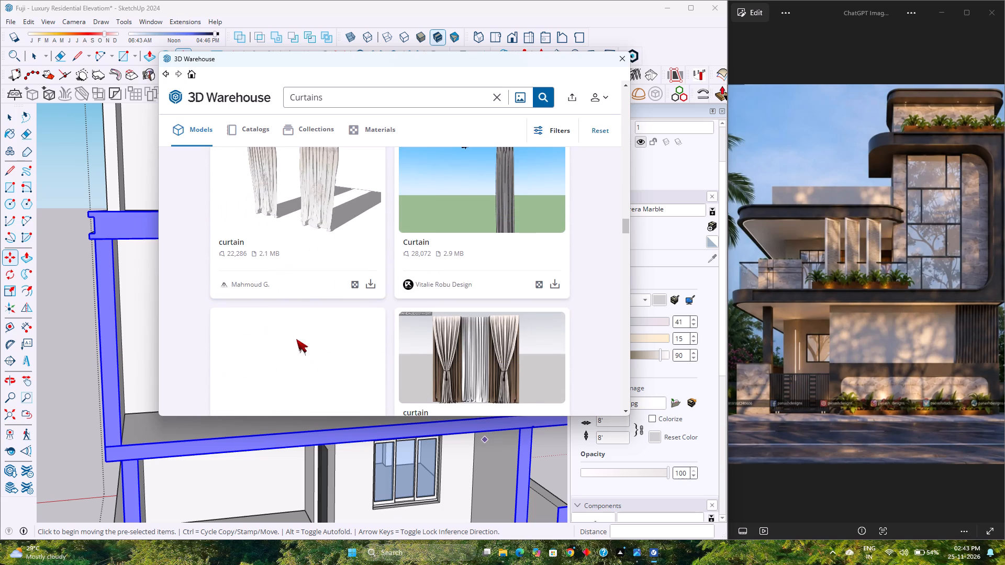
pyautogui.scroll(-6, 296, 339)
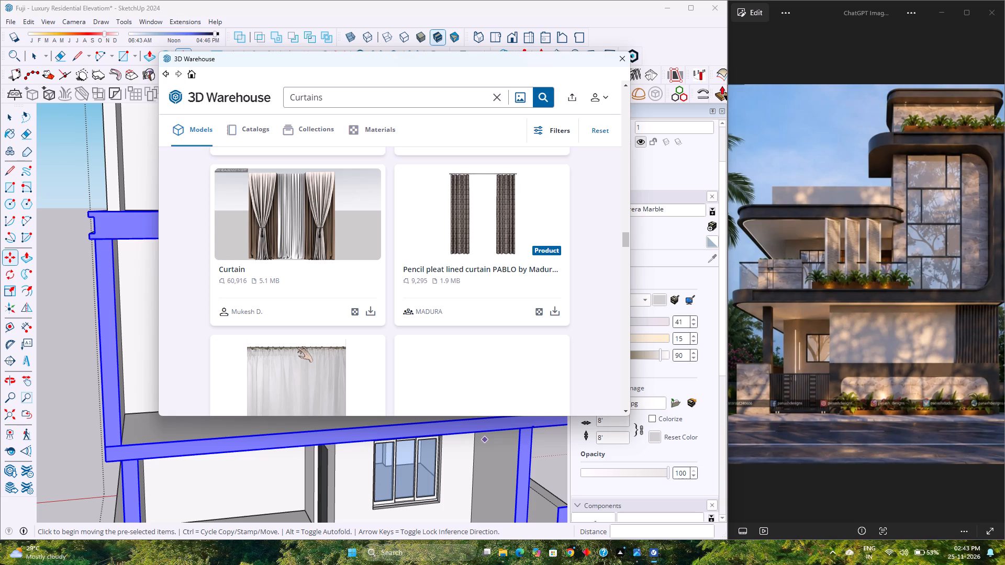
pyautogui.rightClick(296, 347)
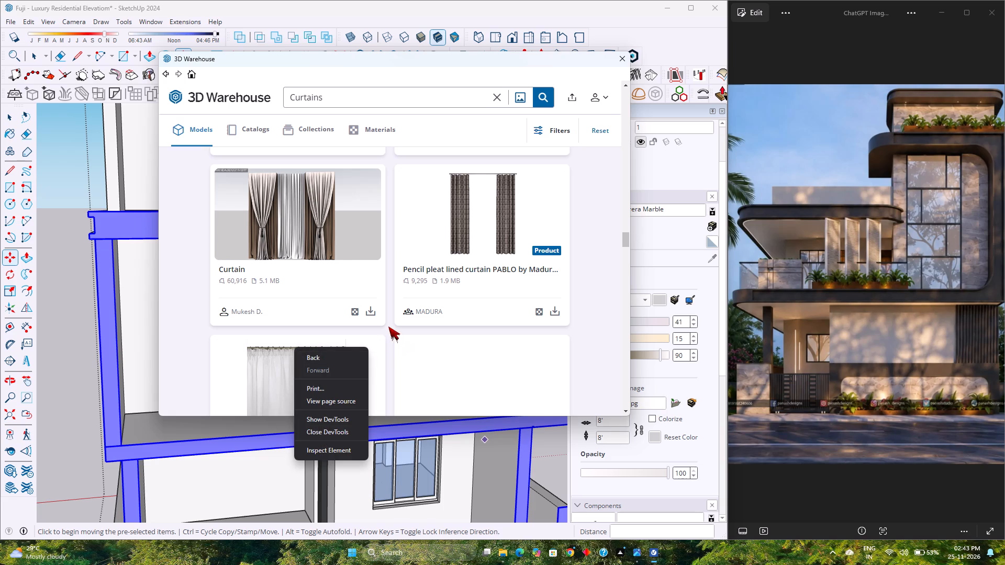
pyautogui.click(385, 329)
pyautogui.scroll(-4, 383, 332)
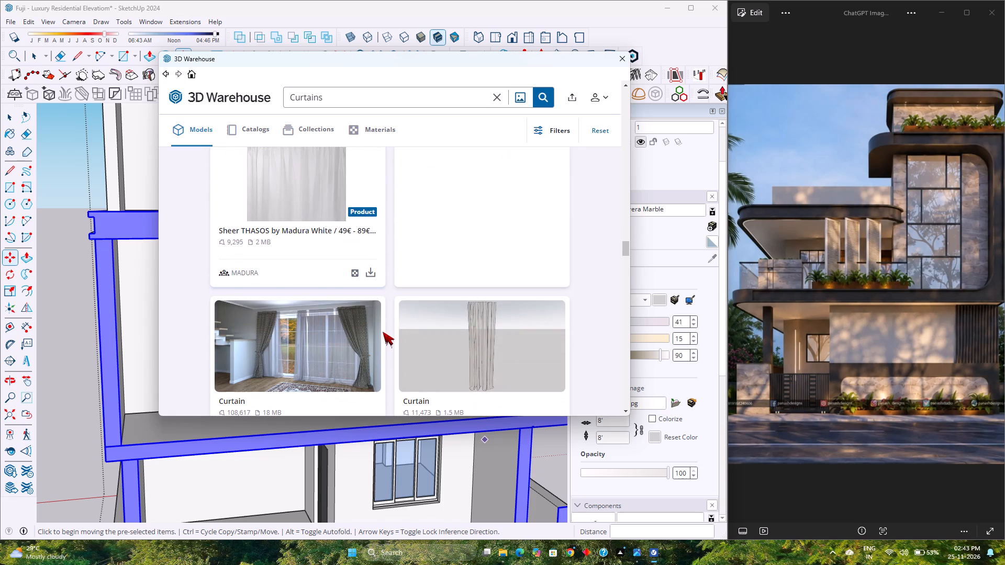
pyautogui.scroll(-6, 383, 332)
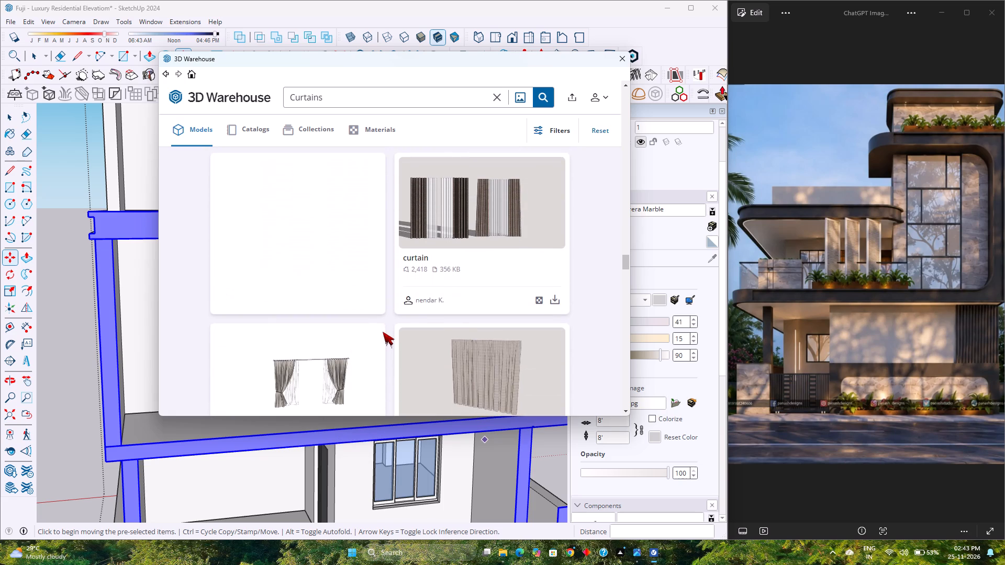
pyautogui.scroll(-2, 383, 332)
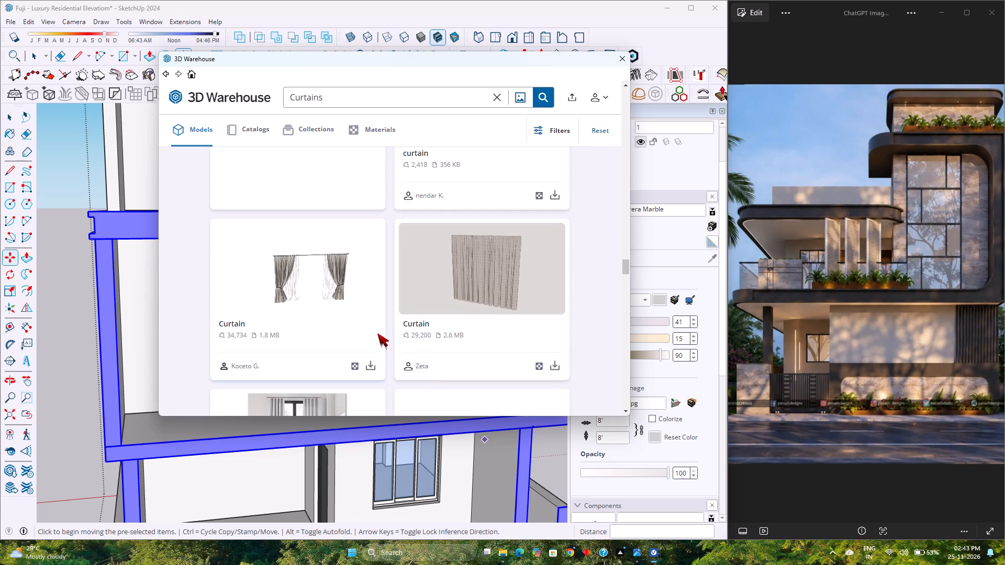
pyautogui.scroll(-2, 375, 331)
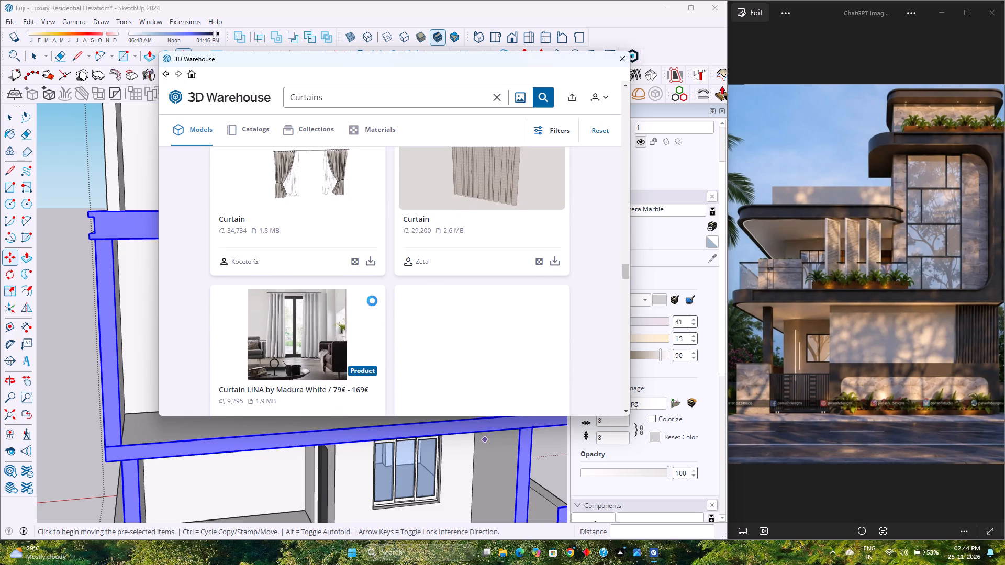
pyautogui.scroll(-4, 372, 301)
pyautogui.scroll(-2, 384, 341)
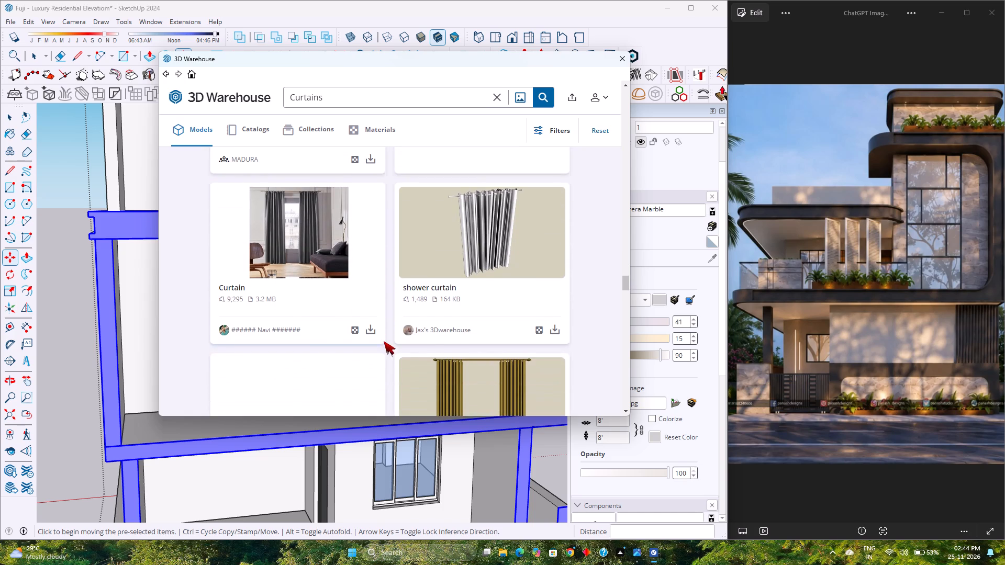
pyautogui.scroll(-6, 379, 340)
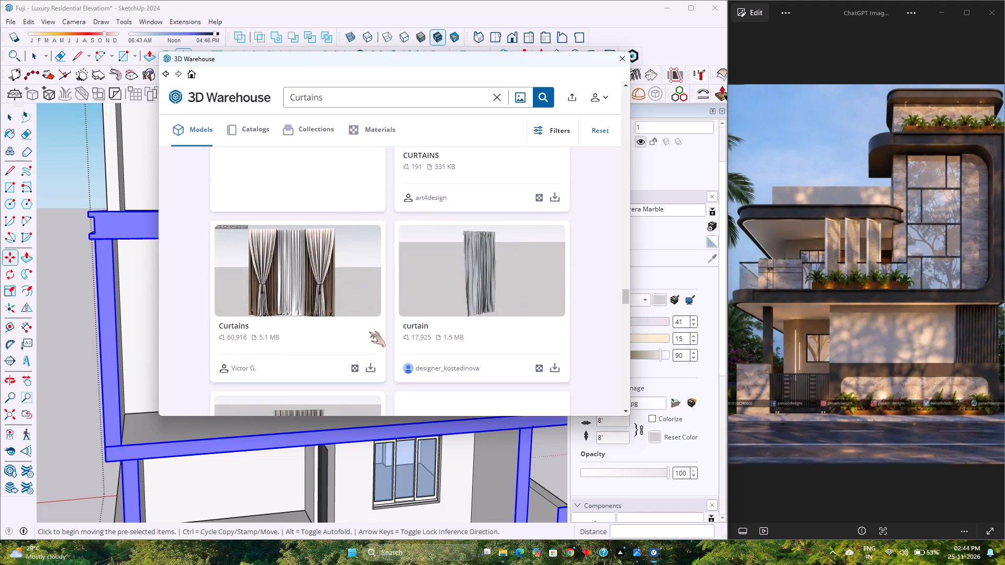
pyautogui.scroll(-4, 369, 332)
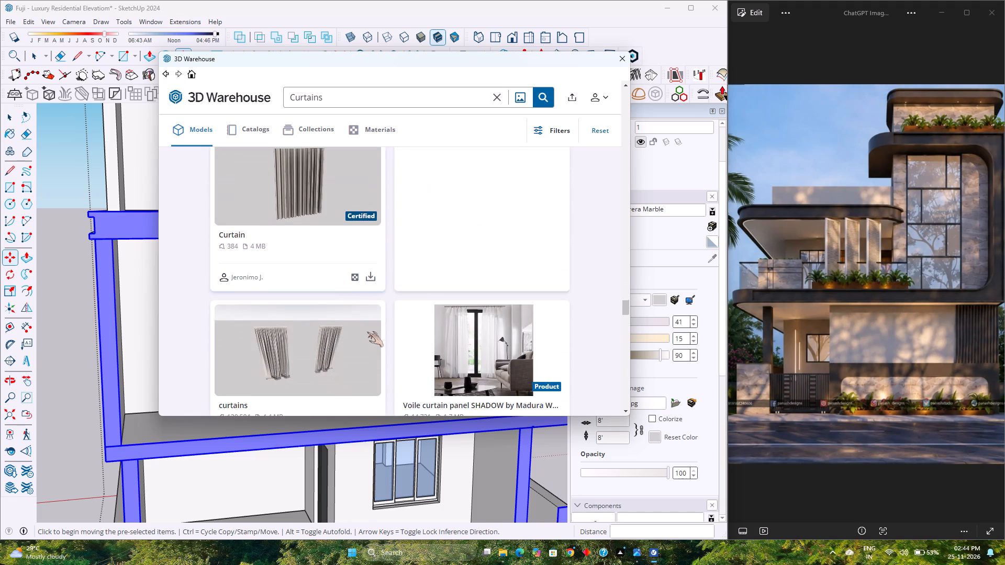
pyautogui.scroll(-8, 362, 330)
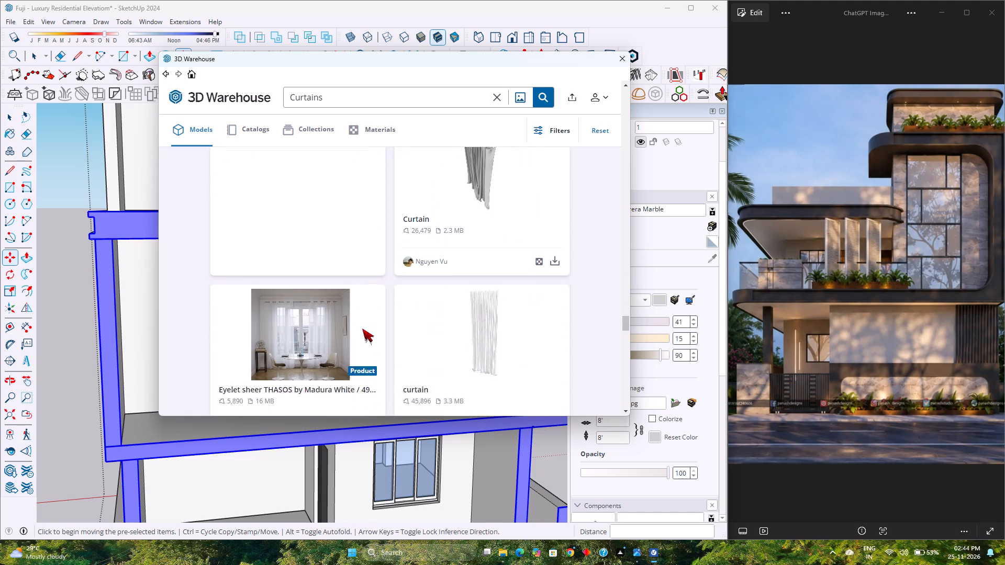
# Change the search term to the singular "Curtain" and run the model search again.
pyautogui.click(363, 103)
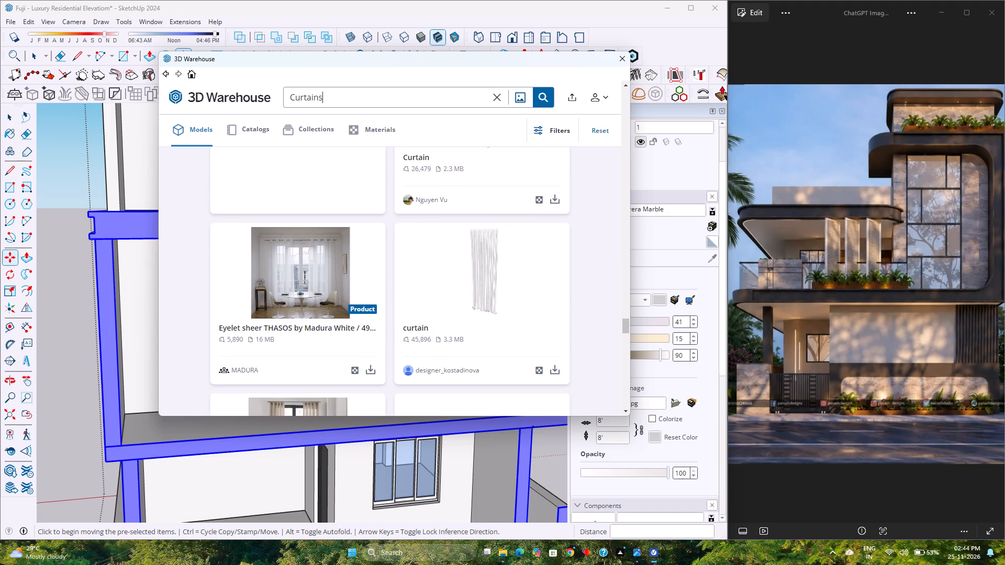
pyautogui.press('BackSpace')
pyautogui.press('Return')
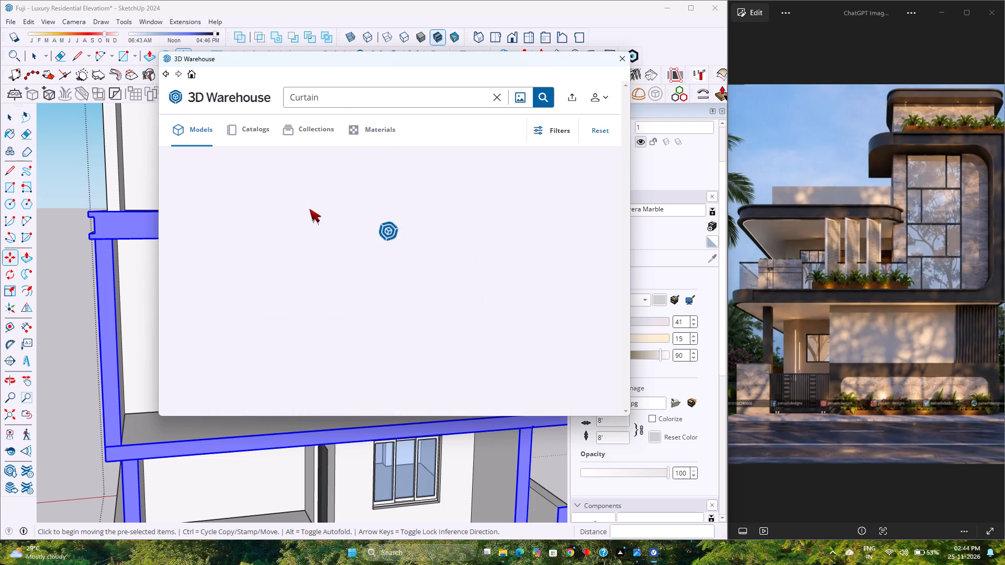
# Look through the Curtain model results down to the end of the loaded list, comparing styles and file sizes for the house's windows.
pyautogui.scroll(17, 304, 224)
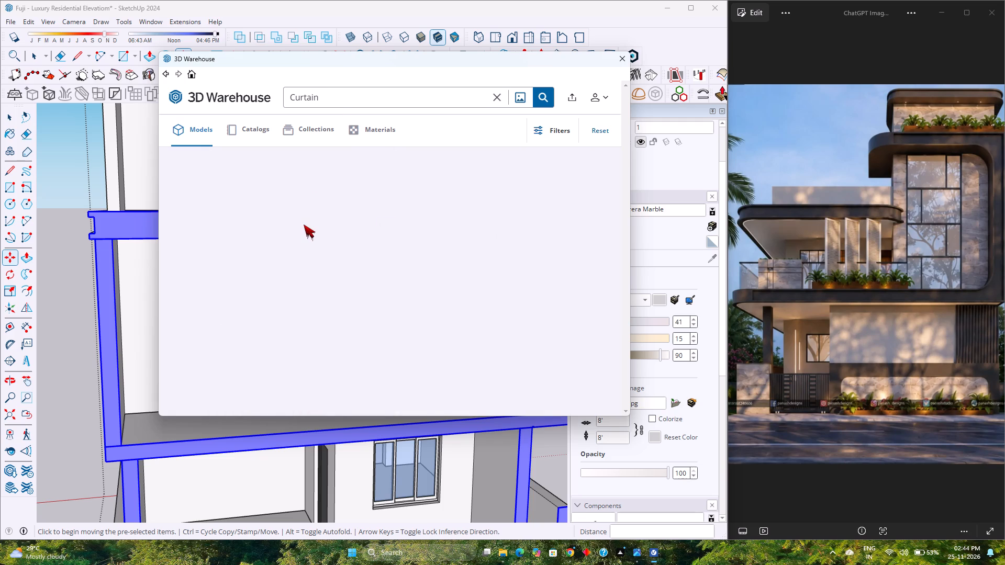
pyautogui.scroll(6, 304, 224)
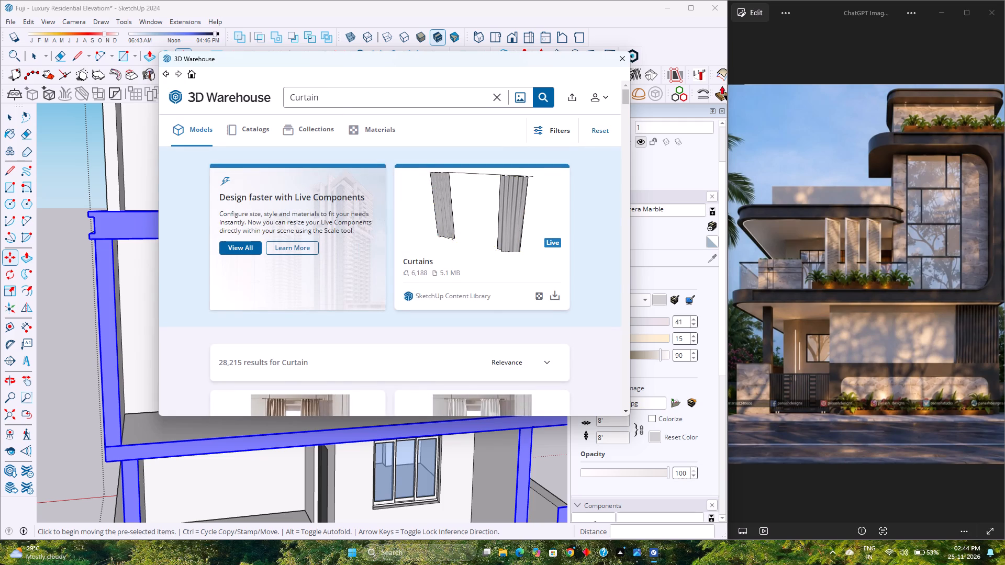
pyautogui.scroll(-1, 304, 225)
pyautogui.scroll(-1, 366, 212)
pyautogui.scroll(3, 366, 212)
pyautogui.scroll(-4, 366, 212)
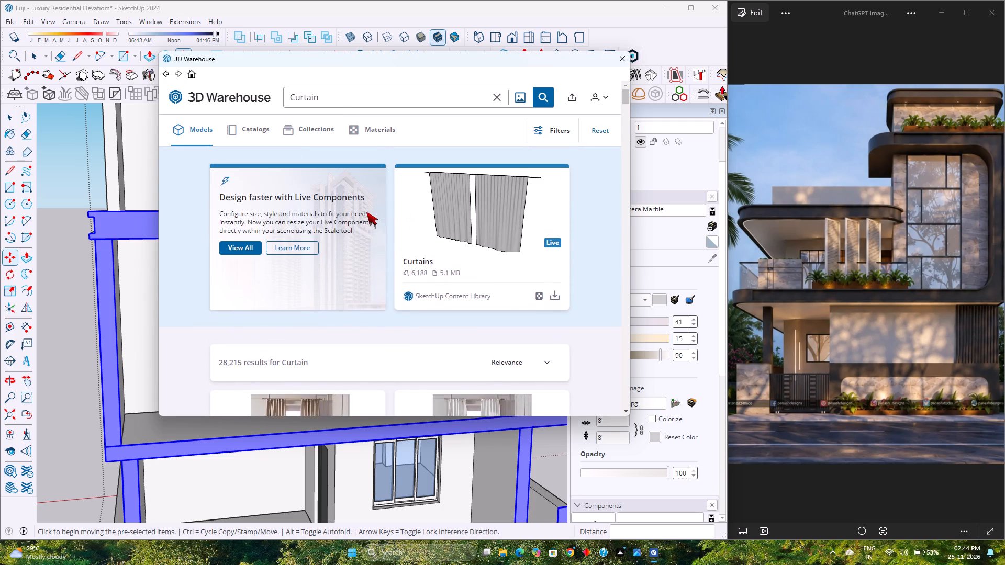
pyautogui.scroll(-7, 359, 217)
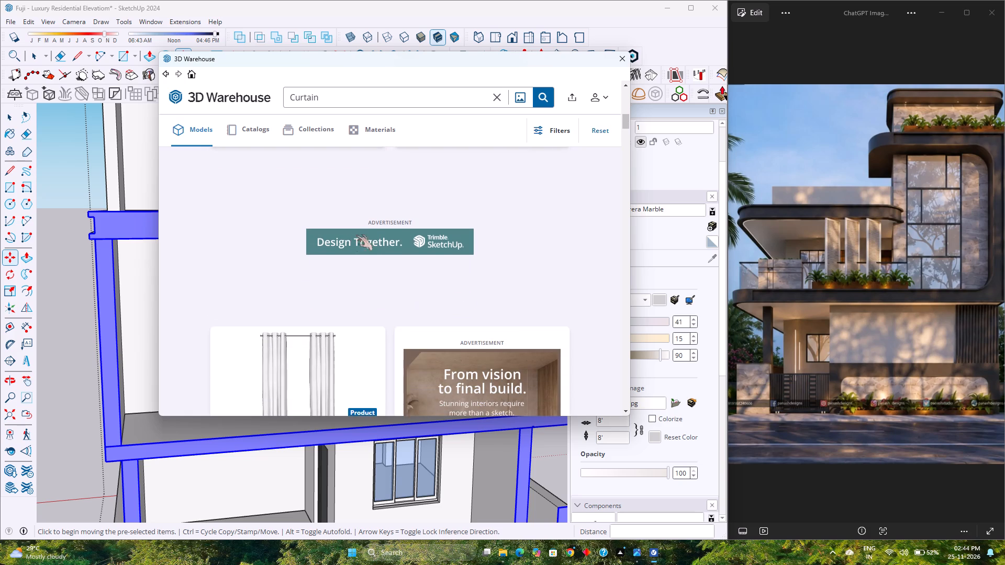
pyautogui.scroll(-2, 463, 280)
pyautogui.scroll(-3, 417, 290)
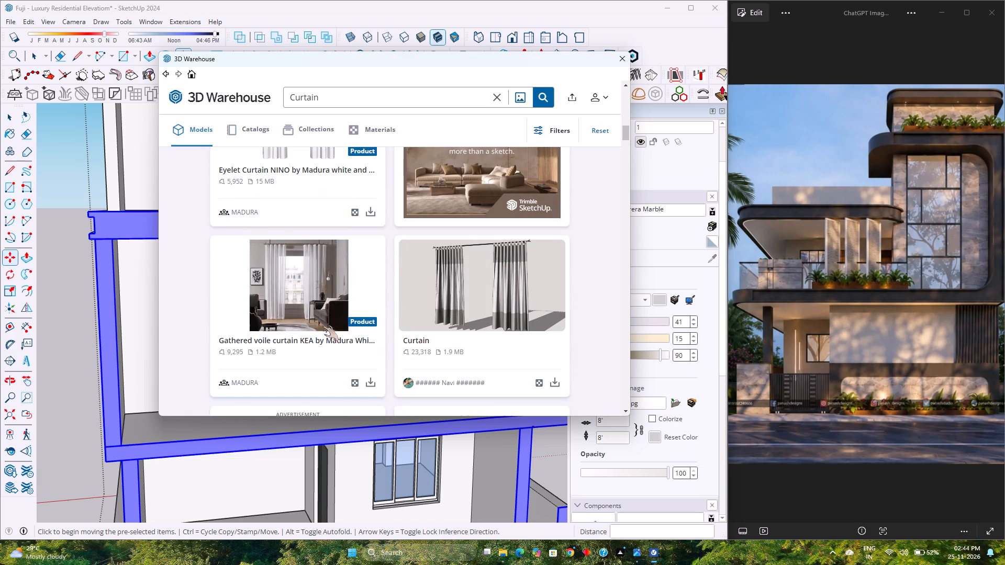
pyautogui.scroll(-5, 373, 290)
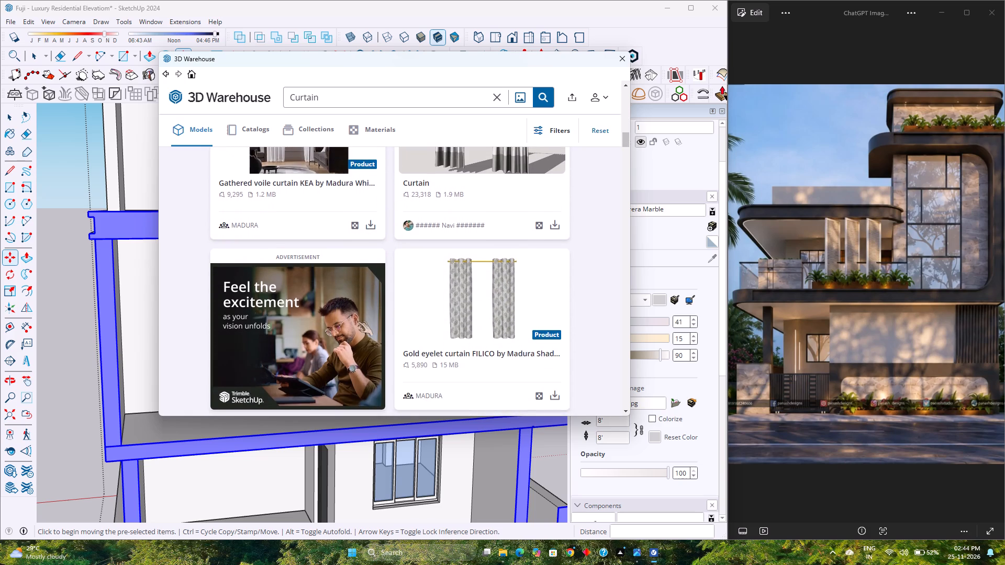
pyautogui.scroll(-8, 355, 322)
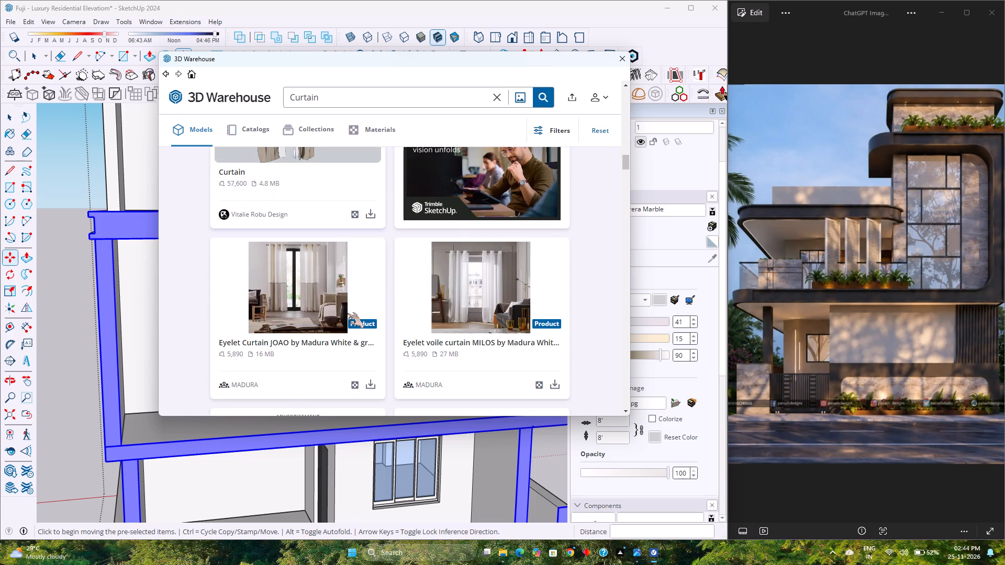
pyautogui.scroll(-9, 347, 312)
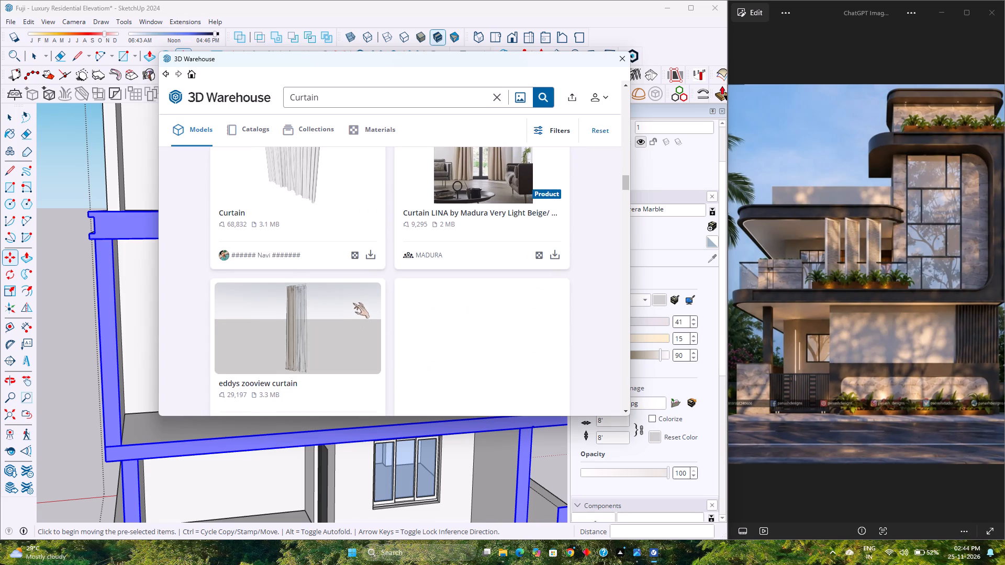
pyautogui.scroll(-10, 353, 303)
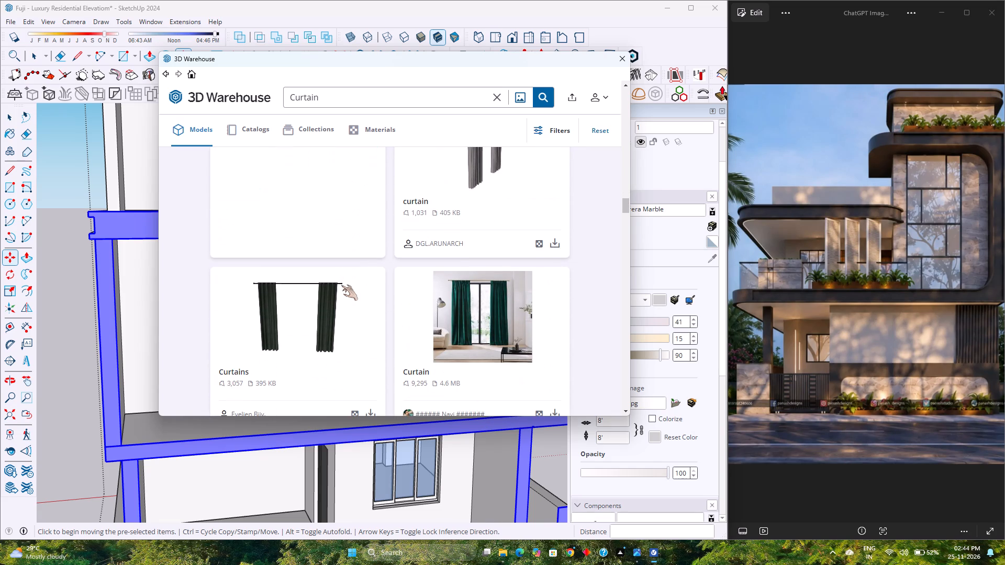
pyautogui.scroll(-6, 341, 285)
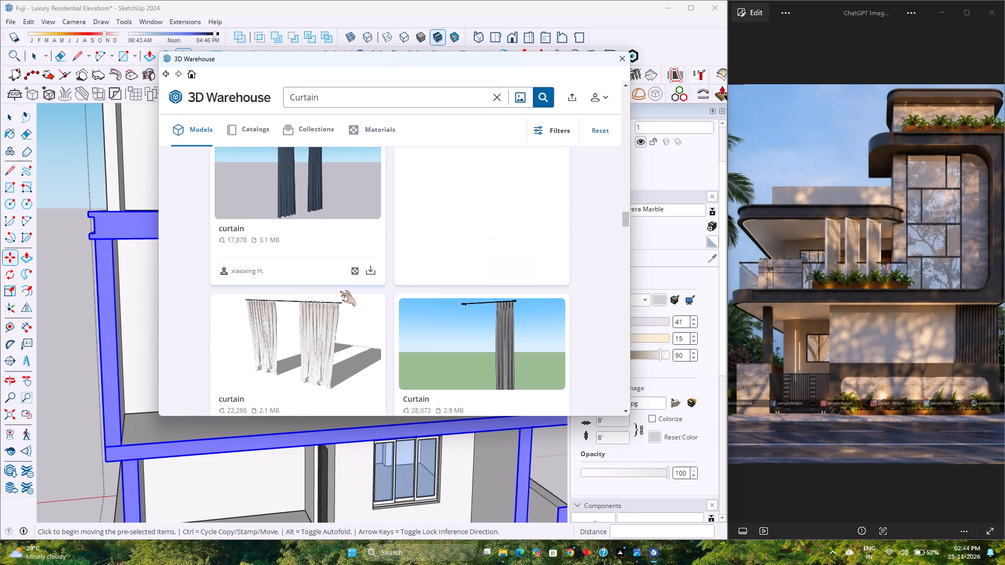
pyautogui.scroll(-3, 340, 291)
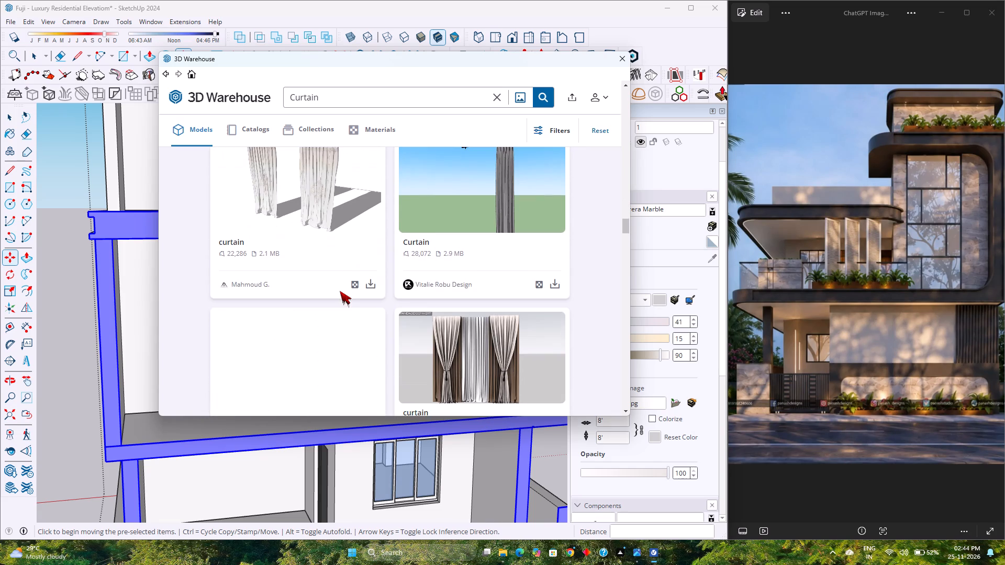
pyautogui.scroll(-8, 340, 291)
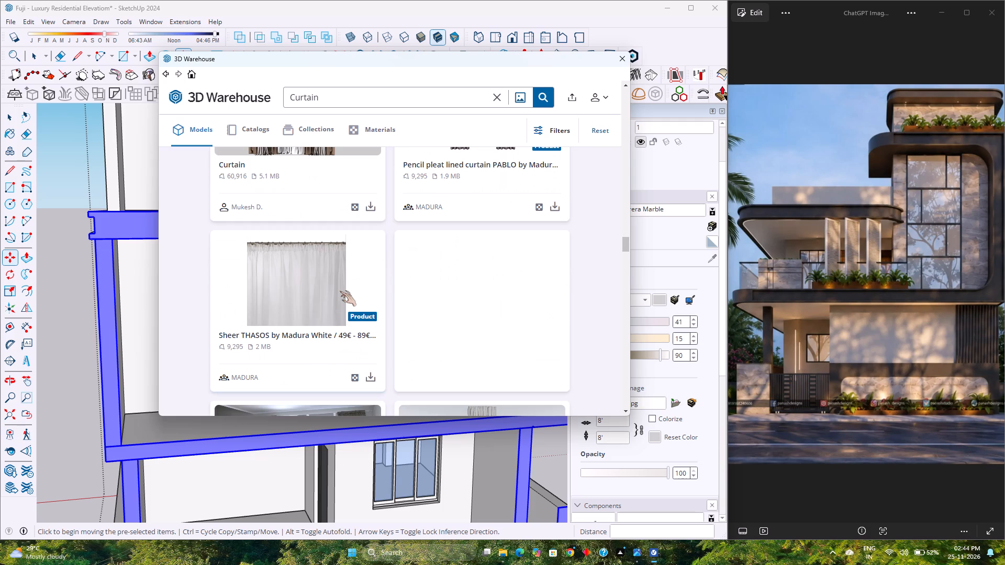
pyautogui.scroll(5, 340, 291)
pyautogui.scroll(-9, 340, 291)
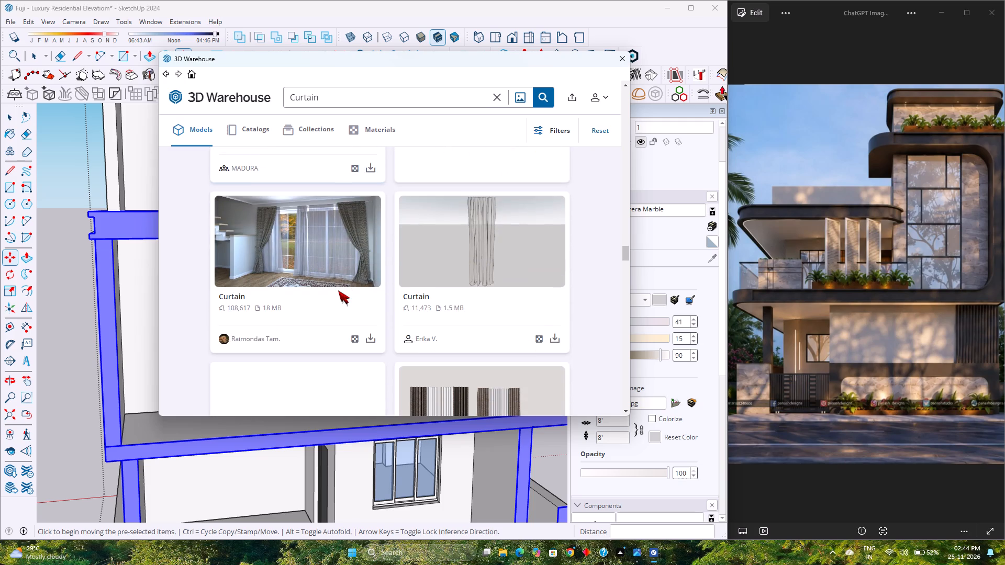
pyautogui.scroll(-6, 338, 290)
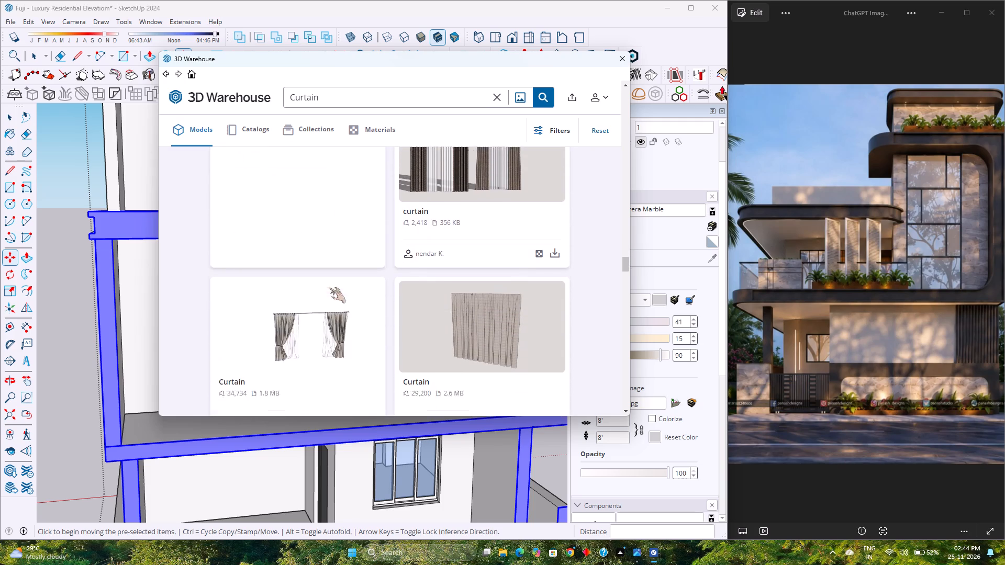
pyautogui.scroll(-7, 329, 288)
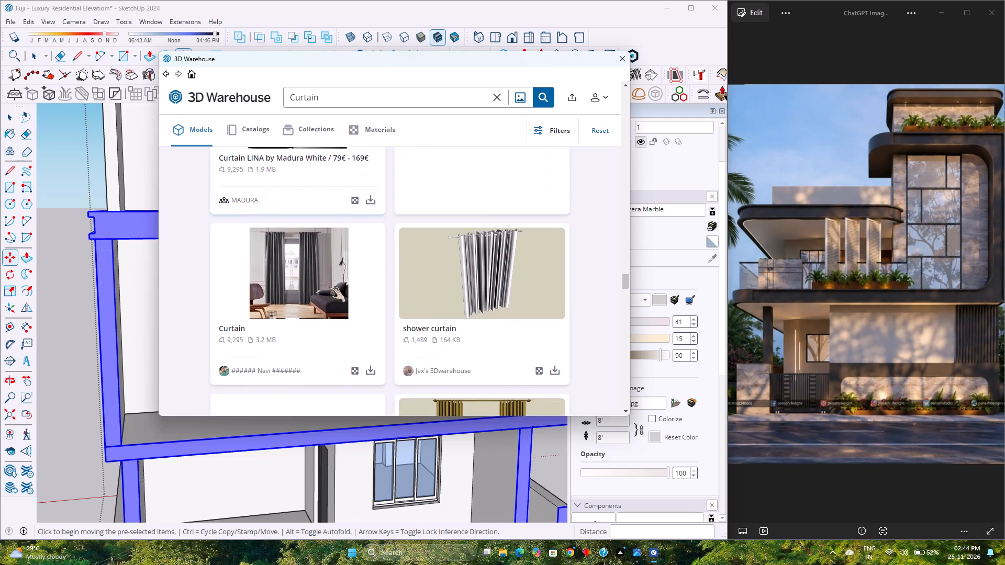
pyautogui.scroll(3, 329, 287)
pyautogui.scroll(-5, 329, 287)
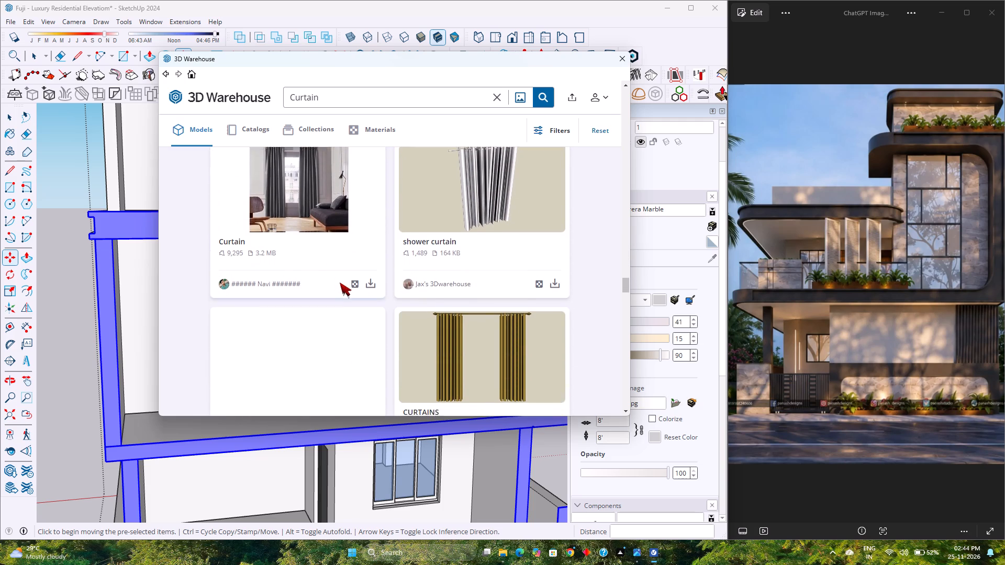
pyautogui.scroll(-1, 340, 282)
pyautogui.scroll(2, 340, 282)
pyautogui.scroll(-7, 339, 281)
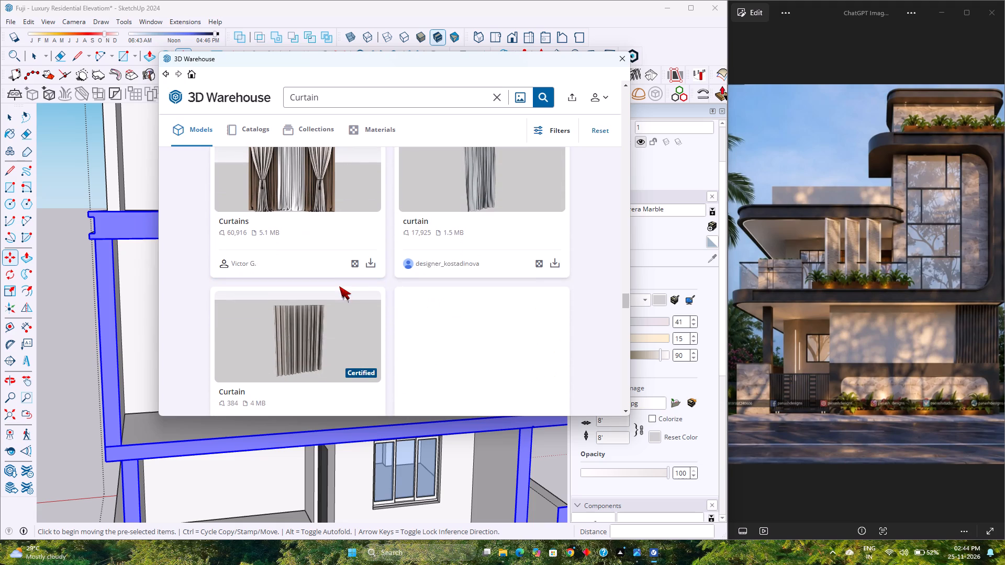
pyautogui.scroll(-11, 337, 289)
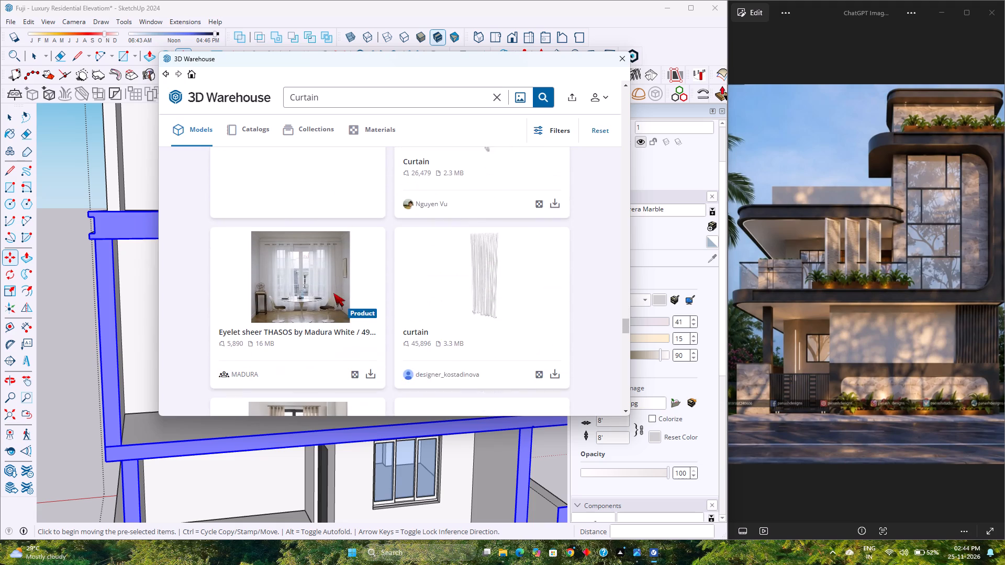
pyautogui.scroll(3, 333, 293)
pyautogui.scroll(-11, 333, 293)
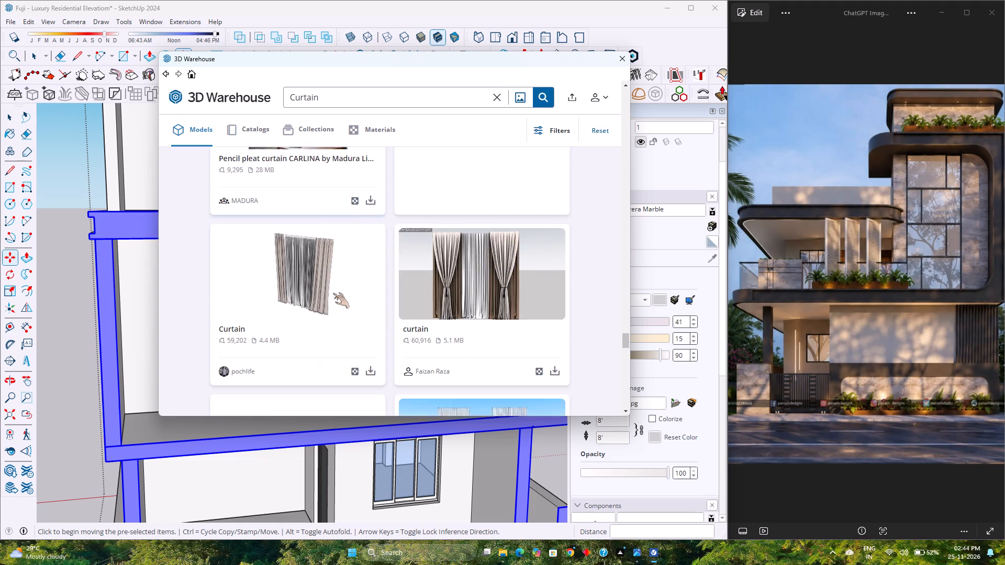
pyautogui.scroll(-11, 333, 293)
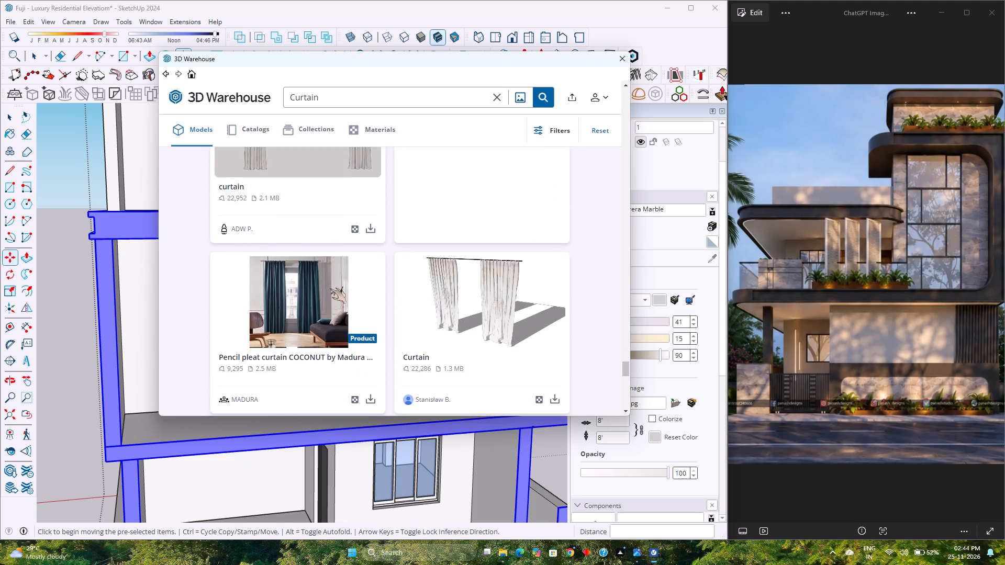
pyautogui.scroll(-18, 330, 287)
pyautogui.scroll(4, 327, 290)
pyautogui.scroll(-5, 327, 290)
pyautogui.scroll(4, 327, 290)
pyautogui.scroll(-4, 327, 290)
pyautogui.scroll(4, 327, 291)
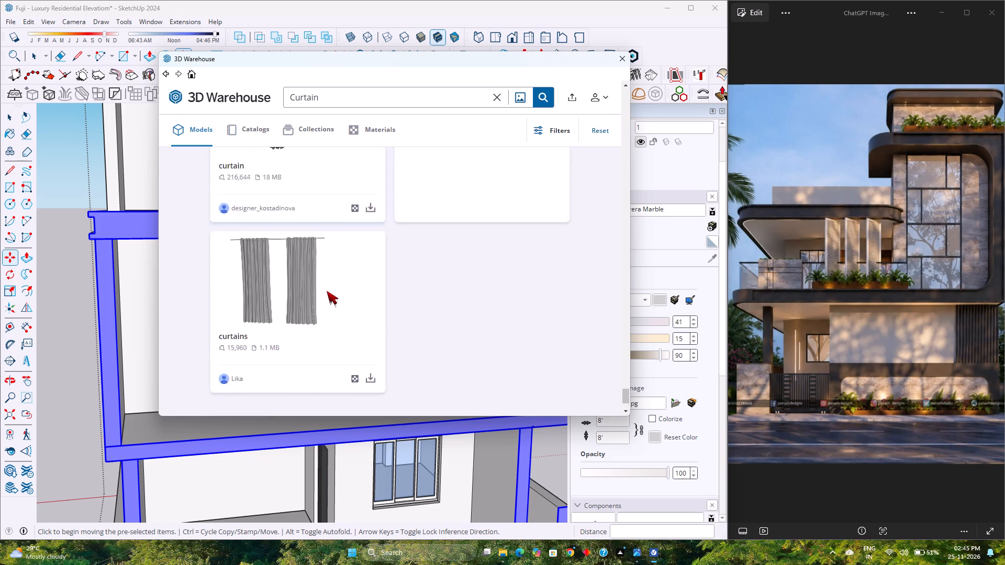
pyautogui.scroll(-4, 327, 291)
pyautogui.scroll(3, 327, 291)
pyautogui.scroll(-6, 327, 291)
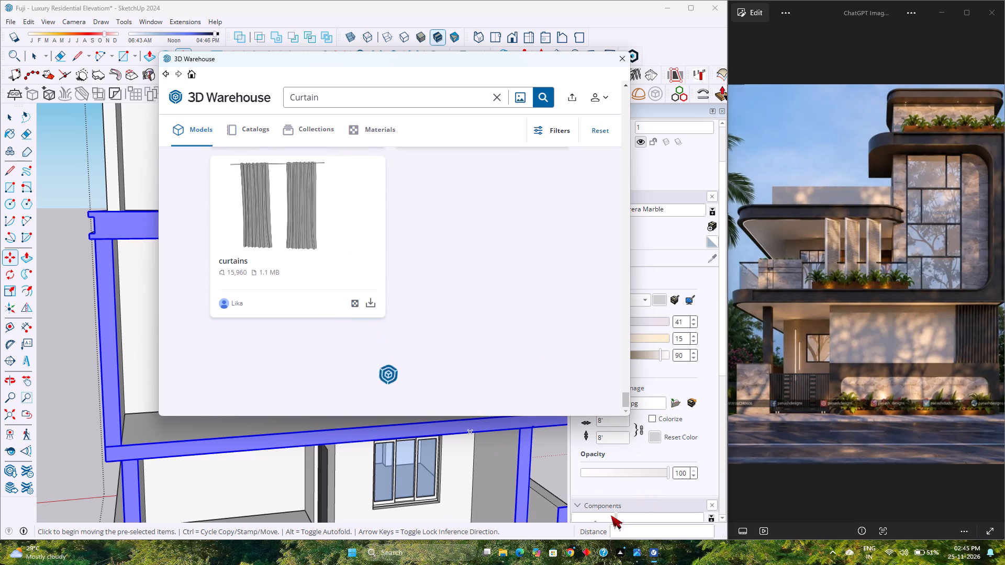
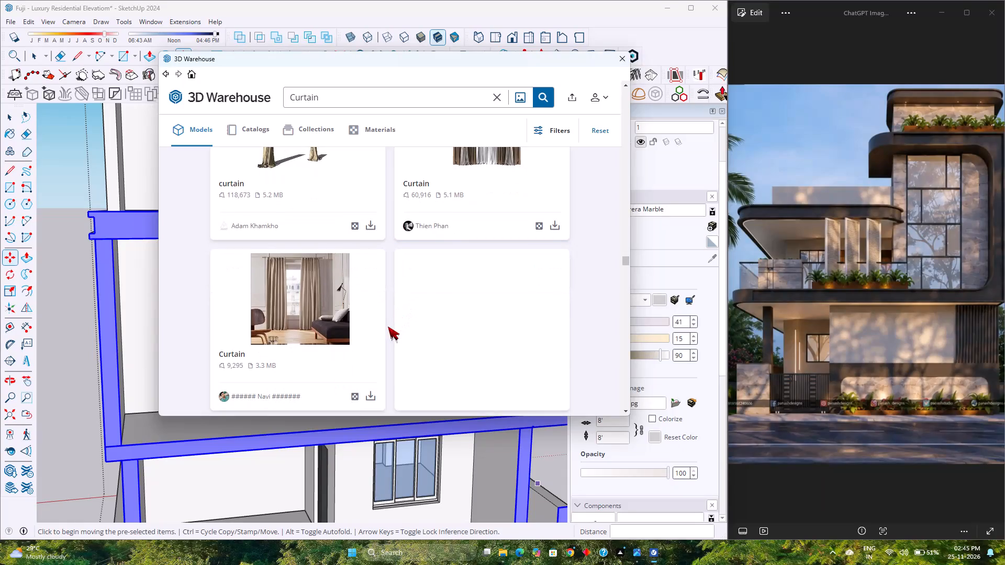
# Continue through the Curtain model results to the end of the loaded list, comparing curtain styles and file sizes for the house's windows.
pyautogui.scroll(-5, 387, 326)
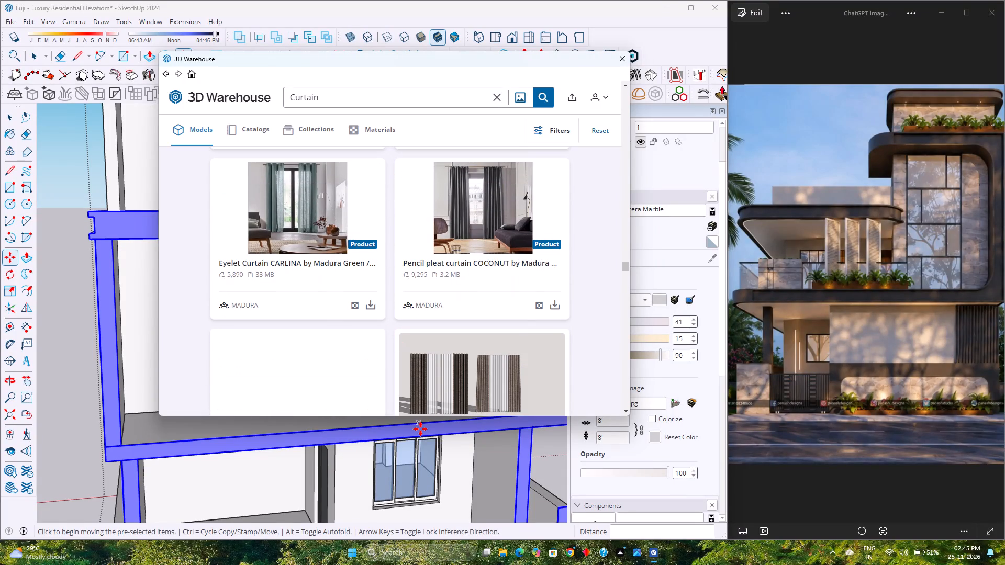
pyautogui.scroll(-1, 338, 333)
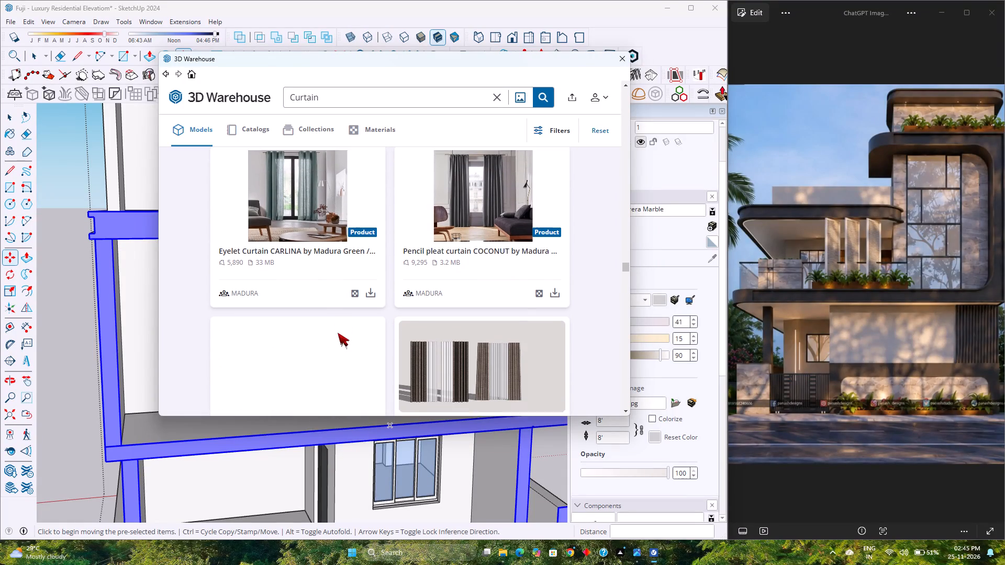
pyautogui.scroll(-1, 340, 346)
pyautogui.scroll(-2, 311, 298)
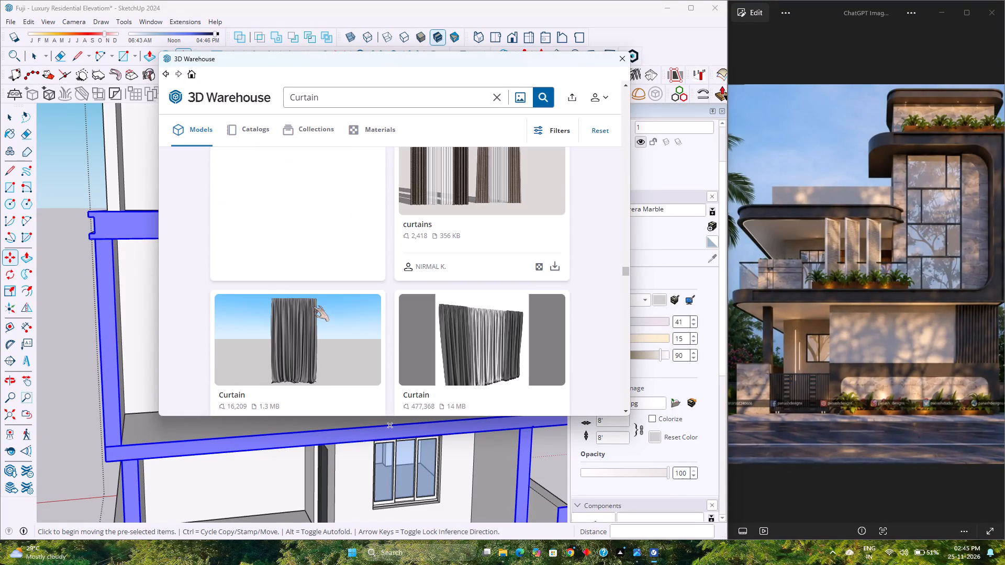
pyautogui.scroll(-5, 311, 304)
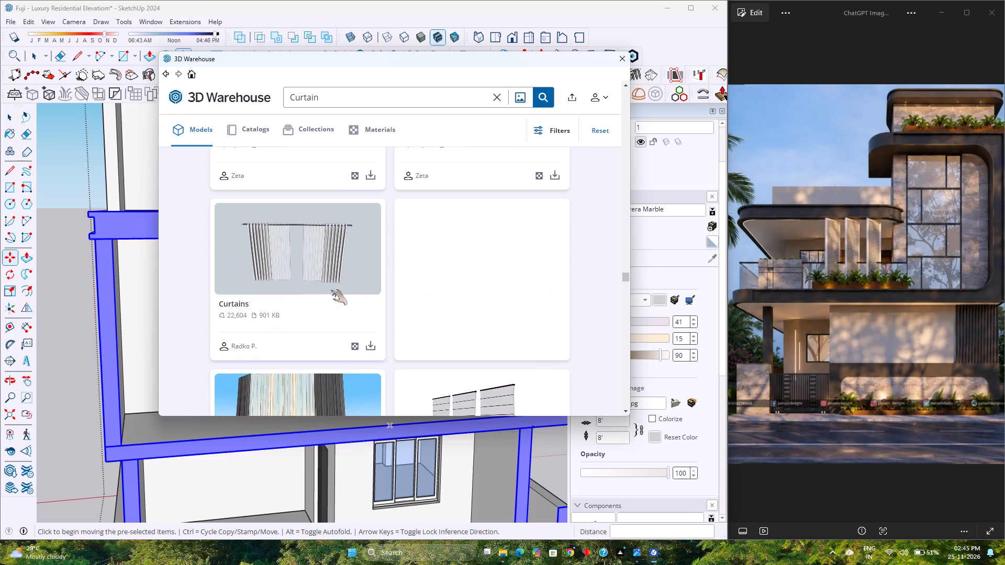
pyautogui.scroll(-7, 400, 321)
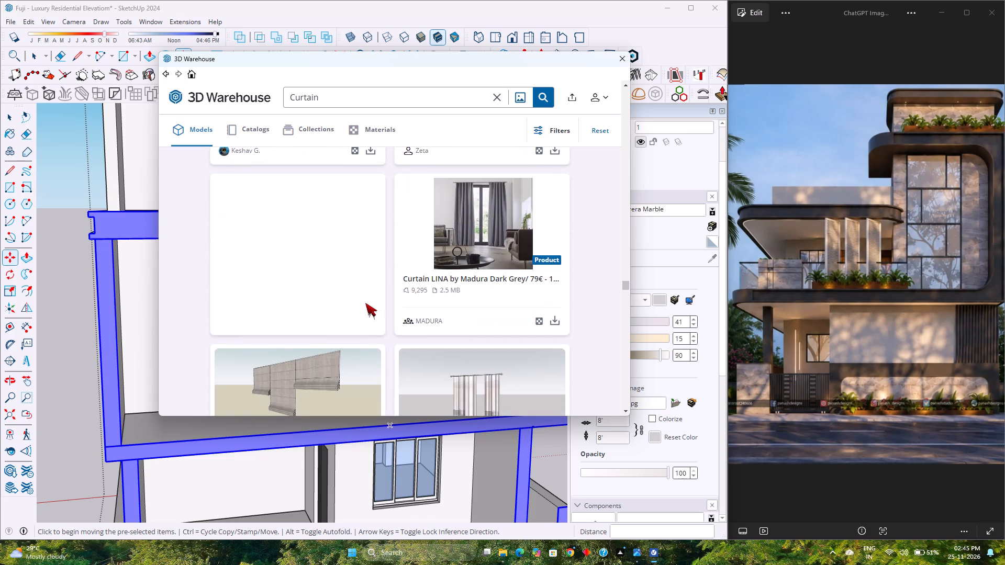
pyautogui.scroll(-9, 363, 300)
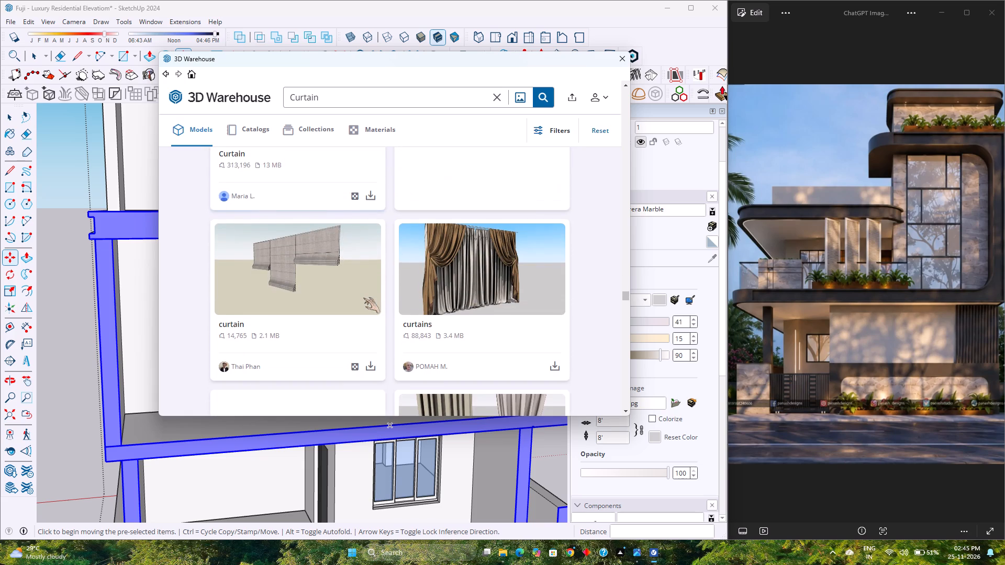
pyautogui.scroll(-7, 363, 298)
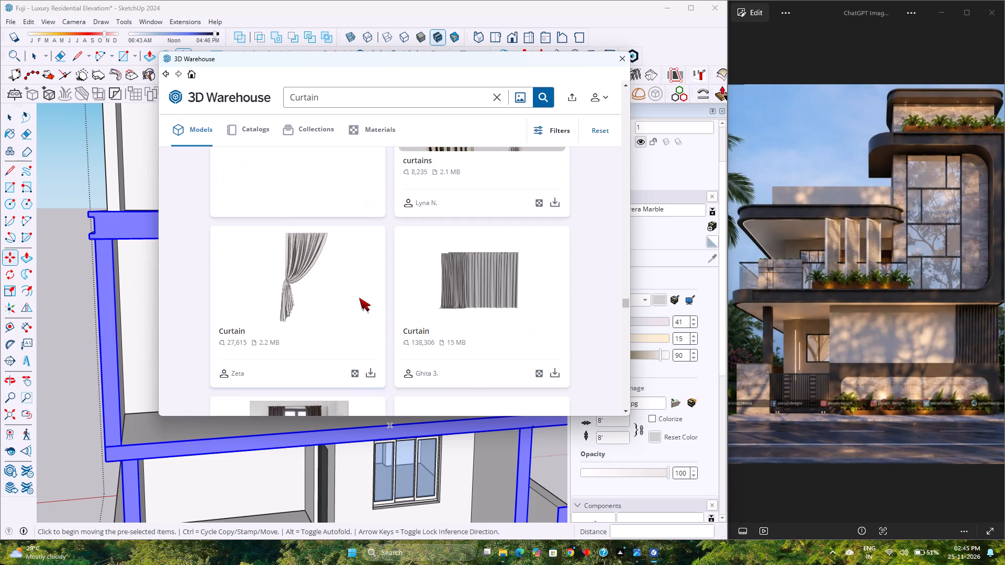
pyautogui.scroll(-7, 358, 298)
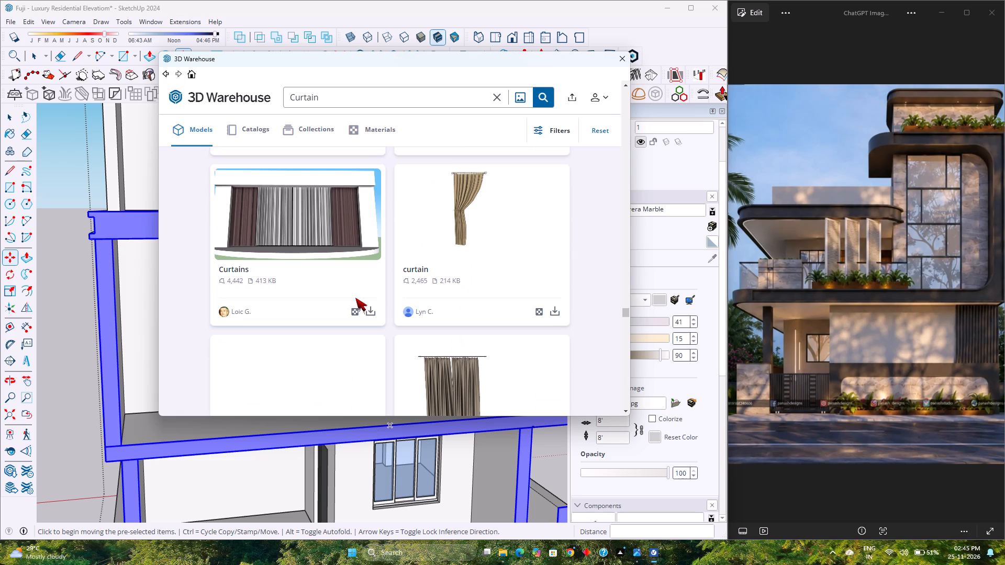
pyautogui.scroll(-11, 355, 298)
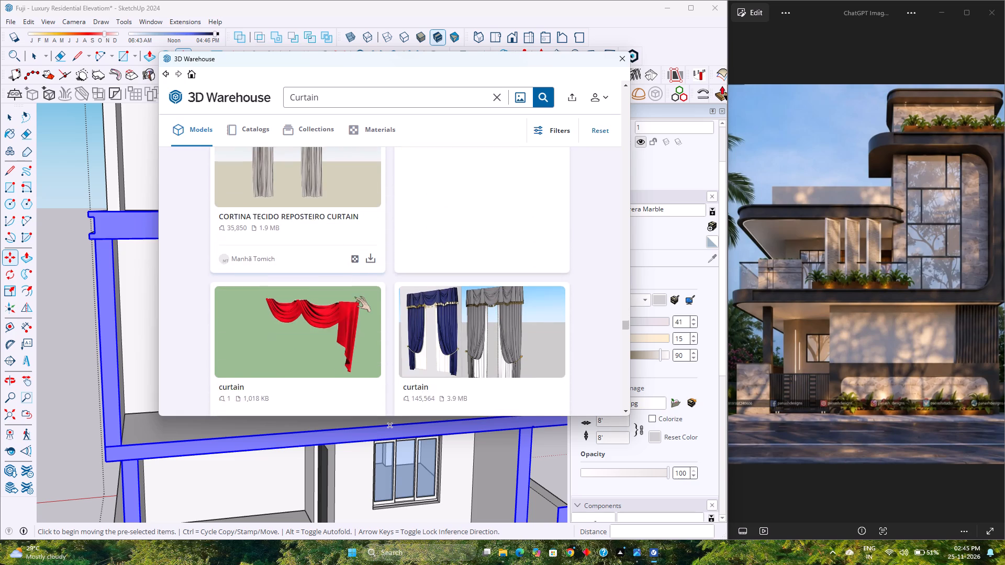
pyautogui.scroll(-8, 354, 297)
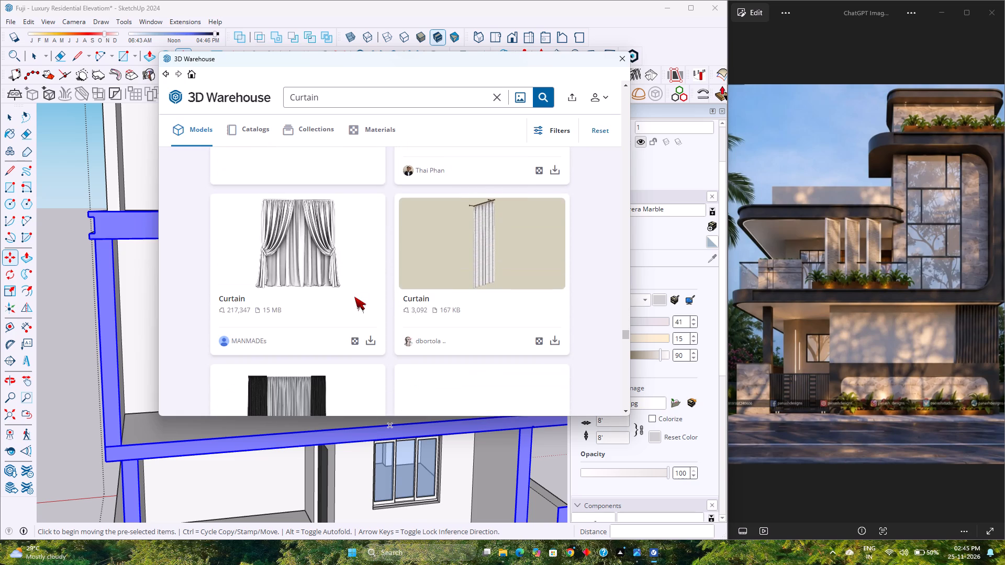
pyautogui.scroll(-10, 354, 297)
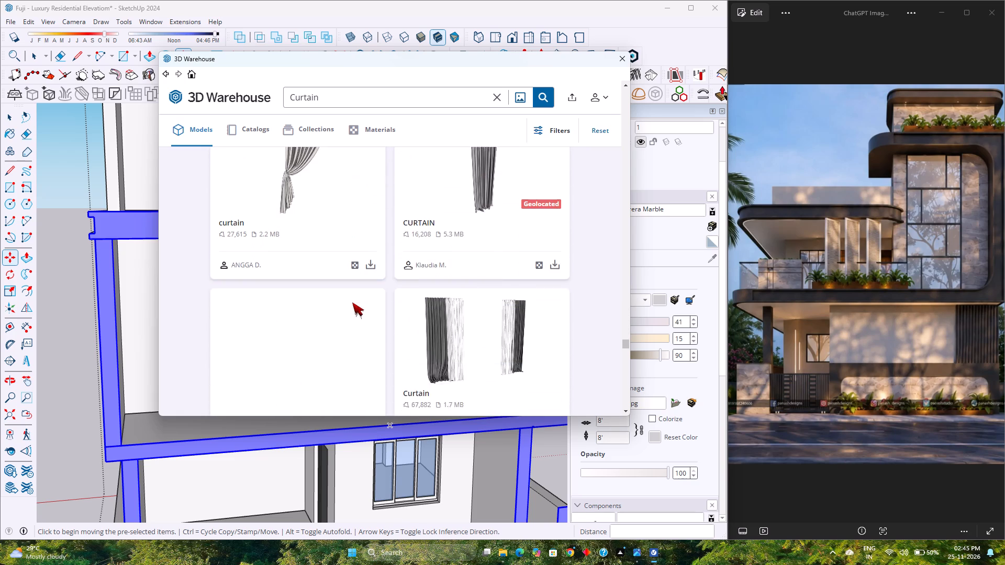
pyautogui.scroll(-7, 352, 302)
pyautogui.rightClick(351, 303)
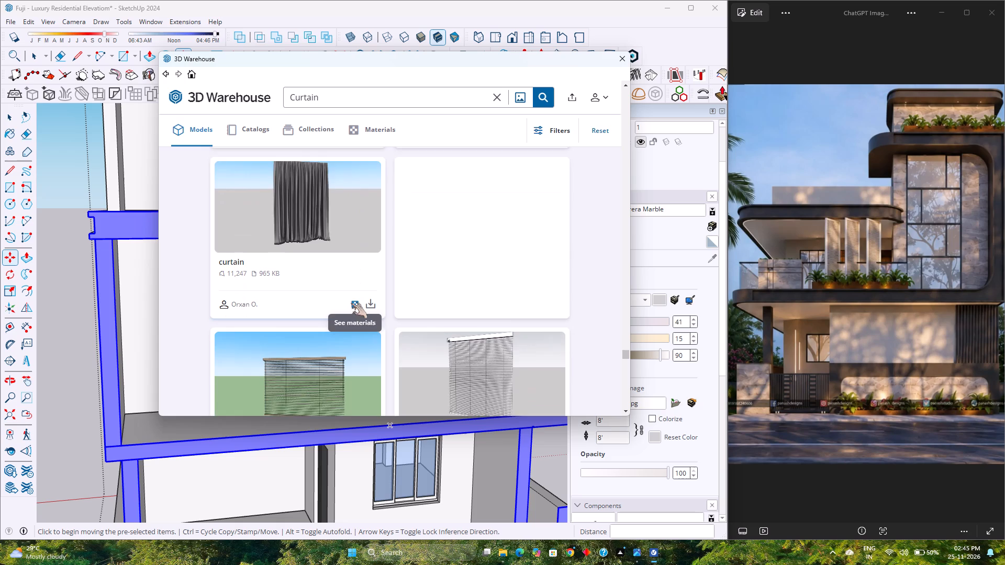
pyautogui.scroll(-2, 350, 303)
pyautogui.click(388, 240)
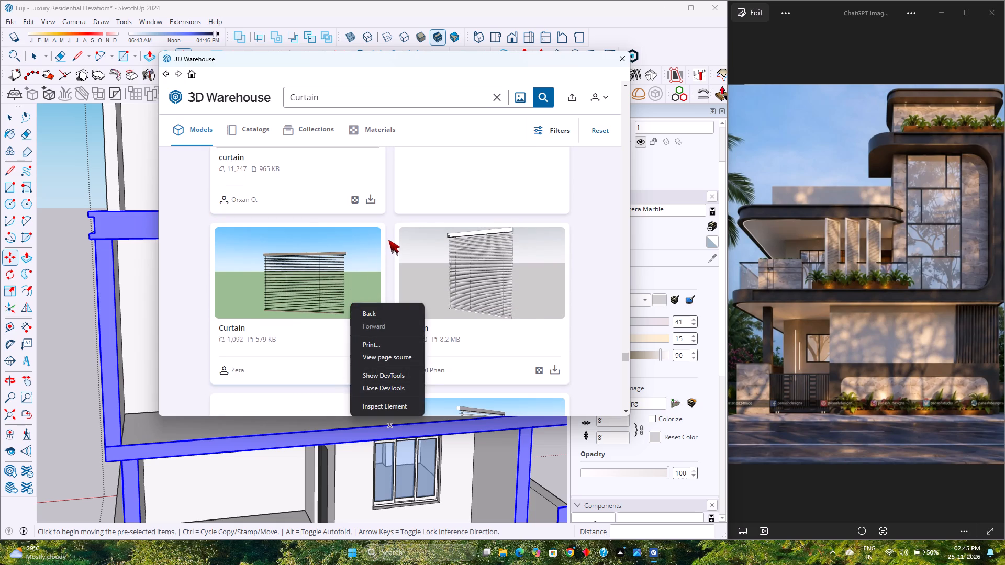
pyautogui.scroll(-6, 389, 293)
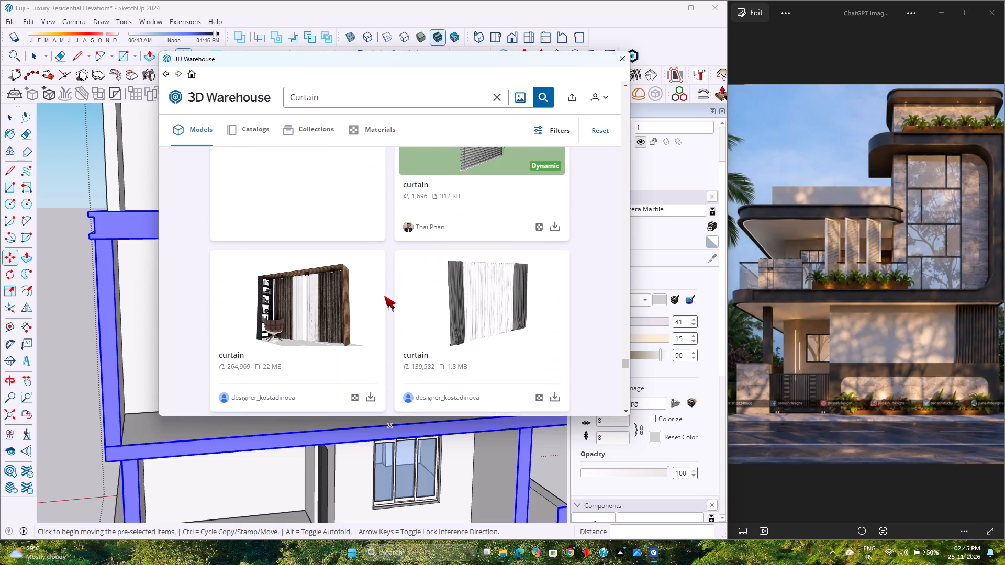
pyautogui.scroll(-8, 382, 296)
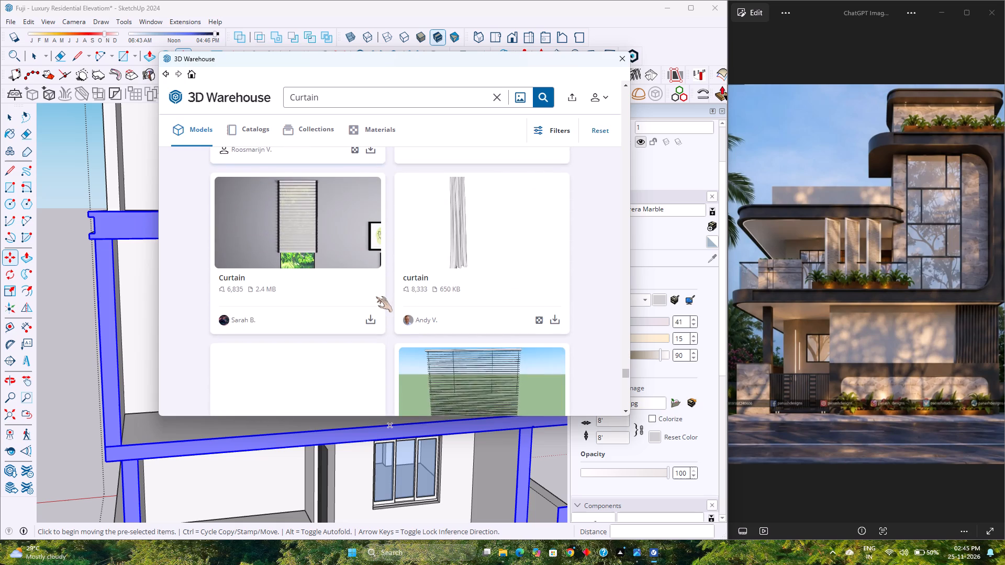
pyautogui.scroll(-8, 376, 297)
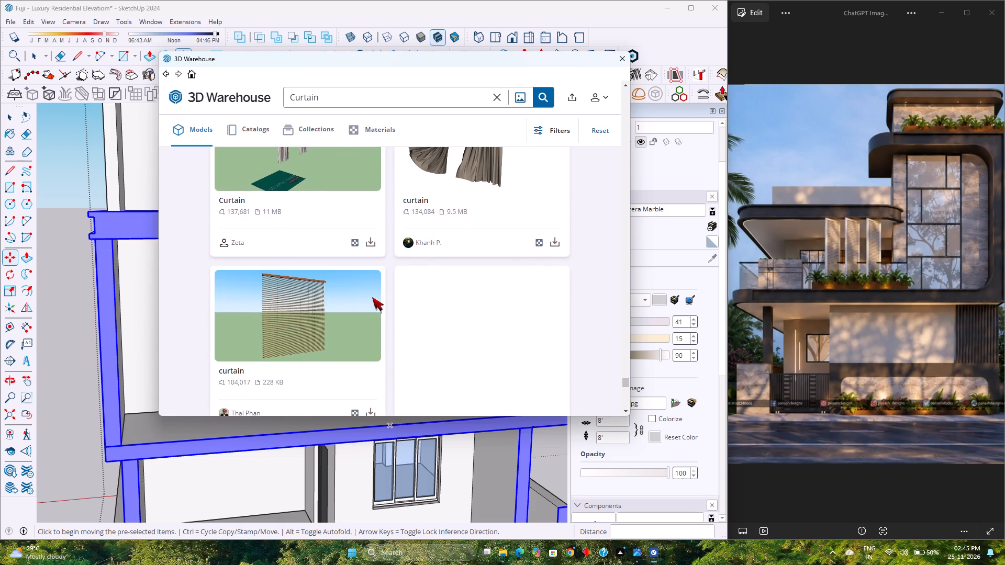
pyautogui.scroll(-9, 372, 297)
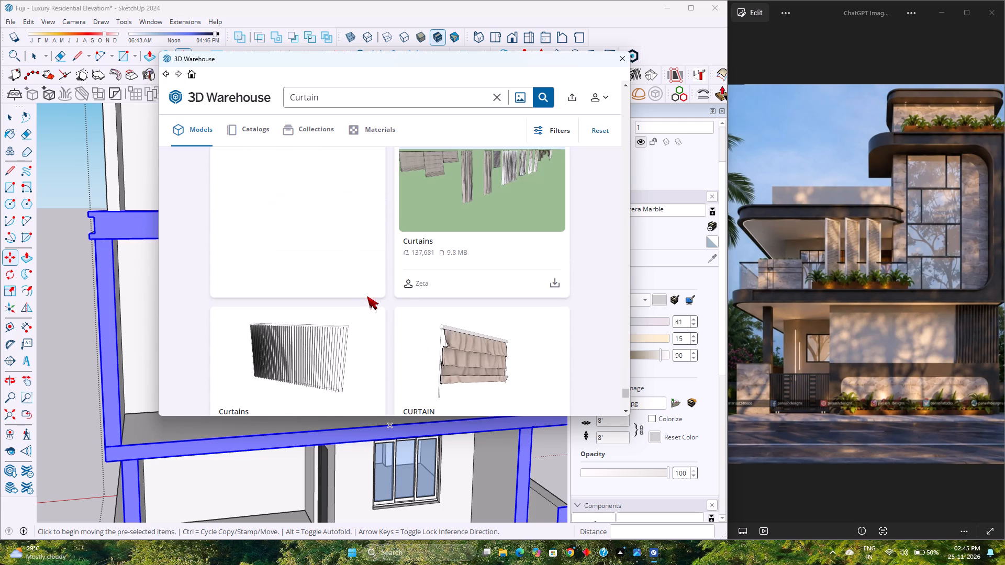
pyautogui.scroll(-7, 367, 296)
# Look through the next batch of Curtain model results to the end of the loaded list, comparing styles and file sizes for the house's windows.
pyautogui.scroll(-3, 367, 296)
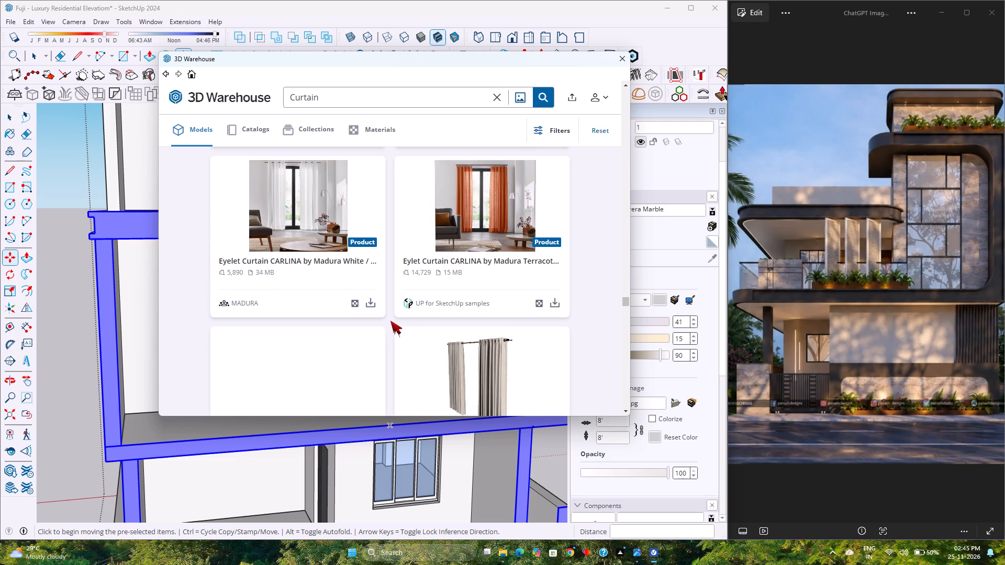
pyautogui.scroll(-5, 389, 319)
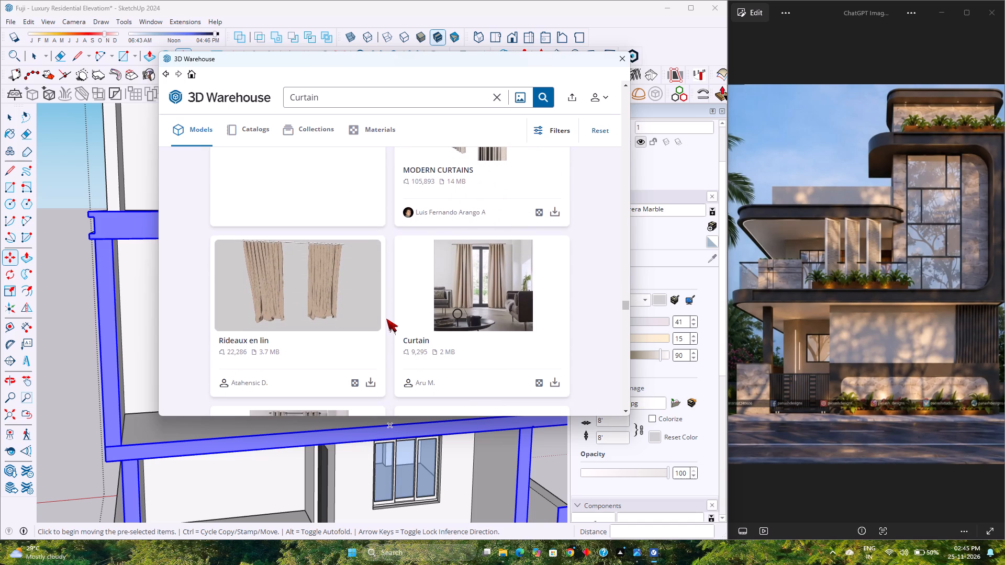
pyautogui.scroll(-7, 385, 319)
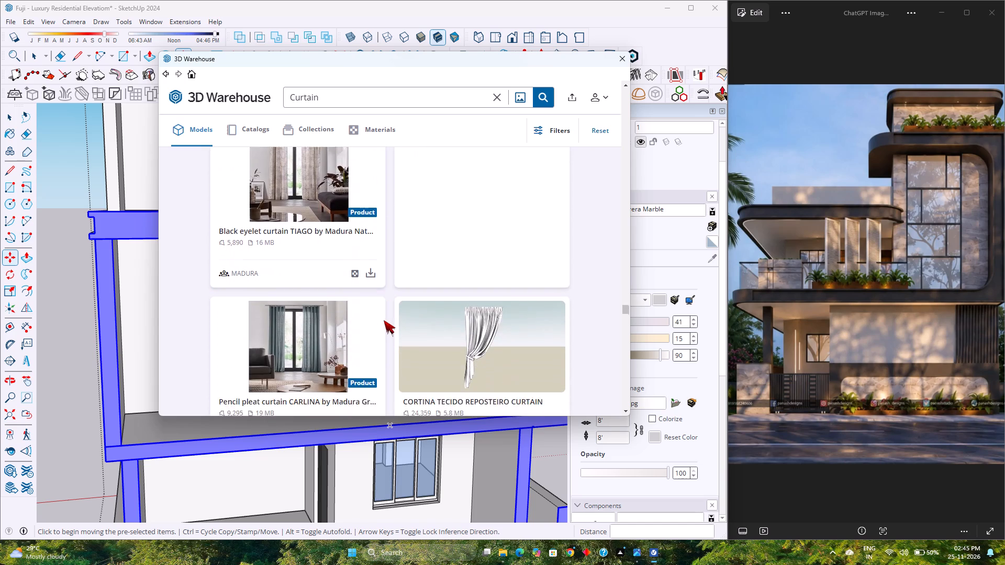
pyautogui.scroll(-6, 384, 320)
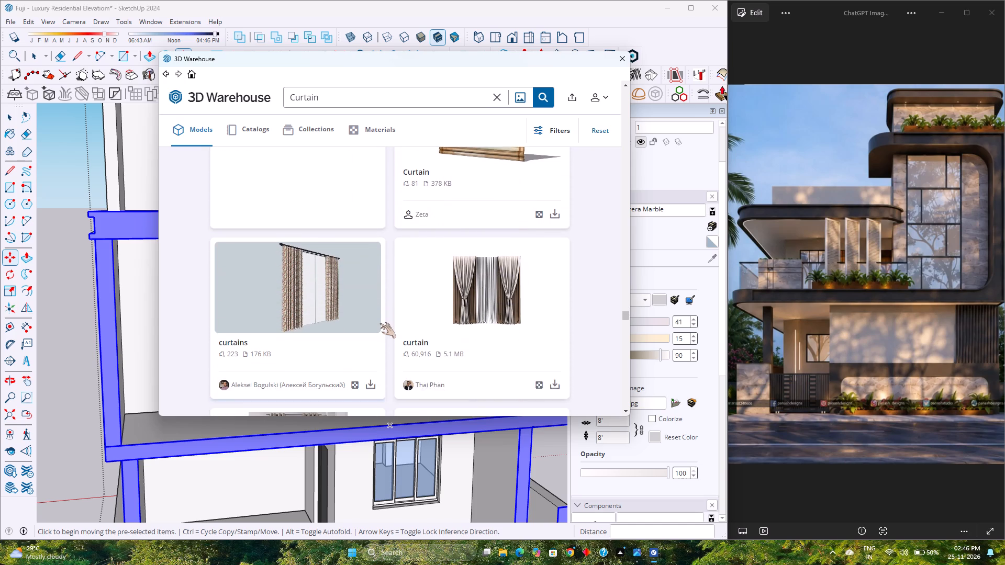
pyautogui.scroll(-10, 378, 323)
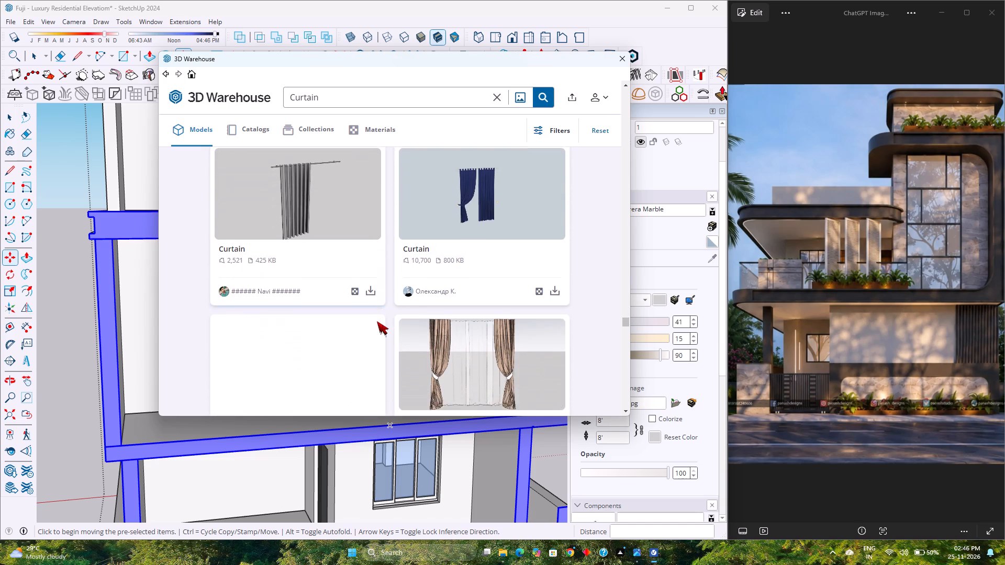
pyautogui.scroll(-7, 377, 321)
pyautogui.scroll(1, 374, 317)
pyautogui.scroll(-5, 374, 317)
pyautogui.scroll(1, 374, 317)
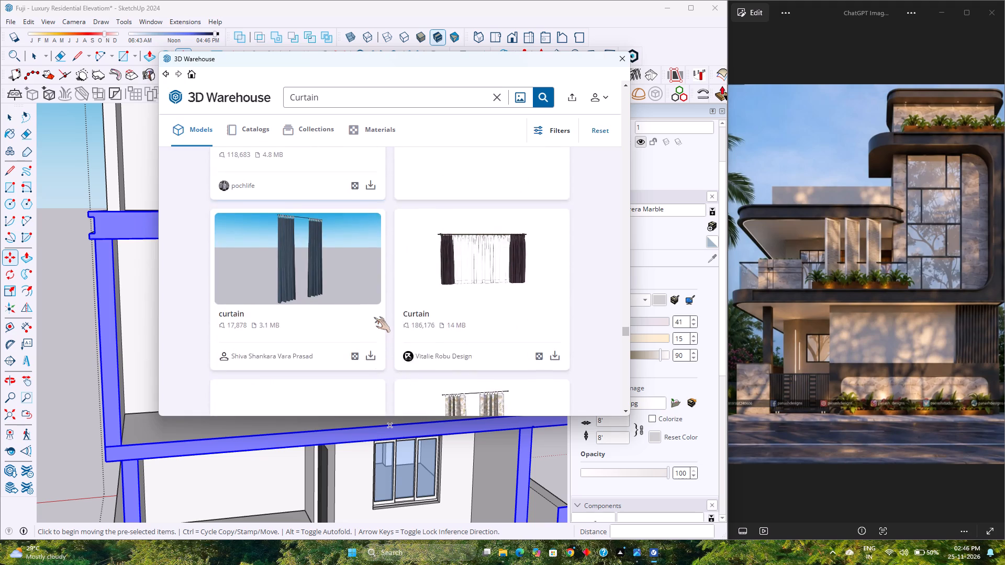
pyautogui.scroll(-16, 374, 317)
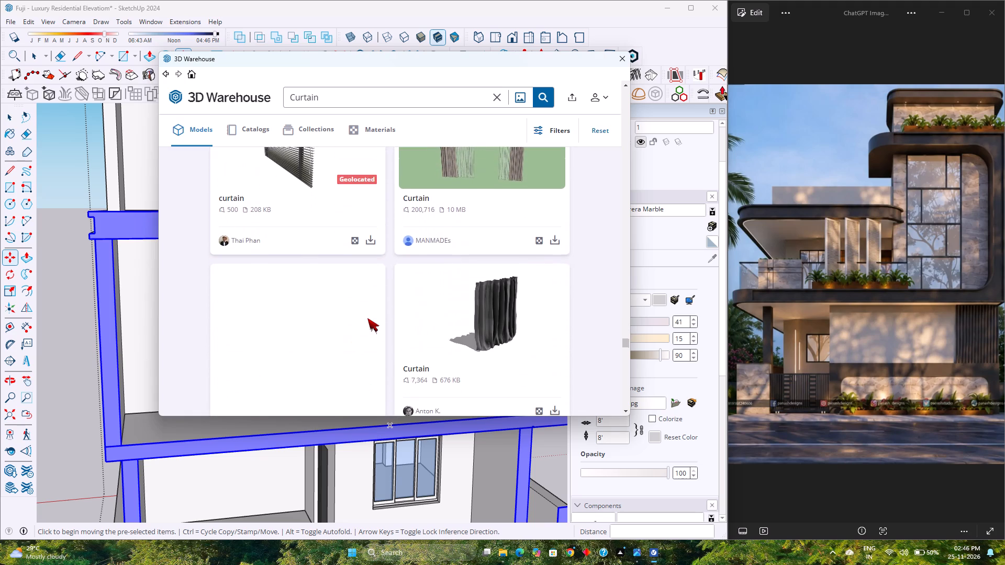
pyautogui.scroll(-6, 367, 318)
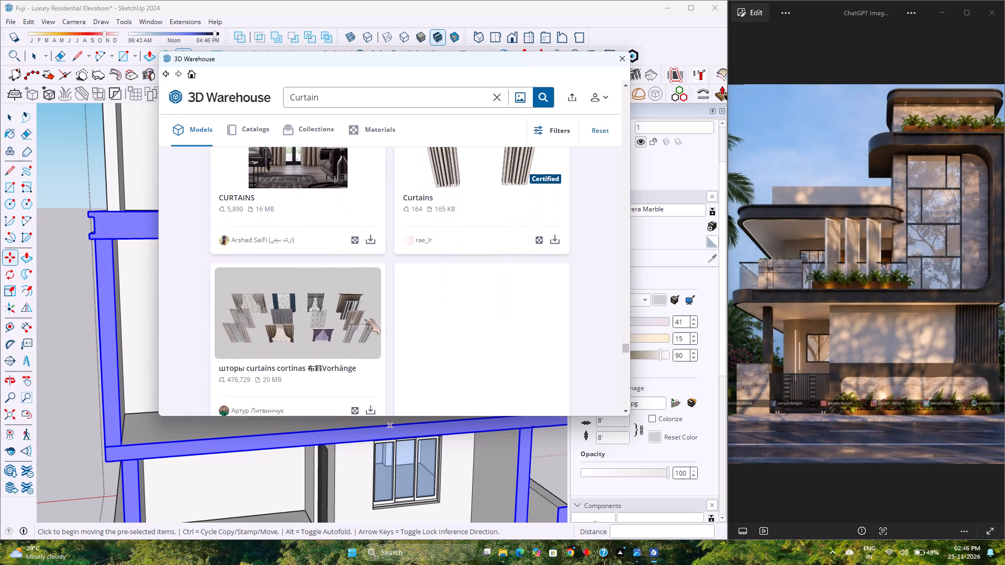
pyautogui.scroll(-6, 364, 319)
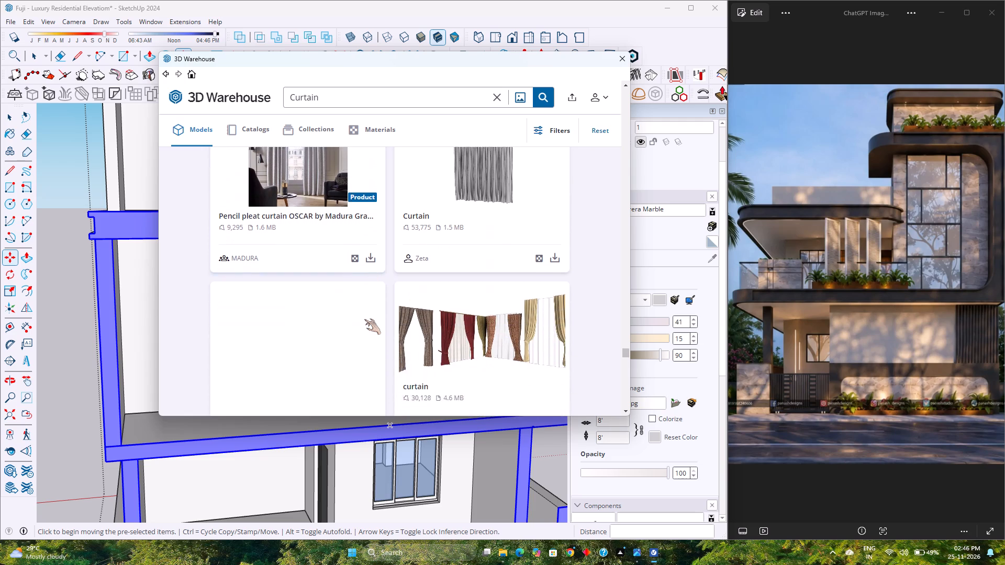
pyautogui.scroll(-9, 364, 319)
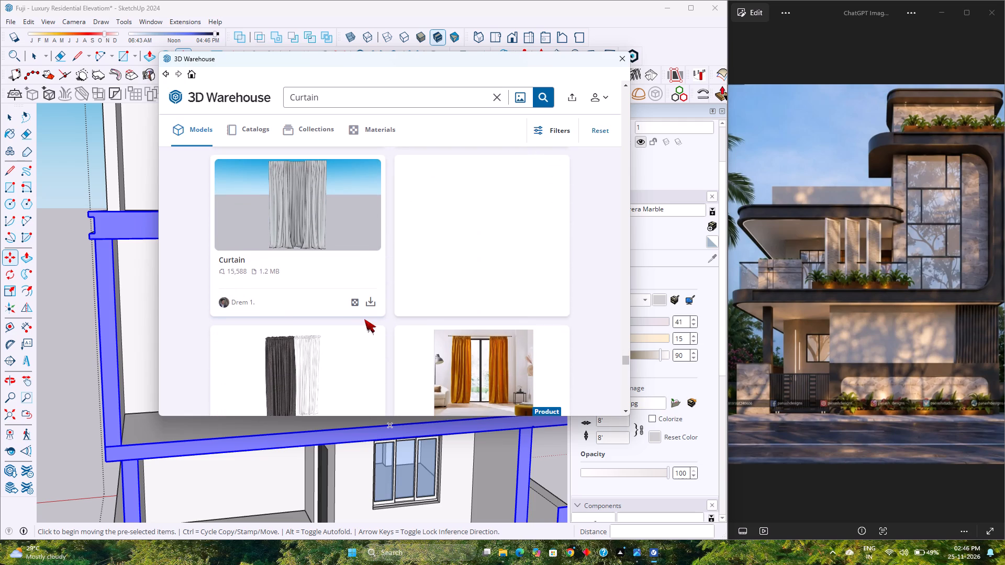
pyautogui.scroll(-5, 385, 316)
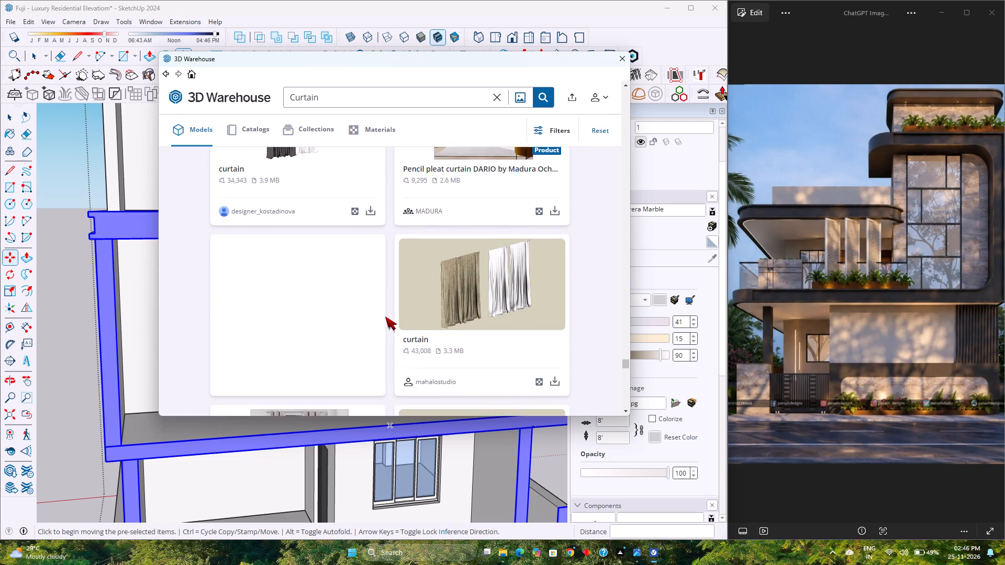
pyautogui.scroll(-8, 385, 317)
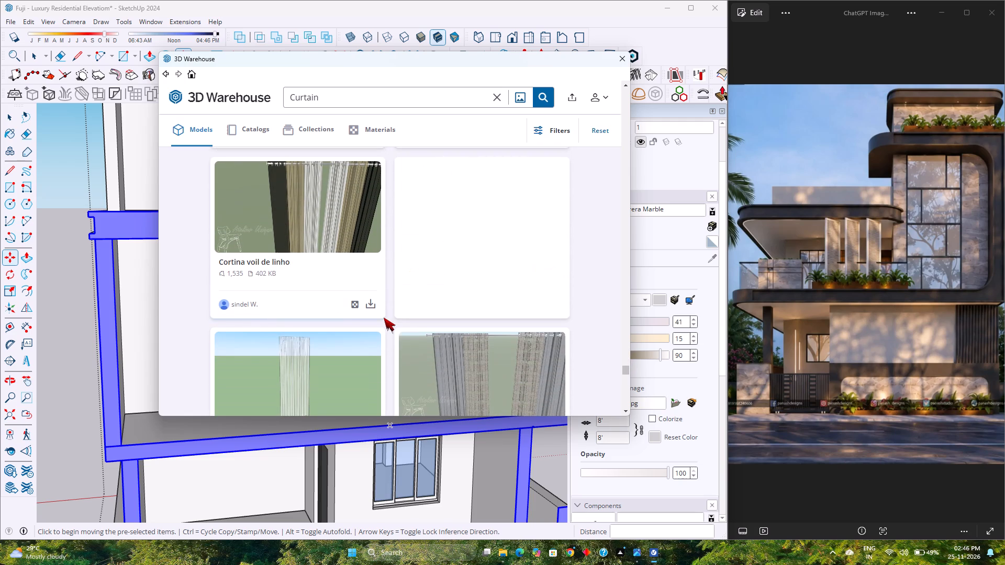
pyautogui.scroll(-5, 389, 321)
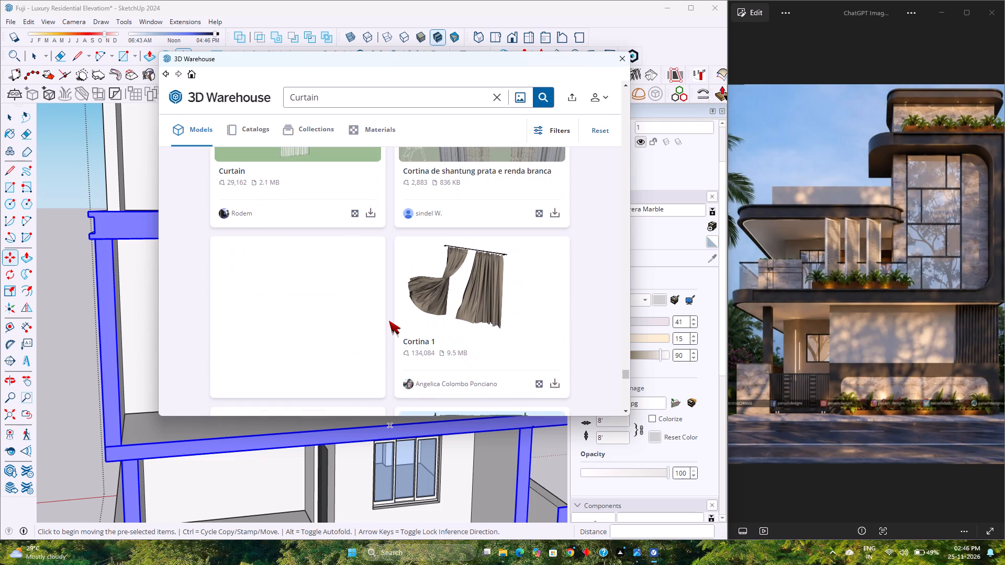
pyautogui.scroll(-8, 389, 321)
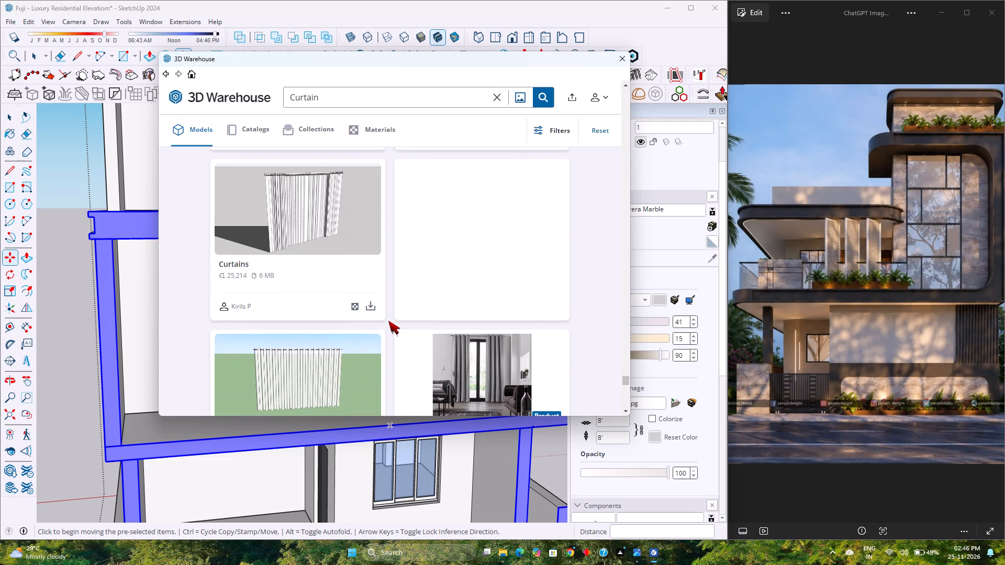
pyautogui.scroll(-10, 388, 321)
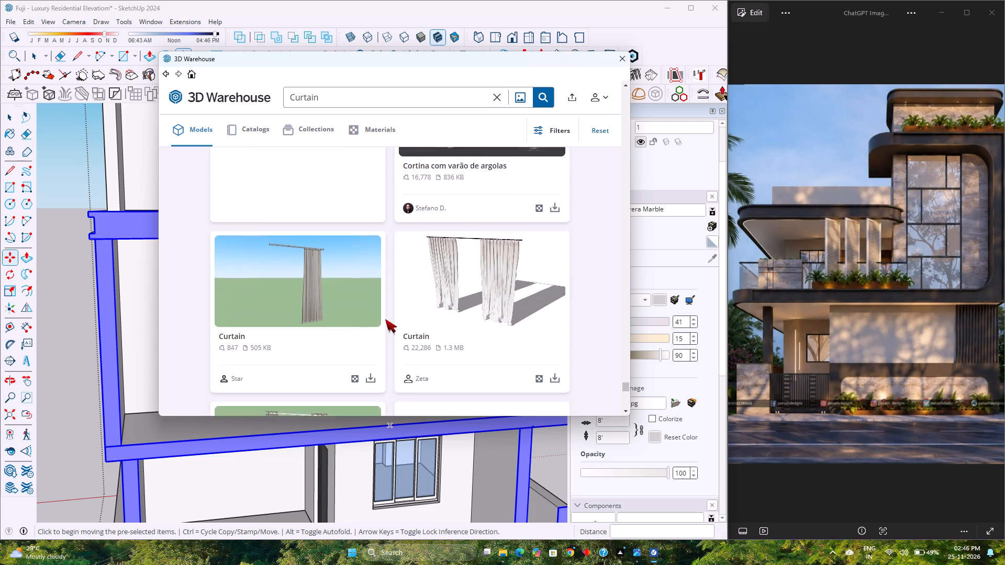
pyautogui.scroll(-4, 389, 313)
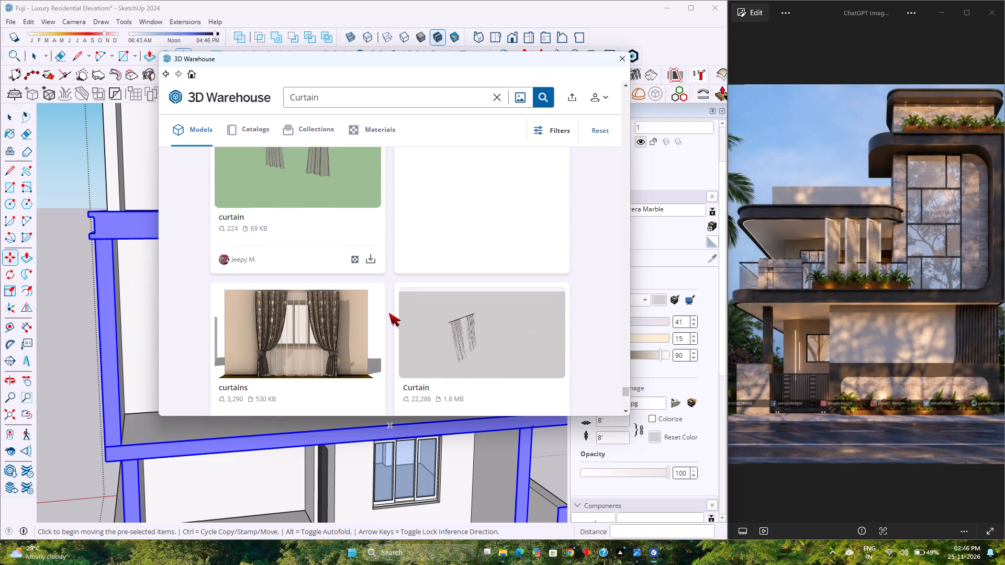
pyautogui.scroll(-4, 389, 312)
pyautogui.scroll(3, 388, 312)
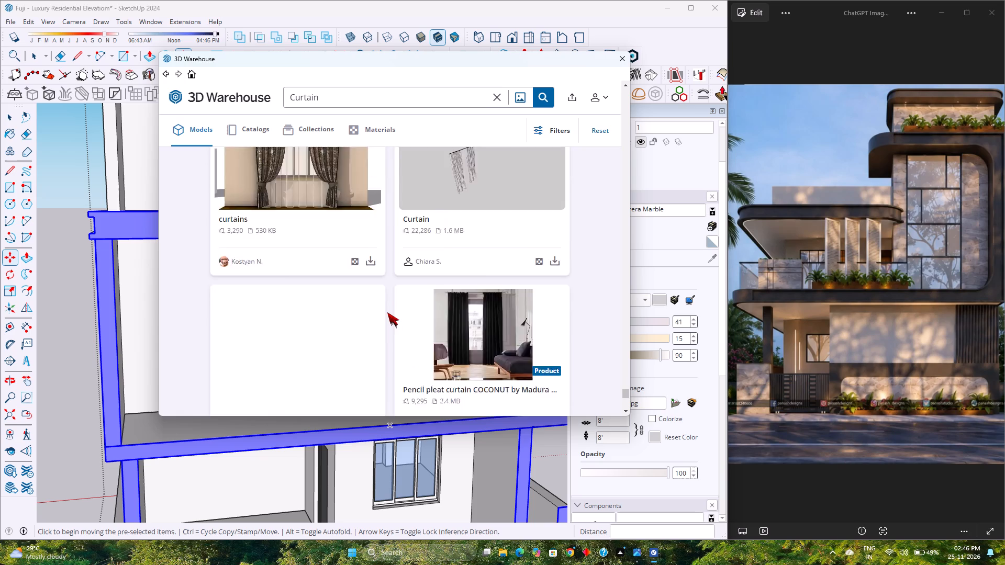
pyautogui.scroll(9, 385, 311)
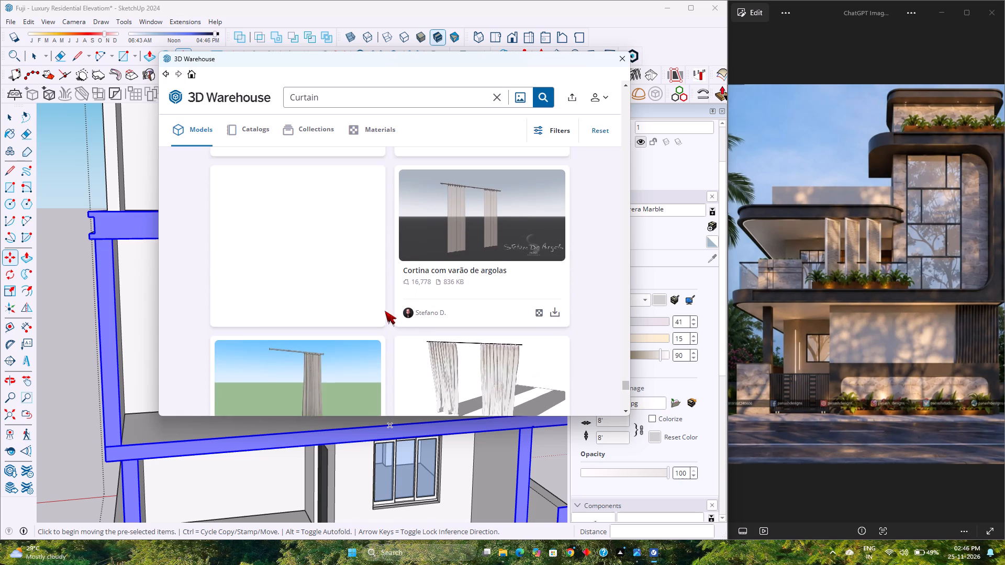
pyautogui.scroll(-14, 381, 311)
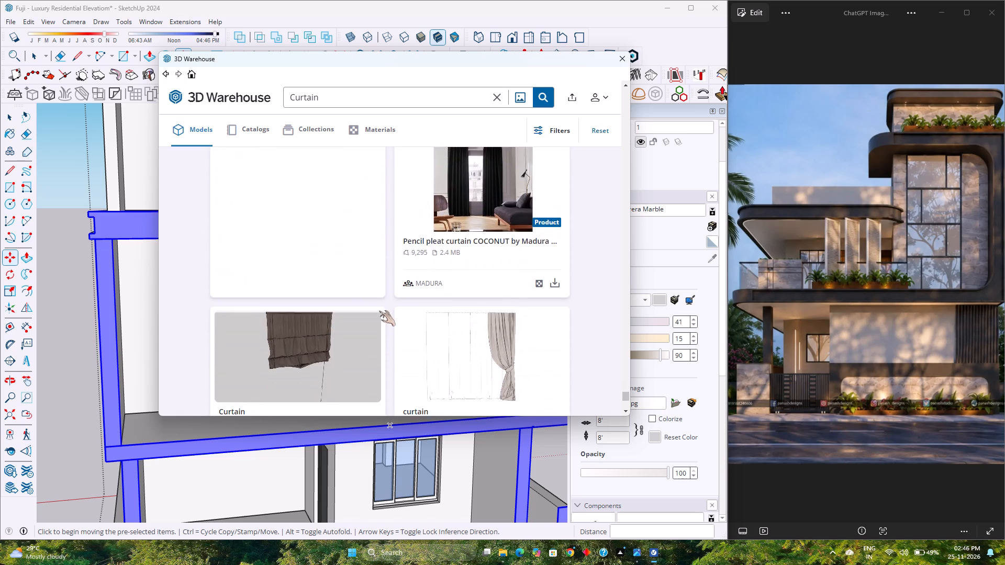
pyautogui.scroll(-8, 379, 311)
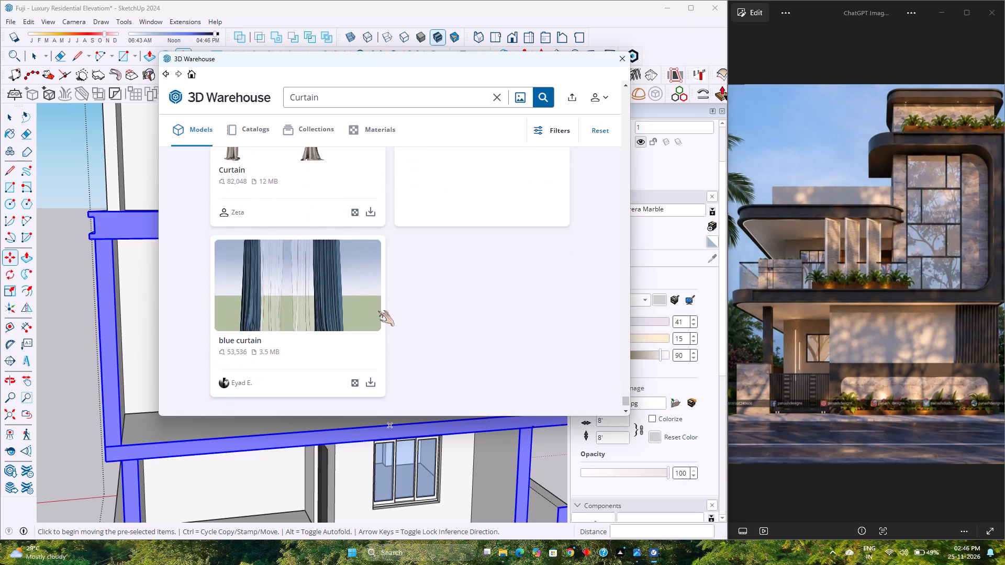
pyautogui.scroll(-4, 377, 311)
pyautogui.scroll(1, 366, 311)
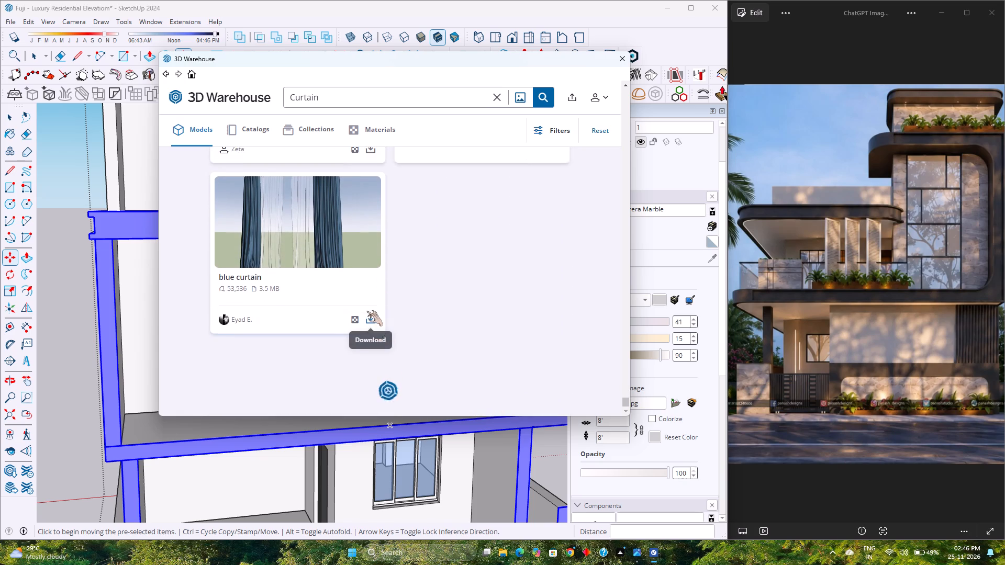
pyautogui.scroll(2, 366, 311)
pyautogui.scroll(-4, 365, 310)
pyautogui.scroll(3, 361, 310)
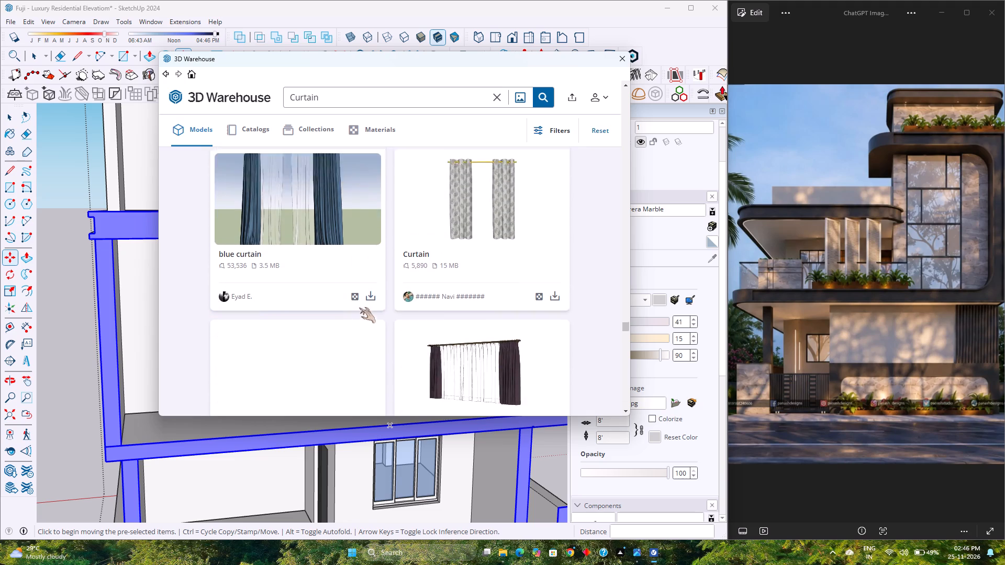
# Examine the further Curtain model results past the blue curtain, comparing rod-hung, sheer and draped styles and their file sizes.
pyautogui.scroll(-3, 346, 278)
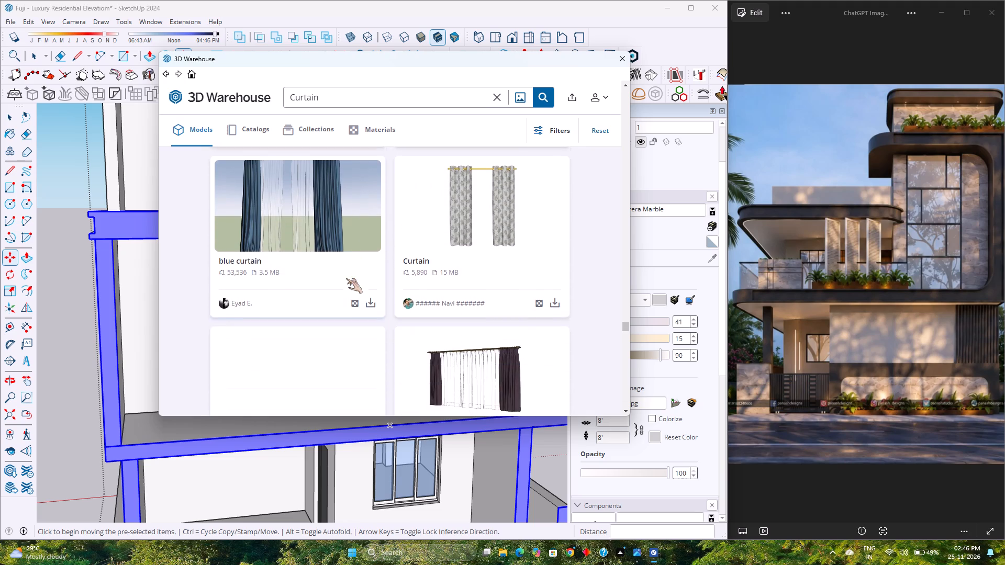
pyautogui.scroll(-7, 346, 278)
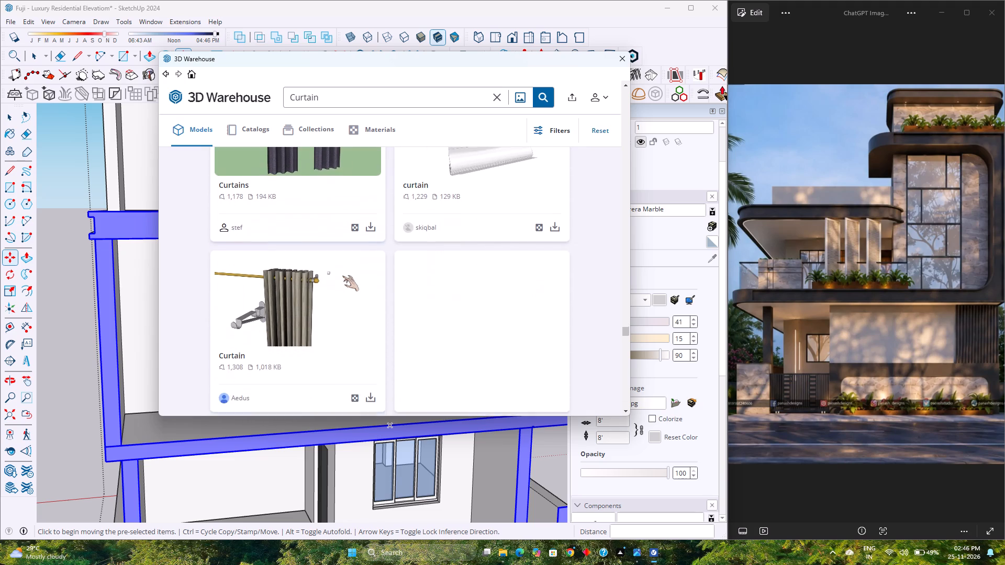
pyautogui.scroll(-7, 342, 276)
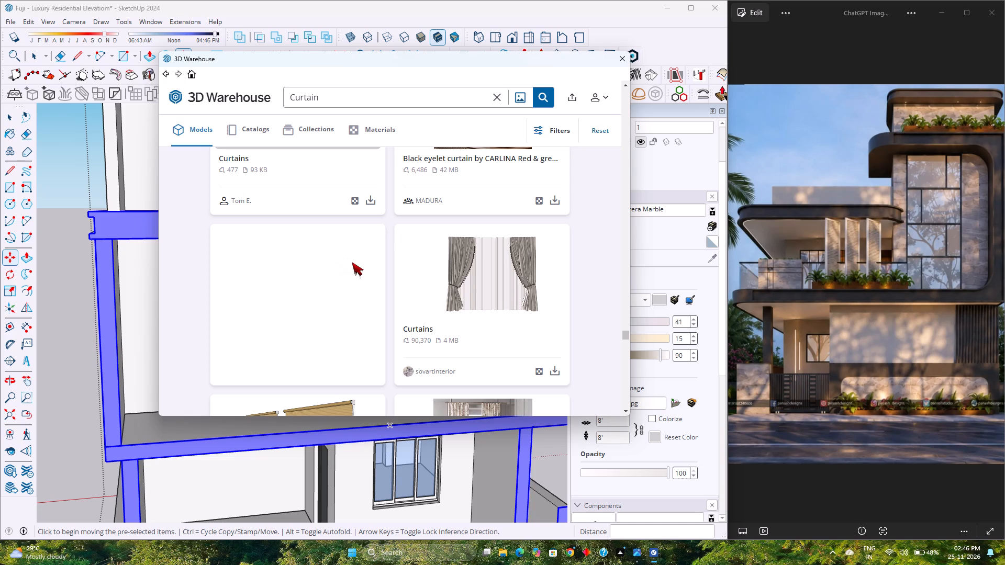
pyautogui.scroll(-3, 352, 262)
pyautogui.scroll(3, 350, 266)
pyautogui.scroll(-8, 350, 270)
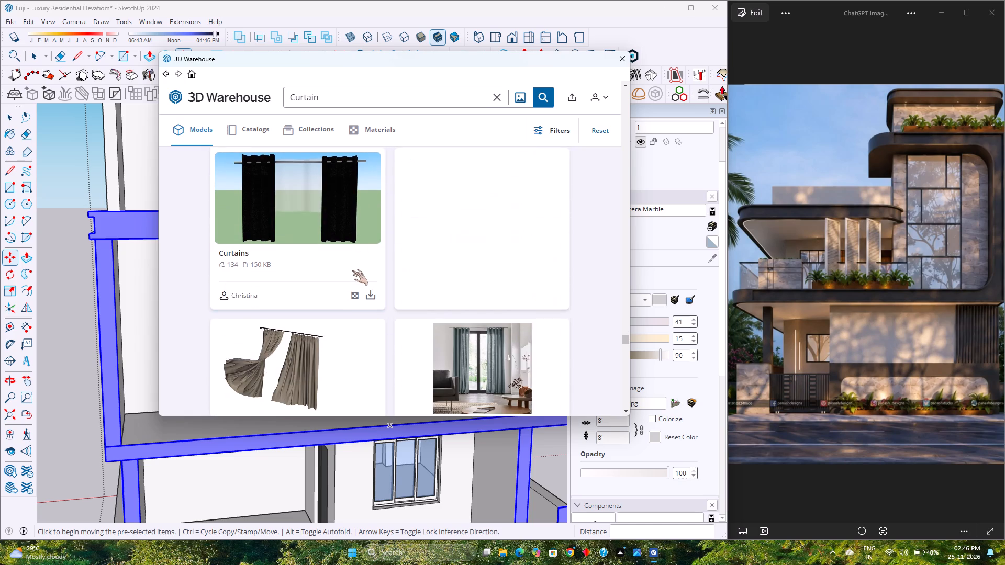
pyautogui.scroll(-9, 345, 273)
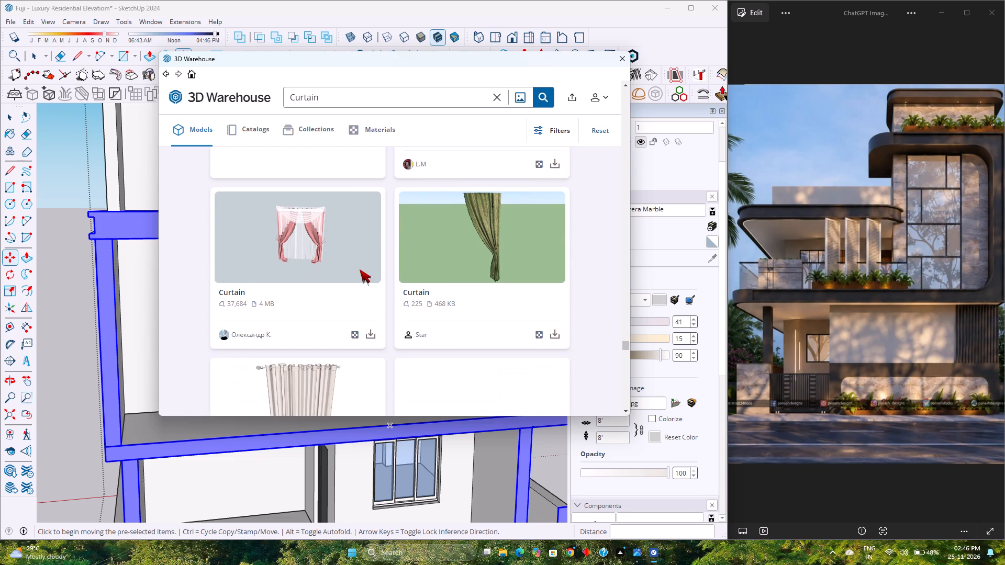
pyautogui.scroll(-8, 361, 269)
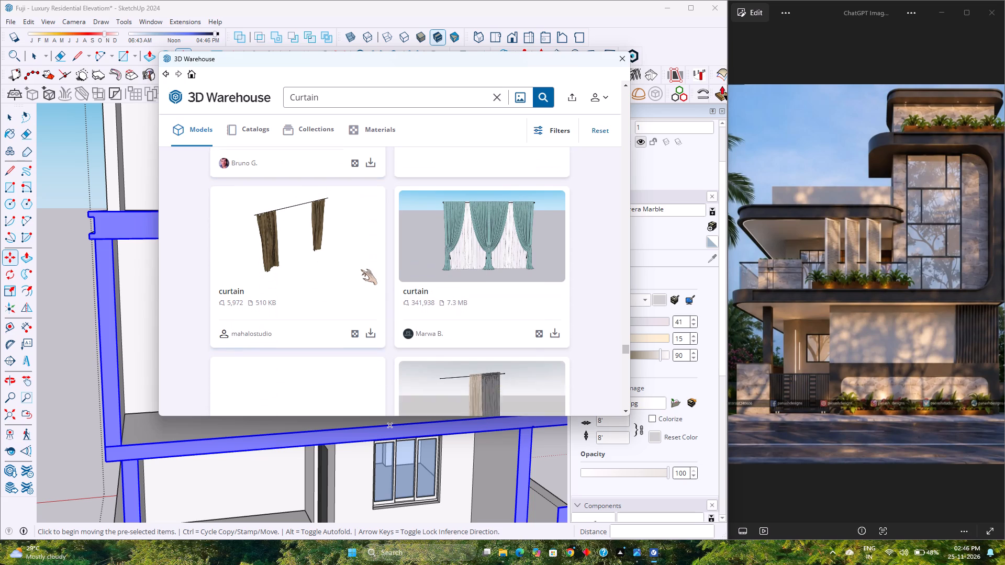
pyautogui.scroll(-10, 361, 269)
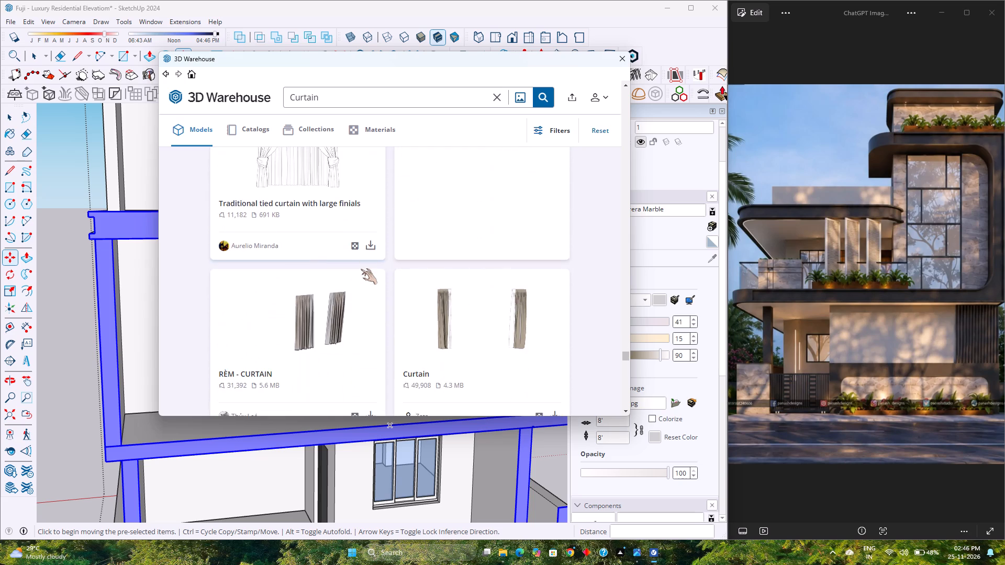
pyautogui.scroll(-4, 361, 269)
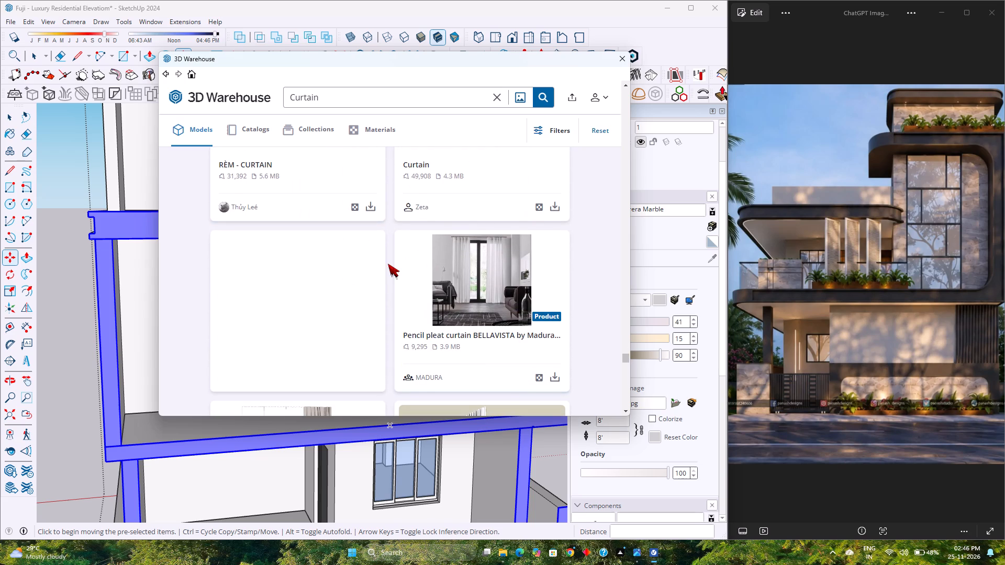
pyautogui.scroll(-19, 390, 263)
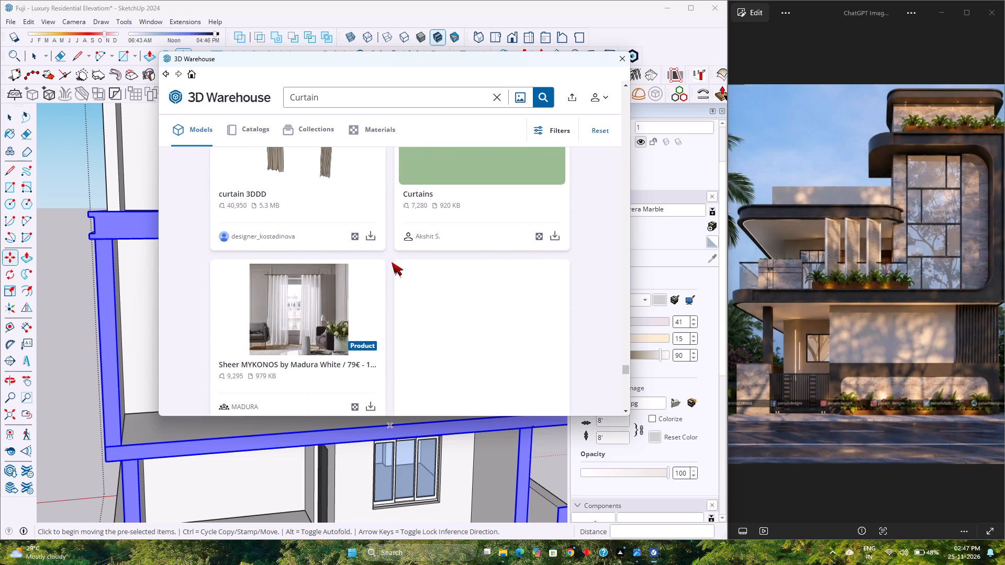
pyautogui.scroll(-6, 392, 262)
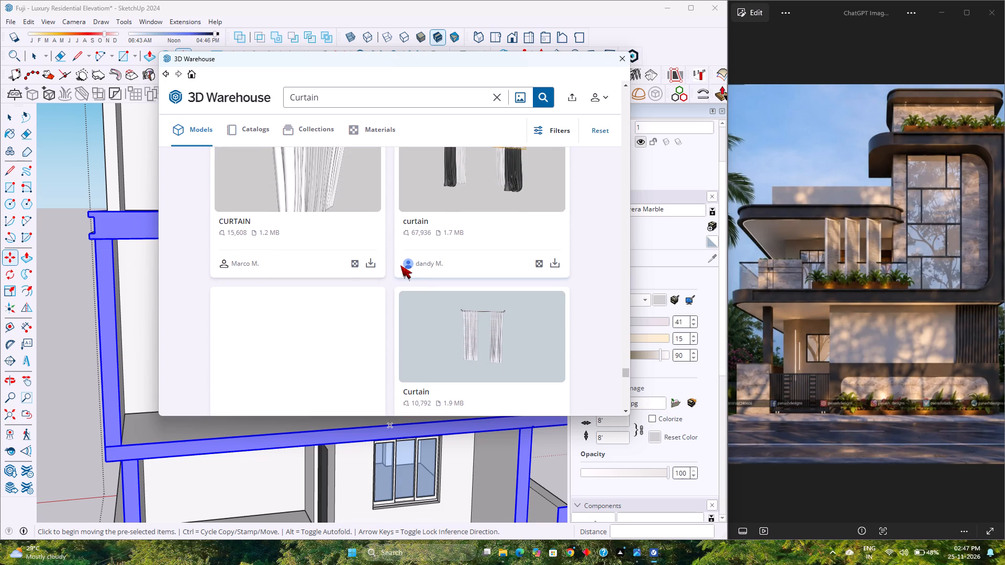
pyautogui.scroll(-4, 399, 269)
pyautogui.scroll(4, 399, 269)
pyautogui.scroll(-5, 399, 269)
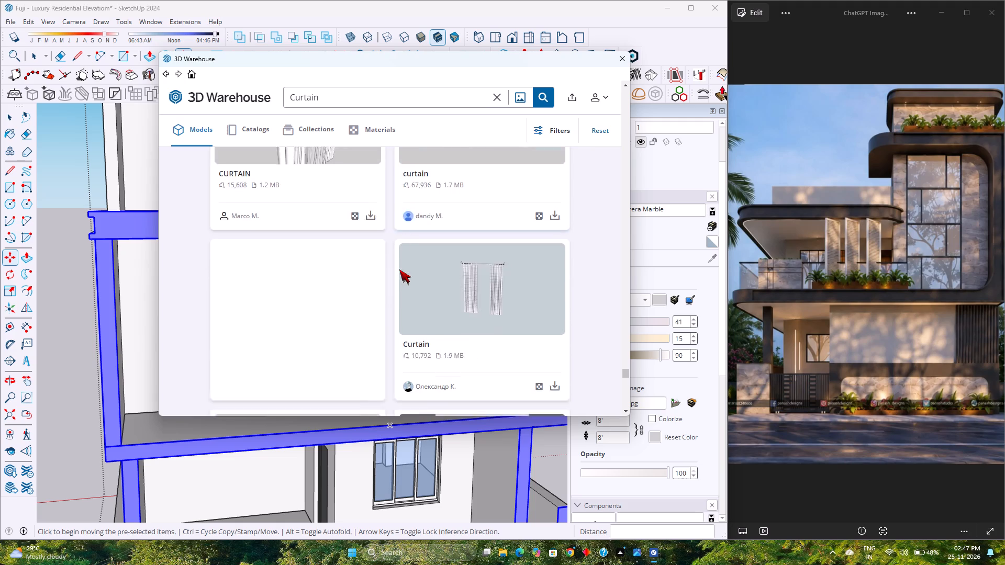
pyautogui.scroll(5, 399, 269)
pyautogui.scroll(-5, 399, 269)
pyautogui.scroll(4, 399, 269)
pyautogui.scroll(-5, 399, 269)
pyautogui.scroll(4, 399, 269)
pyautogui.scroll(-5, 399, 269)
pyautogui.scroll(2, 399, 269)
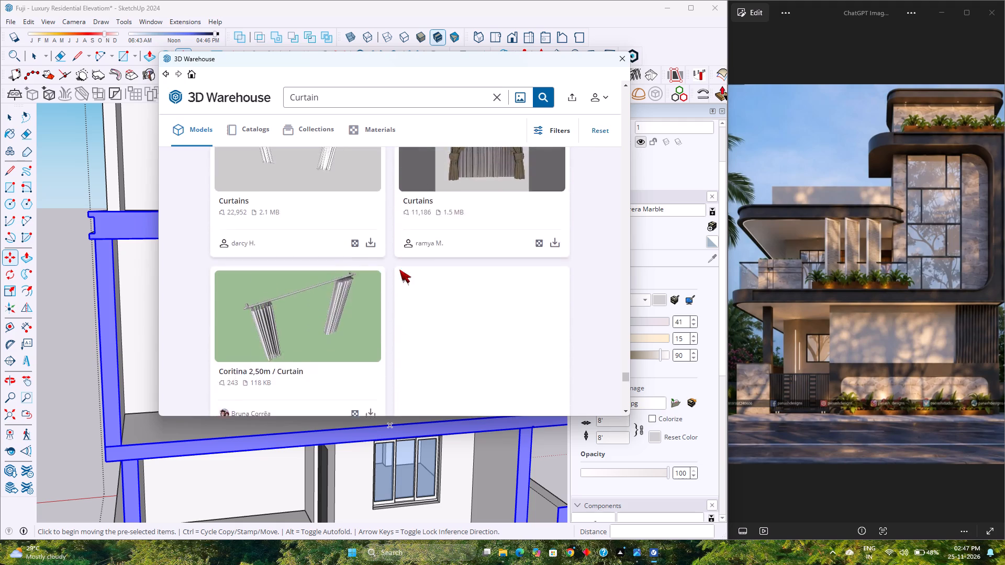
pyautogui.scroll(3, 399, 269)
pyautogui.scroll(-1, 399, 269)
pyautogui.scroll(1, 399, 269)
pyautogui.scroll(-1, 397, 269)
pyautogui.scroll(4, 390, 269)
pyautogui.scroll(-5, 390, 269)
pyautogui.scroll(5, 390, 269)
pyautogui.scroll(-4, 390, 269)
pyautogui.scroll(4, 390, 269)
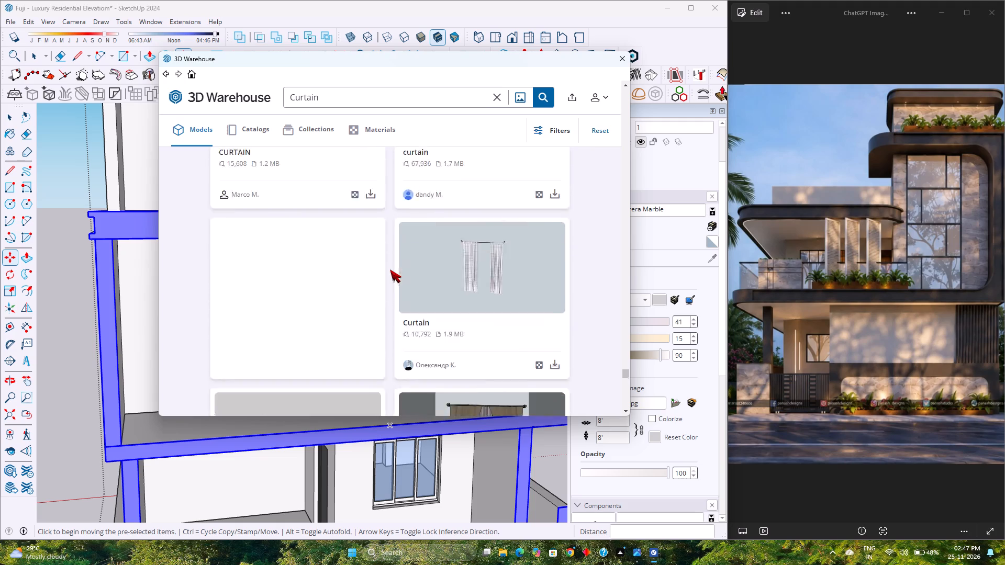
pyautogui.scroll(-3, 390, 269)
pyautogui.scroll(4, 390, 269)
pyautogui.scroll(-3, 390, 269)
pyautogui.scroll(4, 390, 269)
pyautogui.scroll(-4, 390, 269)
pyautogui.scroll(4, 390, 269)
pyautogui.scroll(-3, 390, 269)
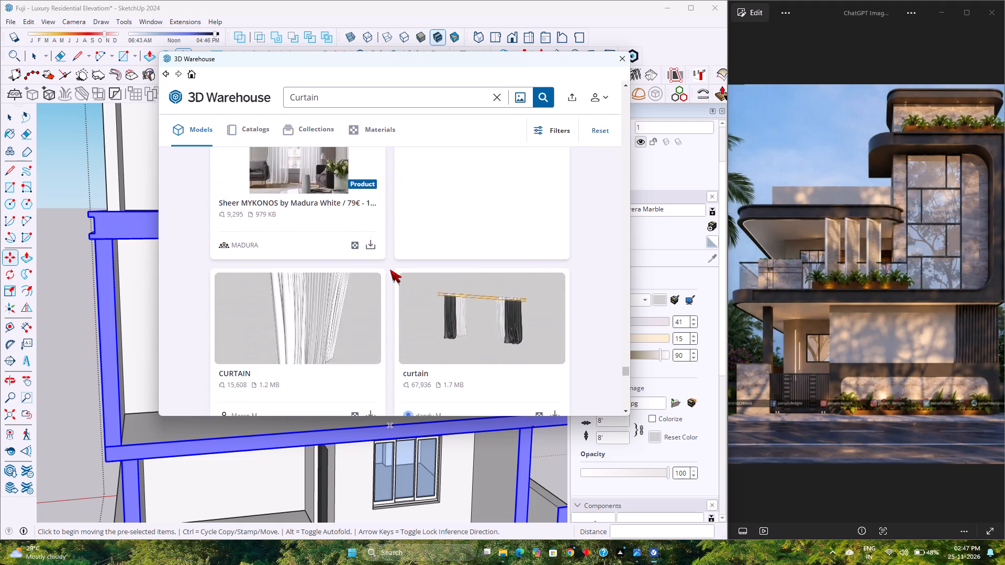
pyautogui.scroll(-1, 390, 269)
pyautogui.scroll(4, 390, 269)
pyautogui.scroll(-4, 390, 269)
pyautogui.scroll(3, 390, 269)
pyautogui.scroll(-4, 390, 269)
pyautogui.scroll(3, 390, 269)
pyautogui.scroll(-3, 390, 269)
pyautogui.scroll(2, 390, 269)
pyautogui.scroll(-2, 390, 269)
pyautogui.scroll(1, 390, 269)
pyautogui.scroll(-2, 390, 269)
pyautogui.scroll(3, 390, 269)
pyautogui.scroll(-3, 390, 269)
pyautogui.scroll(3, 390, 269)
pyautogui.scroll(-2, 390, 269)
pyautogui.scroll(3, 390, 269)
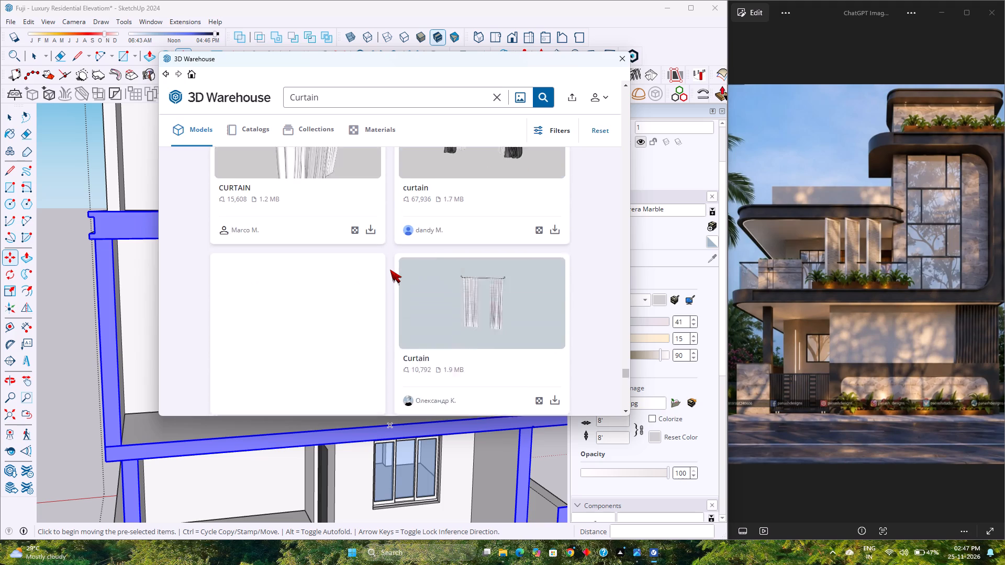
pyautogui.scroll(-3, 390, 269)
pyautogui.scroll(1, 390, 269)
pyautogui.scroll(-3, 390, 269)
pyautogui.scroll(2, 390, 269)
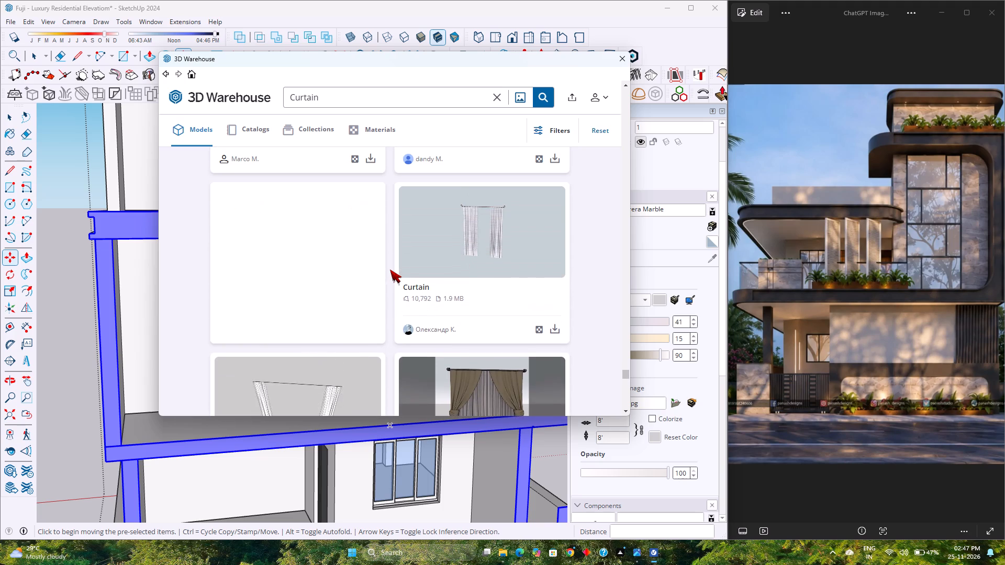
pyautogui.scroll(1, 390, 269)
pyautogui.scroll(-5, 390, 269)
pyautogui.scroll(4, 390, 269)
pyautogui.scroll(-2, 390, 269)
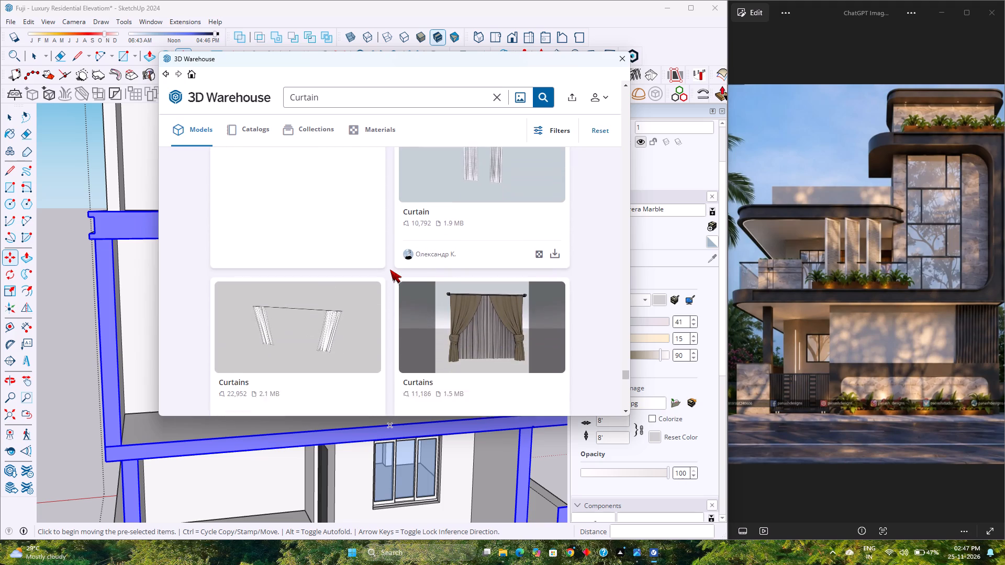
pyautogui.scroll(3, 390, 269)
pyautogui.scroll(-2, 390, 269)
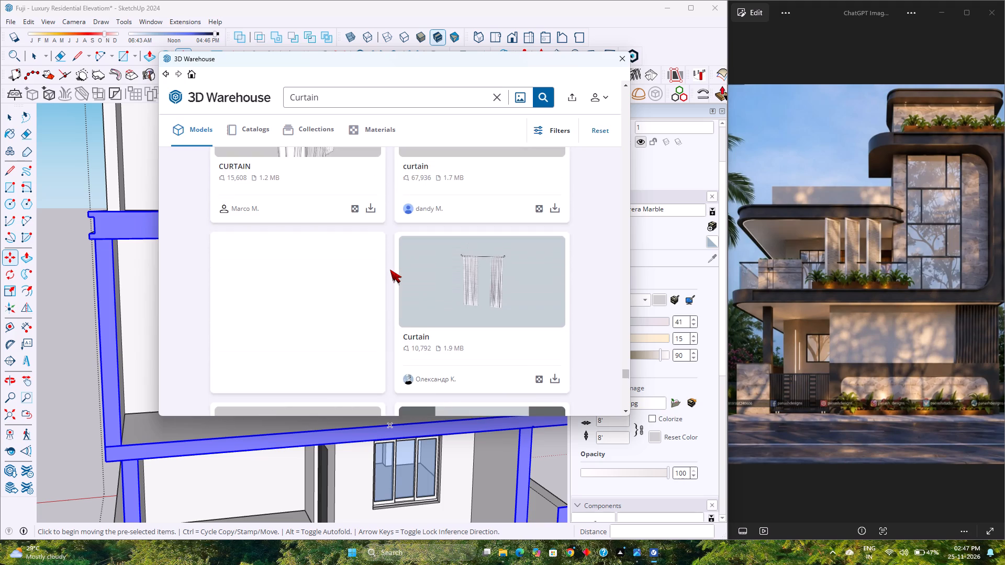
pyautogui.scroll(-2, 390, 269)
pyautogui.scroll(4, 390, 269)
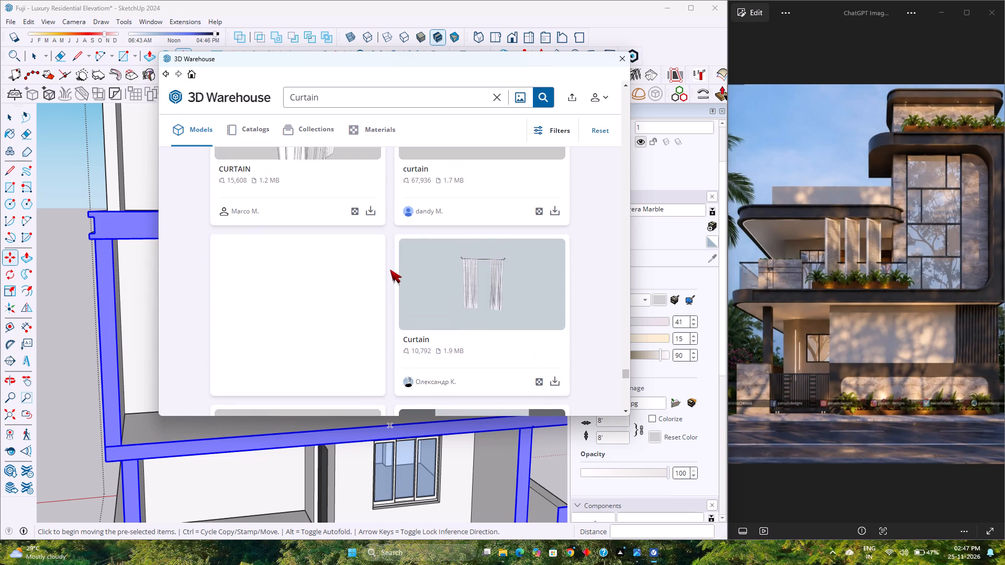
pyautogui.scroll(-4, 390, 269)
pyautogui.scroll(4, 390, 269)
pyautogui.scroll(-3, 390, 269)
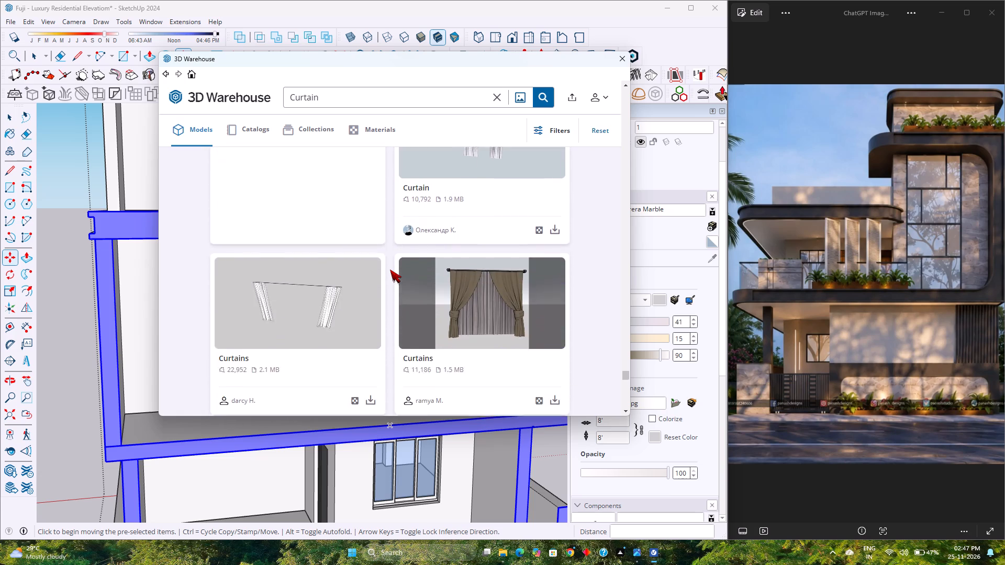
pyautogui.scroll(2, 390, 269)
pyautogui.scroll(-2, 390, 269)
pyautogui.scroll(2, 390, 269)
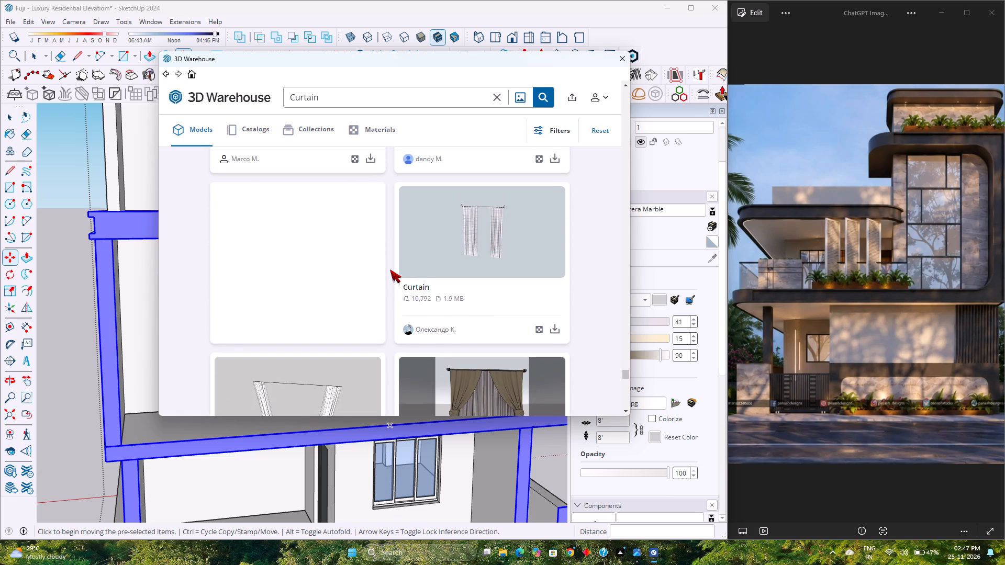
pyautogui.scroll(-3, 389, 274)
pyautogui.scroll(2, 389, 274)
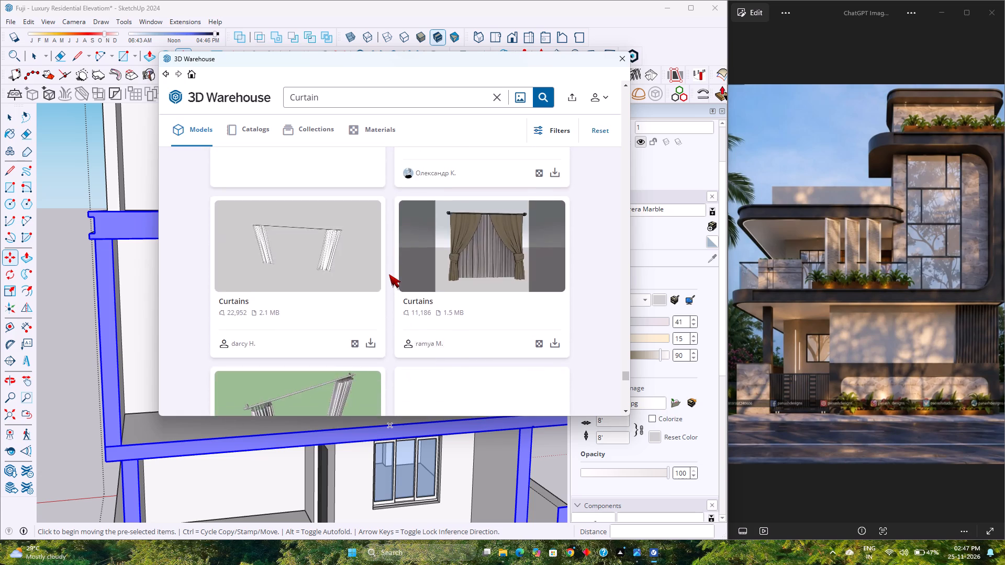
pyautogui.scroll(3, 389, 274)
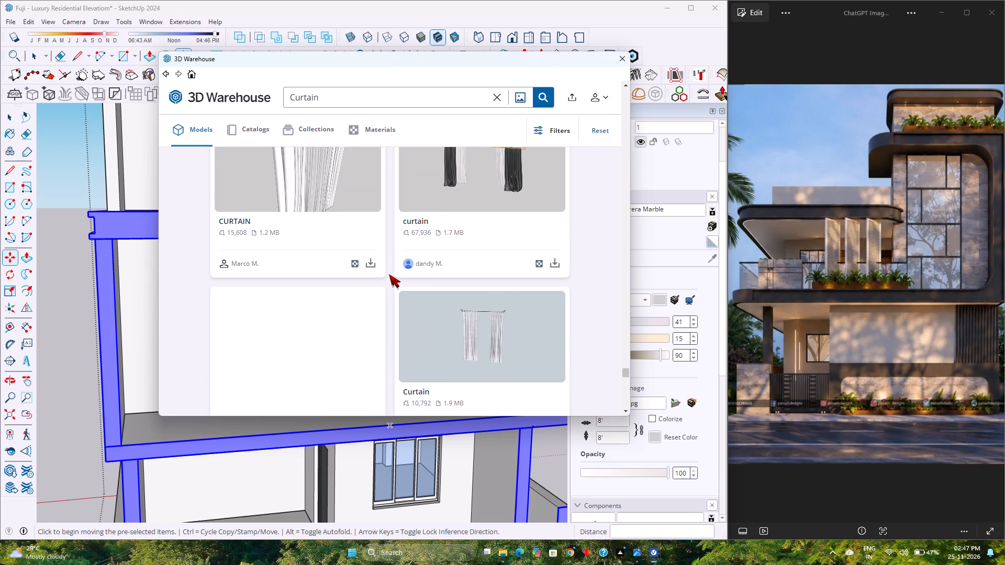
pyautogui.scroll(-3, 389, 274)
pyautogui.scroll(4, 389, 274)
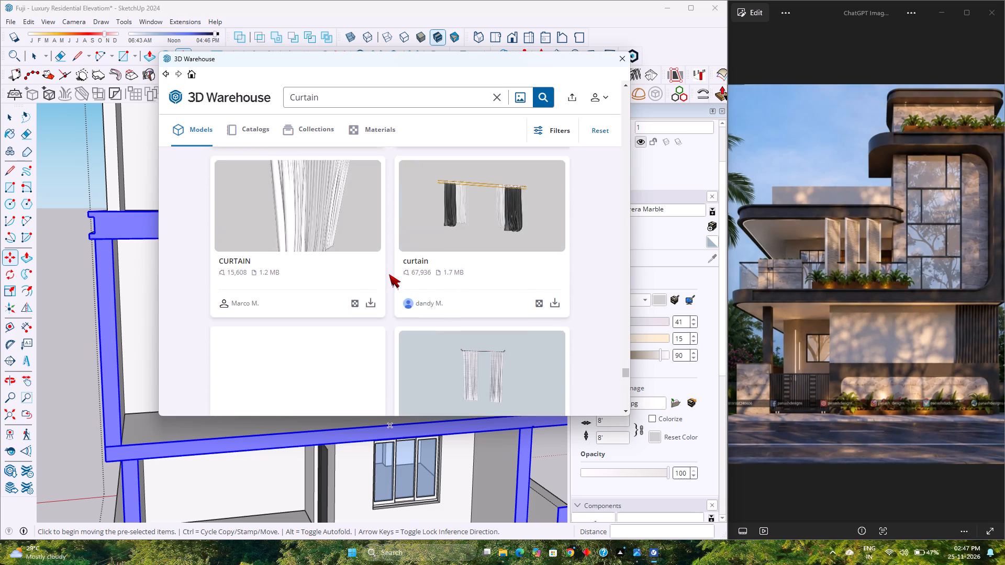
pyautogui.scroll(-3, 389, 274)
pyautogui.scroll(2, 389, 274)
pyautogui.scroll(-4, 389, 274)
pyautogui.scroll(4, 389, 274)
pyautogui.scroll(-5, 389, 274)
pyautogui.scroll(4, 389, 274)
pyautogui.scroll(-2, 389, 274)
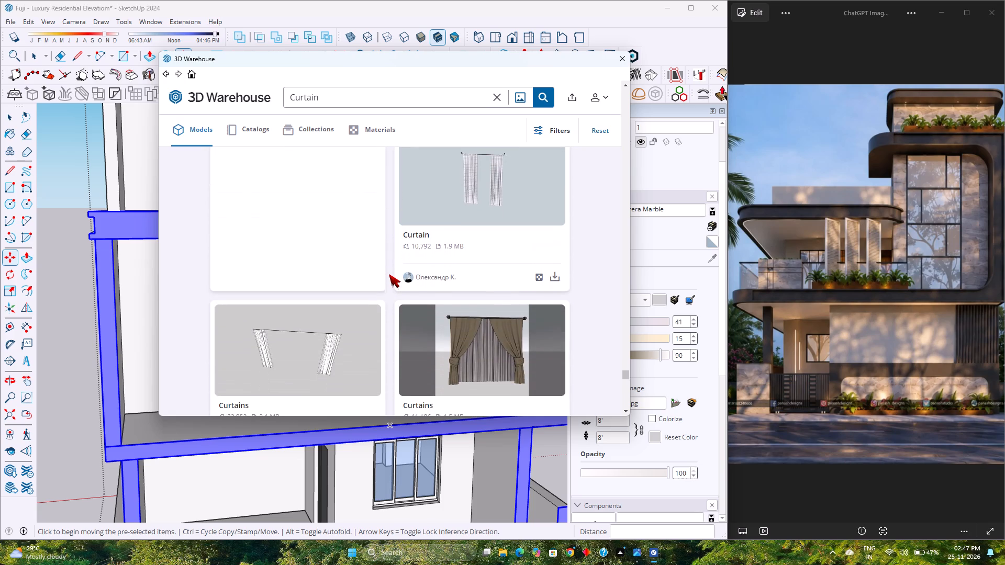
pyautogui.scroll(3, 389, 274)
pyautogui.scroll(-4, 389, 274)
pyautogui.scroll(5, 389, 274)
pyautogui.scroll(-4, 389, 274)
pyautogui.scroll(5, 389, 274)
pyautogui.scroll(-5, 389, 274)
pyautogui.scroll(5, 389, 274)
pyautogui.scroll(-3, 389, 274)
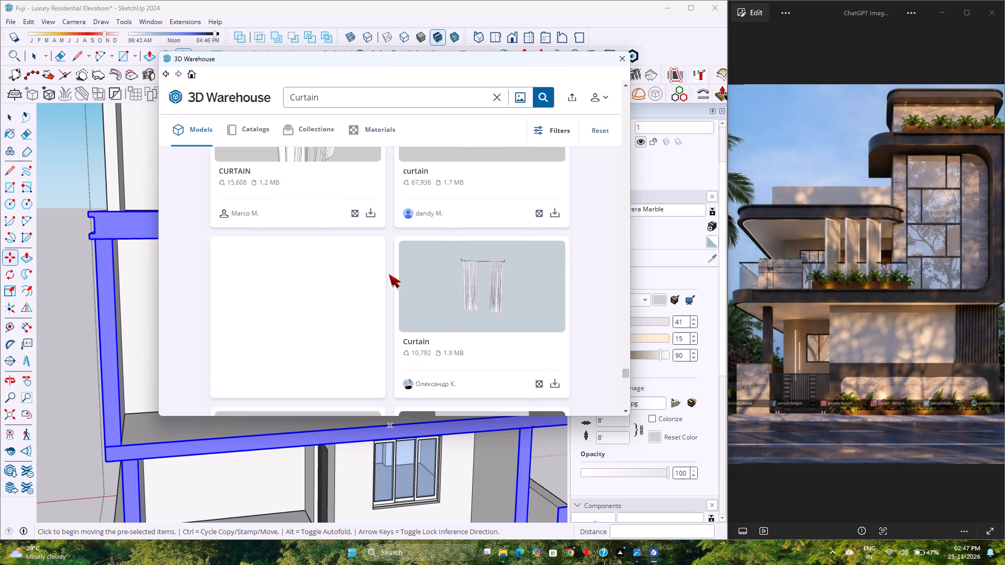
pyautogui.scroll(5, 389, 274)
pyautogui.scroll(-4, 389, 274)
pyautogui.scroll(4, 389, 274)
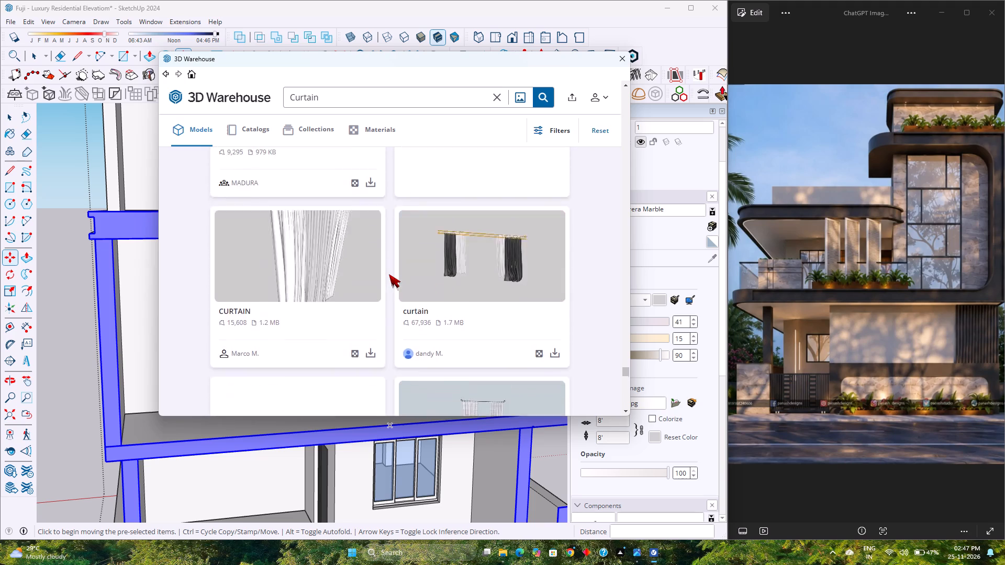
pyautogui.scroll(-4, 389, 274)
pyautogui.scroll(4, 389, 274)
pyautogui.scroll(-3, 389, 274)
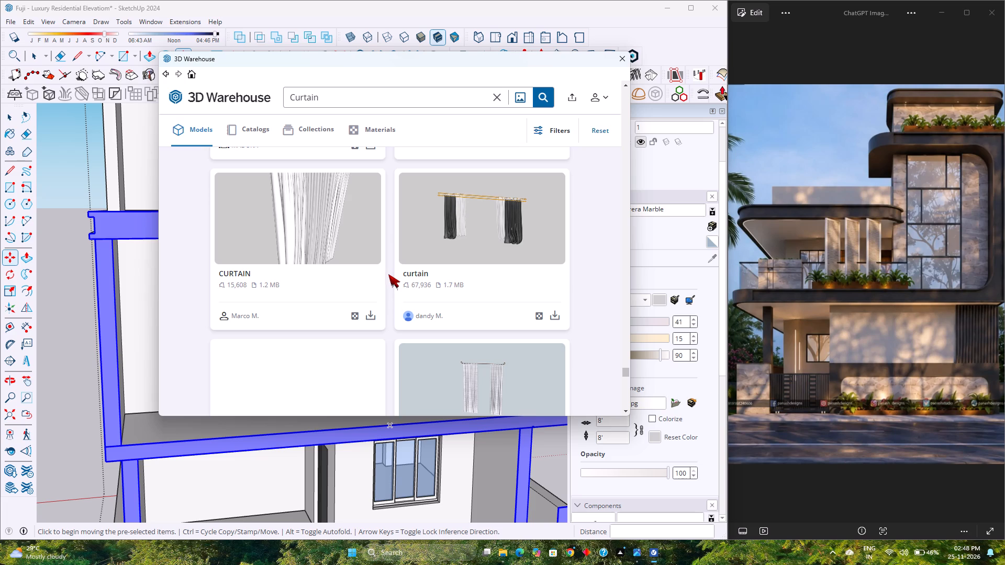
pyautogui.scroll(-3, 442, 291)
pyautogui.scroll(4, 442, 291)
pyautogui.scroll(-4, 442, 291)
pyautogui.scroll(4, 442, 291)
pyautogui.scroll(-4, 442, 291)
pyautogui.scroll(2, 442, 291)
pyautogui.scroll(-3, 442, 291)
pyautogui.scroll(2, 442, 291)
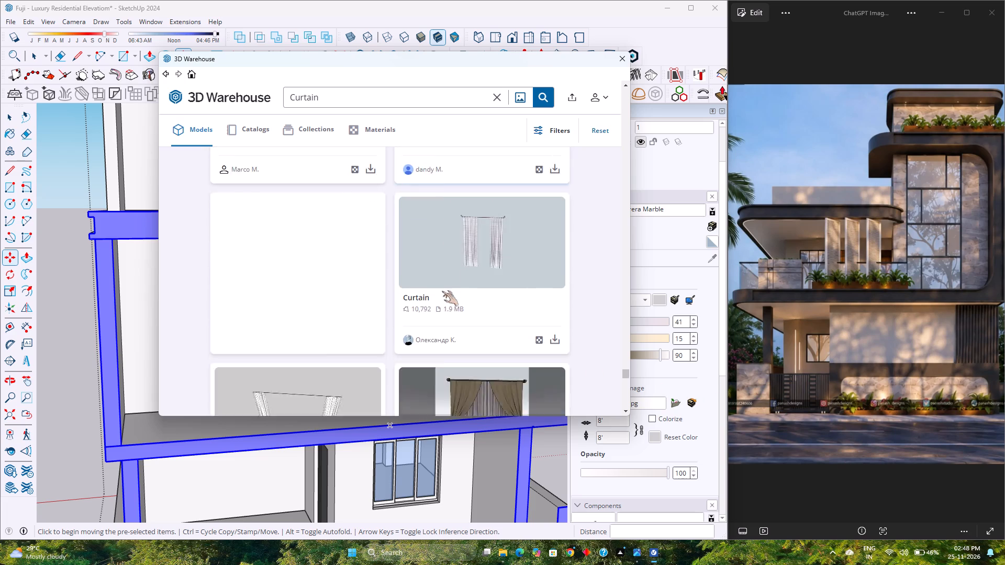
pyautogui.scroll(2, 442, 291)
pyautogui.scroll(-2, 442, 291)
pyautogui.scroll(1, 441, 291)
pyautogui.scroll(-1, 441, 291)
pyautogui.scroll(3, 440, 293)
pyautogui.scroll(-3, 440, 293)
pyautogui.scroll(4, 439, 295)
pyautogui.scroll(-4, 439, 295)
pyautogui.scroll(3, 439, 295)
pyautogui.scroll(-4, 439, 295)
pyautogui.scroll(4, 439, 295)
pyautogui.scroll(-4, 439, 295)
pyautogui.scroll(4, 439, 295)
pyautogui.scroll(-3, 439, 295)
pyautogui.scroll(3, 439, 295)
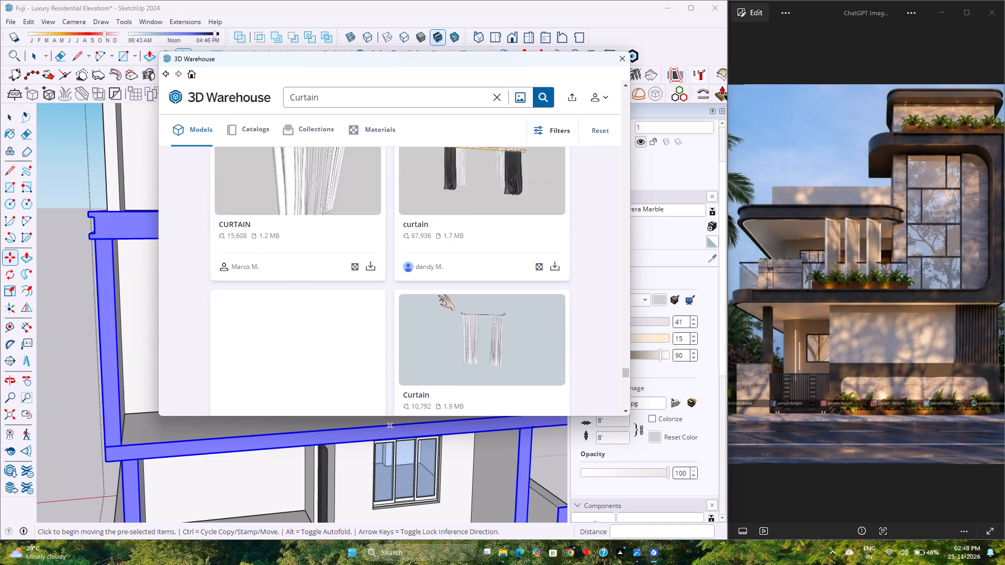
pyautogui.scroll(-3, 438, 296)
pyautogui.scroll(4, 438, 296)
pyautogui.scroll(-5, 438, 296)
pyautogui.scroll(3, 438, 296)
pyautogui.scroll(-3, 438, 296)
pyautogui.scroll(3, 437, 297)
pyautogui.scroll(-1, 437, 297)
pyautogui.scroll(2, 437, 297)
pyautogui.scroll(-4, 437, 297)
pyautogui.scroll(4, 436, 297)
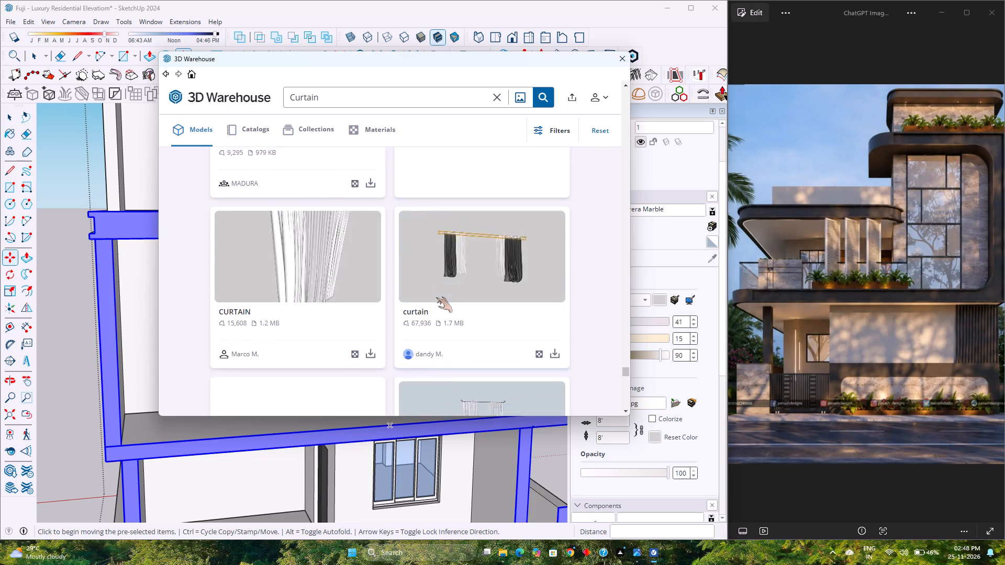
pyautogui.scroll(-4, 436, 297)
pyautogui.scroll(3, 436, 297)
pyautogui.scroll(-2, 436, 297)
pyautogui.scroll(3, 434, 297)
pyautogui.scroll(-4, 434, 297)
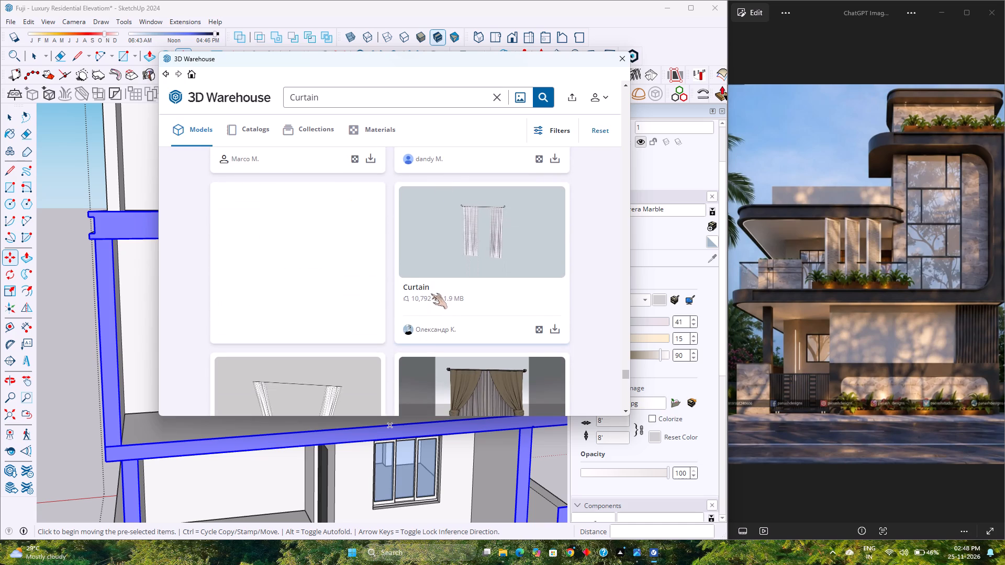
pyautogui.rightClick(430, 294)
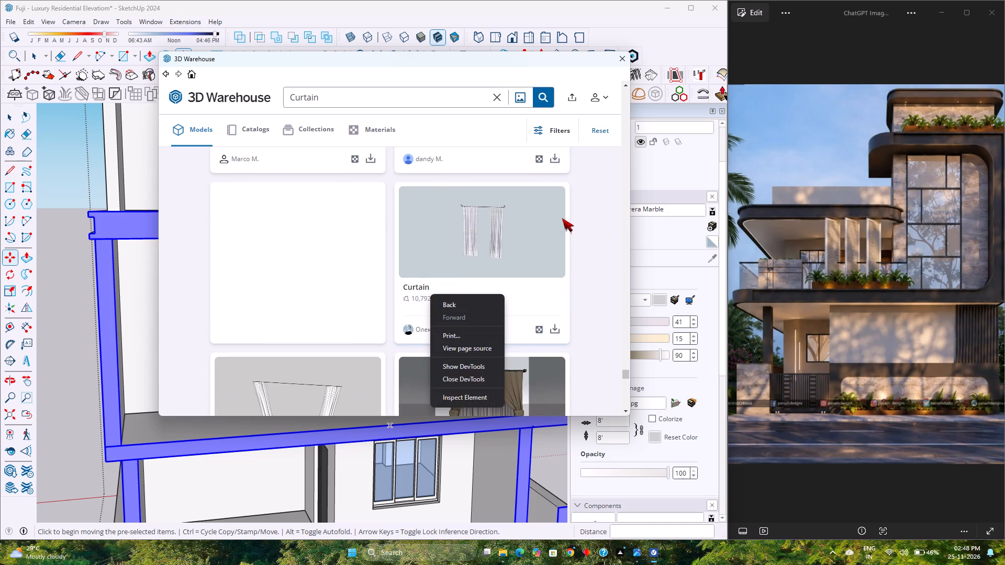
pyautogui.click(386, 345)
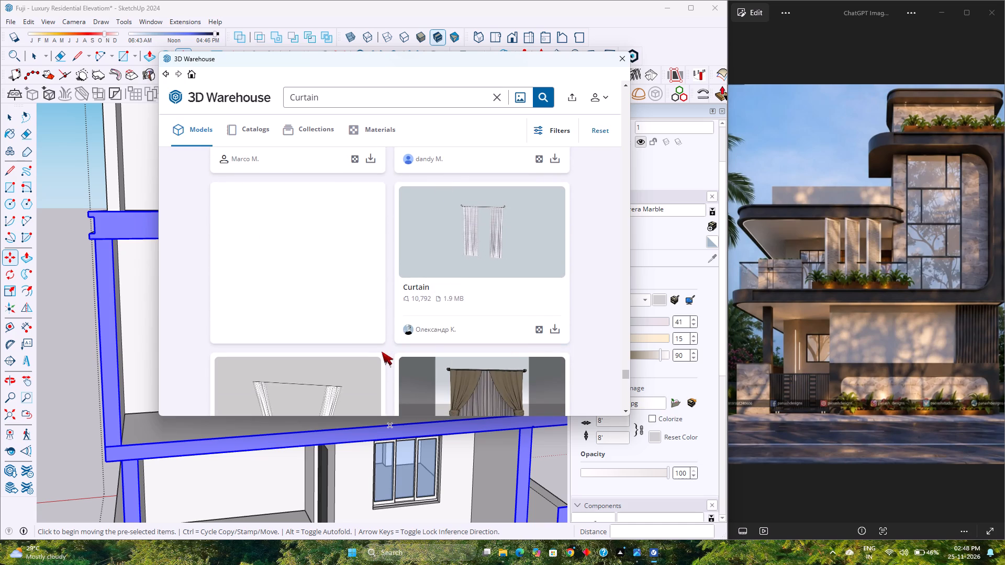
# Look through the Curtain model results from the brown tied-back curtains to the end of the loaded list, comparing styles and file sizes.
pyautogui.scroll(-4, 384, 352)
pyautogui.click(389, 312)
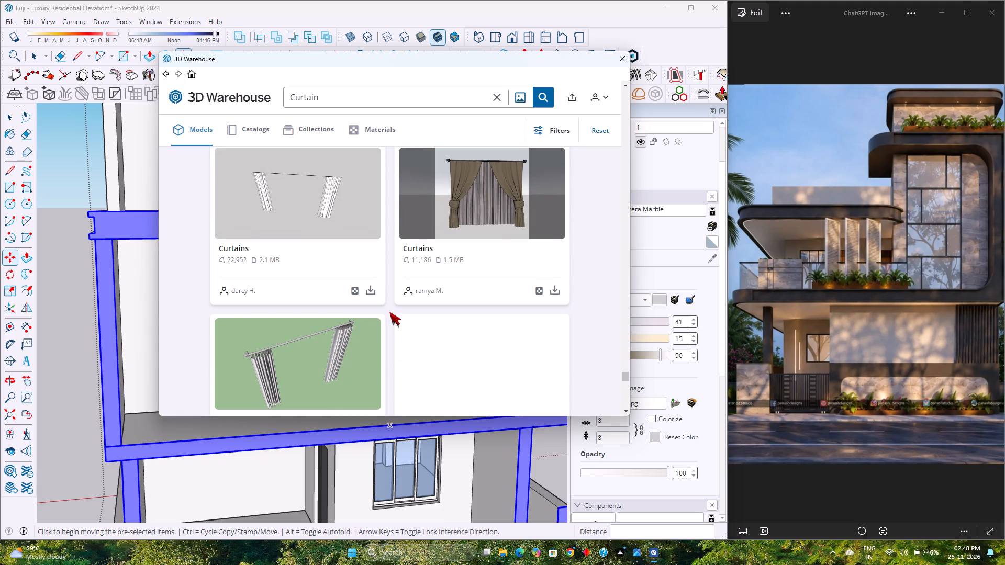
pyautogui.scroll(-11, 389, 313)
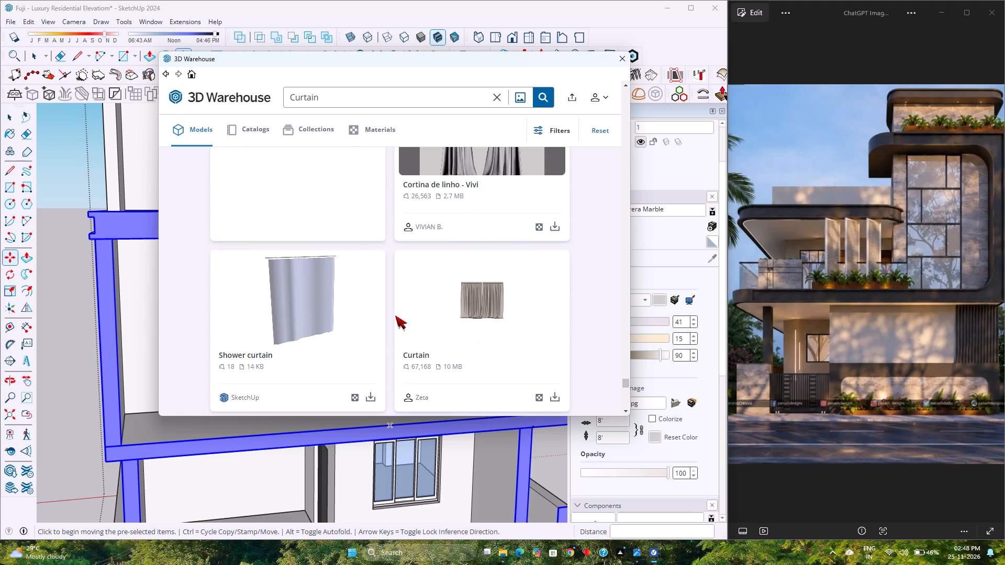
pyautogui.scroll(-7, 389, 321)
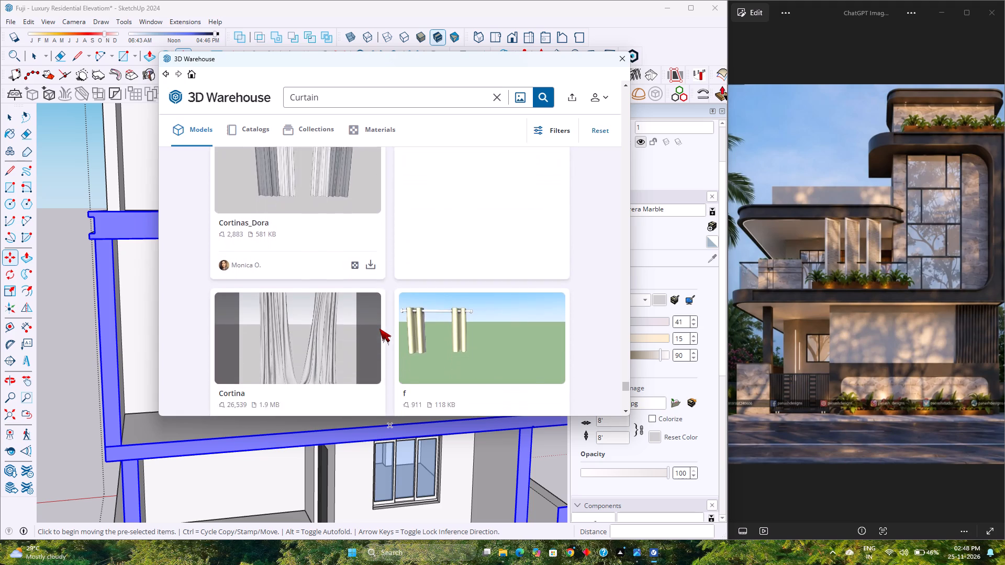
pyautogui.scroll(-5, 379, 329)
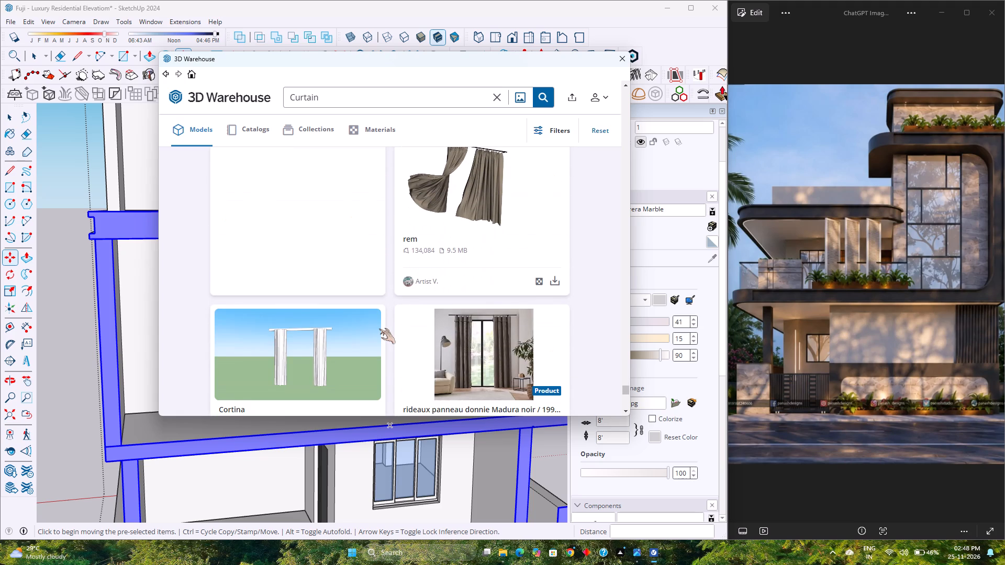
pyautogui.scroll(-17, 379, 329)
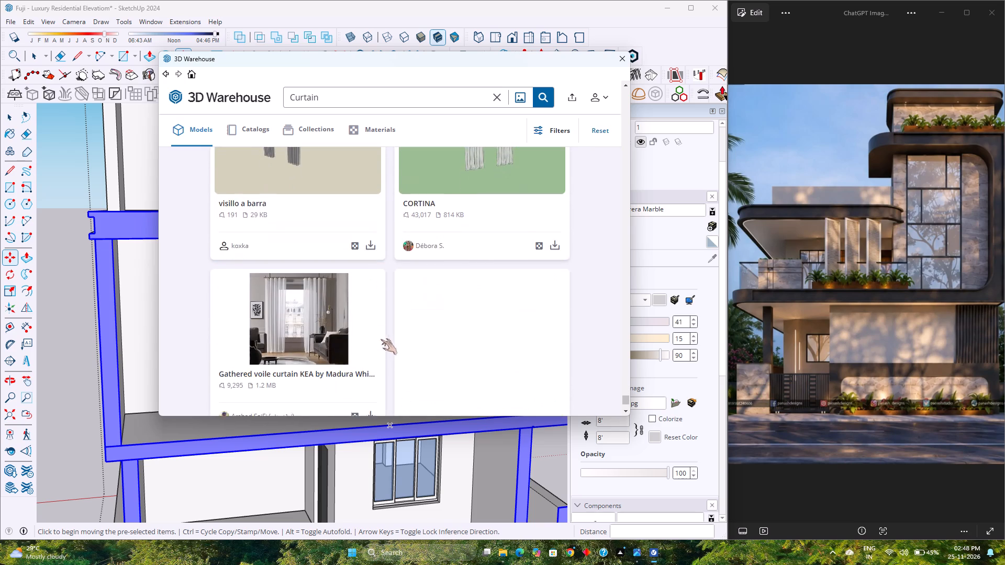
pyautogui.scroll(-6, 387, 350)
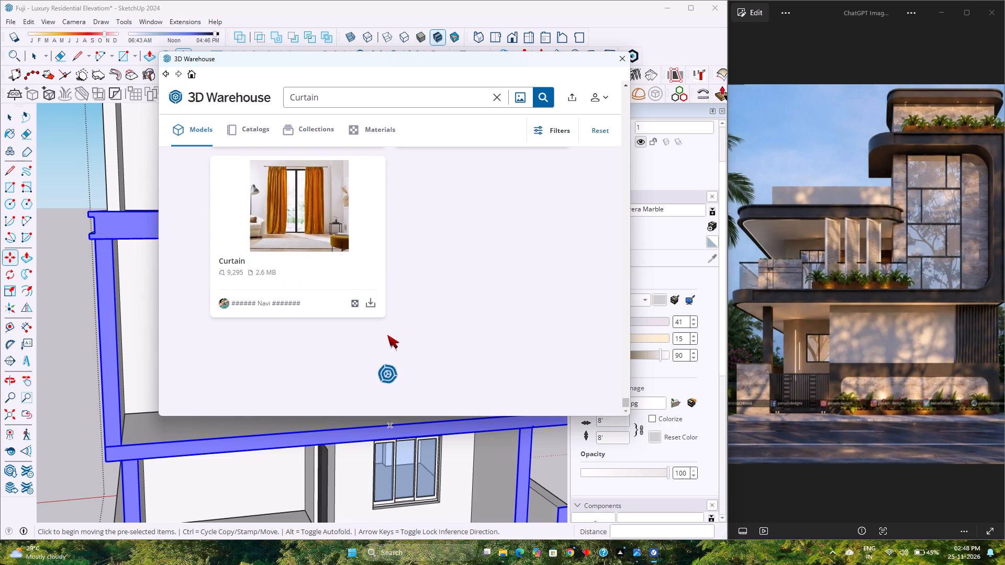
# Load more Curtain model results past the orange curtain and compare the neighbouring models' styles and file sizes.
pyautogui.scroll(-3, 387, 335)
pyautogui.scroll(3, 386, 335)
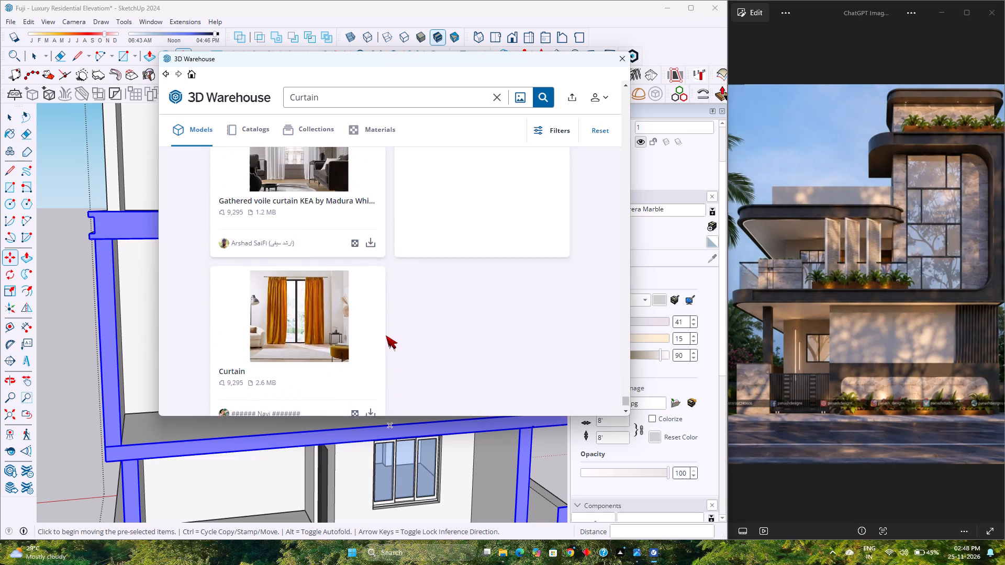
pyautogui.scroll(-2, 386, 335)
pyautogui.scroll(2, 386, 335)
pyautogui.scroll(-2, 386, 335)
pyautogui.scroll(2, 386, 335)
pyautogui.scroll(-4, 386, 335)
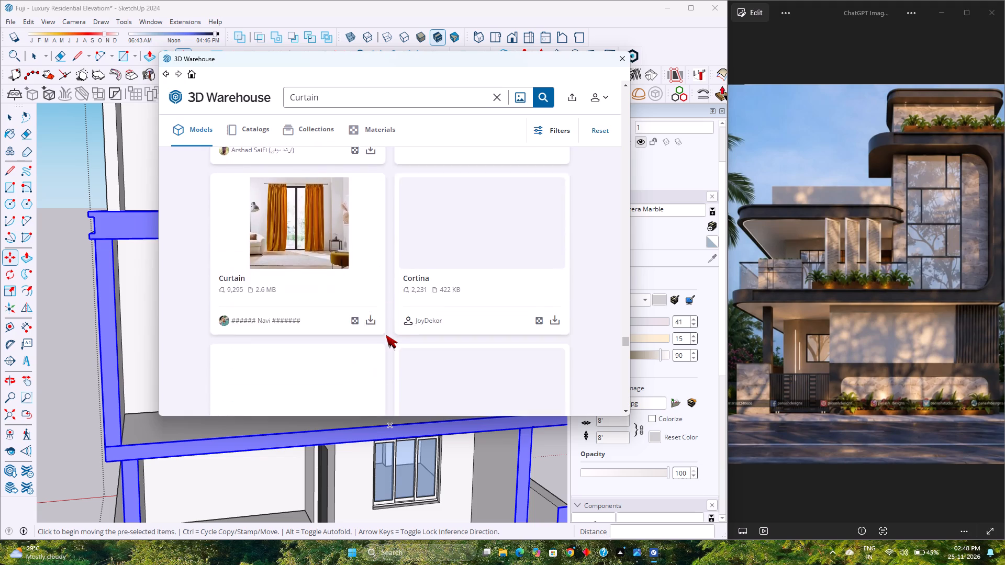
pyautogui.scroll(3, 393, 310)
pyautogui.scroll(-3, 390, 312)
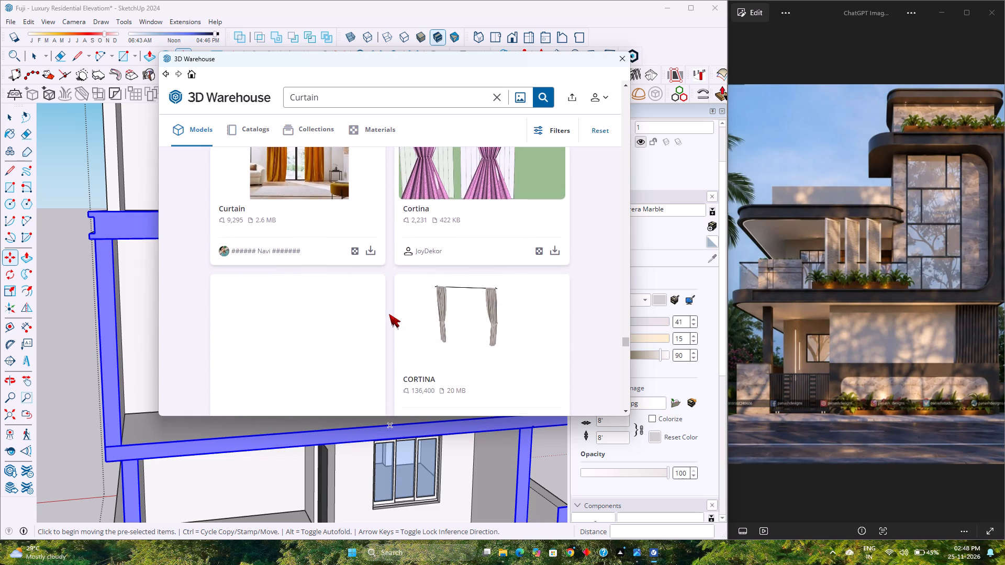
pyautogui.scroll(7, 388, 314)
pyautogui.scroll(-3, 388, 314)
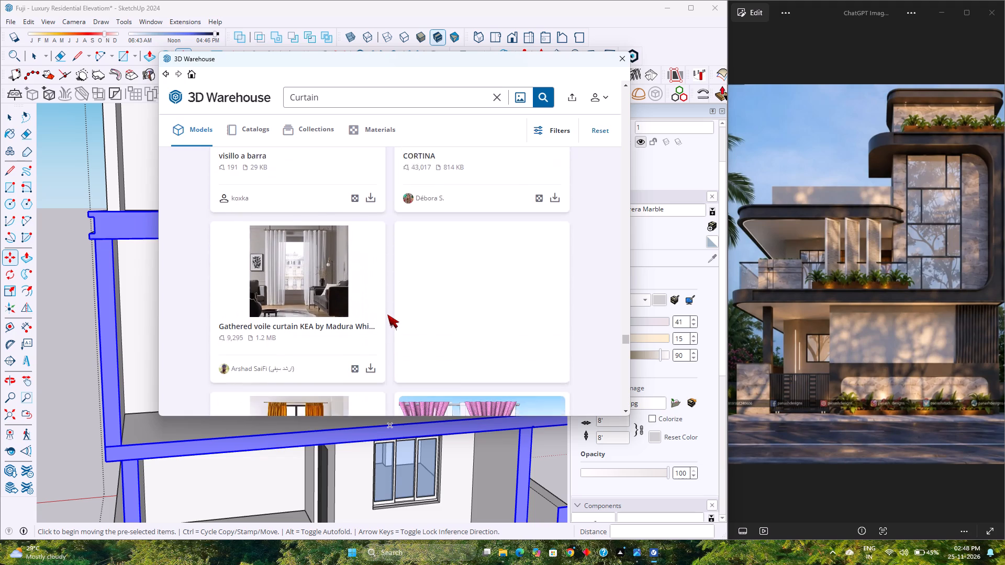
pyautogui.scroll(-1, 387, 314)
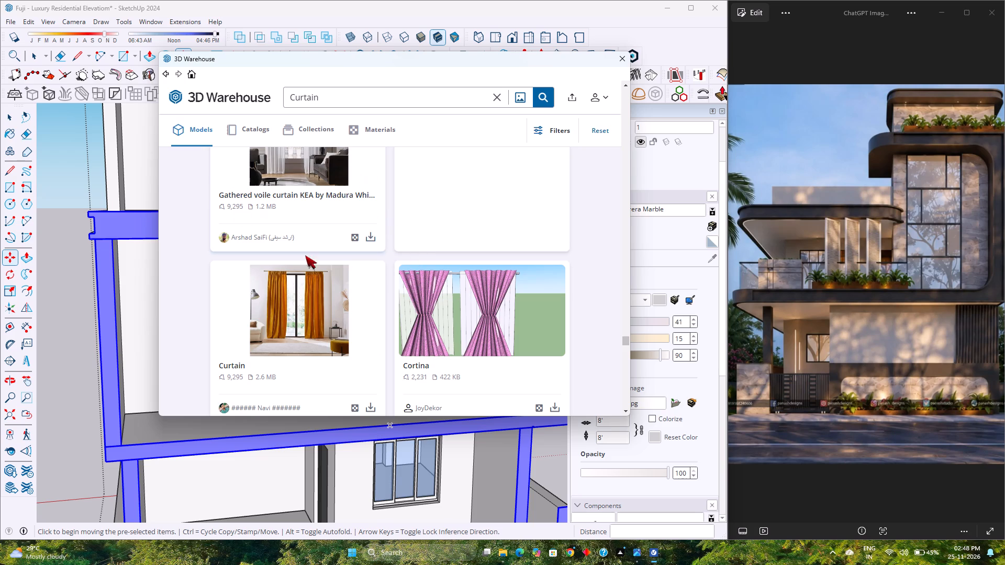
# Examine the Curtain model results from the pink tied-back curtains to the terracotta panel, comparing styles and file sizes for the house's windows.
pyautogui.scroll(-9, 401, 278)
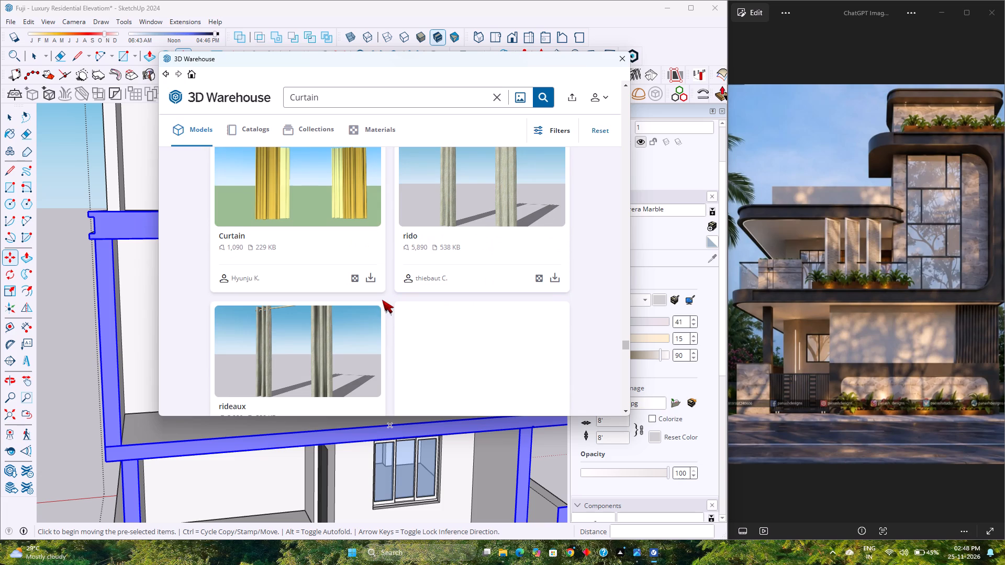
pyautogui.scroll(4, 404, 278)
pyautogui.scroll(-4, 404, 278)
pyautogui.scroll(1, 404, 278)
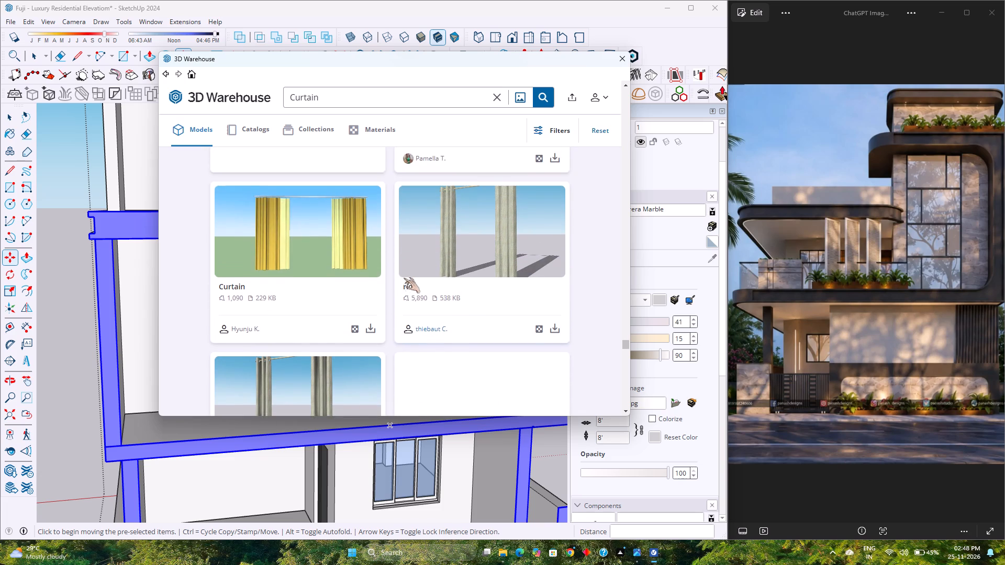
pyautogui.scroll(-4, 399, 280)
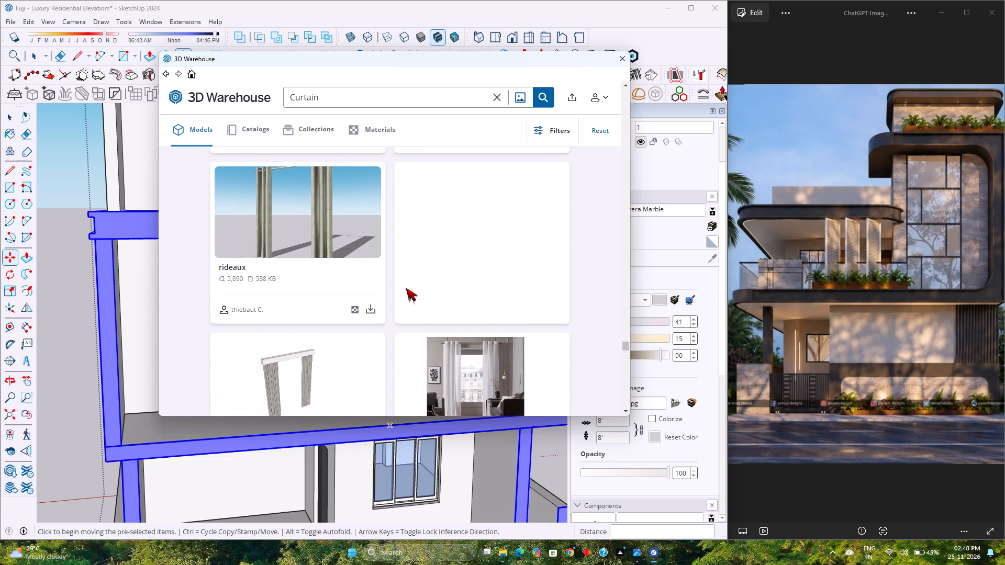
pyautogui.scroll(1, 388, 434)
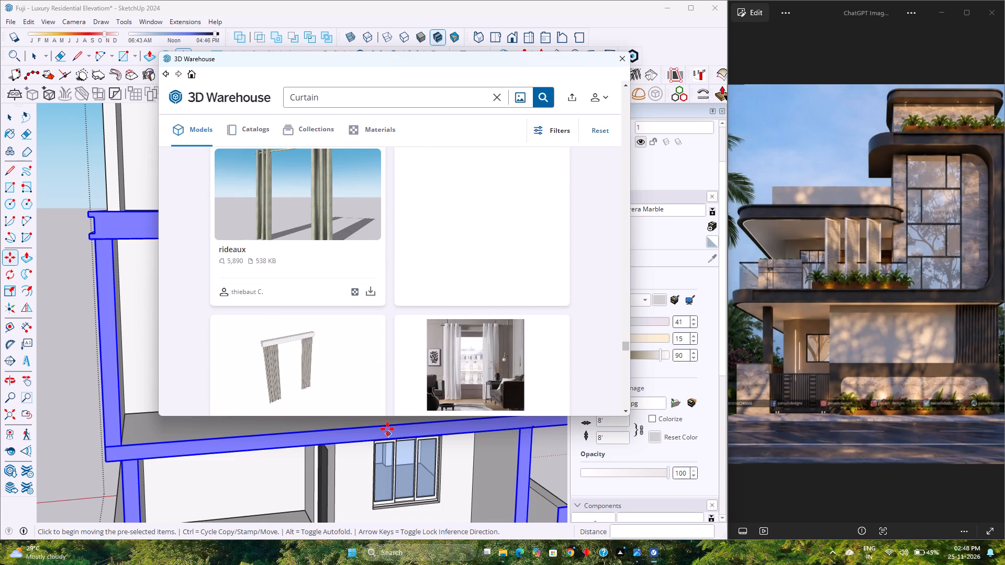
pyautogui.scroll(-3, 405, 318)
pyautogui.scroll(-1, 386, 391)
pyautogui.scroll(-2, 369, 445)
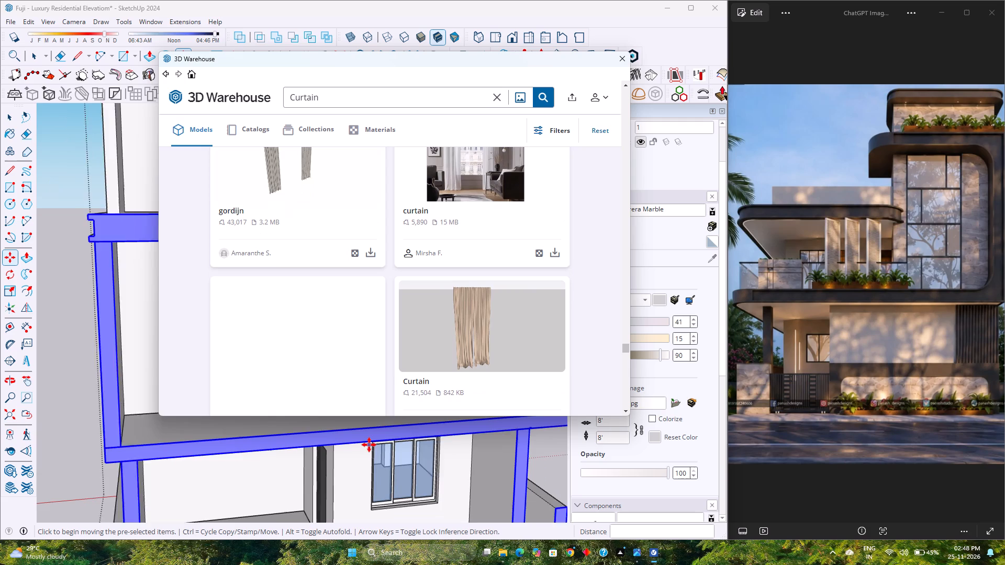
pyautogui.scroll(2, 408, 354)
pyautogui.scroll(-1, 403, 351)
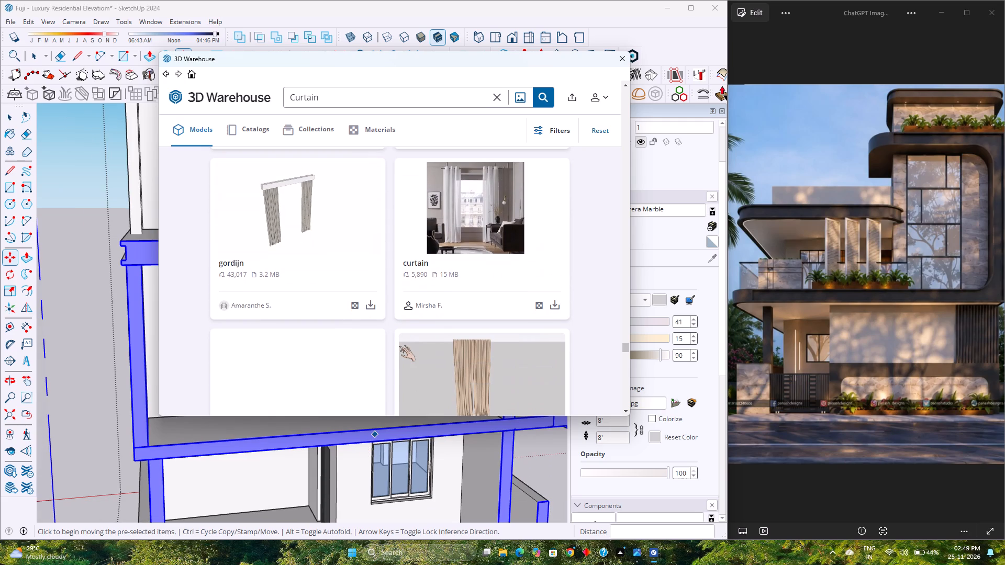
pyautogui.scroll(-3, 397, 370)
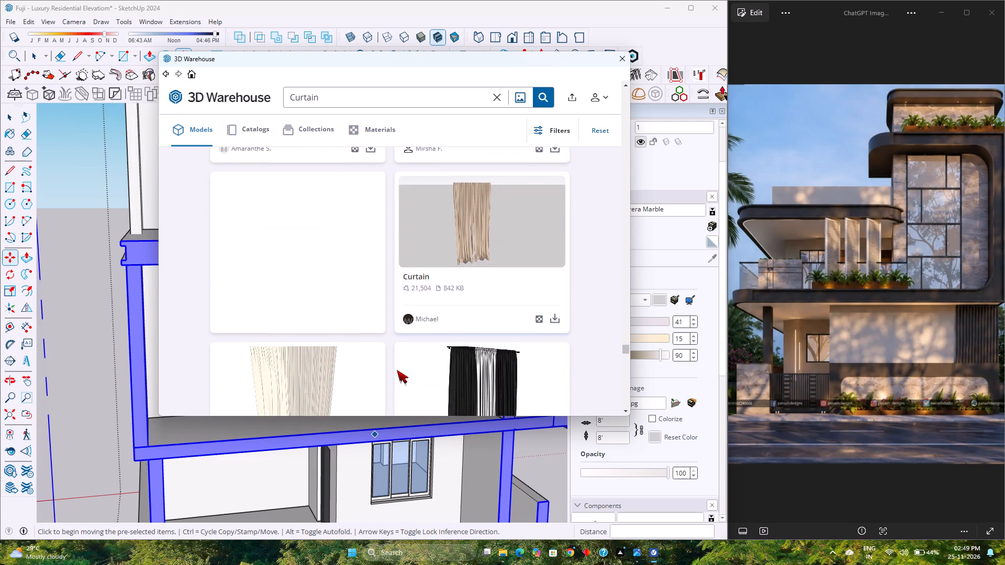
pyautogui.scroll(-8, 397, 370)
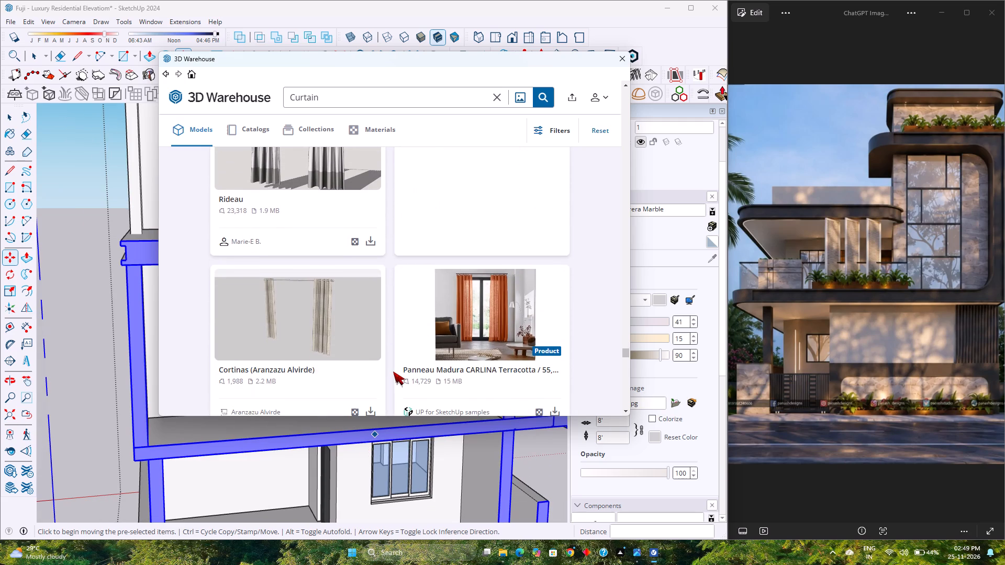
# Look through the Curtain model results beyond the terracotta panel, comparing blinds, sheer and draped styles and their file sizes.
pyautogui.scroll(-7, 393, 371)
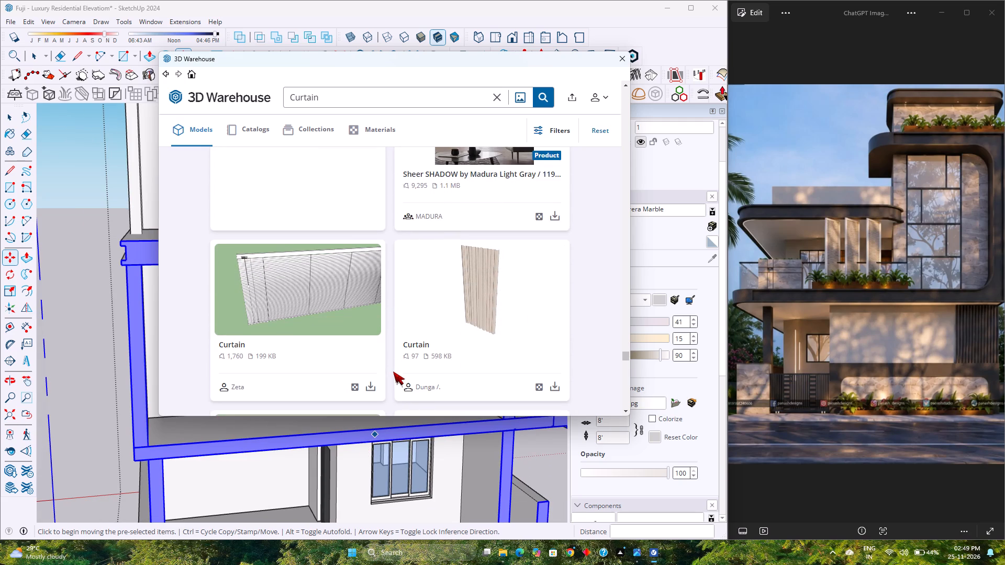
pyautogui.scroll(-4, 393, 371)
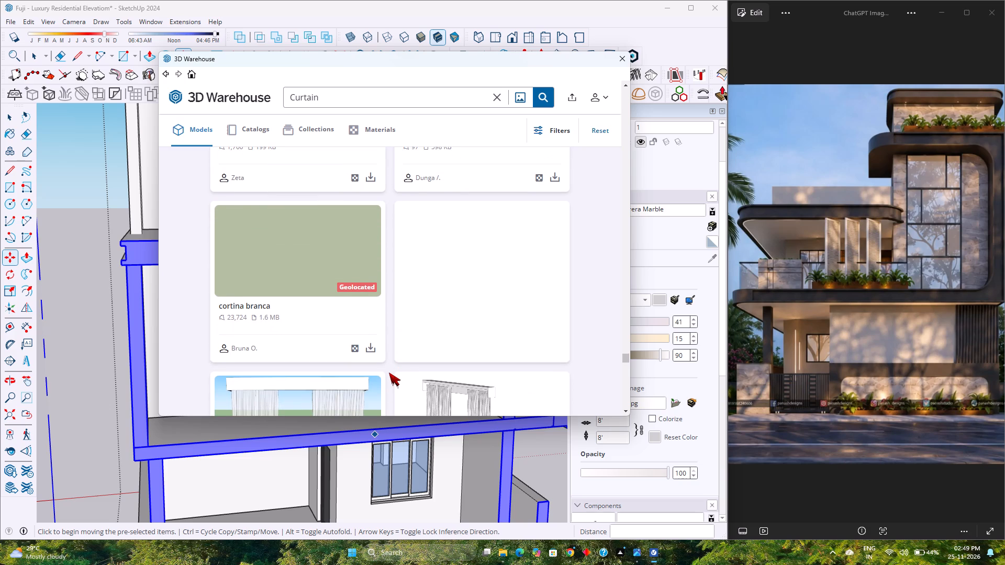
pyautogui.scroll(-11, 388, 373)
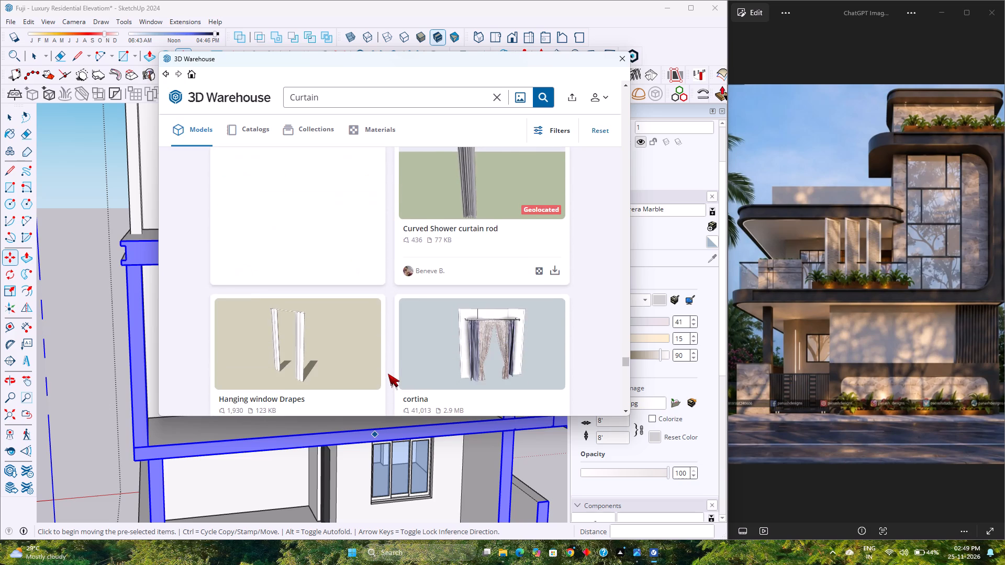
pyautogui.scroll(-6, 387, 375)
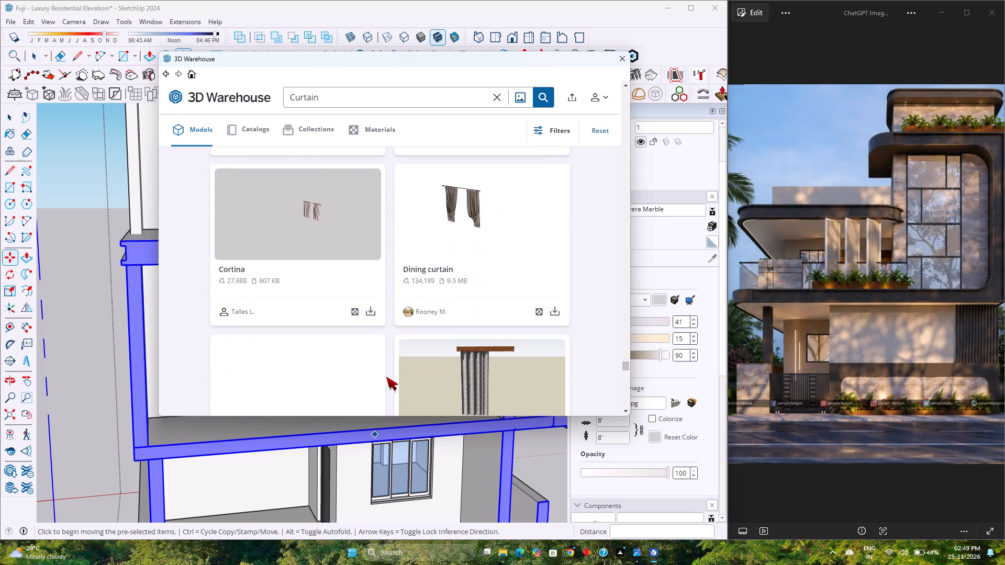
pyautogui.scroll(-11, 386, 377)
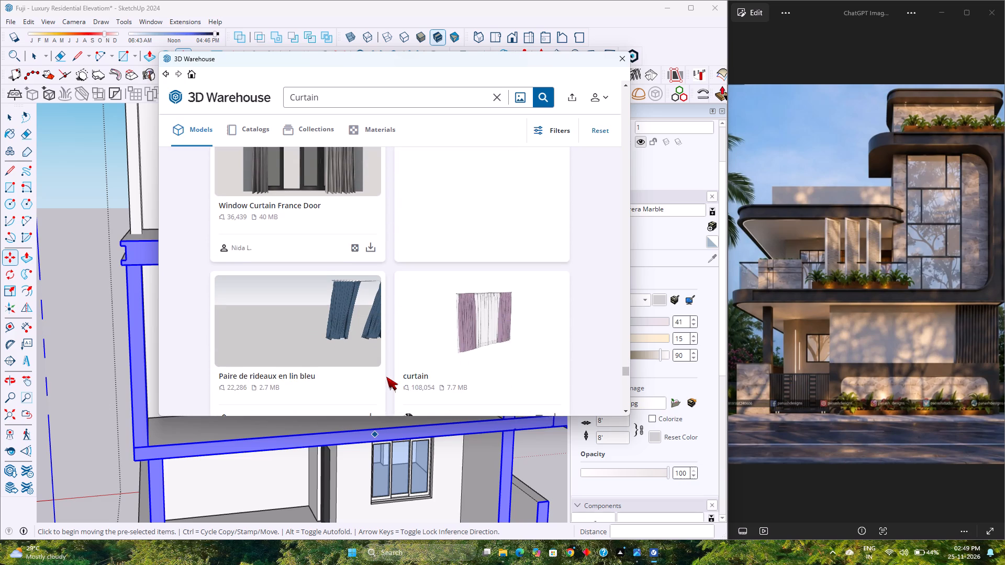
pyautogui.scroll(-10, 386, 377)
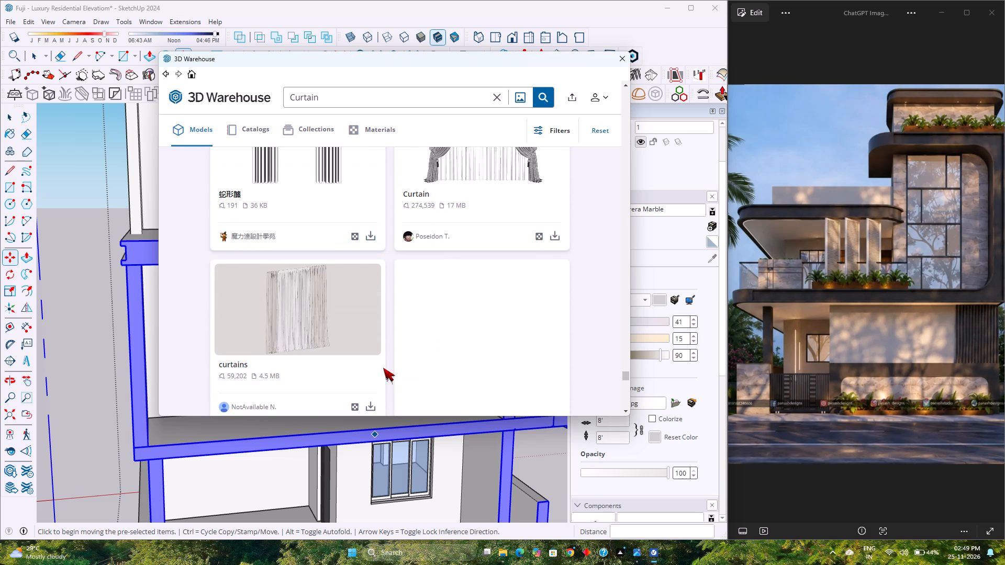
# Continue through the Curtain model results from the rod-hung curtain pairs to the end of the loaded list, comparing styles and file sizes.
pyautogui.scroll(-5, 438, 313)
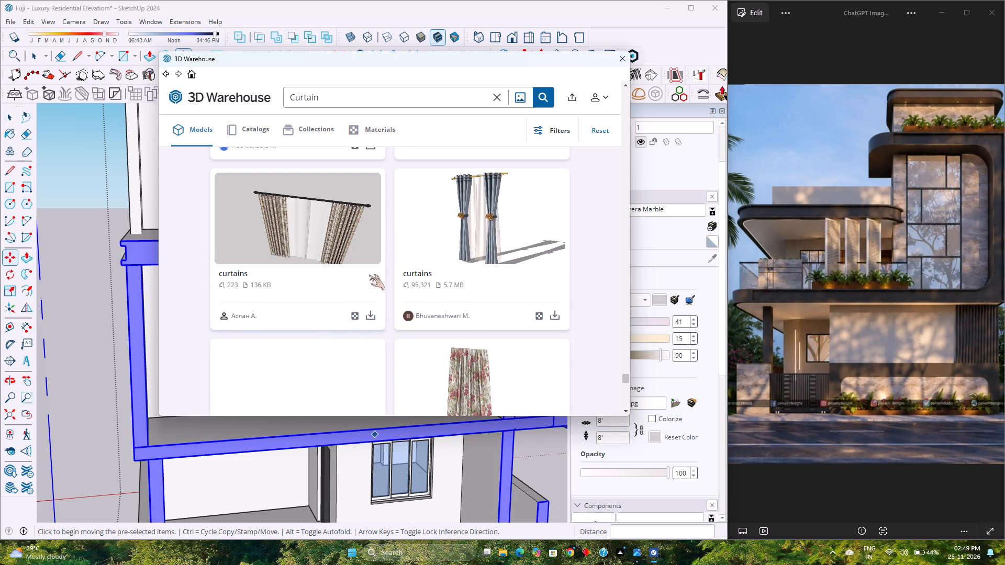
pyautogui.scroll(-11, 368, 275)
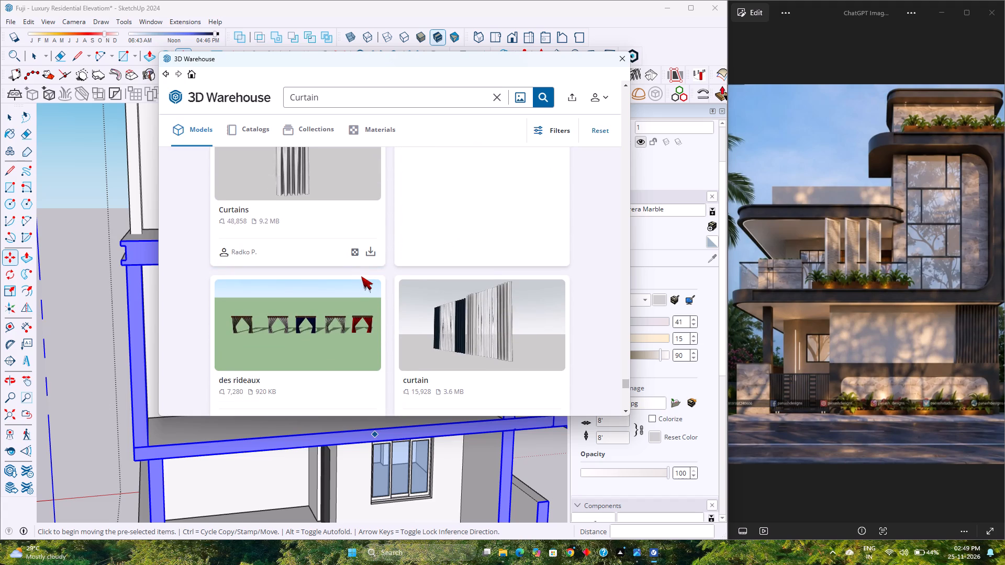
pyautogui.scroll(3, 359, 275)
pyautogui.scroll(-5, 359, 275)
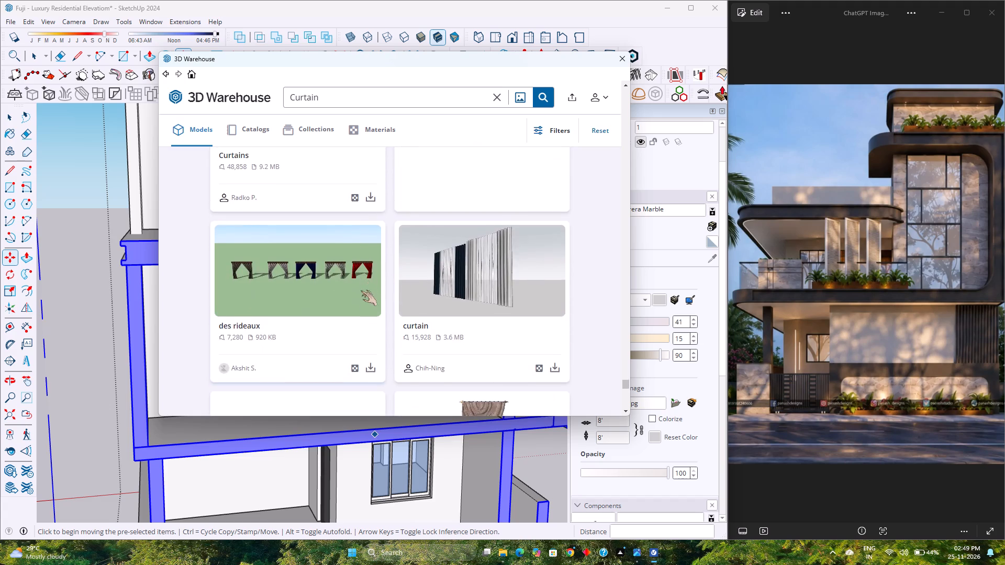
pyautogui.scroll(-9, 361, 290)
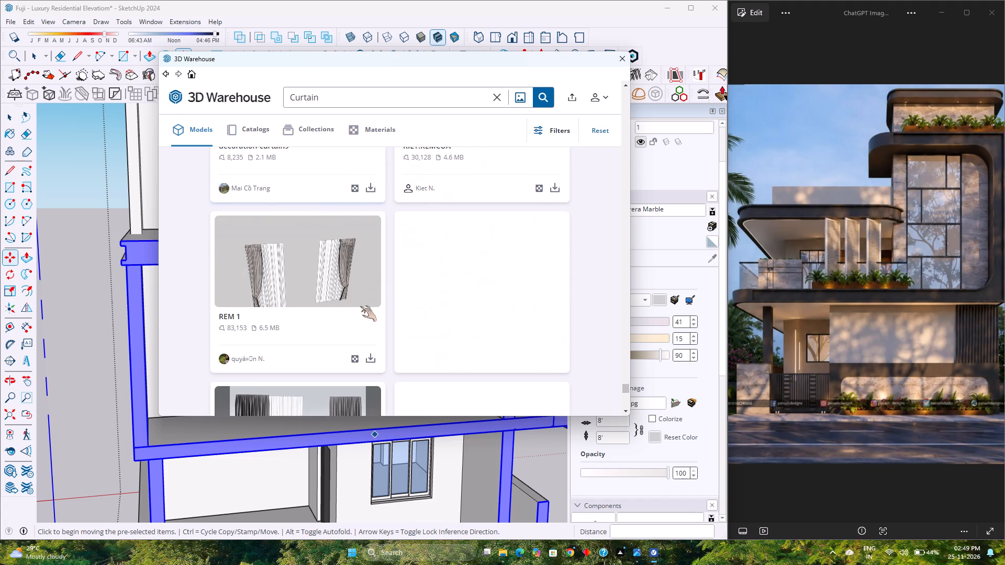
pyautogui.scroll(-5, 360, 306)
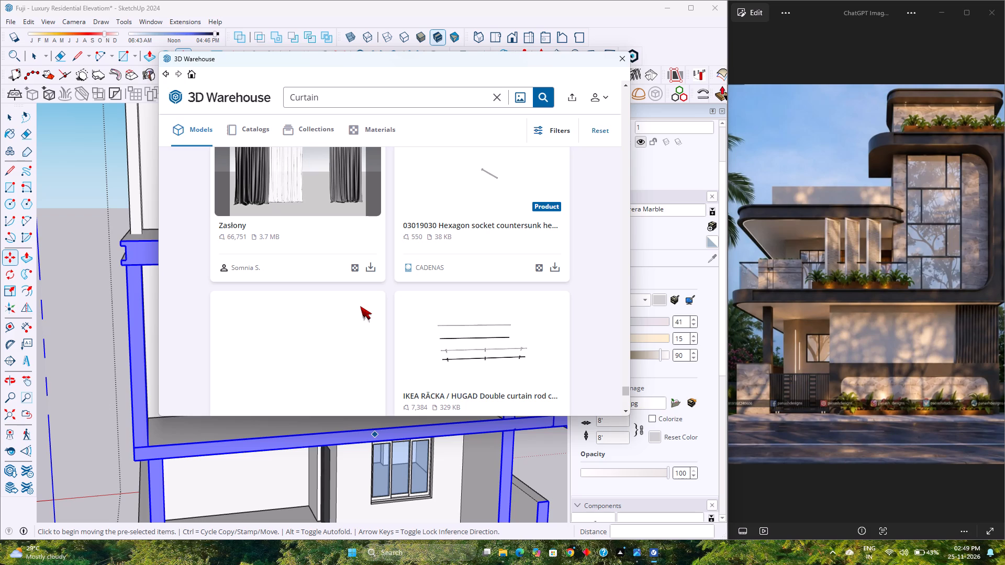
pyautogui.scroll(-1, 241, 263)
pyautogui.scroll(-4, 295, 311)
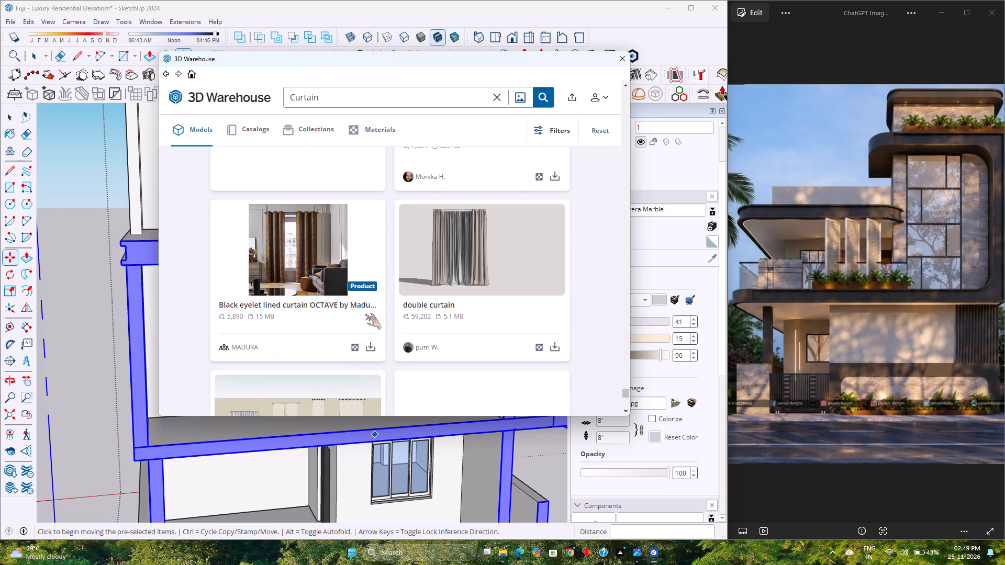
pyautogui.scroll(-8, 367, 309)
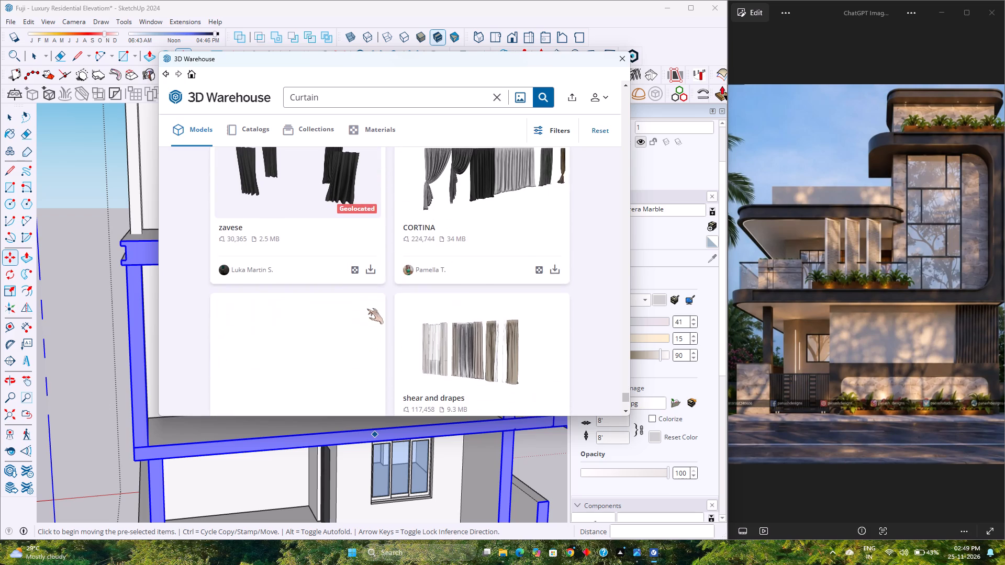
pyautogui.scroll(-14, 395, 304)
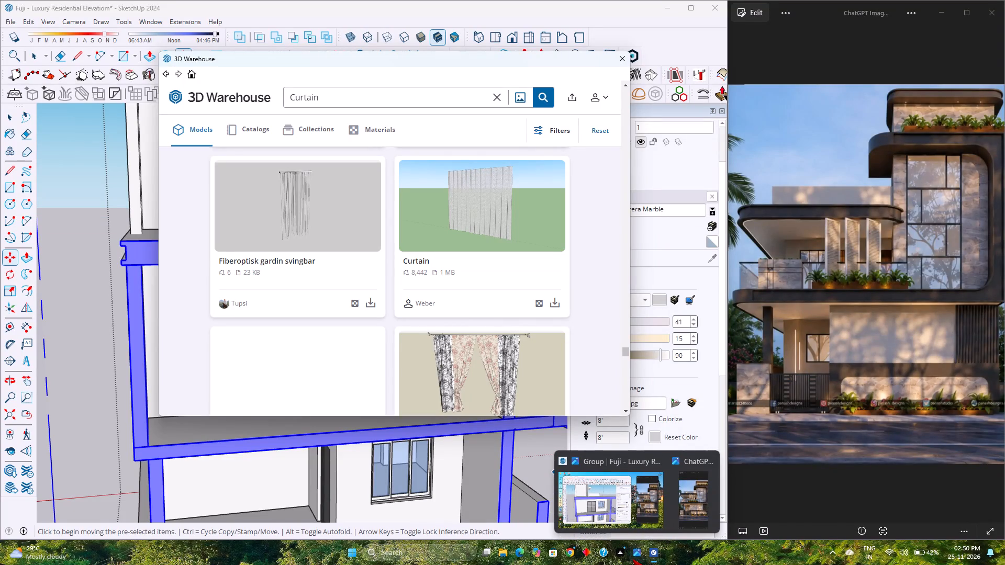
# Examine the Curtain model results from the Fiberoptisk gardin svingbar to the coloured Rideaux / Drapes, comparing styles and file sizes.
pyautogui.scroll(-5, 318, 303)
pyautogui.scroll(4, 319, 303)
pyautogui.scroll(-2, 319, 305)
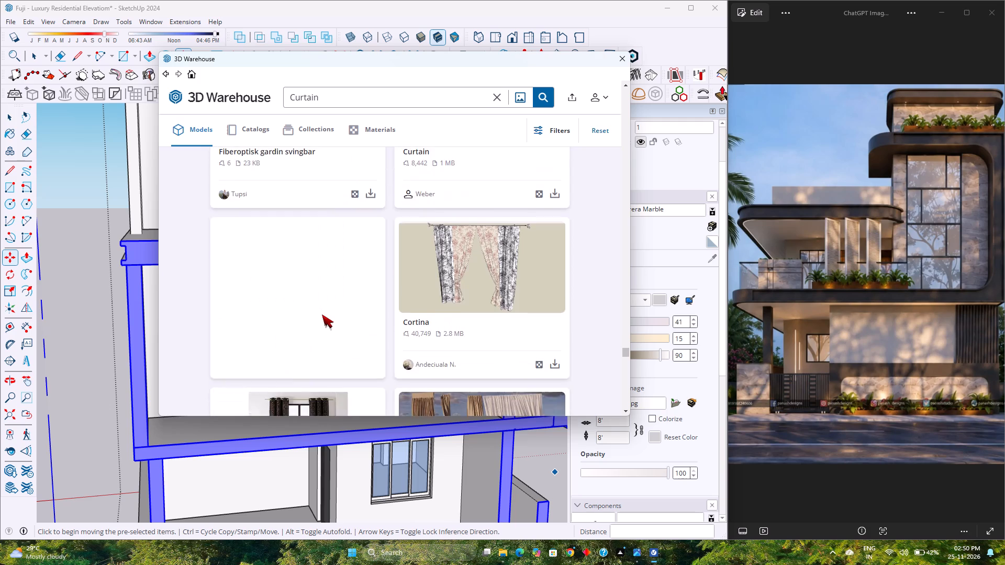
pyautogui.scroll(3, 322, 314)
pyautogui.scroll(-3, 322, 314)
pyautogui.scroll(3, 322, 314)
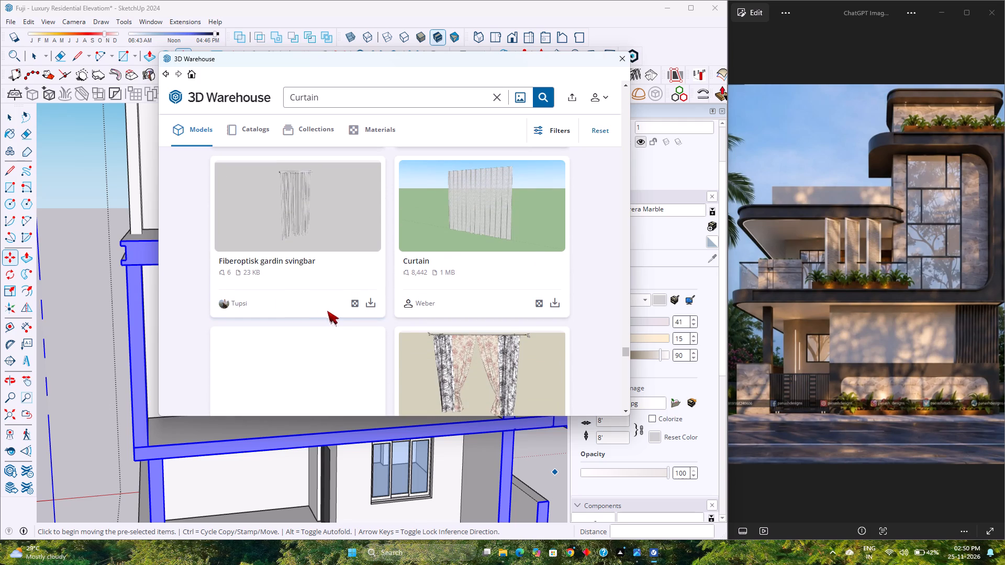
pyautogui.scroll(-1, 328, 315)
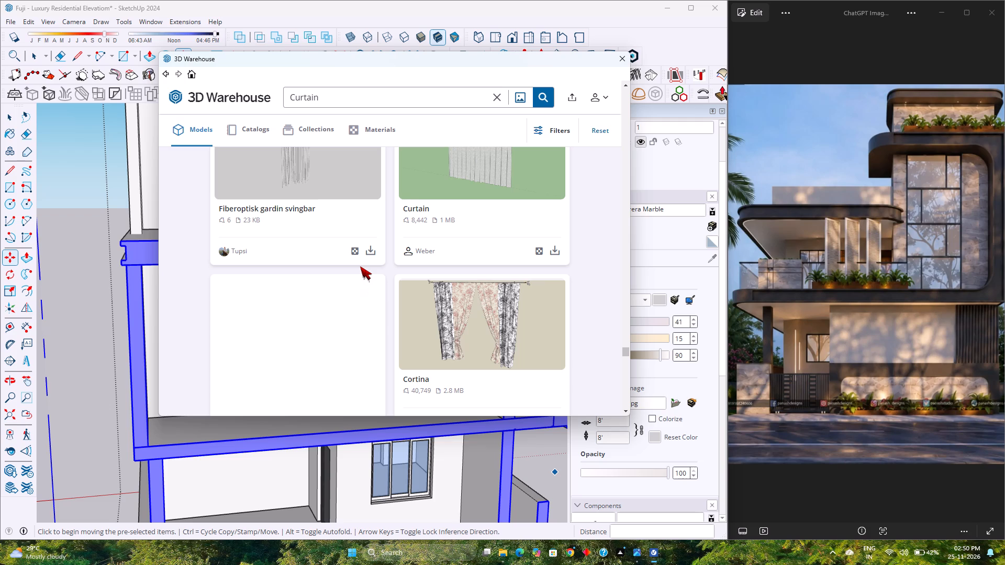
pyautogui.scroll(-2, 368, 313)
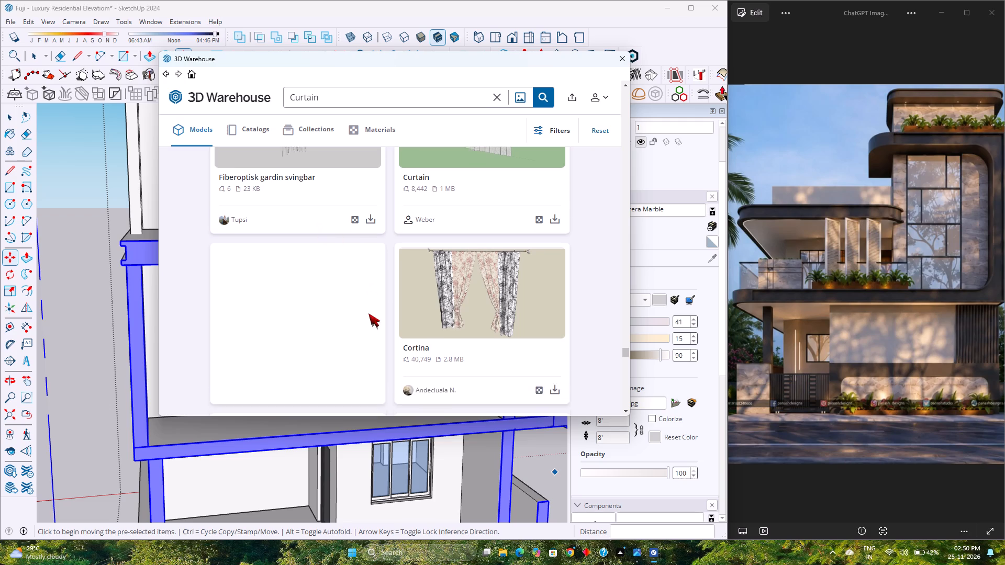
pyautogui.scroll(-2, 368, 313)
pyautogui.scroll(-7, 420, 325)
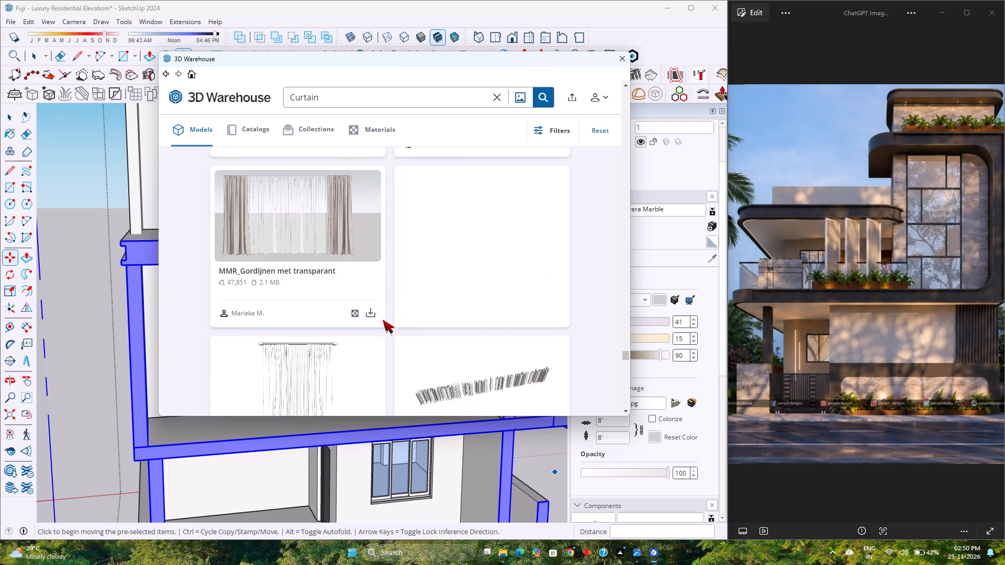
pyautogui.scroll(-6, 383, 320)
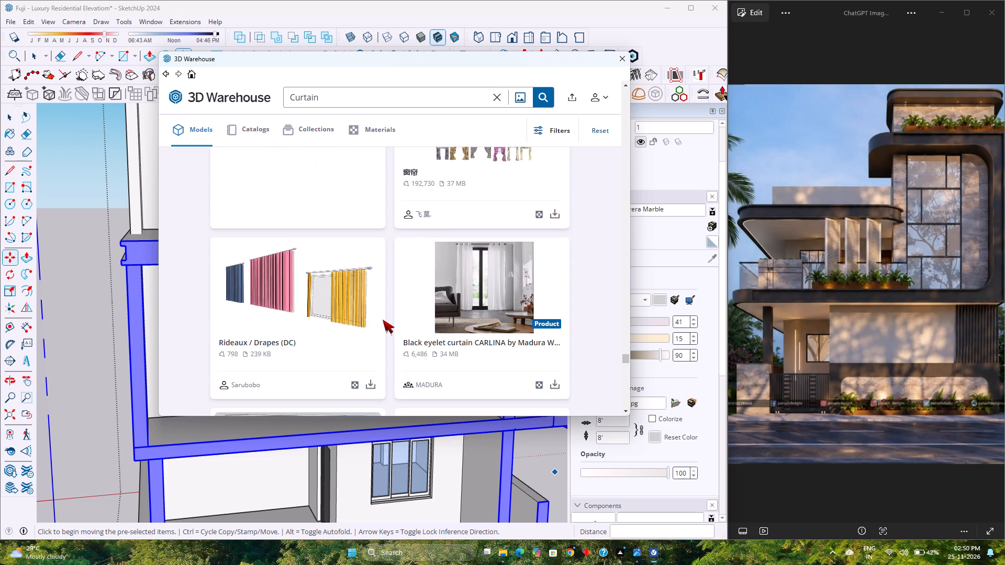
# Look through the Curtain model results beyond the coloured drapes up to the Curve curtain Rod, comparing styles and file sizes.
pyautogui.scroll(-9, 383, 320)
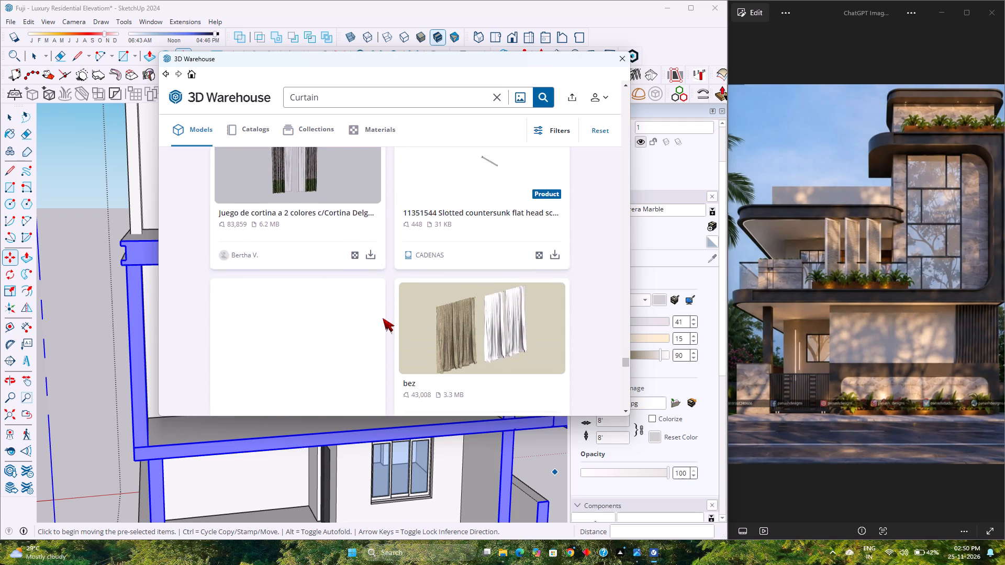
pyautogui.scroll(-6, 383, 318)
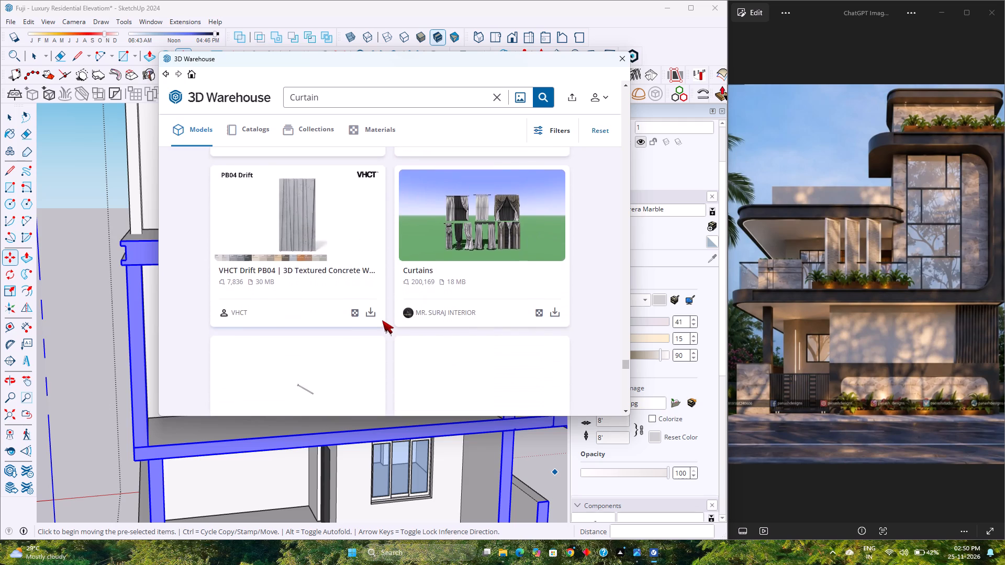
pyautogui.scroll(-6, 382, 320)
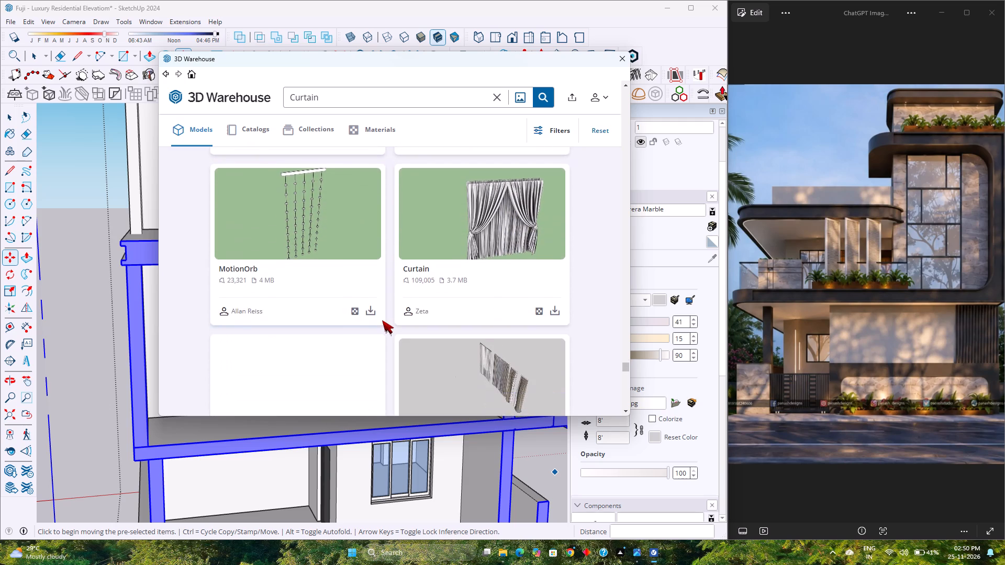
pyautogui.scroll(-9, 382, 320)
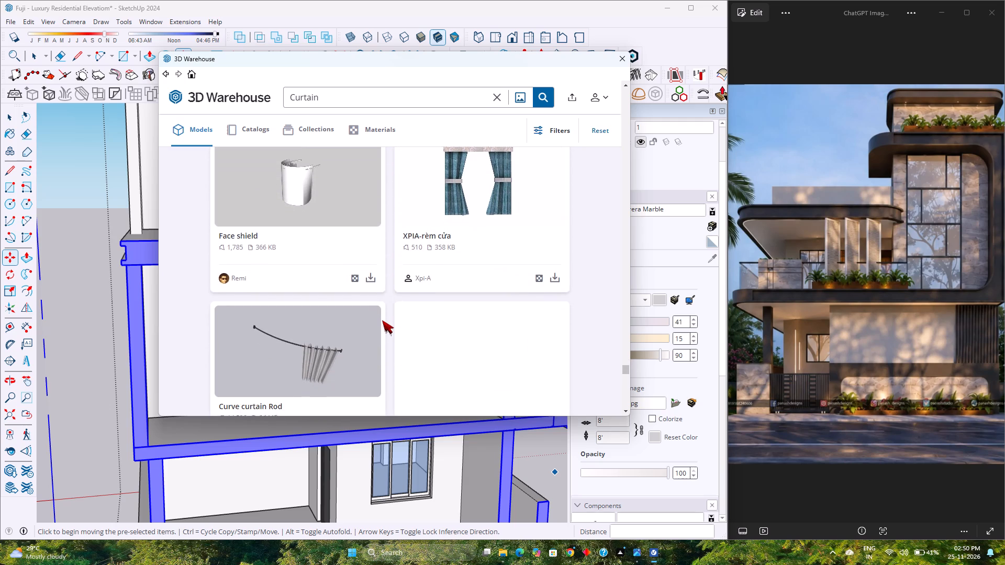
# Continue through the Curtain model results from the Curve curtain Rod to the Metallic curtains, comparing draped, sheer and rod-hung styles.
pyautogui.scroll(-11, 382, 320)
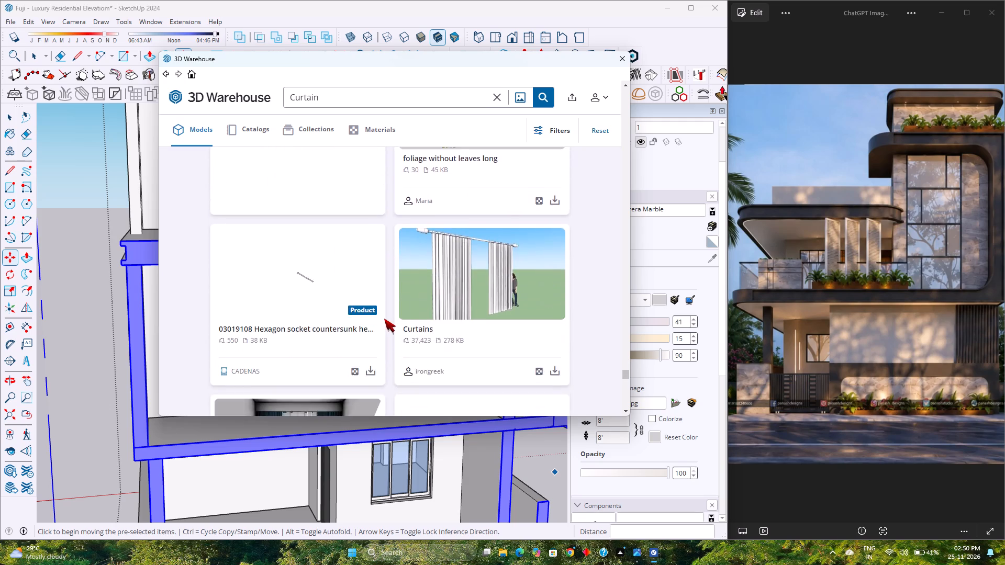
pyautogui.scroll(-9, 384, 319)
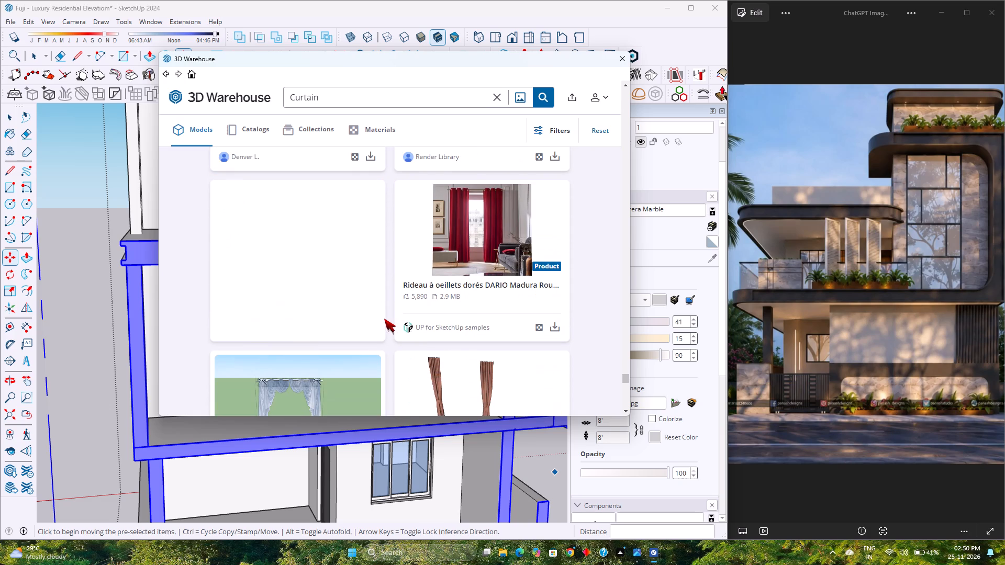
pyautogui.scroll(-3, 390, 343)
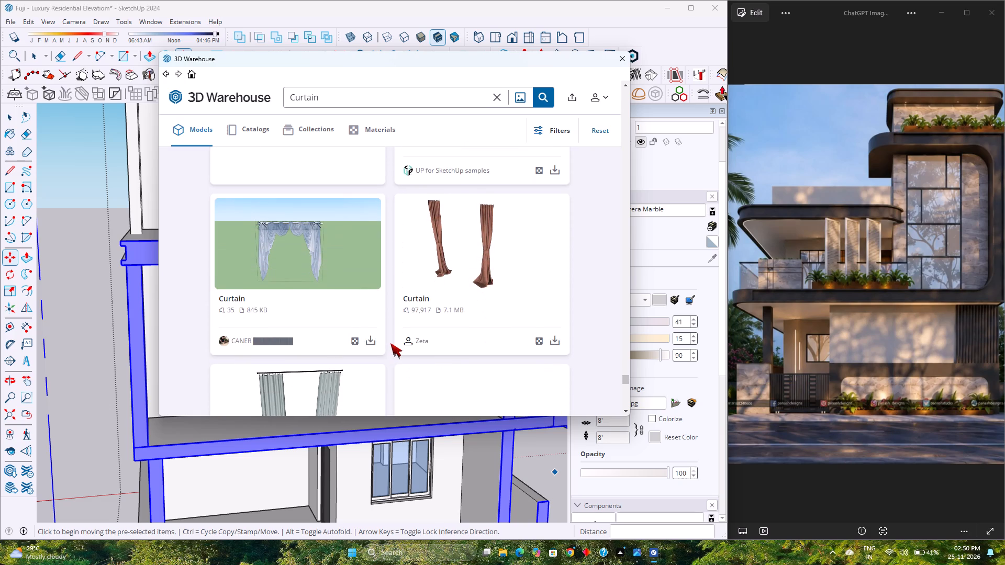
pyautogui.scroll(-4, 390, 343)
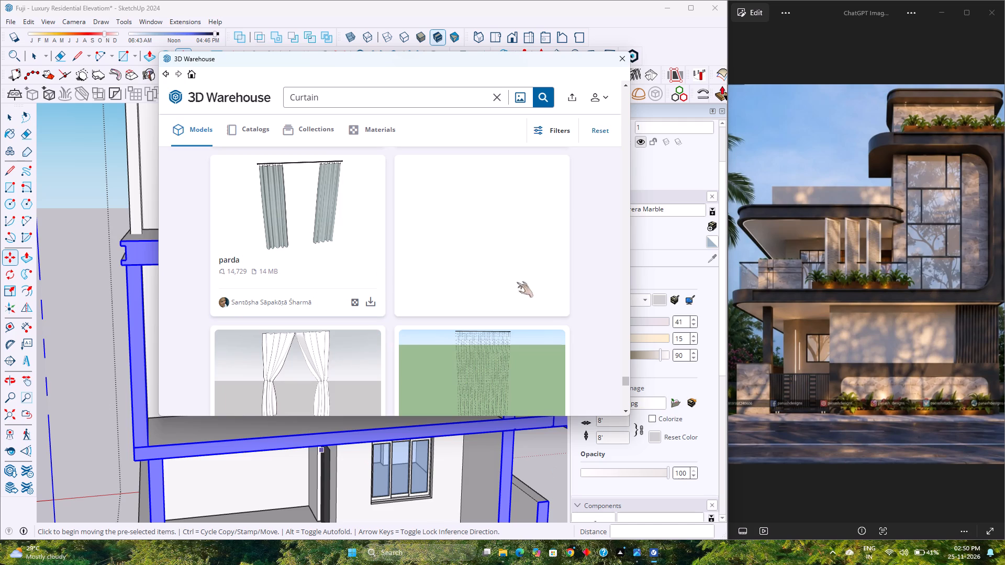
pyautogui.scroll(-3, 358, 300)
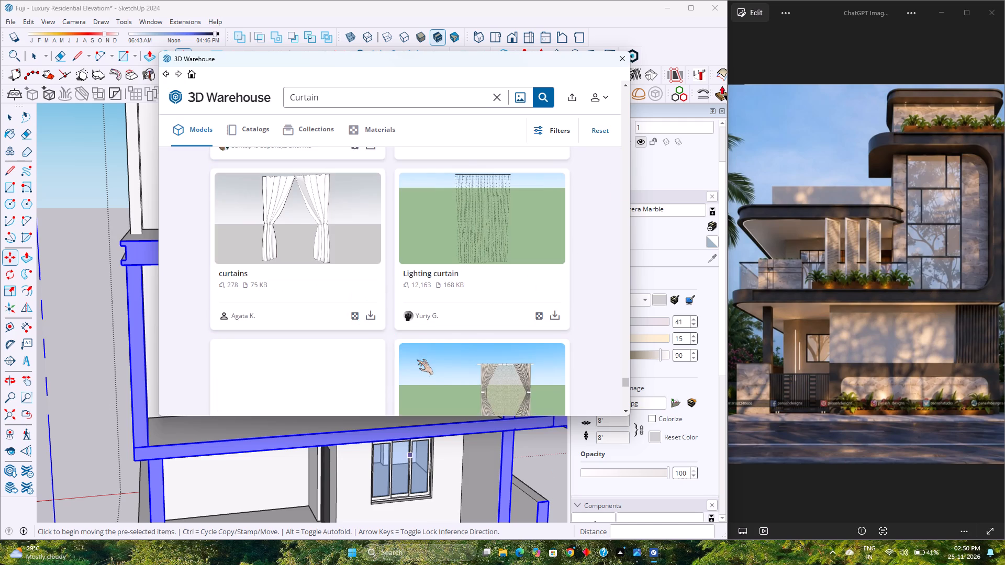
pyautogui.scroll(-4, 458, 332)
pyautogui.scroll(-6, 367, 323)
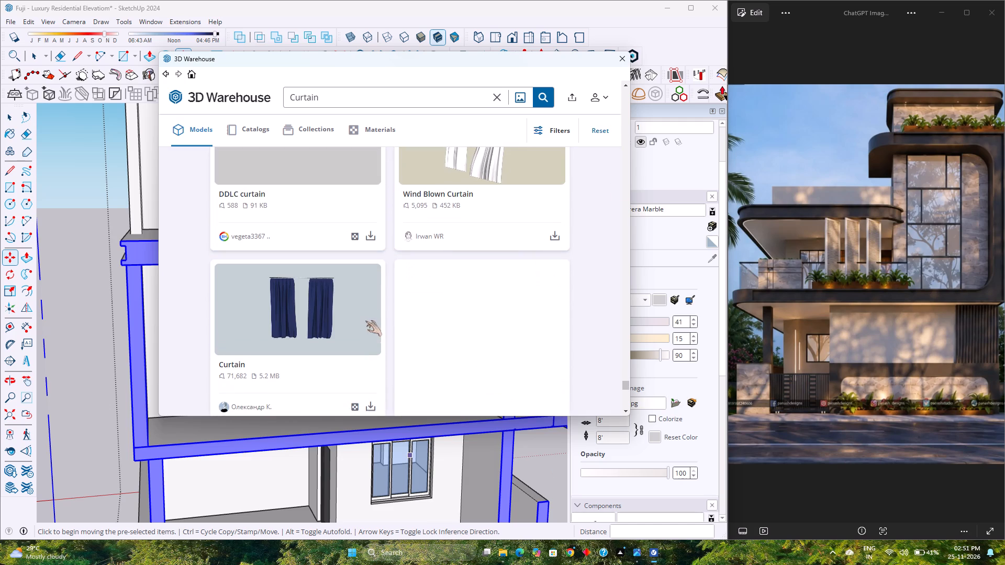
pyautogui.scroll(-5, 365, 321)
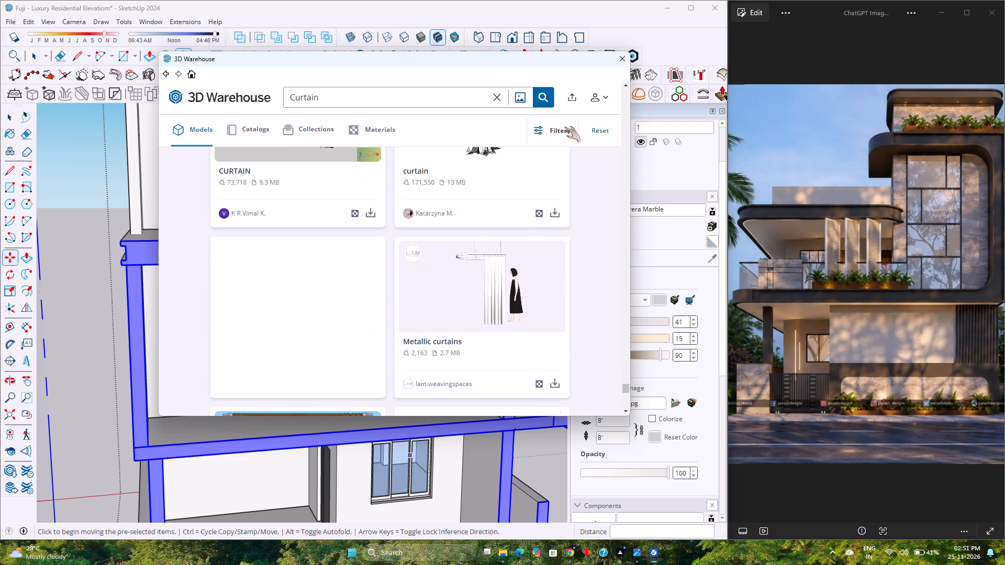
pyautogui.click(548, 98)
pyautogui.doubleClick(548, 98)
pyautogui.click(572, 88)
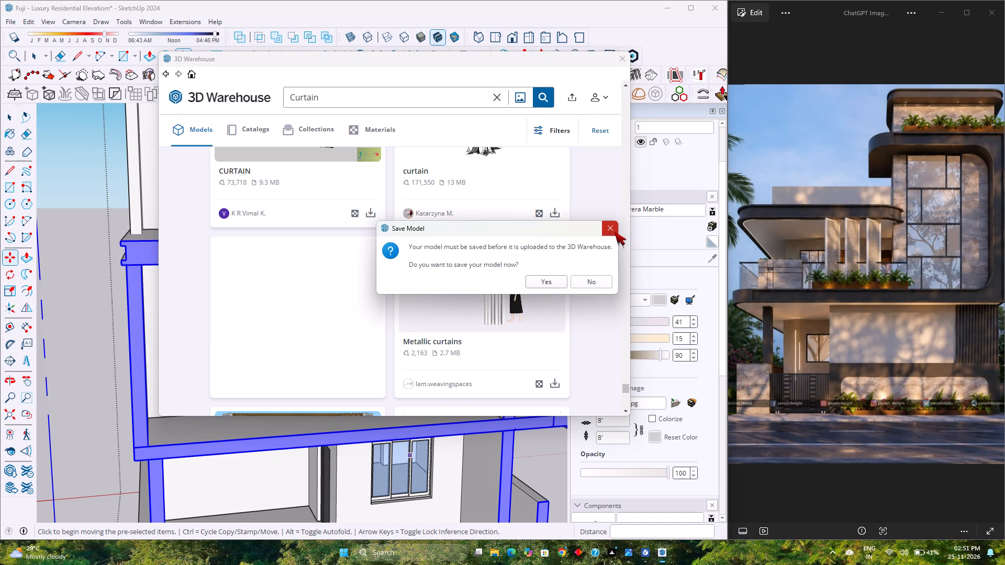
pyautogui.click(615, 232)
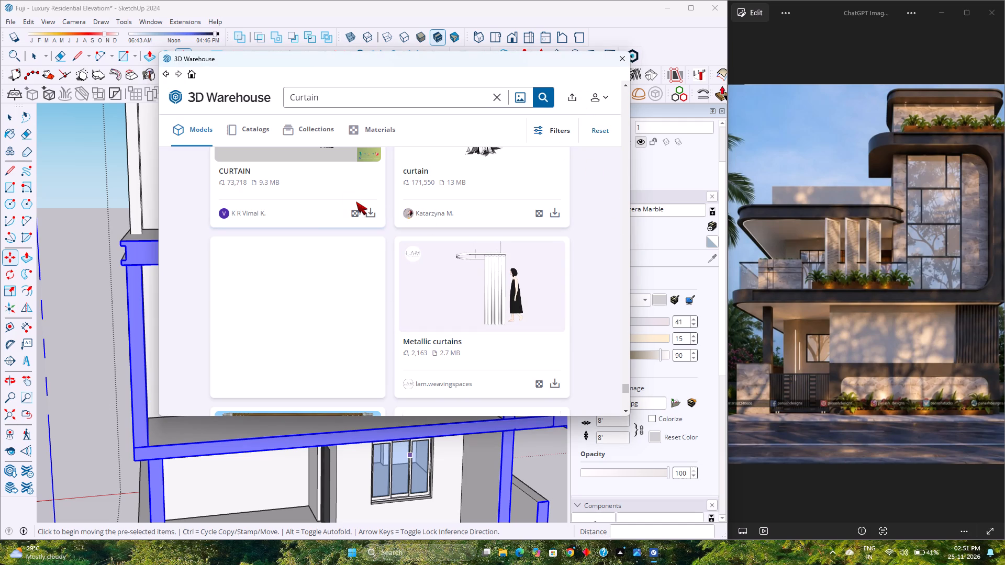
# Re-examine the Curtain results from the Metallic curtains back to the red DARIO eyelet curtains, looking for a suitable style.
pyautogui.scroll(-3, 378, 296)
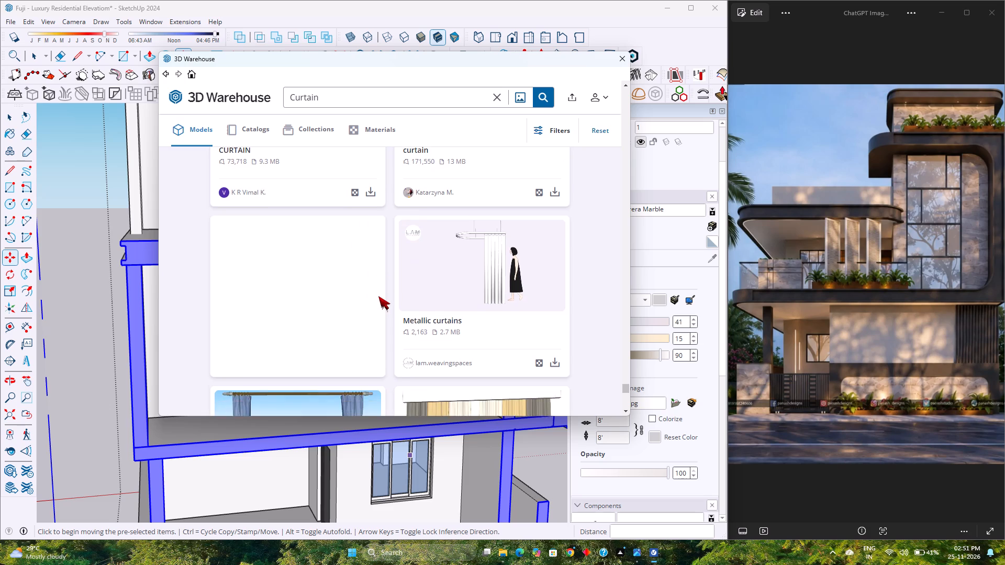
pyautogui.scroll(5, 378, 296)
pyautogui.scroll(-3, 378, 296)
pyautogui.scroll(3, 378, 296)
pyautogui.scroll(-4, 378, 296)
pyautogui.scroll(2, 378, 296)
pyautogui.scroll(-2, 378, 296)
pyautogui.scroll(2, 378, 296)
pyautogui.scroll(-3, 378, 296)
pyautogui.scroll(4, 378, 296)
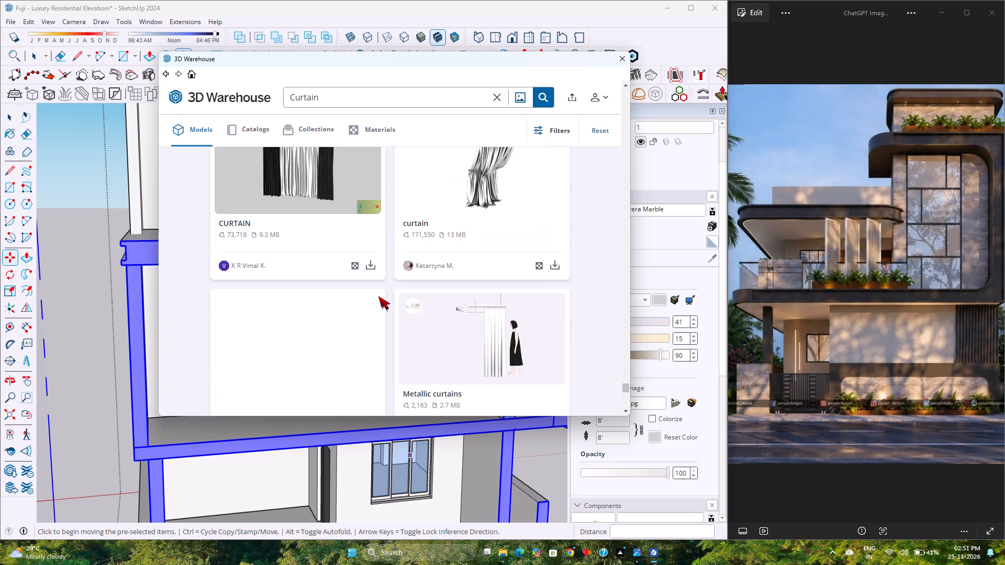
pyautogui.scroll(13, 378, 296)
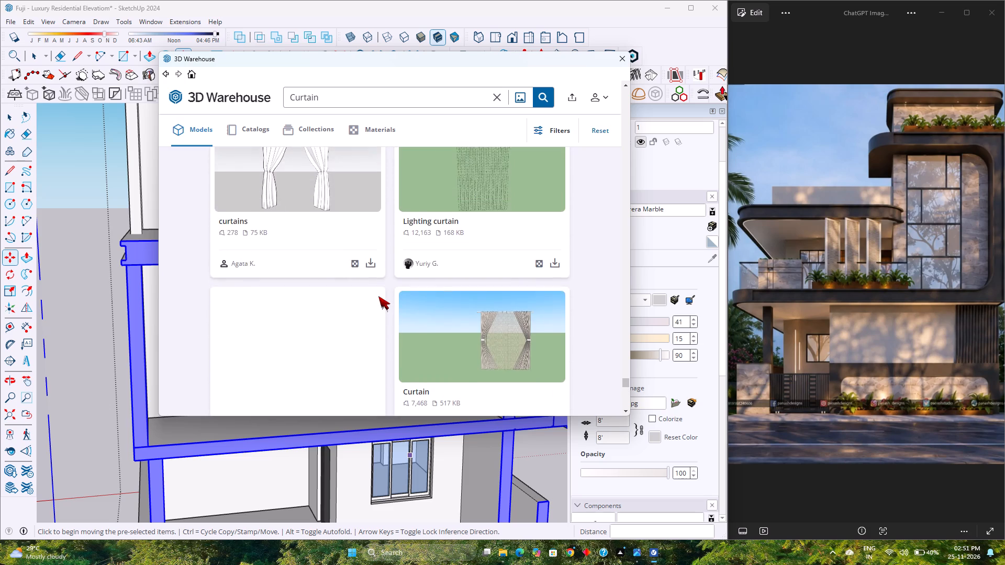
pyautogui.scroll(12, 378, 296)
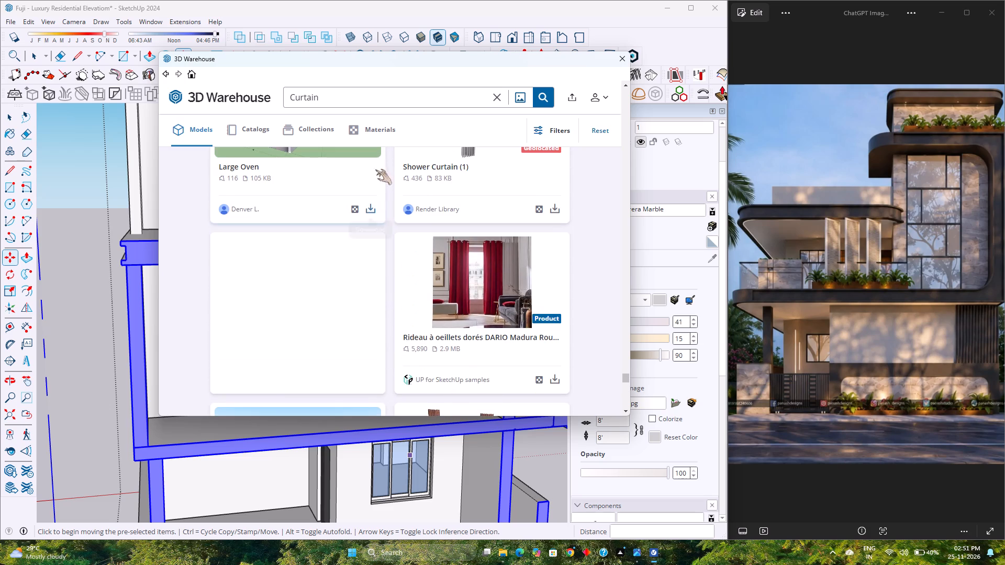
# Search the model library for CurtainS.
pyautogui.click(331, 93)
pyautogui.press('s')
pyautogui.press('Return')
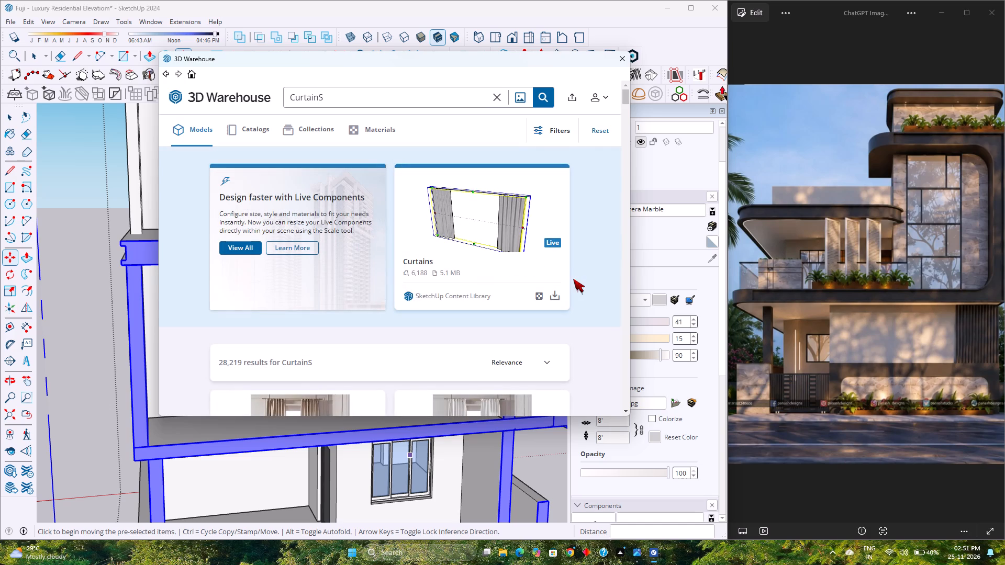
# Sort the CurtainS model results by Popularity.
pyautogui.scroll(-2, 577, 272)
pyautogui.scroll(-3, 461, 276)
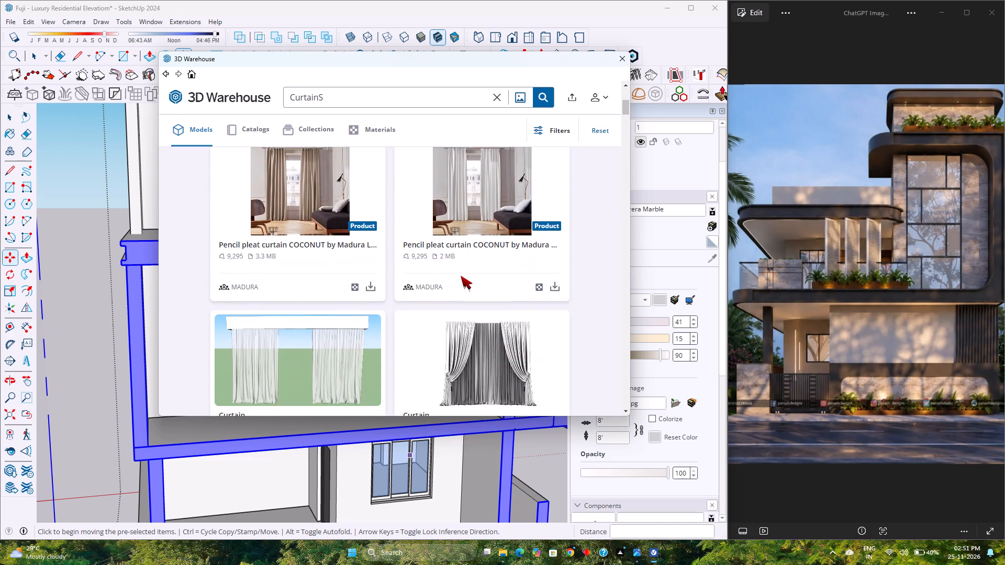
pyautogui.scroll(2, 461, 276)
pyautogui.click(537, 207)
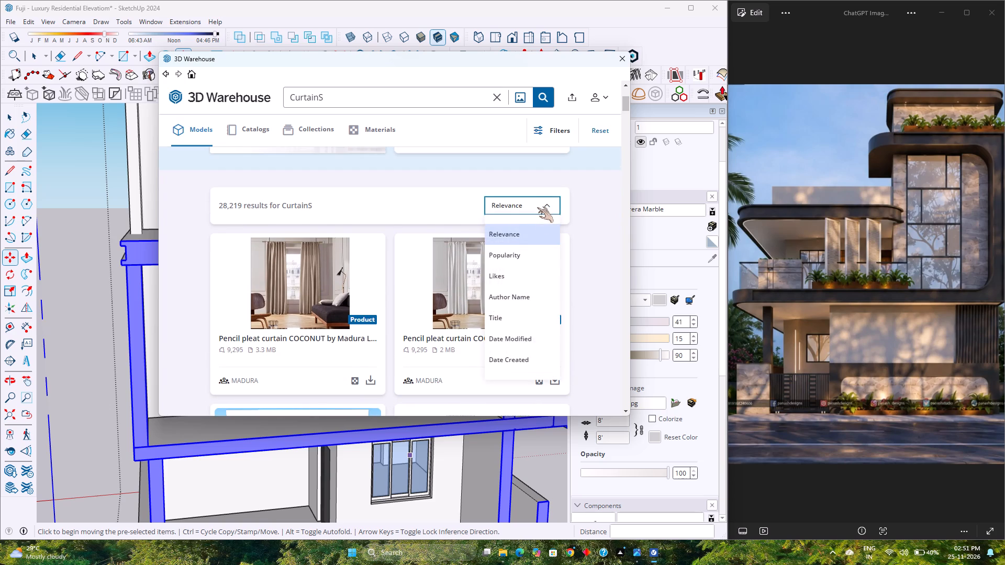
pyautogui.click(537, 254)
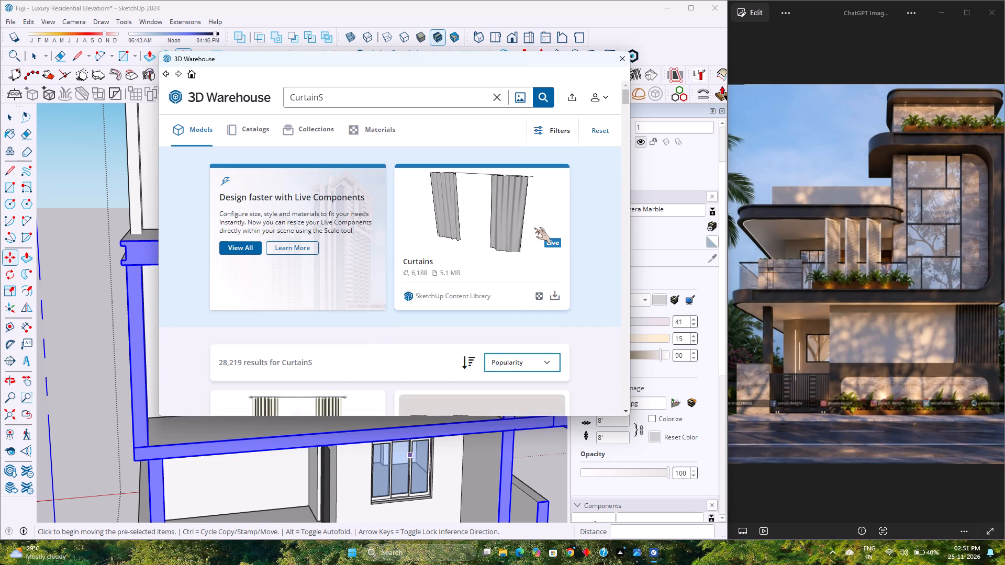
# Examine the most popular CurtainS results from Window curtains 2 to the Roman blind, comparing styles and file sizes.
pyautogui.scroll(-3, 534, 228)
pyautogui.scroll(-3, 446, 246)
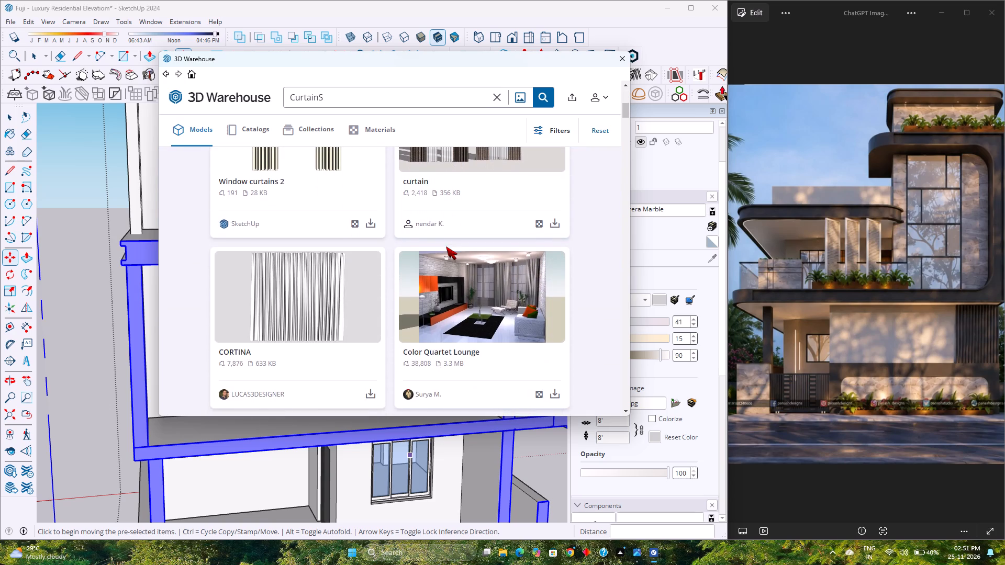
pyautogui.scroll(-8, 446, 246)
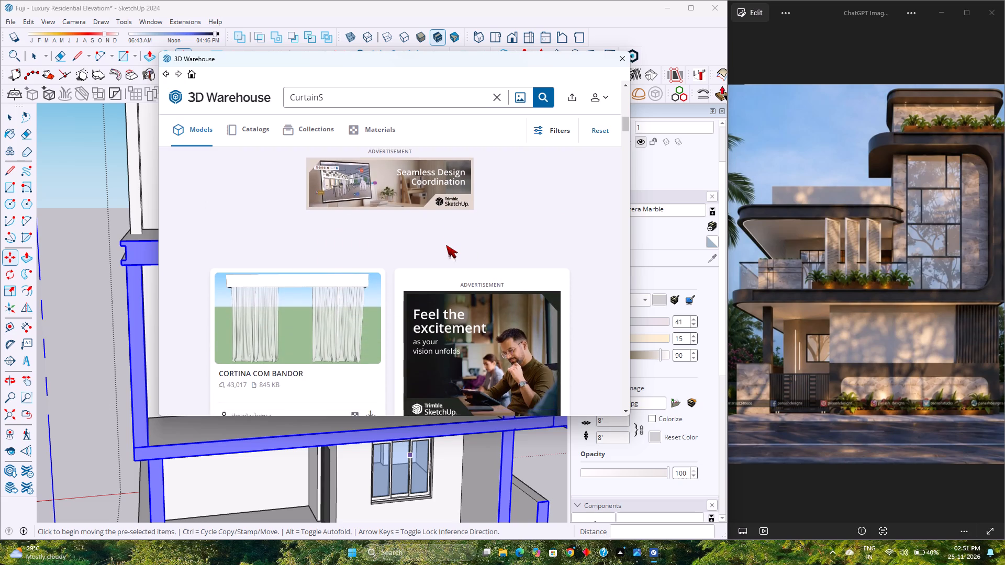
pyautogui.scroll(-11, 446, 245)
pyautogui.scroll(3, 446, 244)
pyautogui.rightClick(446, 244)
pyautogui.scroll(-2, 446, 244)
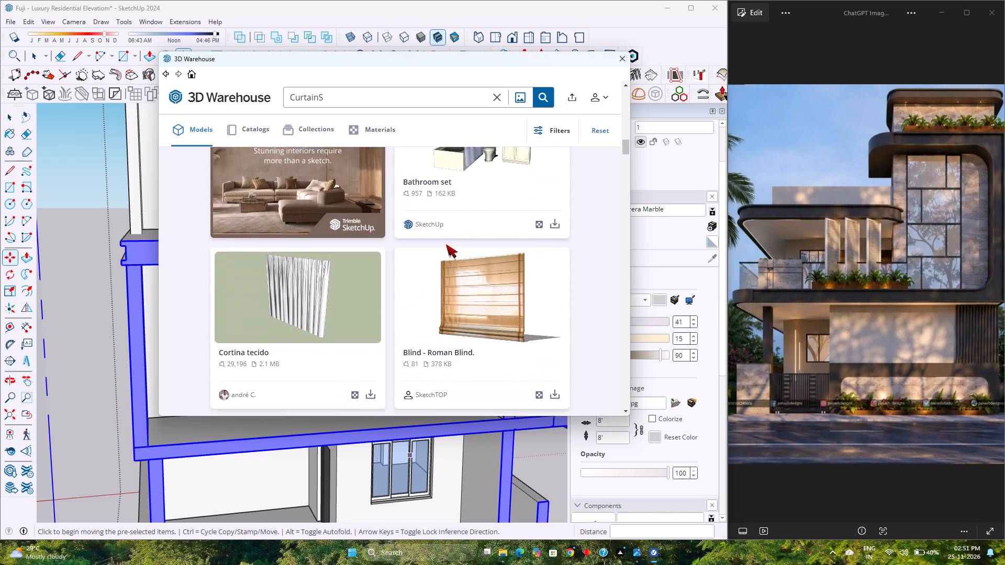
# Examine the remaining popular CurtainS results from the Roman blind to the beige curtain by MODEL DESIGNS, looking for a suitable lightweight style.
pyautogui.scroll(-1, 446, 244)
pyautogui.click(613, 242)
pyautogui.scroll(-4, 572, 243)
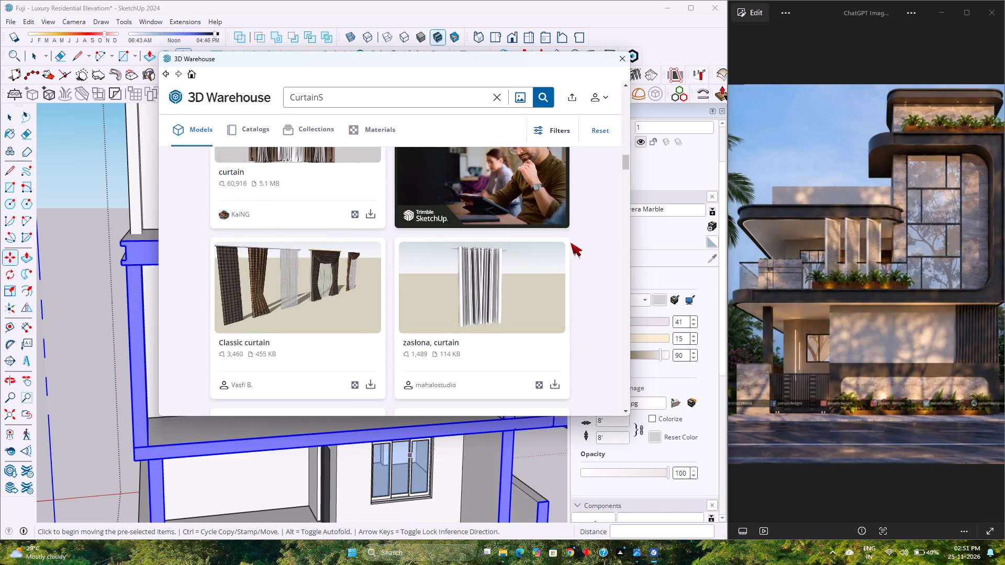
pyautogui.scroll(-8, 569, 242)
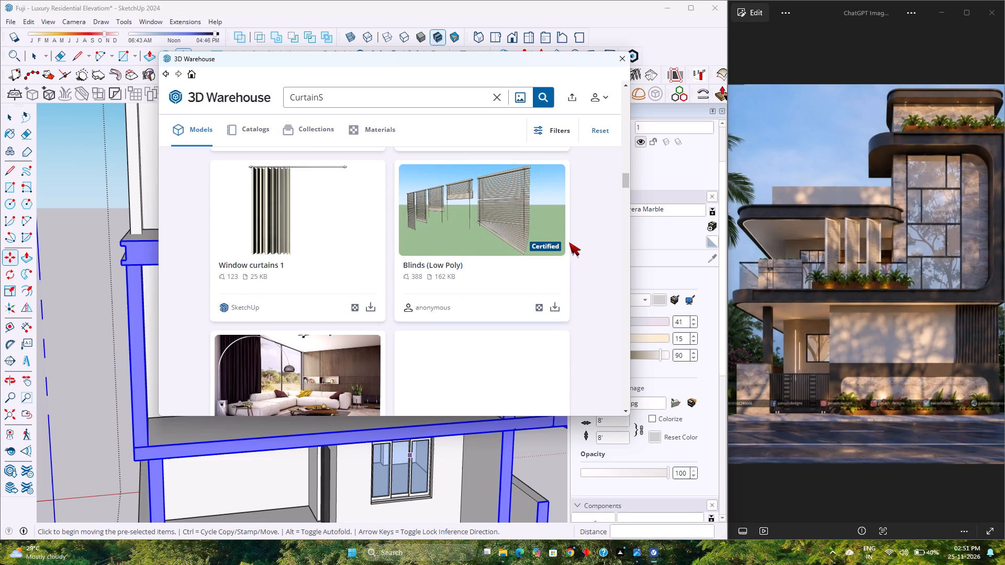
pyautogui.scroll(-7, 569, 242)
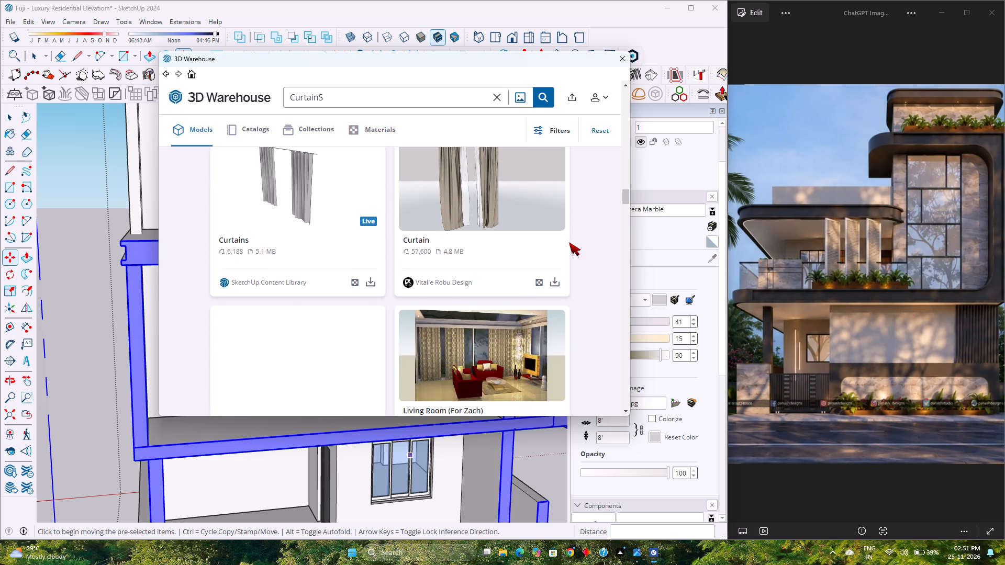
pyautogui.scroll(2, 569, 242)
pyautogui.scroll(-7, 569, 242)
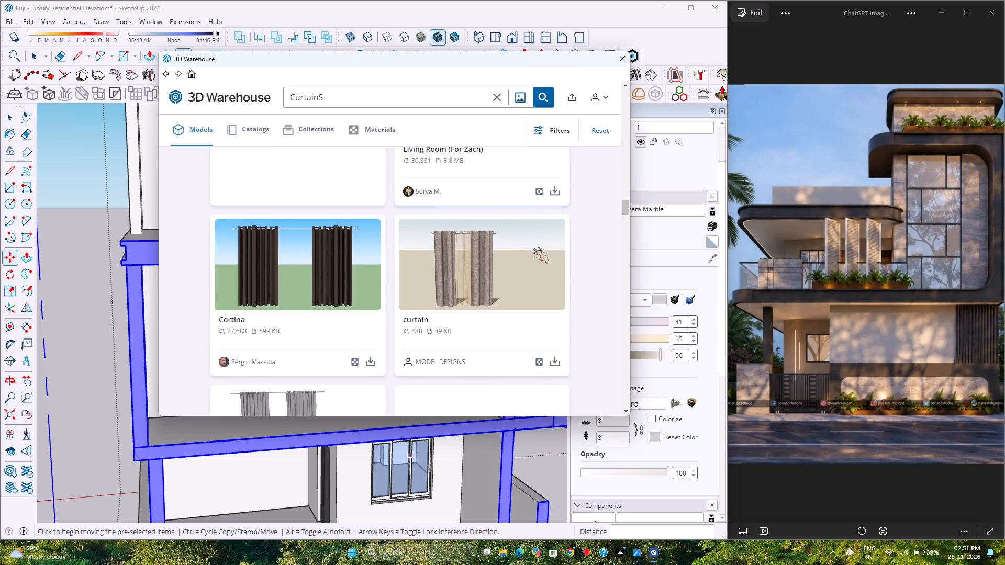
pyautogui.scroll(-1, 532, 248)
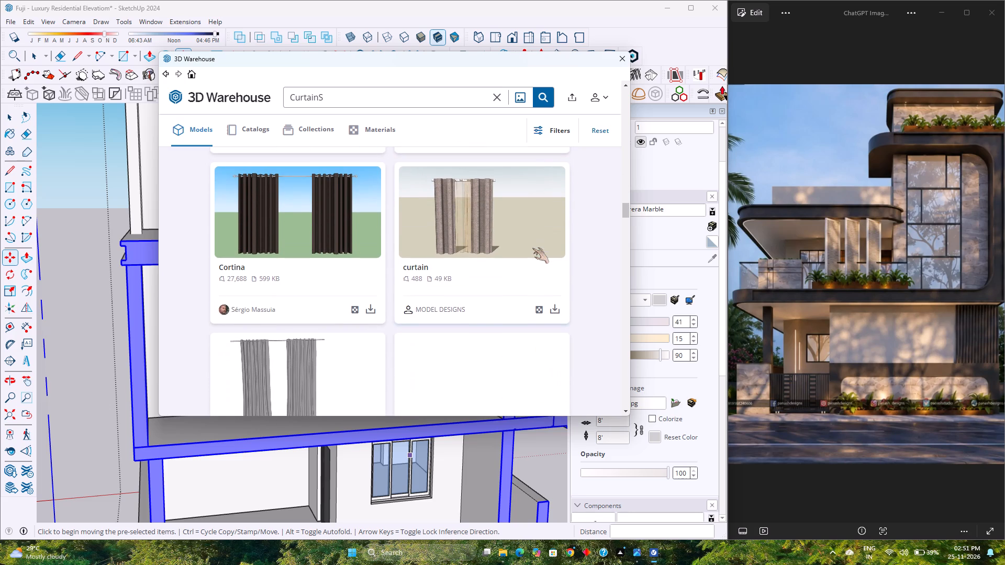
# Download the curtain by MODEL DESIGNS into the model and place it in front of the upper-floor sliding door.
pyautogui.click(560, 304)
pyautogui.click(349, 248)
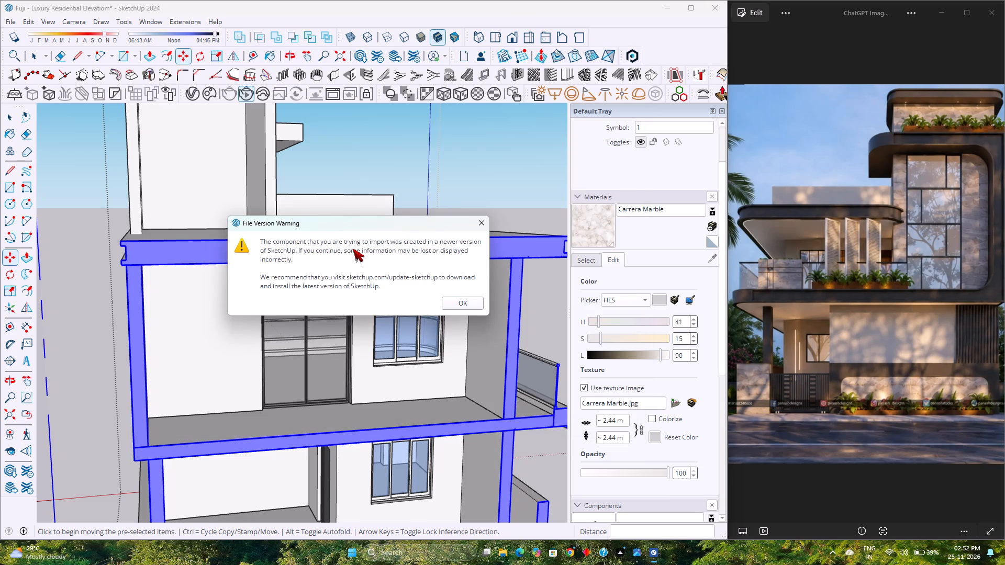
pyautogui.click(452, 311)
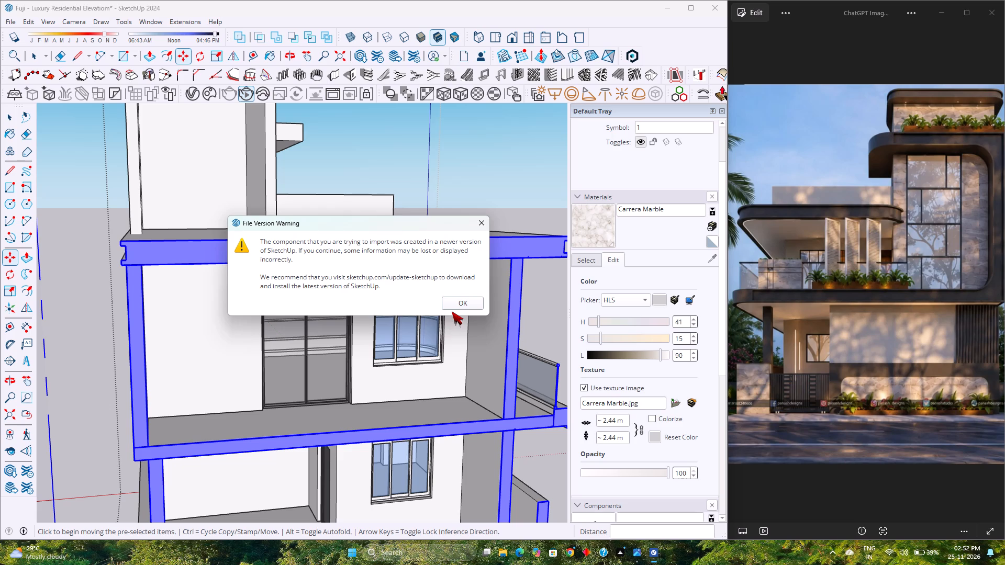
pyautogui.click(455, 306)
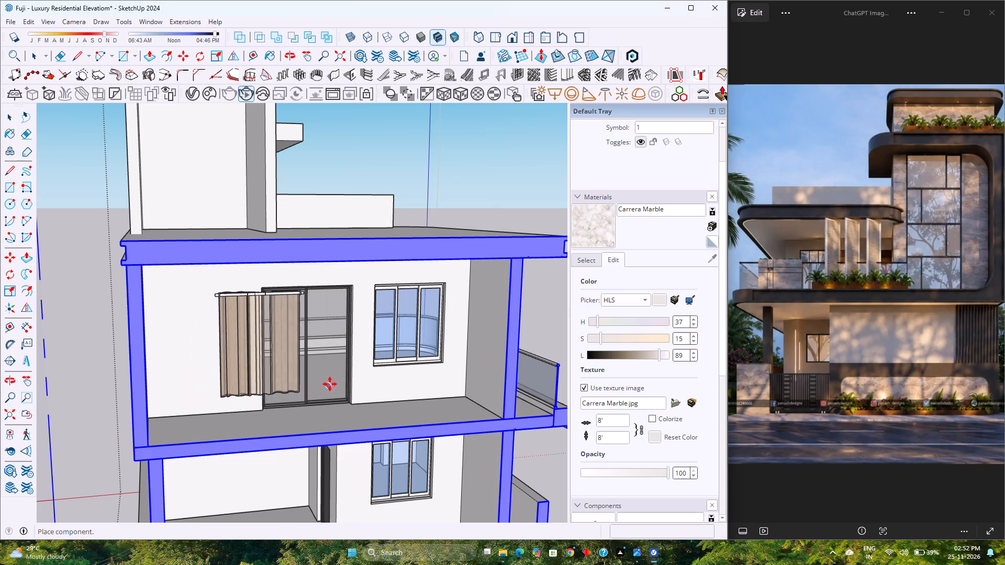
pyautogui.click(362, 368)
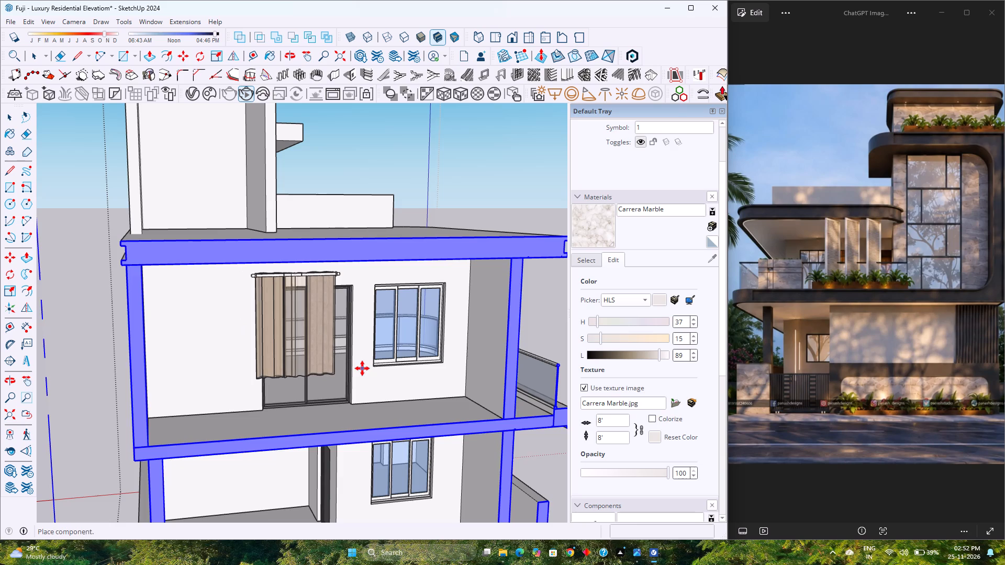
# Cut the curtain and paste it inside the upper-floor wall group, at the bottom corner of the sliding door.
pyautogui.scroll(4, 362, 380)
pyautogui.moveTo(359, 380); pyautogui.dragTo(308, 369, button='middle')
pyautogui.middleClick(308, 369)
pyautogui.scroll(-7, 308, 369)
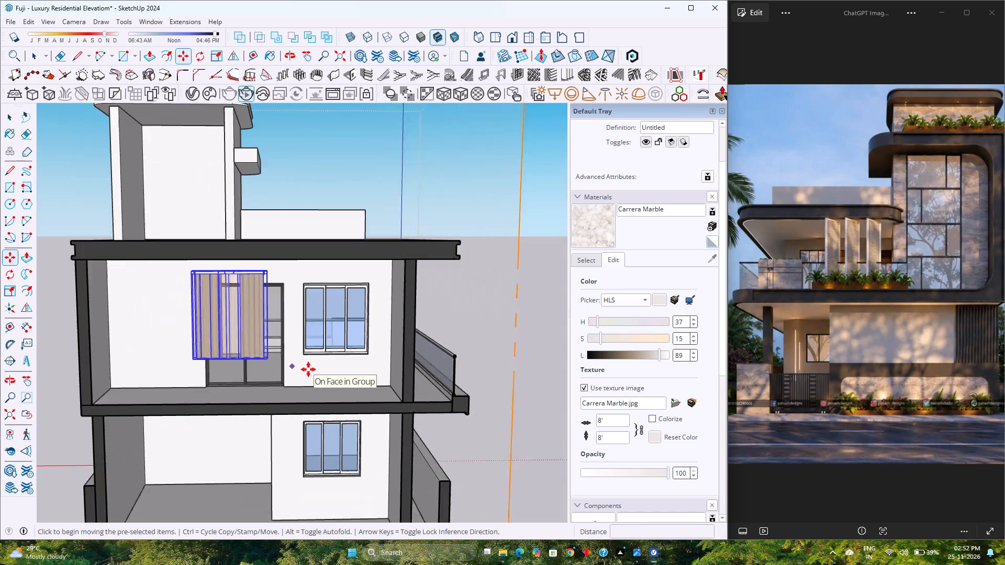
pyautogui.scroll(-4, 308, 369)
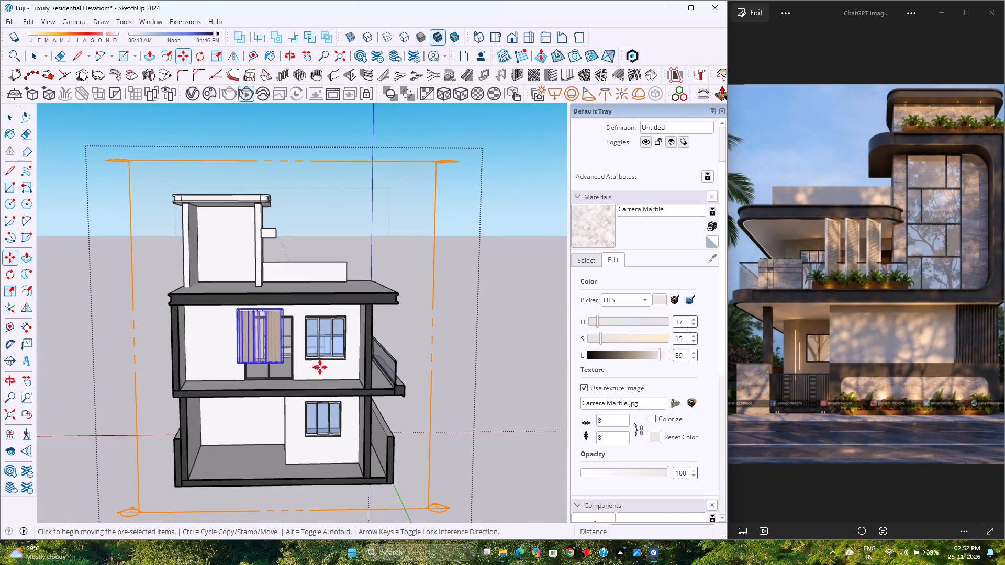
pyautogui.hotkey('ctrl', 'x')
pyautogui.press('space')
pyautogui.doubleClick(320, 367)
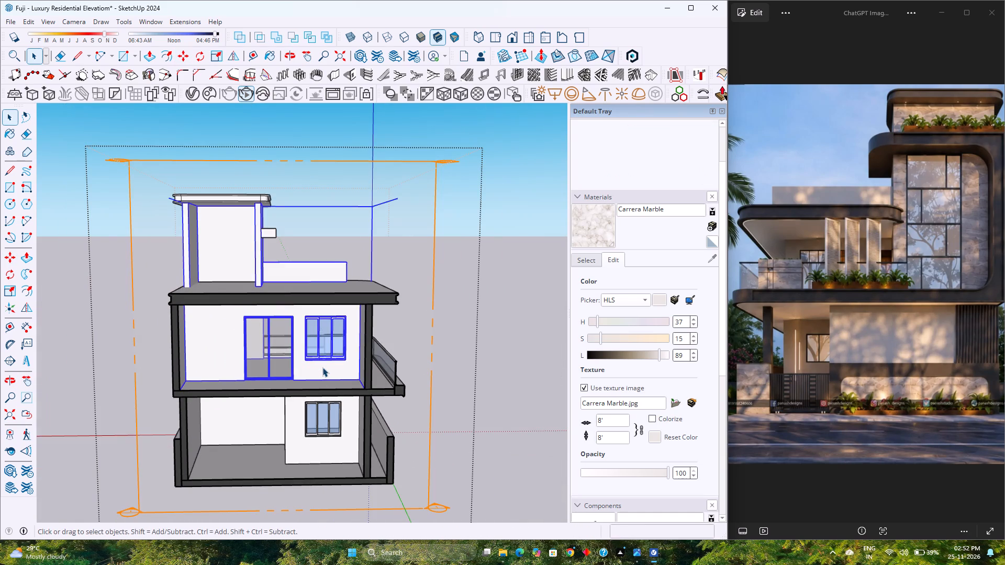
pyautogui.scroll(2, 322, 367)
pyautogui.doubleClick(320, 374)
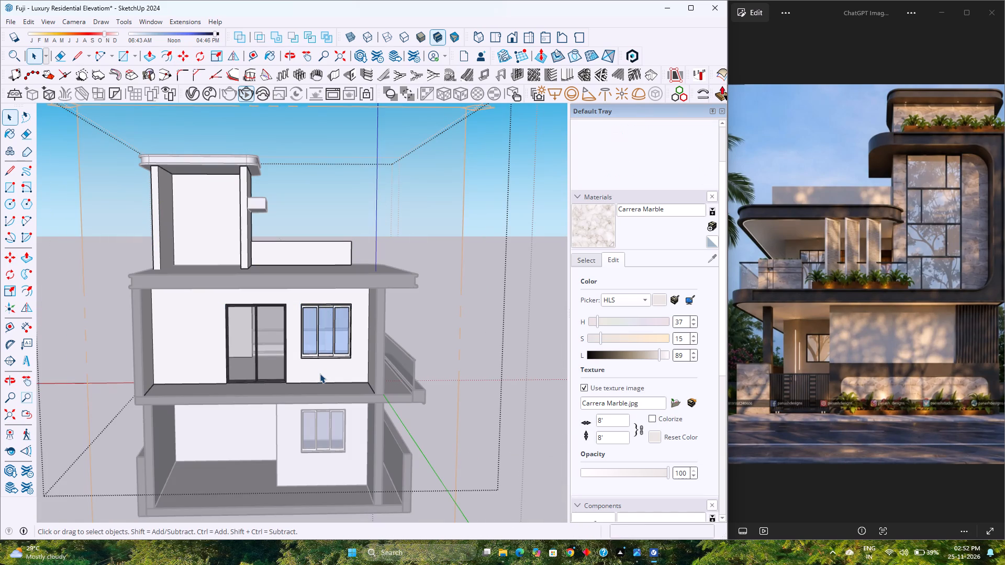
pyautogui.click(320, 374)
pyautogui.hotkey('ctrl', 'v')
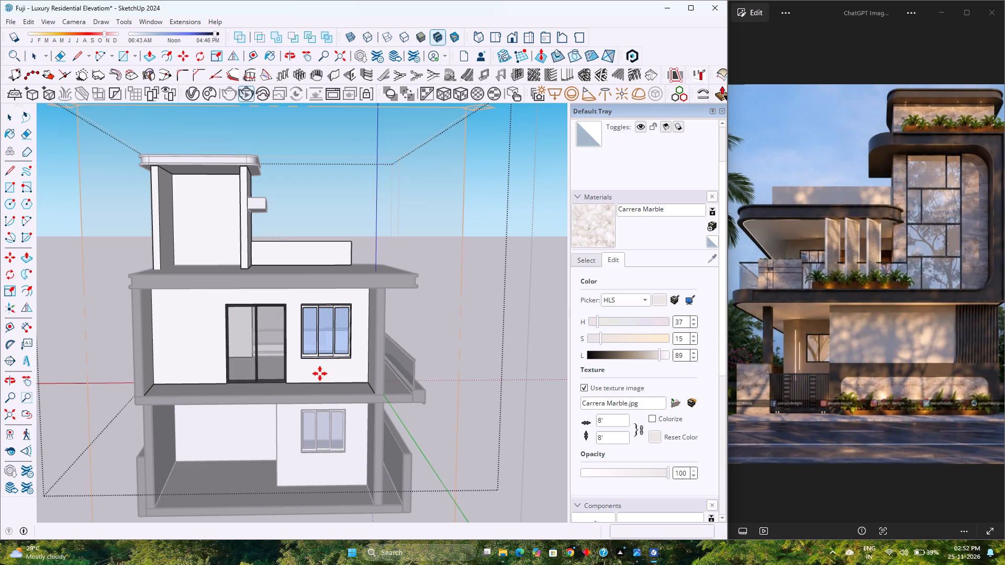
pyautogui.click(291, 383)
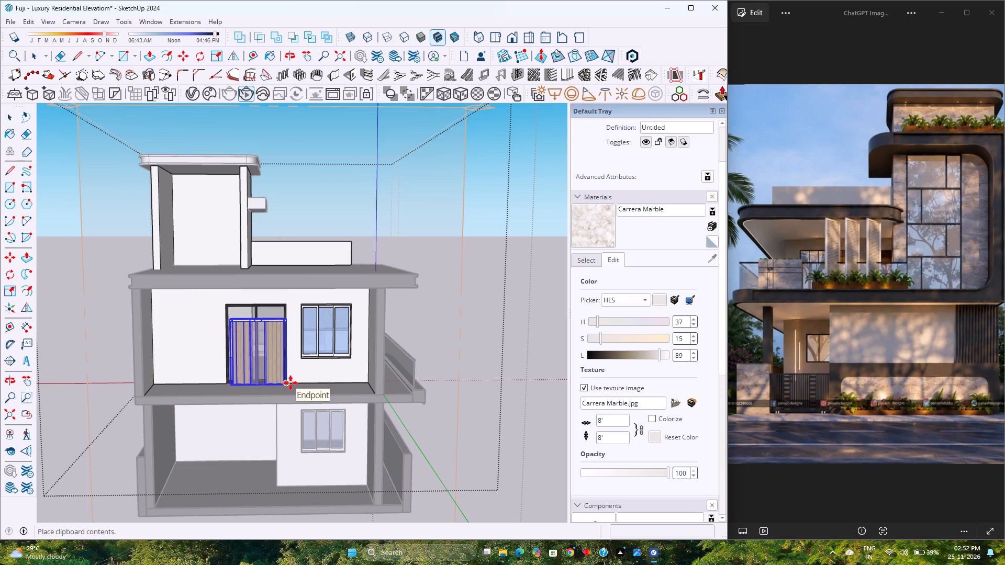
# Scale the curtain's height by about 1.31 so it rises above the sliding door's frame.
pyautogui.scroll(4, 311, 337)
pyautogui.press('s')
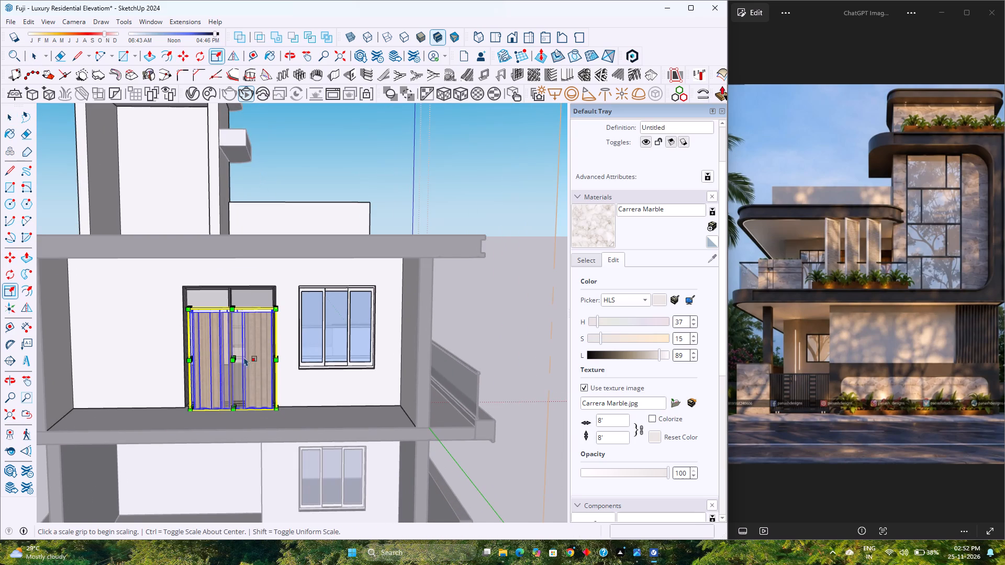
pyautogui.scroll(8, 220, 291)
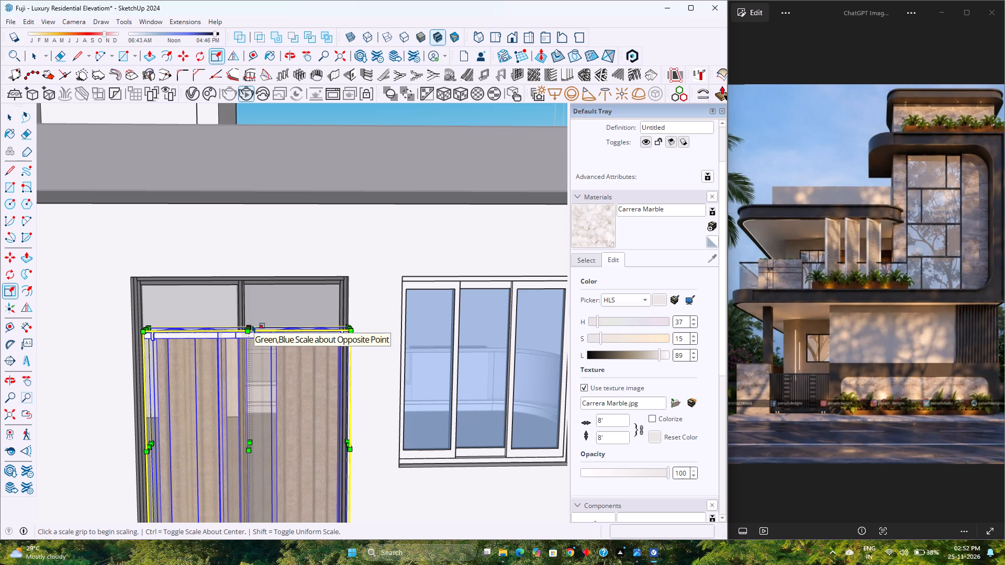
pyautogui.click(253, 325)
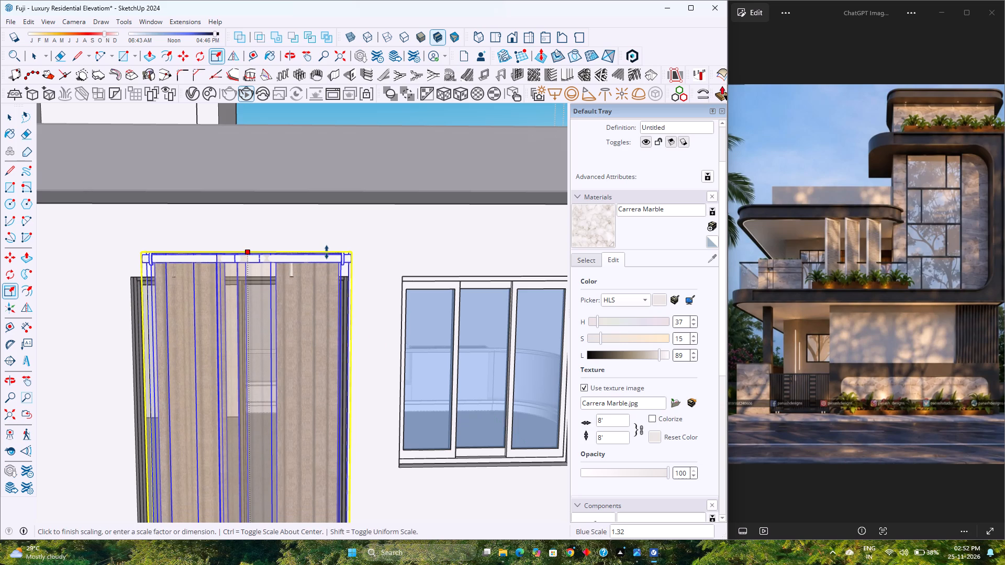
pyautogui.click(330, 254)
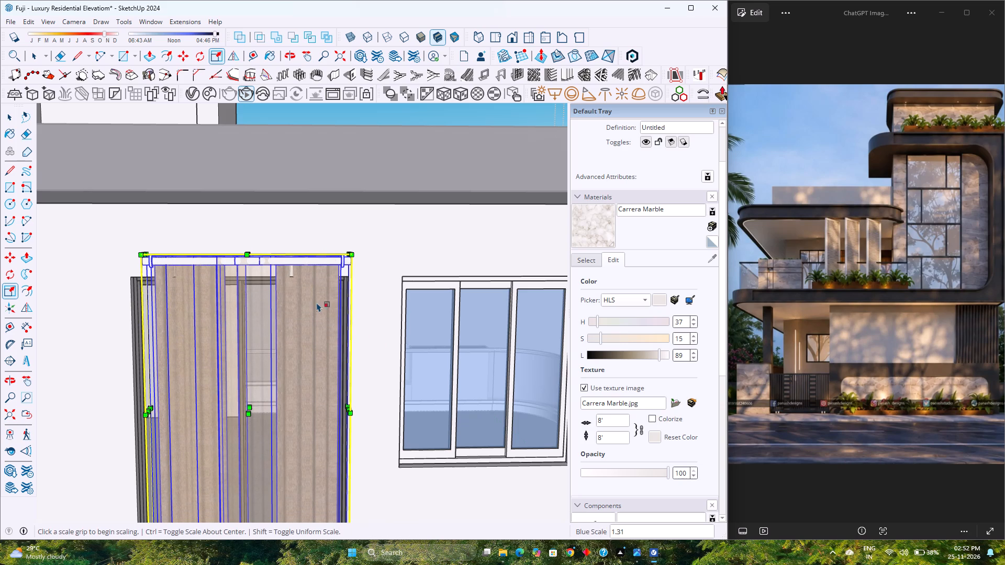
# Stretch the curtain's width slightly past the sliding door's frame on the side nearest the window.
pyautogui.scroll(2, 348, 408)
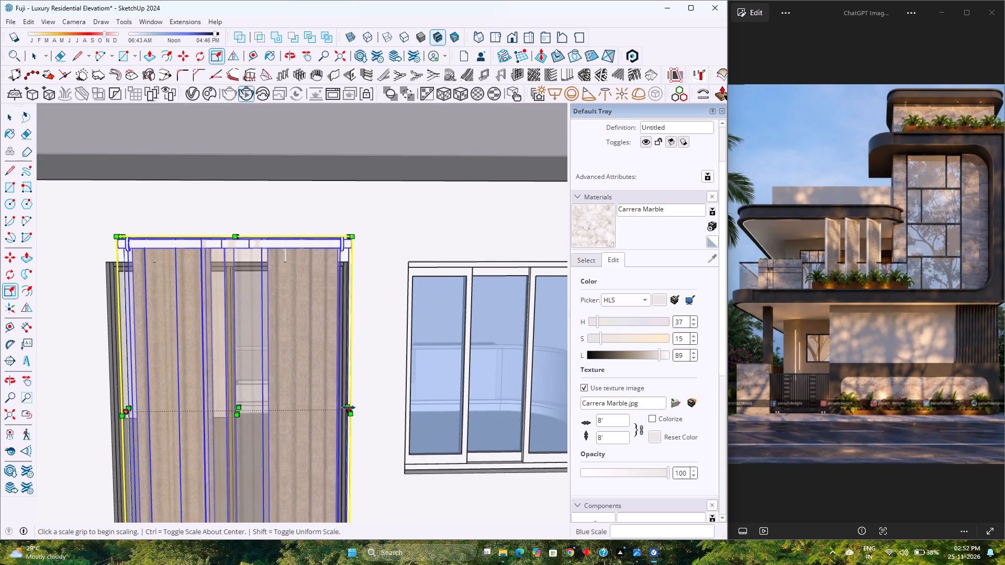
pyautogui.scroll(6, 349, 408)
pyautogui.click(349, 408)
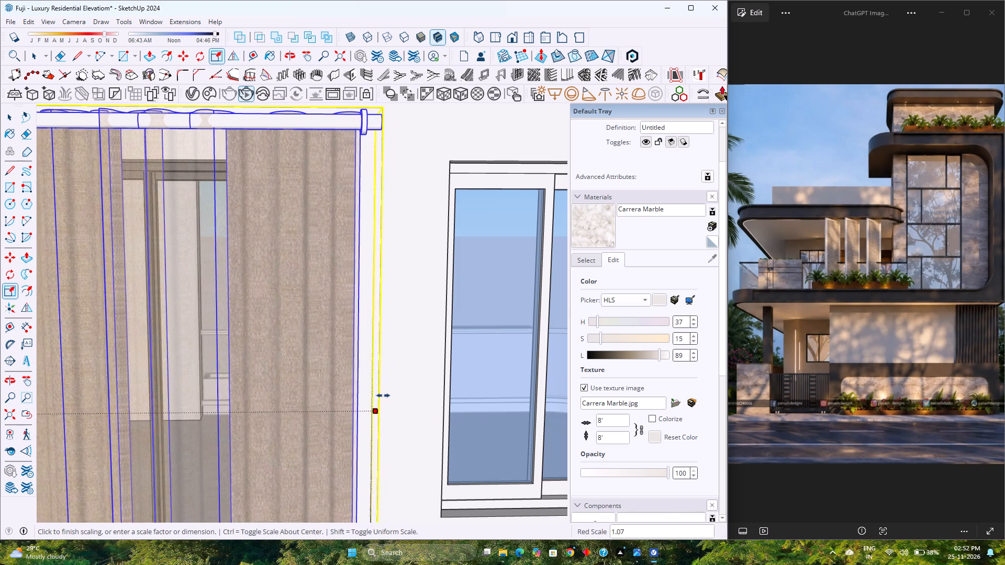
pyautogui.click(390, 391)
# Scale the curtain's width by about 1.17 on the side away from the window, covering the door frame, and deselect it.
pyautogui.scroll(-8, 392, 382)
pyautogui.moveTo(272, 408); pyautogui.dragTo(280, 408, button='middle')
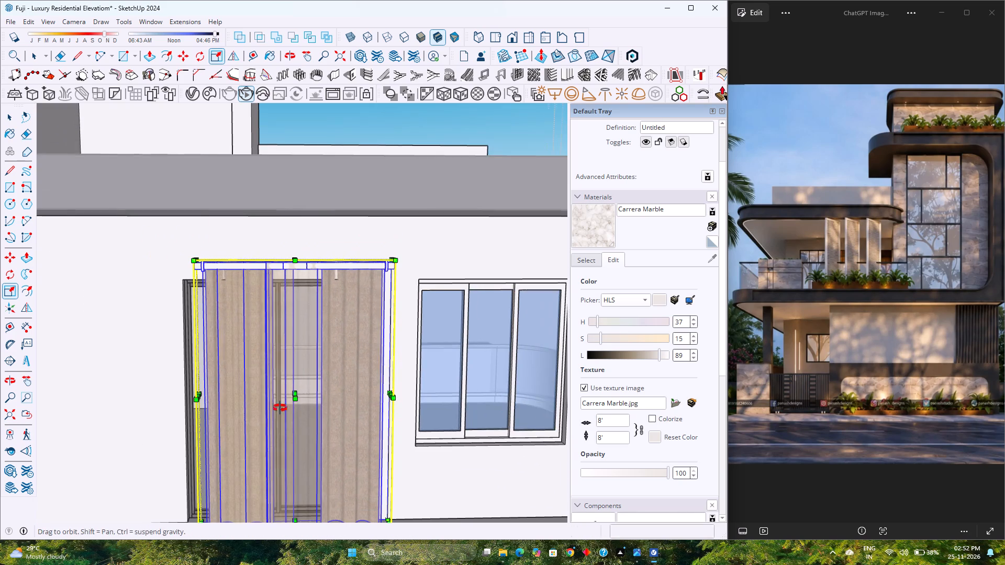
pyautogui.moveTo(280, 408); pyautogui.dragTo(381, 396, button='middle')
pyautogui.middleClick(382, 396)
pyautogui.scroll(3, 151, 434)
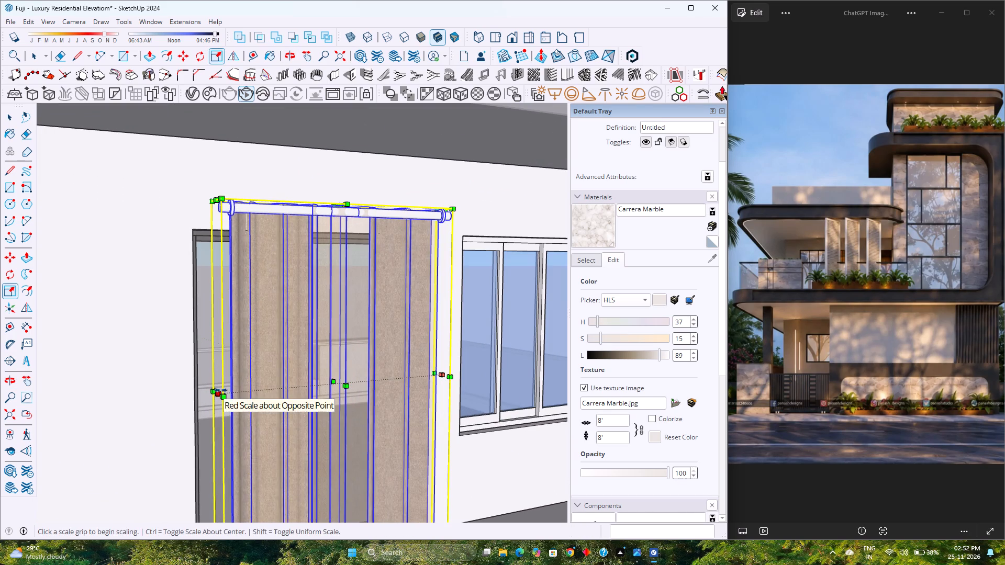
pyautogui.click(221, 390)
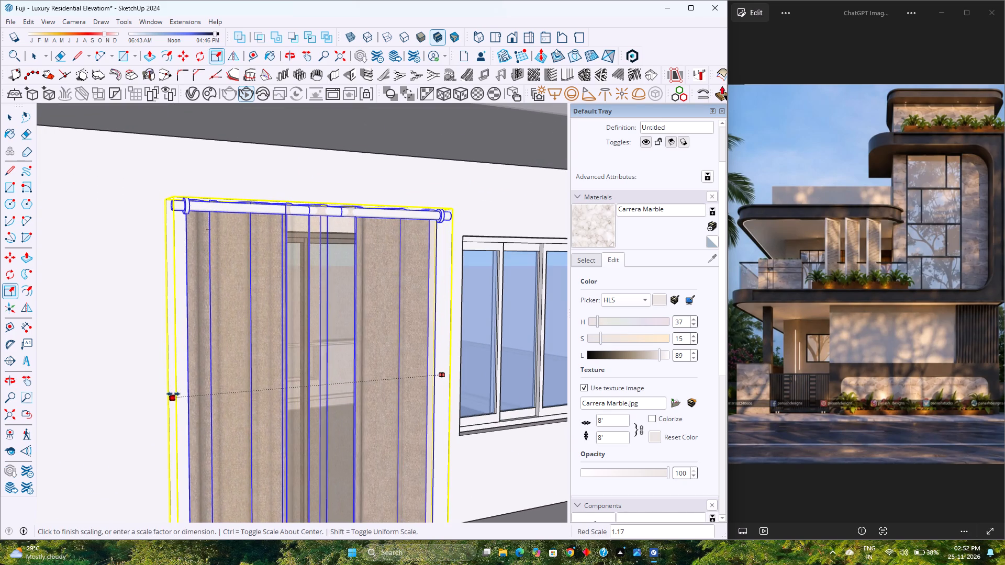
pyautogui.click(173, 394)
pyautogui.scroll(-7, 236, 347)
pyautogui.moveTo(268, 373); pyautogui.dragTo(208, 378, button='middle')
pyautogui.middleClick(208, 378)
pyautogui.middleClick(208, 378)
pyautogui.scroll(-7, 227, 365)
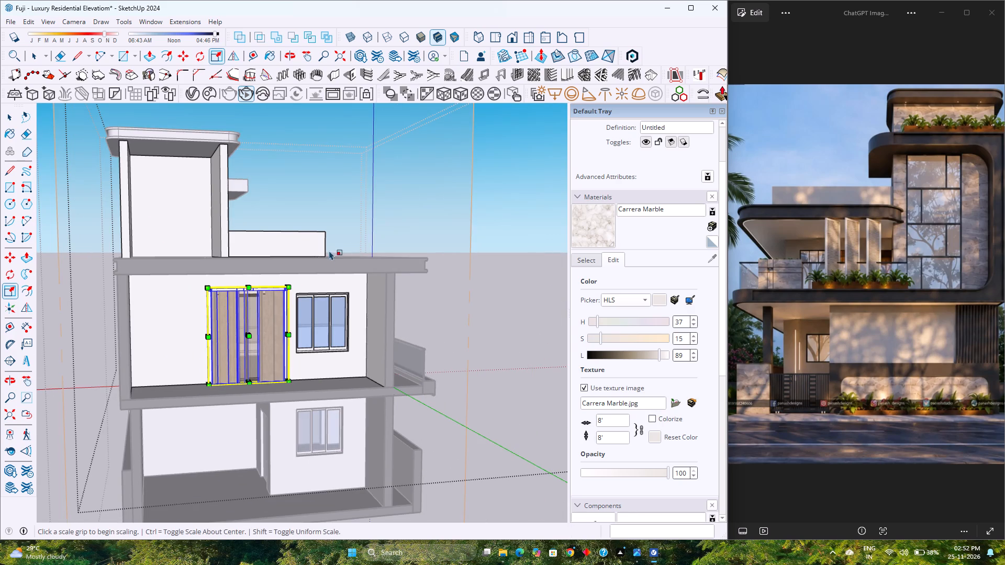
pyautogui.press('space')
pyautogui.click(401, 195)
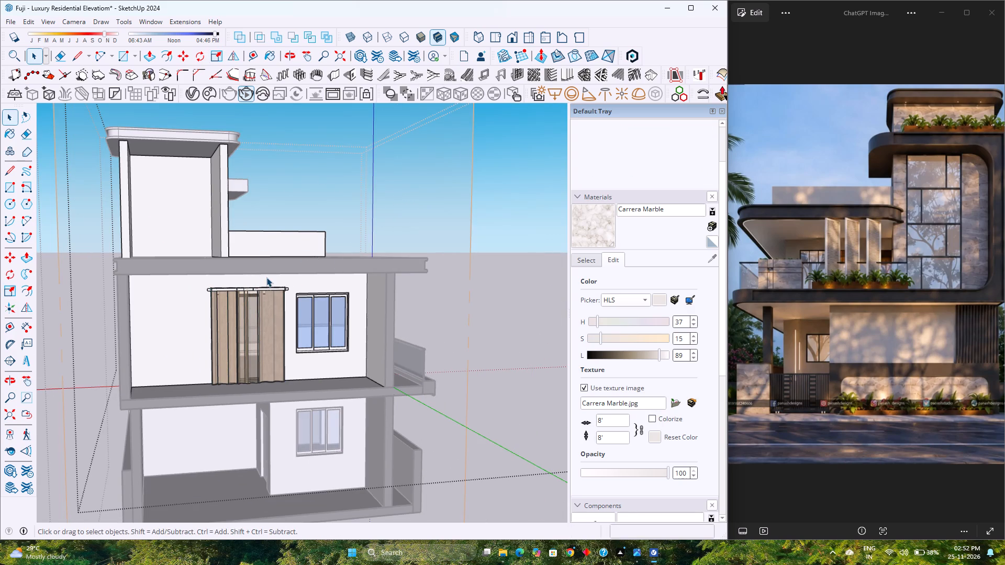
# Open 3D Warehouse, dismiss the promotion, and browse the CurtainS model results for another curtain suited to the remaining openings.
pyautogui.click(154, 17)
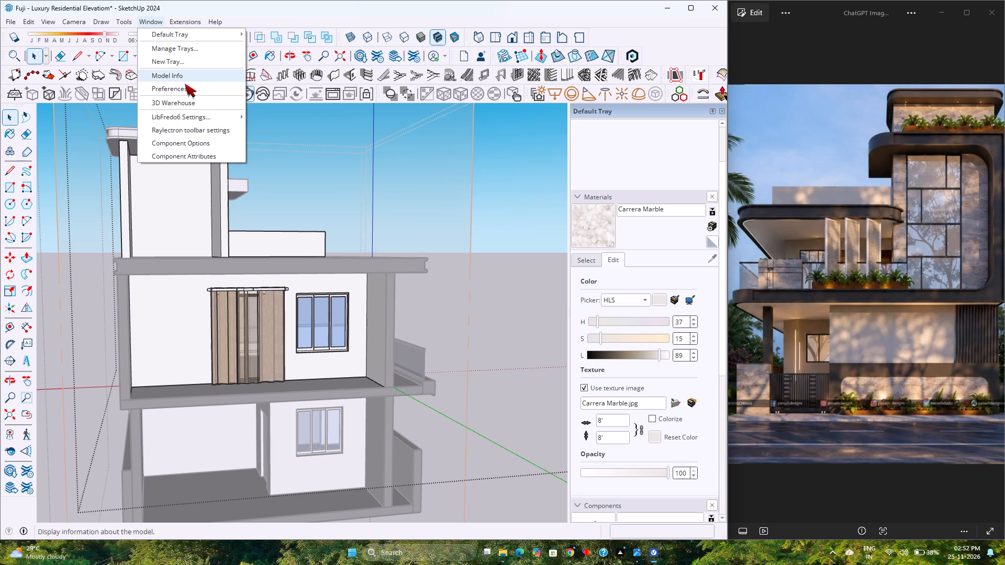
pyautogui.click(198, 102)
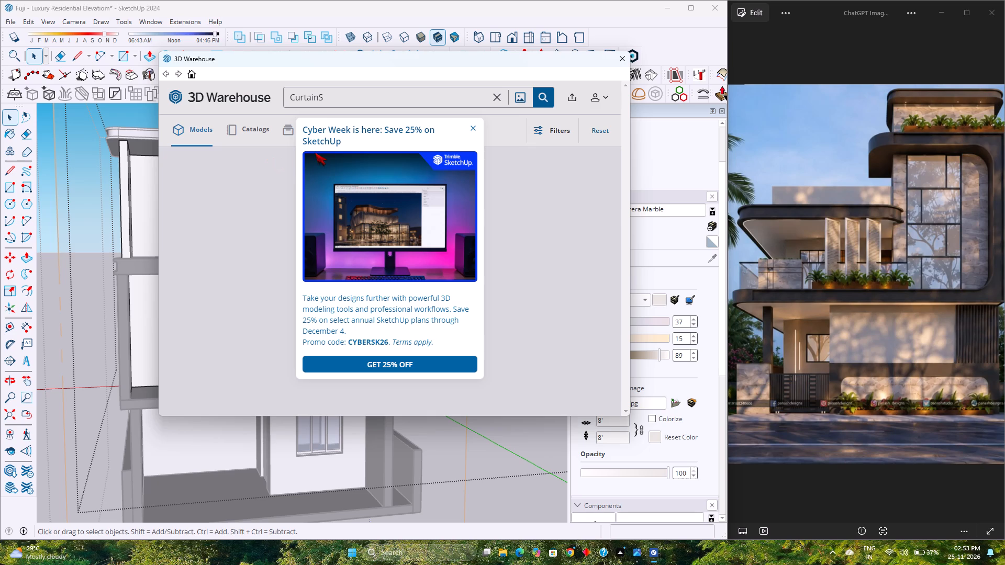
pyautogui.click(471, 125)
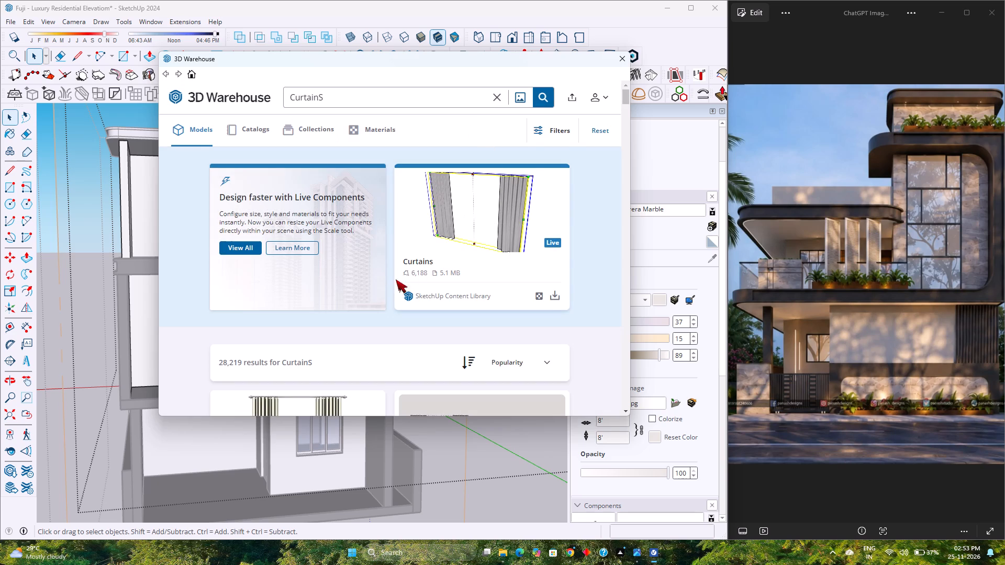
pyautogui.scroll(-7, 367, 304)
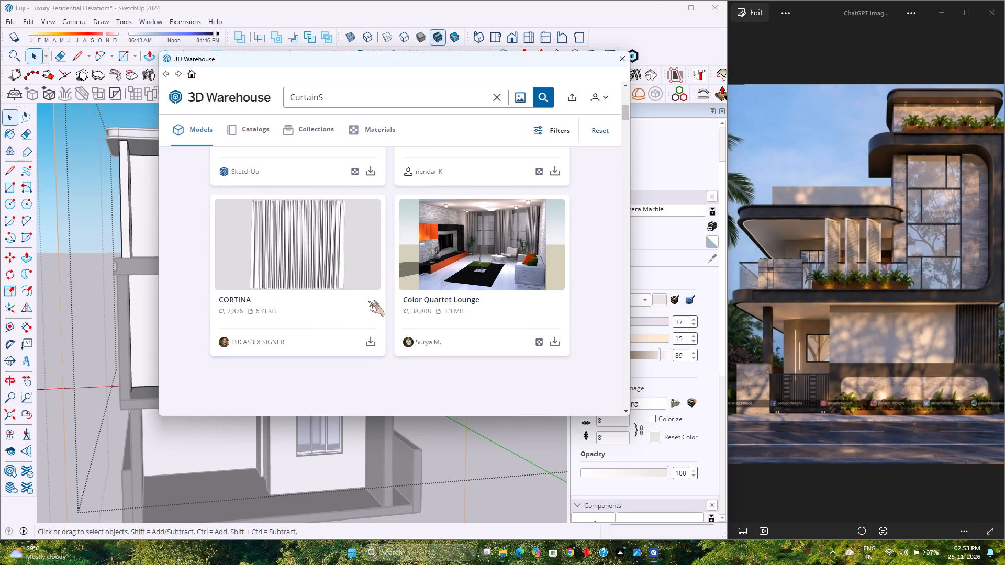
pyautogui.scroll(-9, 368, 301)
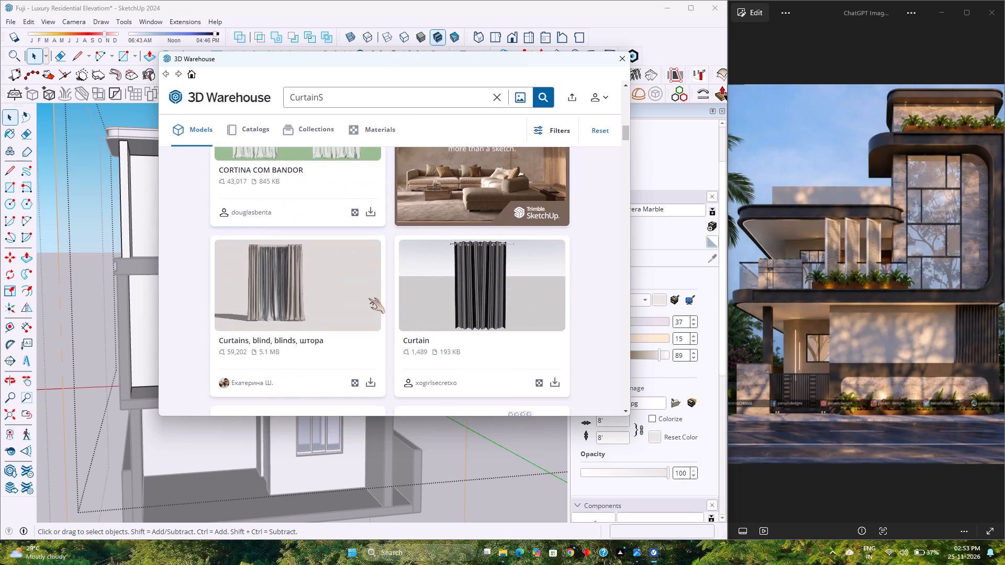
pyautogui.scroll(-9, 368, 298)
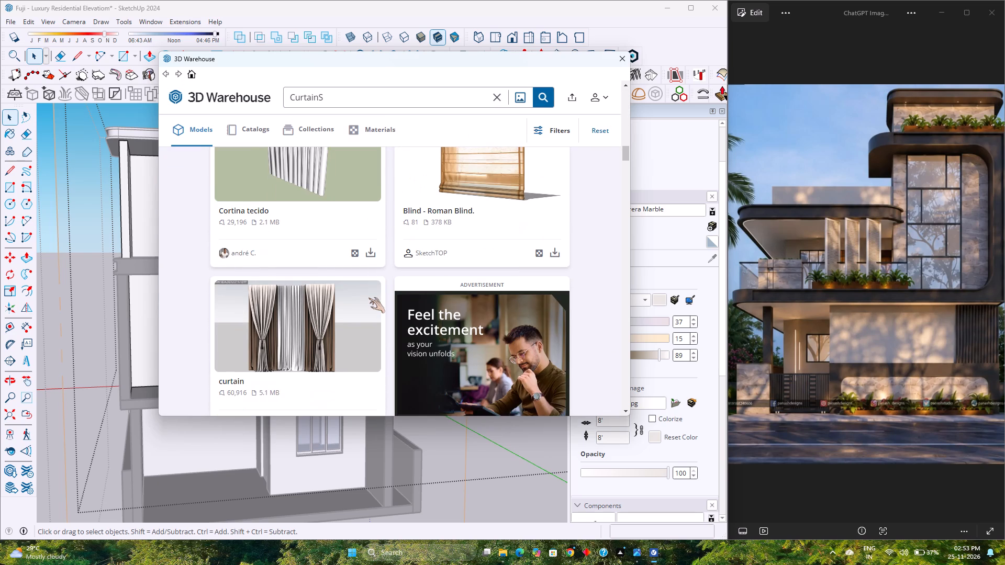
pyautogui.scroll(-6, 368, 297)
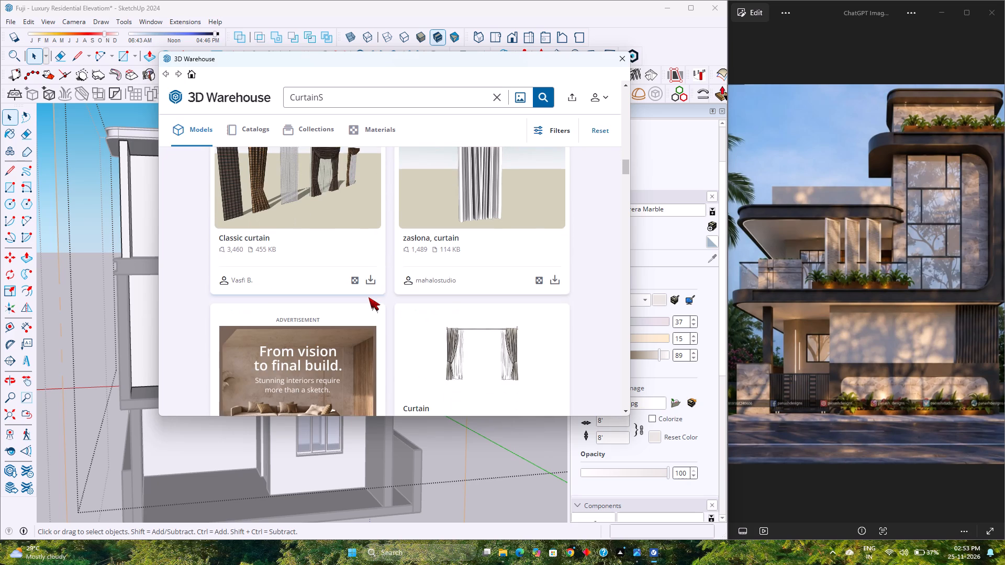
pyautogui.scroll(-2, 368, 297)
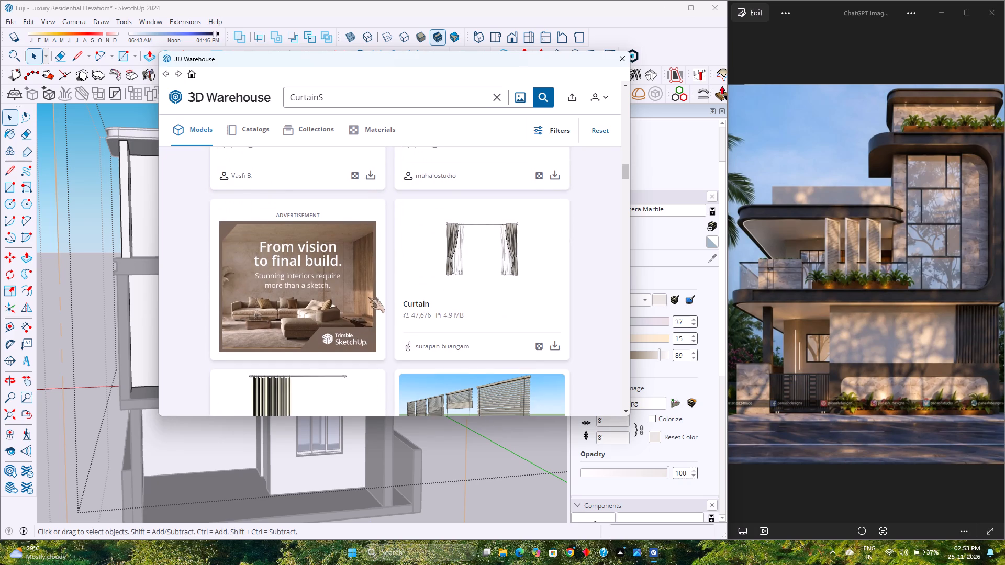
pyautogui.scroll(-8, 368, 297)
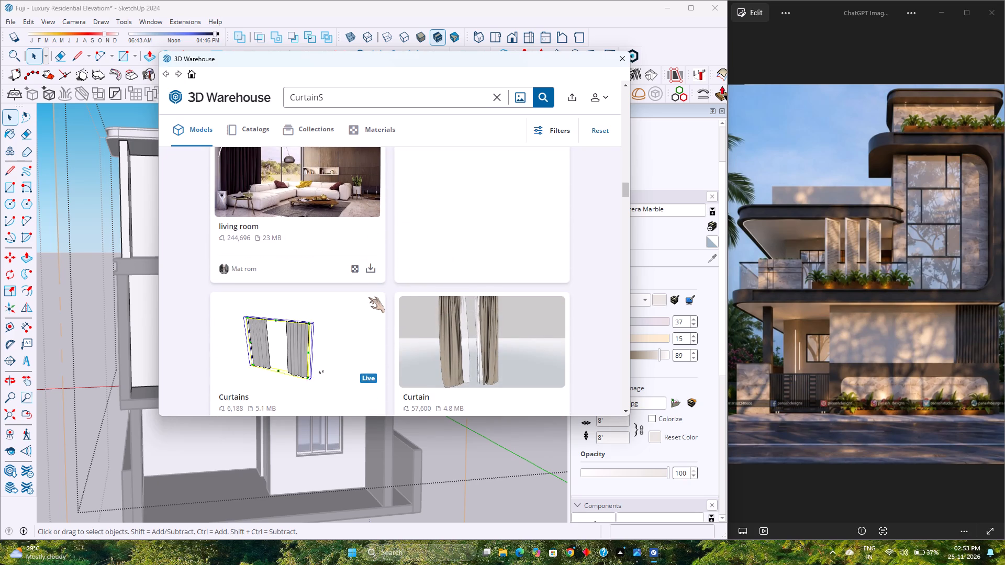
pyautogui.scroll(-6, 368, 297)
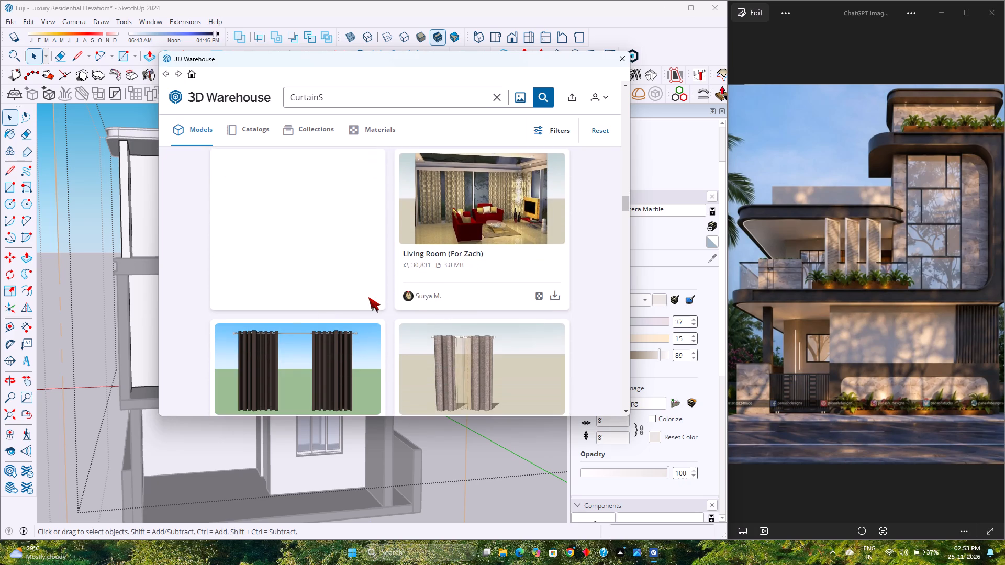
pyautogui.scroll(-7, 368, 297)
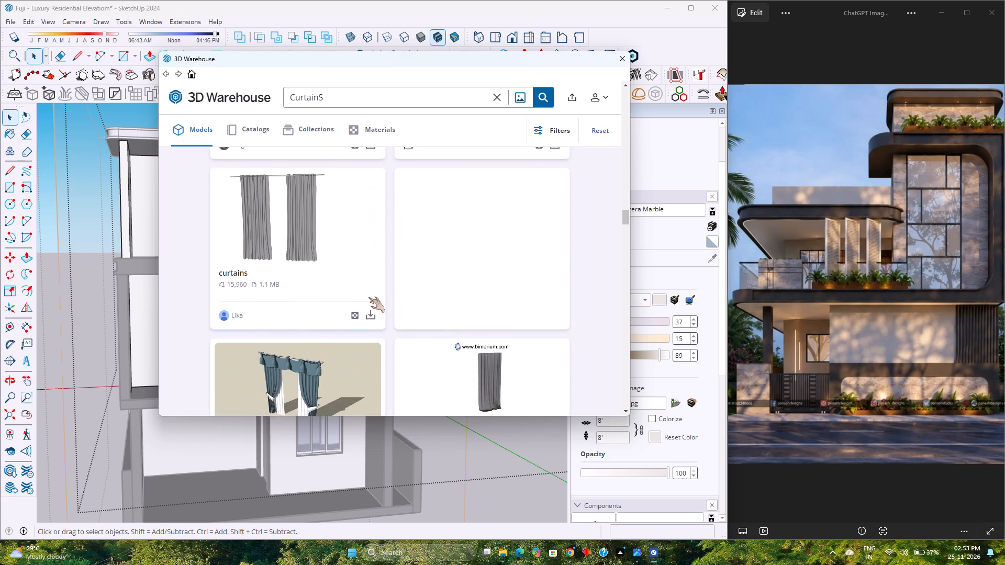
pyautogui.scroll(-4, 368, 297)
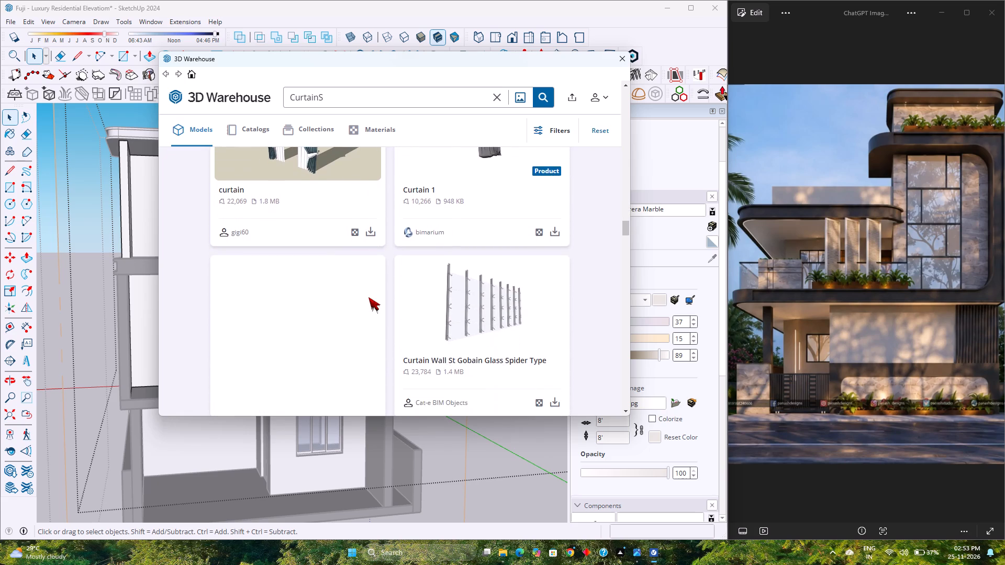
pyautogui.scroll(-3, 368, 297)
pyautogui.scroll(1, 368, 297)
pyautogui.scroll(-5, 368, 297)
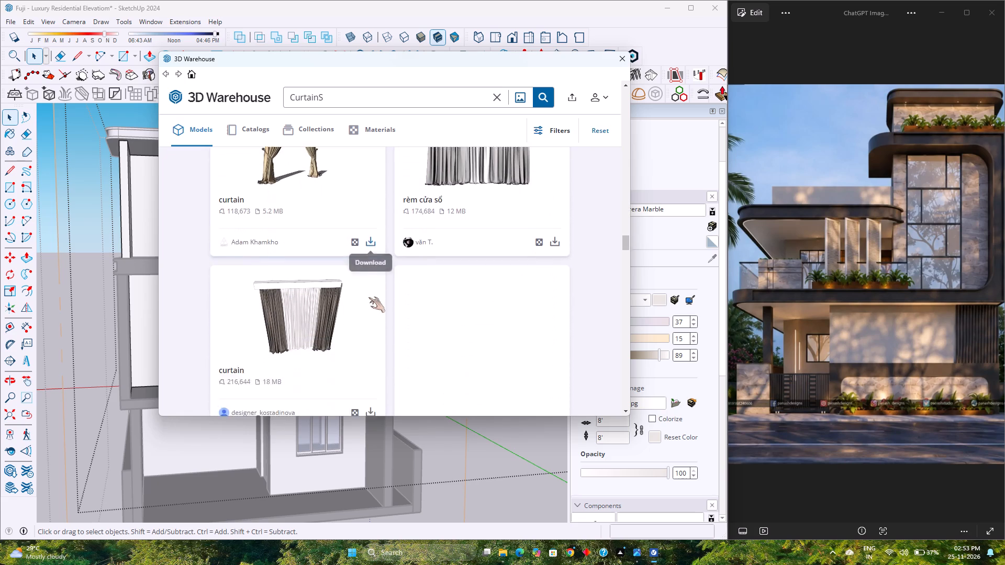
pyautogui.scroll(-5, 368, 297)
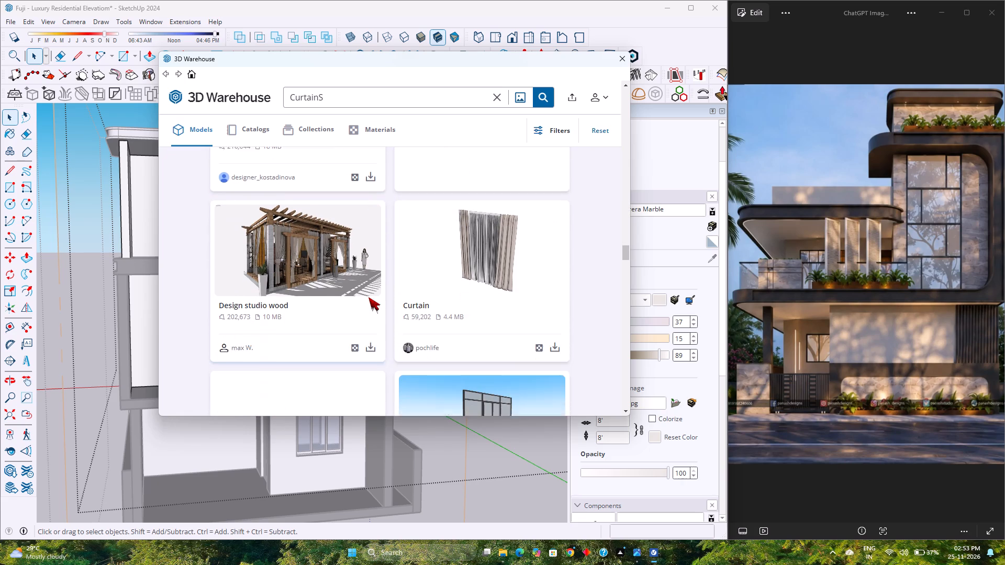
pyautogui.scroll(-1, 368, 297)
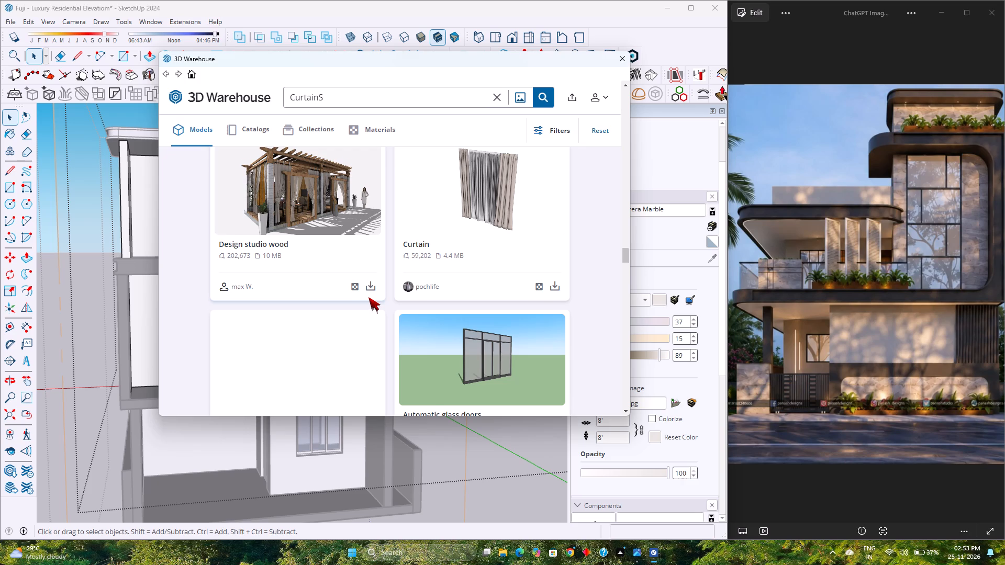
pyautogui.scroll(-4, 368, 297)
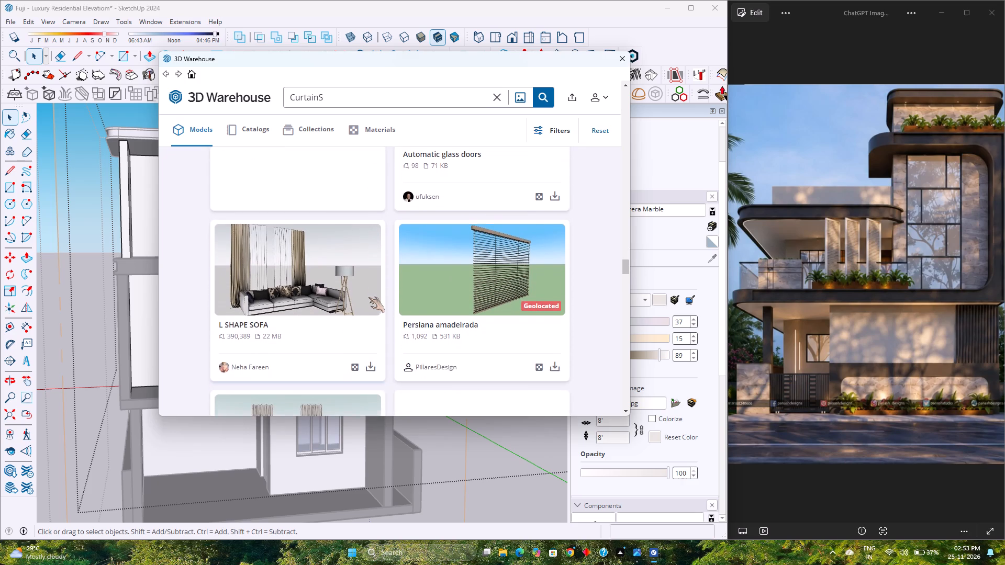
pyautogui.scroll(-2, 368, 297)
pyautogui.scroll(2, 368, 297)
pyautogui.scroll(-2, 368, 297)
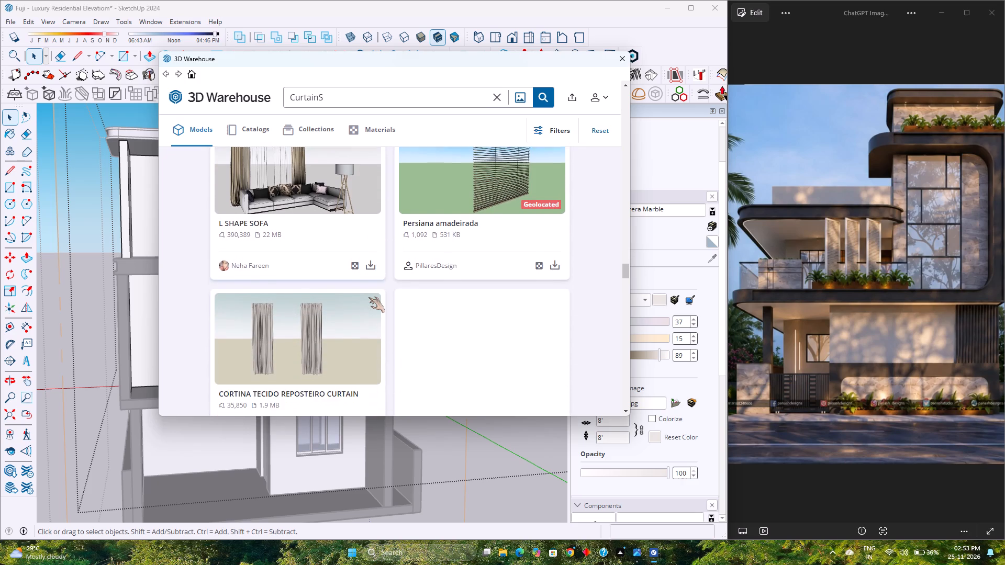
pyautogui.scroll(-1, 368, 297)
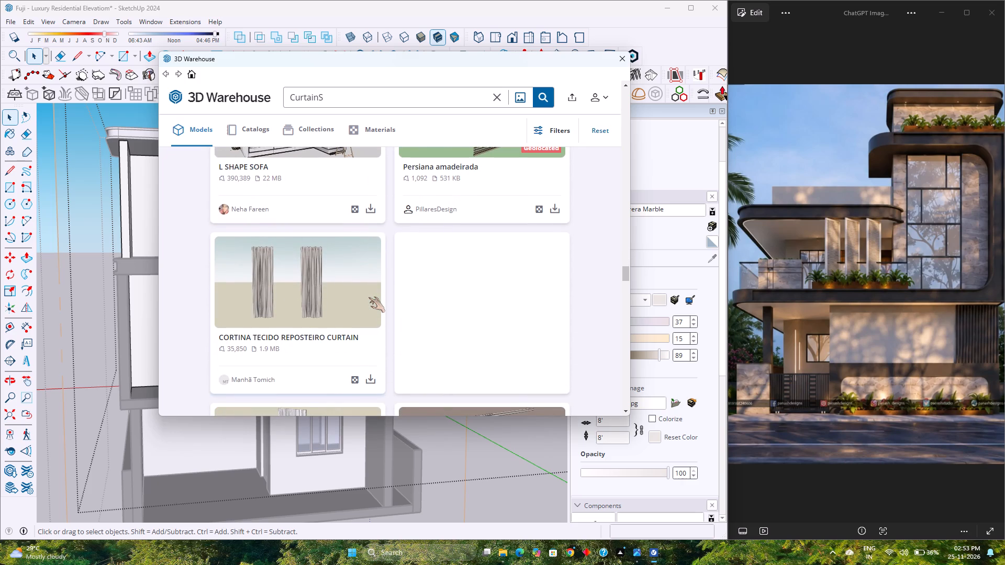
pyautogui.scroll(-4, 368, 297)
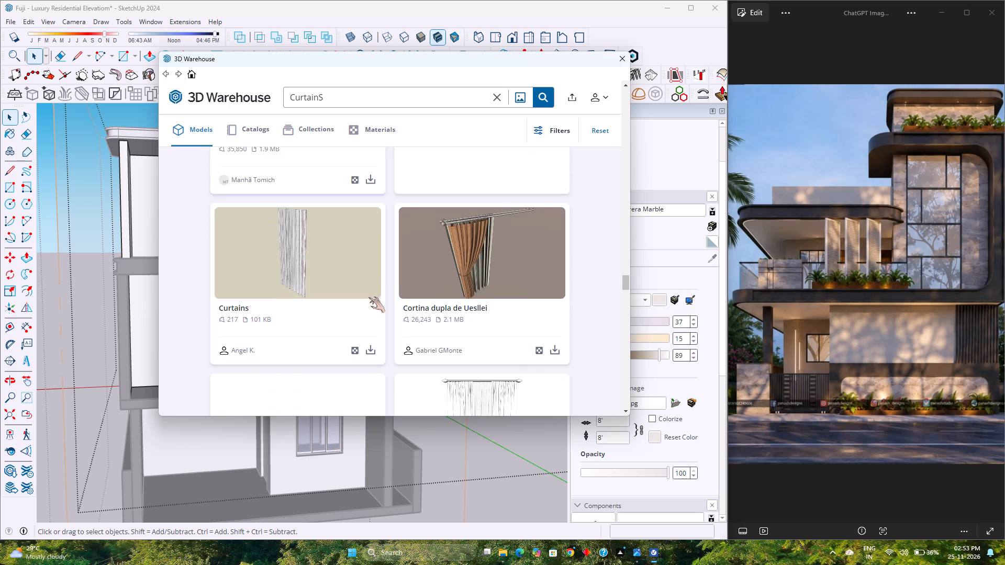
pyautogui.scroll(-7, 368, 297)
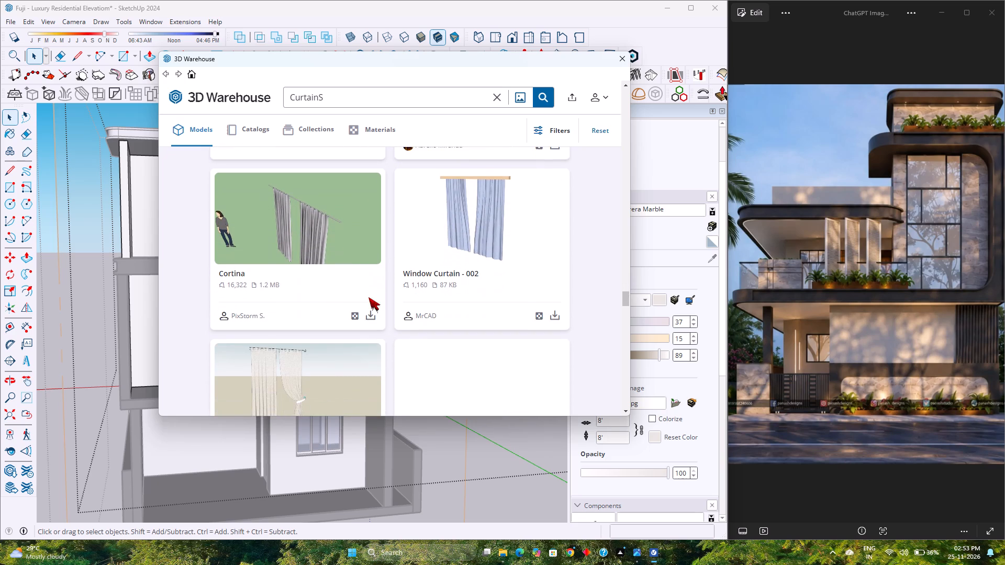
pyautogui.scroll(-7, 368, 297)
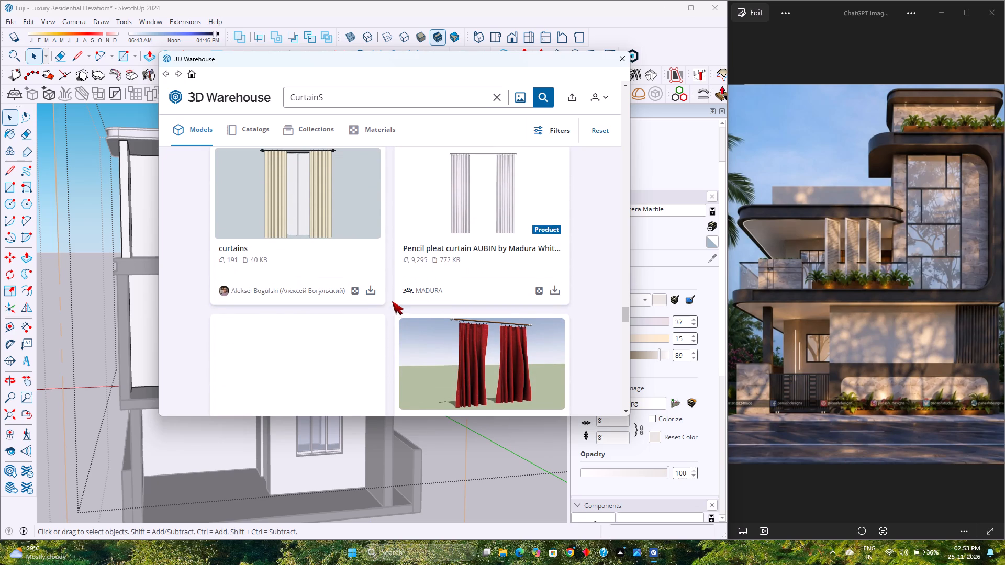
pyautogui.scroll(-5, 393, 305)
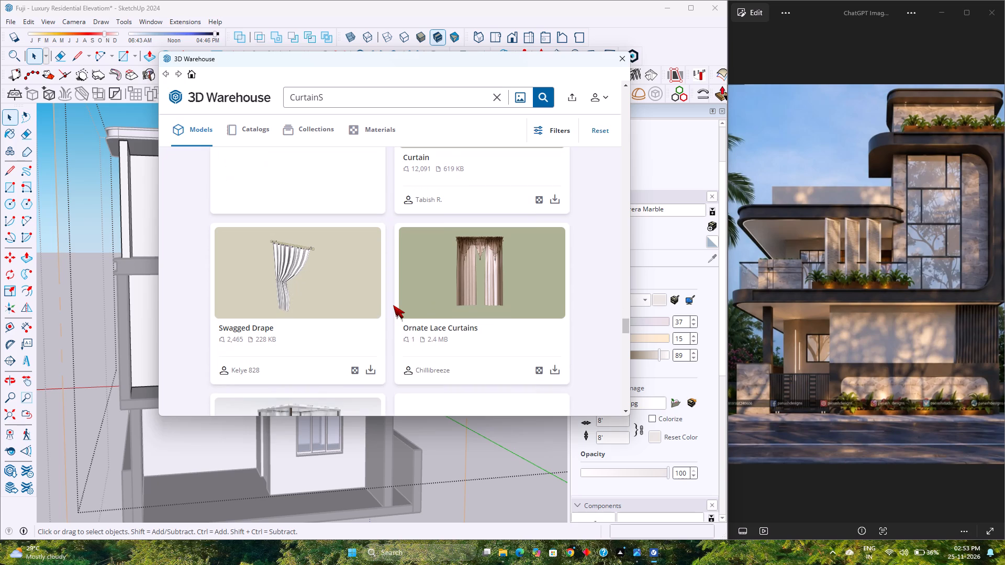
pyautogui.scroll(-5, 393, 305)
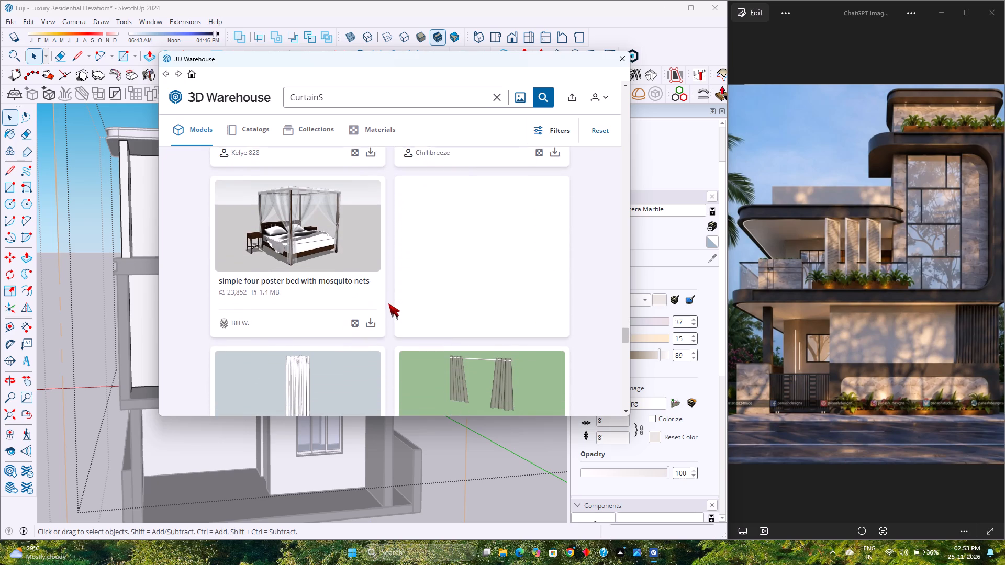
pyautogui.scroll(-7, 388, 303)
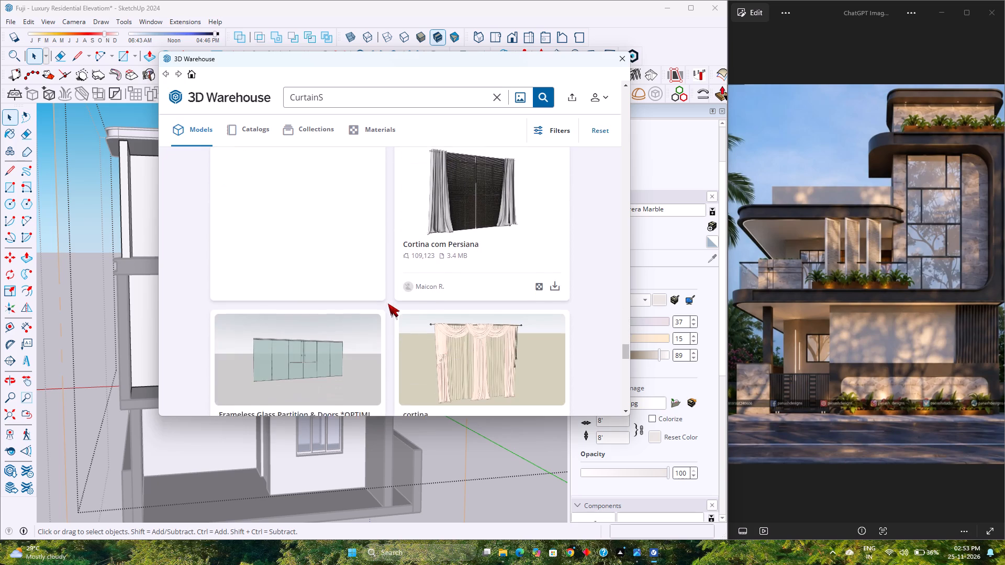
pyautogui.scroll(-5, 388, 303)
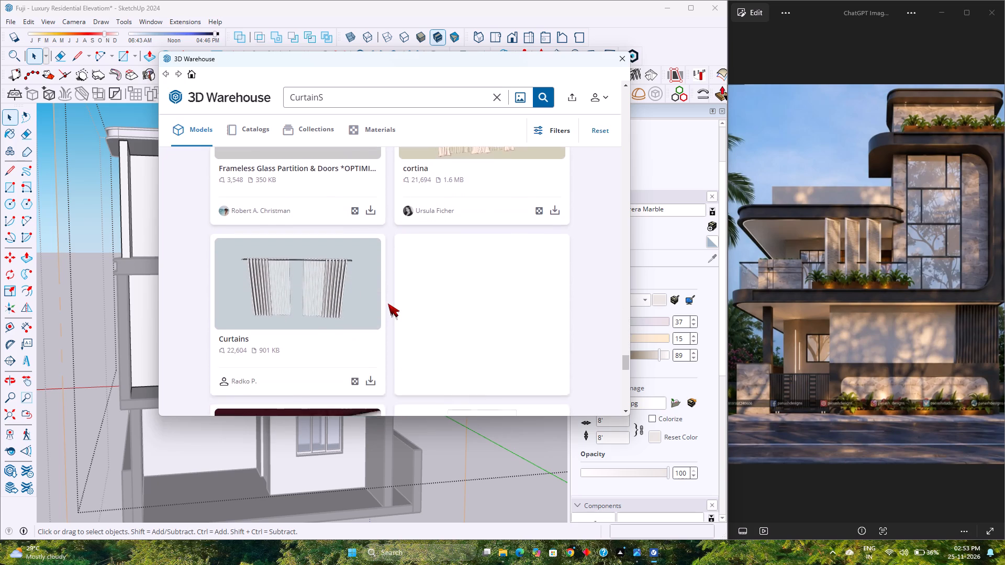
pyautogui.scroll(-3, 388, 302)
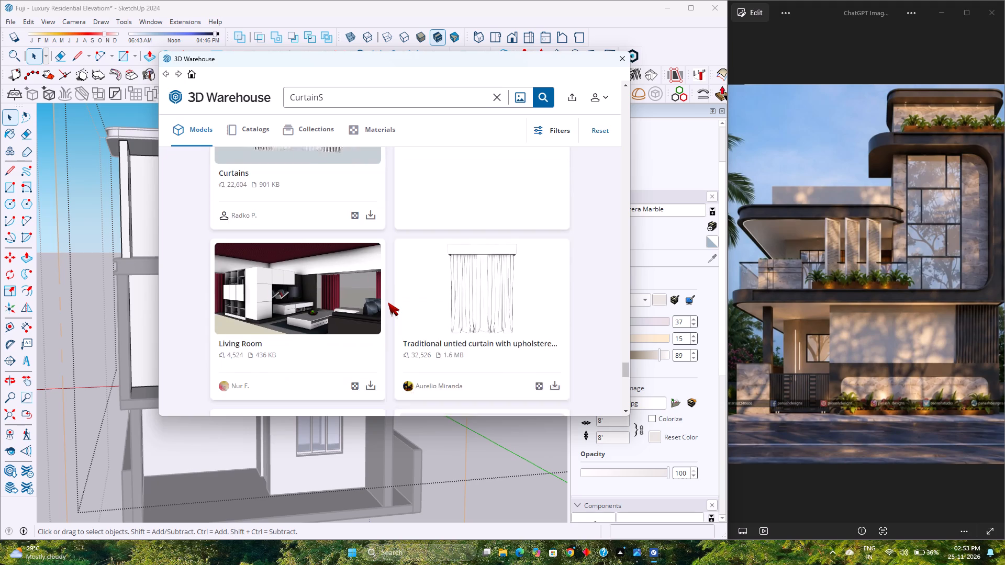
pyautogui.scroll(-4, 388, 302)
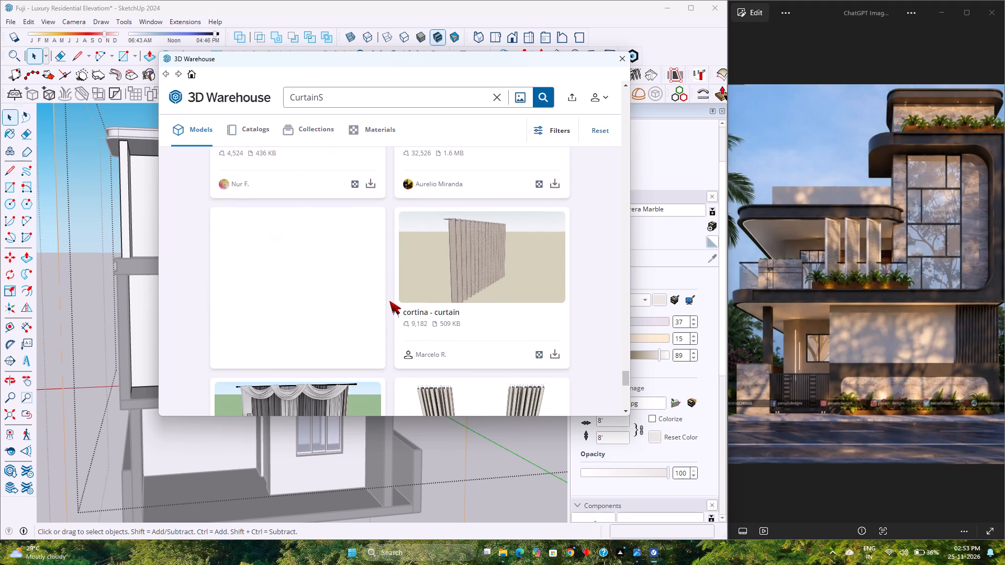
pyautogui.scroll(-5, 371, 292)
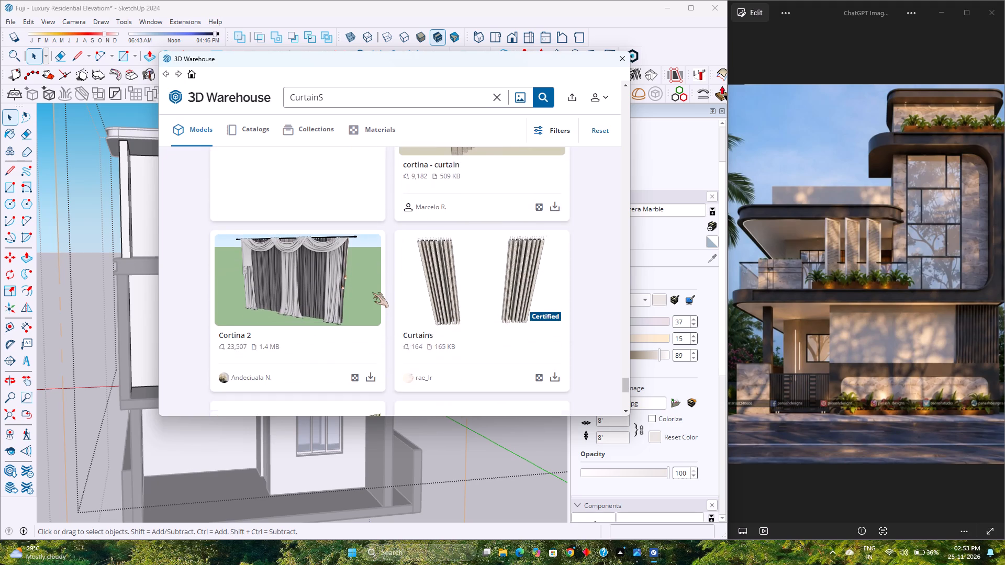
pyautogui.scroll(-4, 372, 292)
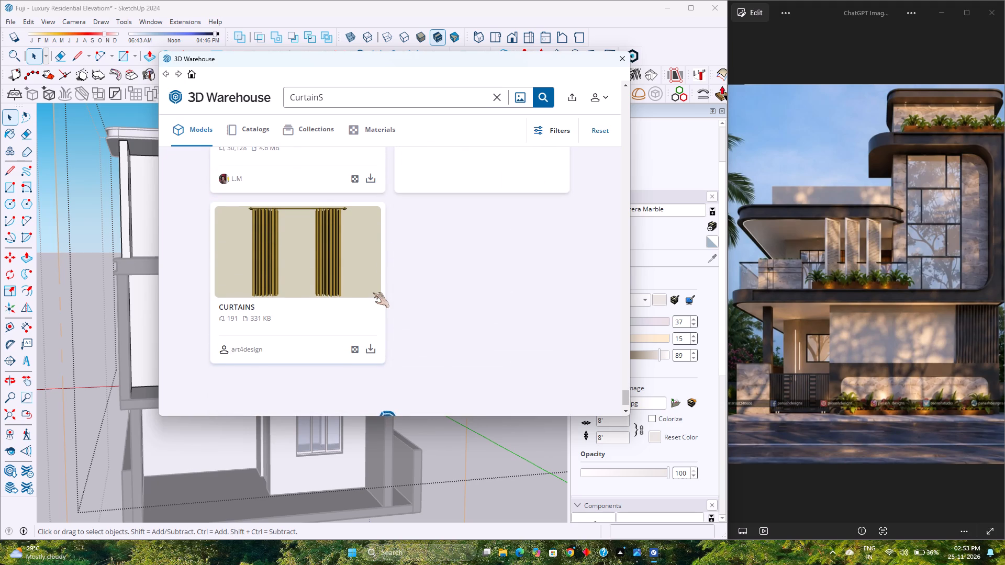
pyautogui.scroll(-3, 387, 288)
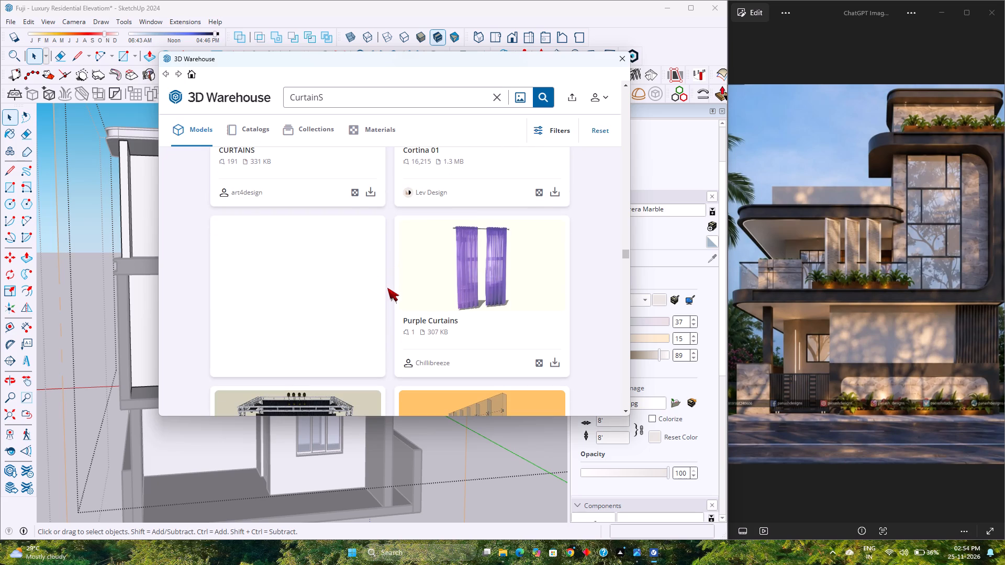
pyautogui.scroll(-7, 387, 288)
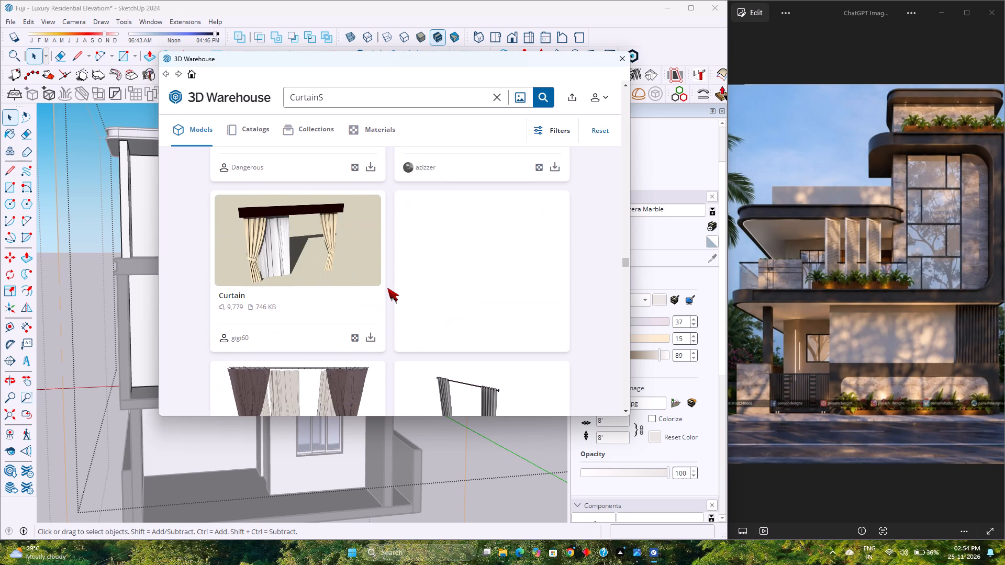
pyautogui.scroll(-5, 387, 288)
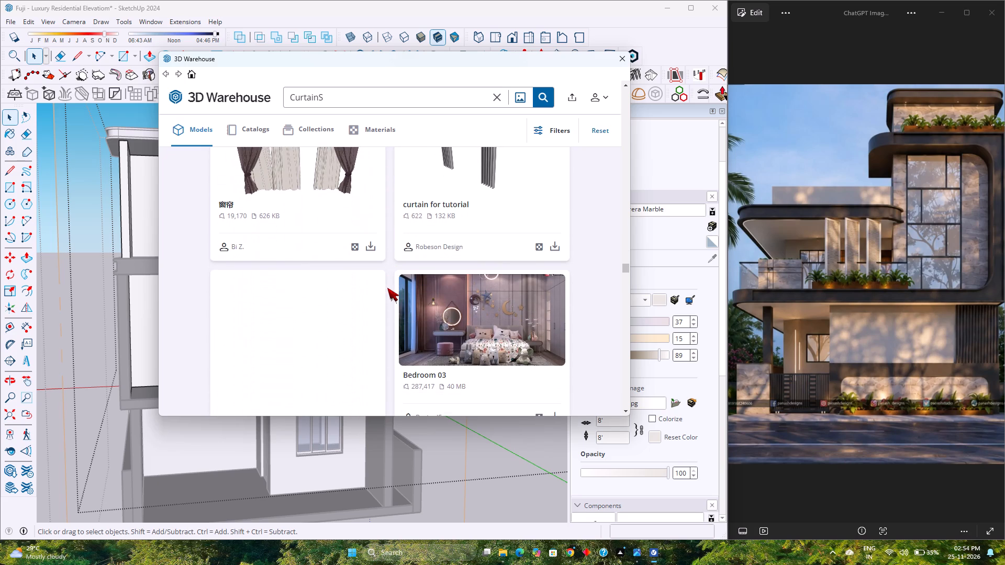
pyautogui.scroll(-4, 387, 288)
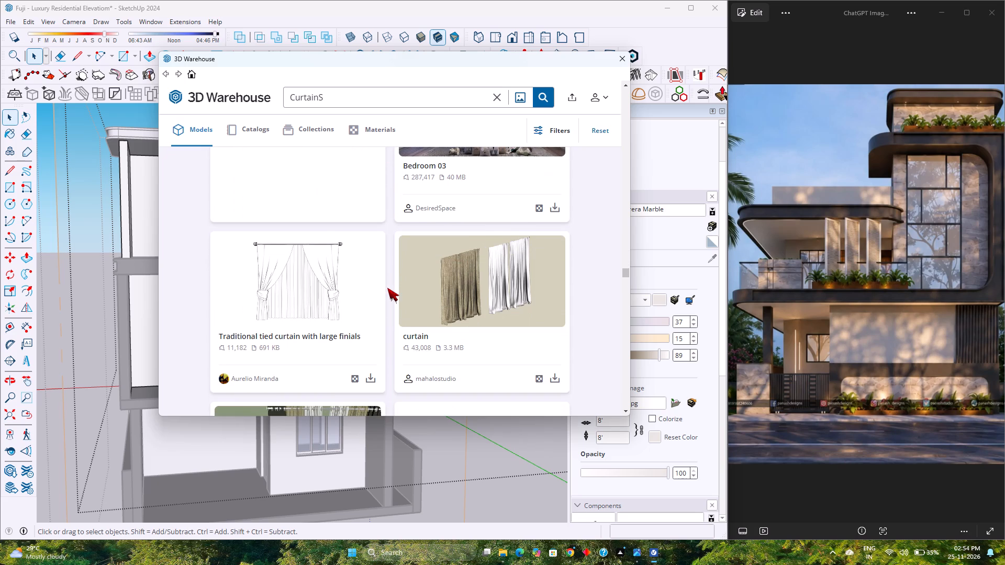
pyautogui.scroll(-3, 387, 288)
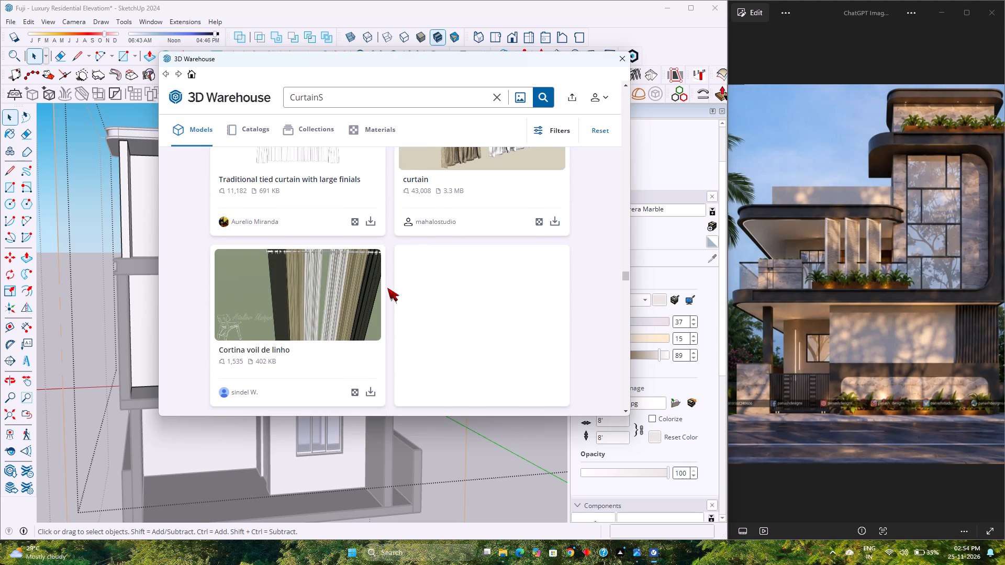
pyautogui.scroll(-3, 387, 288)
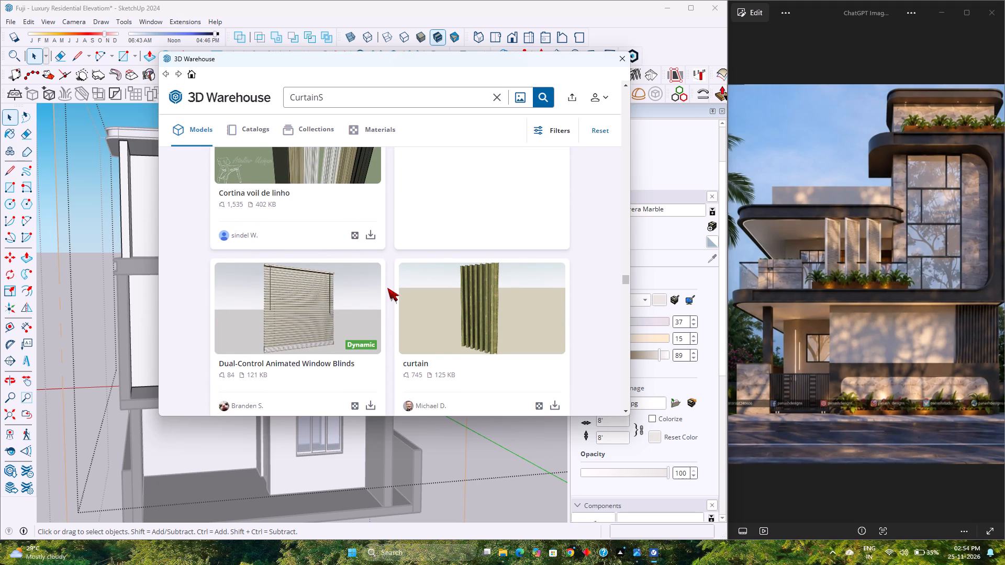
# Look further through the CurtainS model results in 3D Warehouse for a curtain suited to the remaining openings.
pyautogui.scroll(-7, 387, 288)
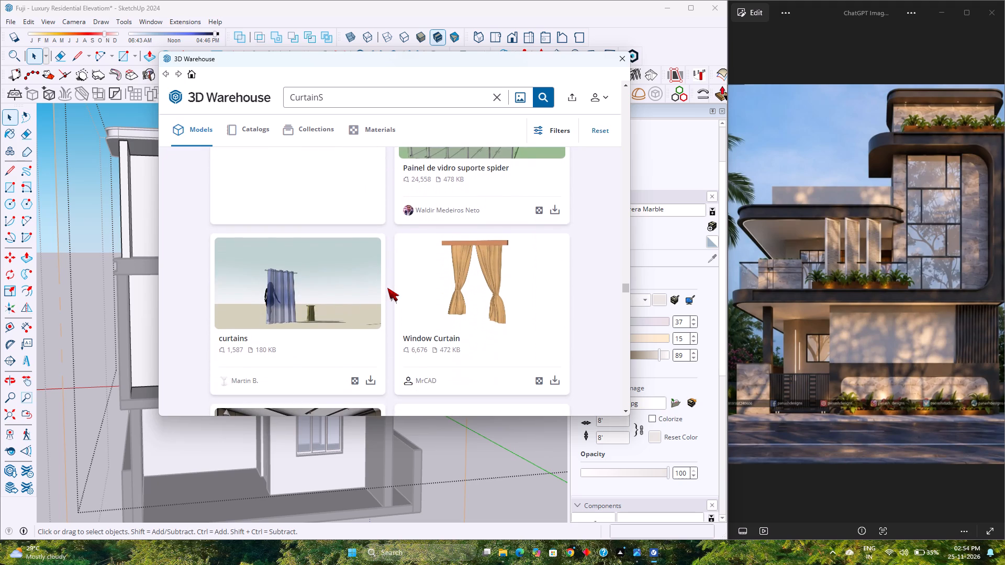
pyautogui.scroll(-1, 387, 288)
pyautogui.rightClick(387, 288)
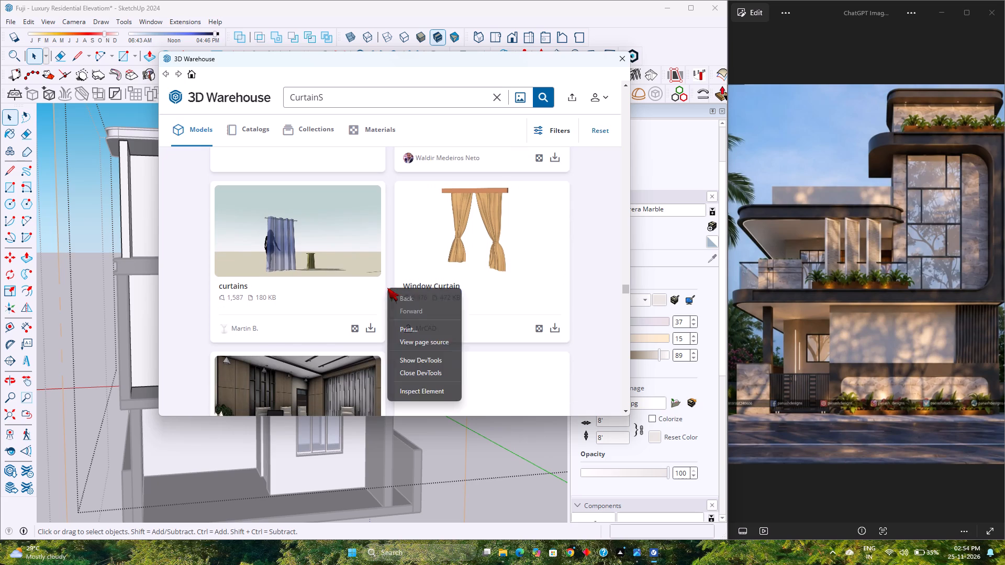
pyautogui.click(388, 270)
pyautogui.scroll(-3, 388, 278)
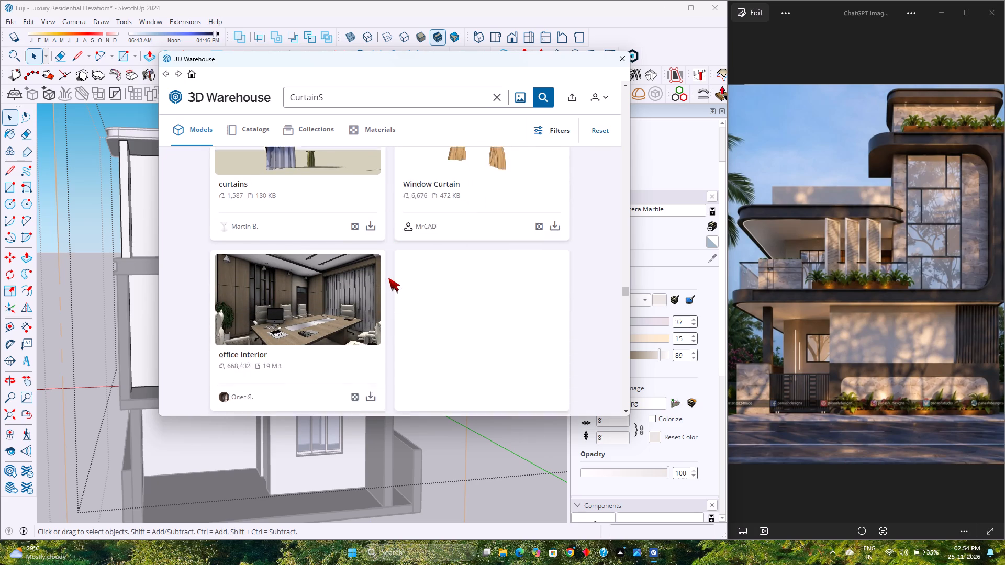
pyautogui.scroll(-1, 388, 278)
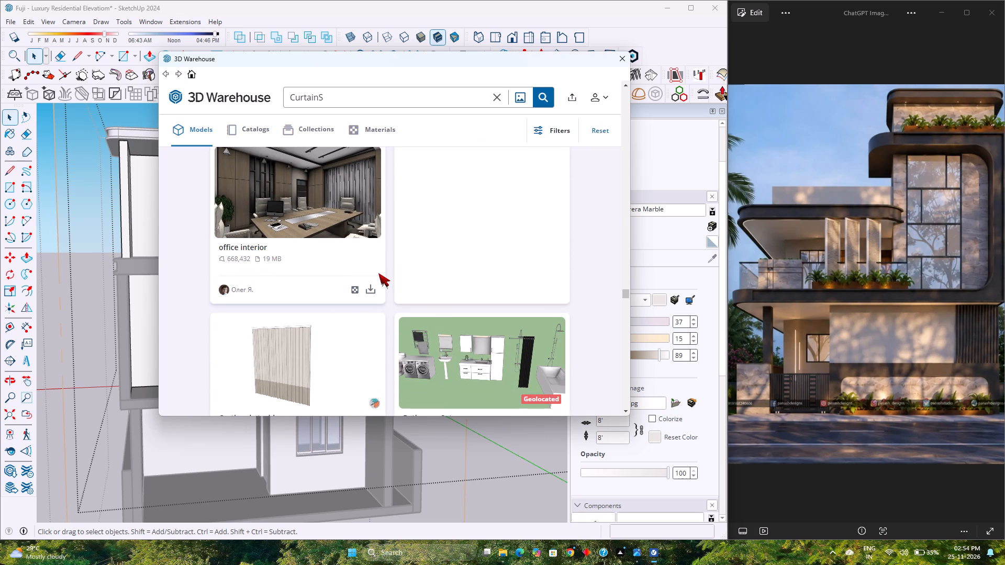
pyautogui.scroll(-1, 378, 273)
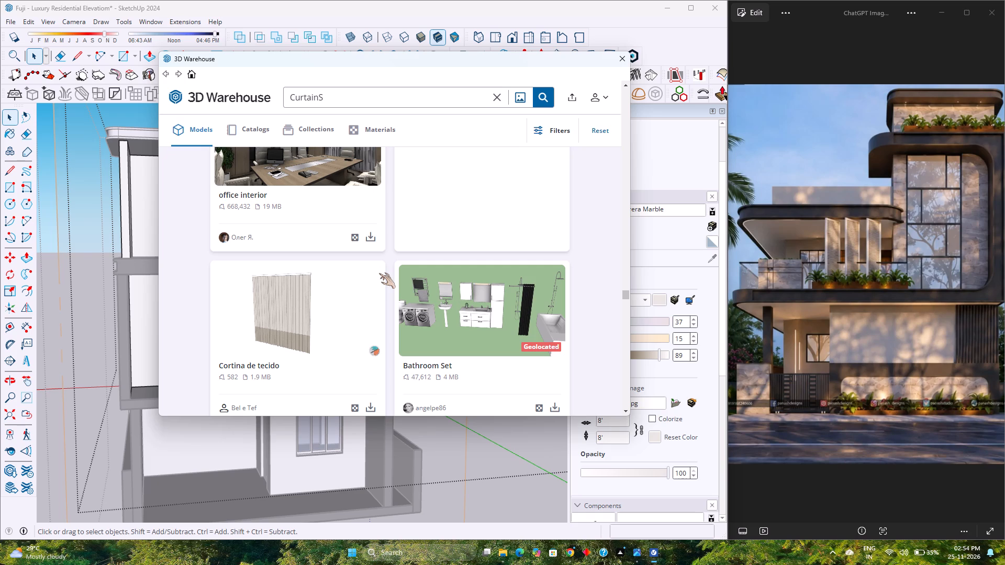
pyautogui.scroll(-4, 379, 273)
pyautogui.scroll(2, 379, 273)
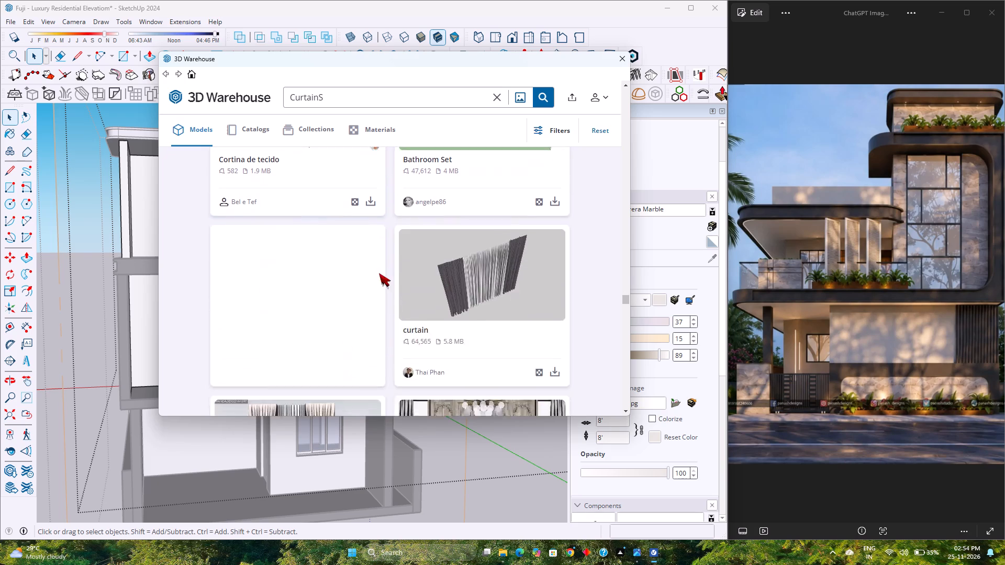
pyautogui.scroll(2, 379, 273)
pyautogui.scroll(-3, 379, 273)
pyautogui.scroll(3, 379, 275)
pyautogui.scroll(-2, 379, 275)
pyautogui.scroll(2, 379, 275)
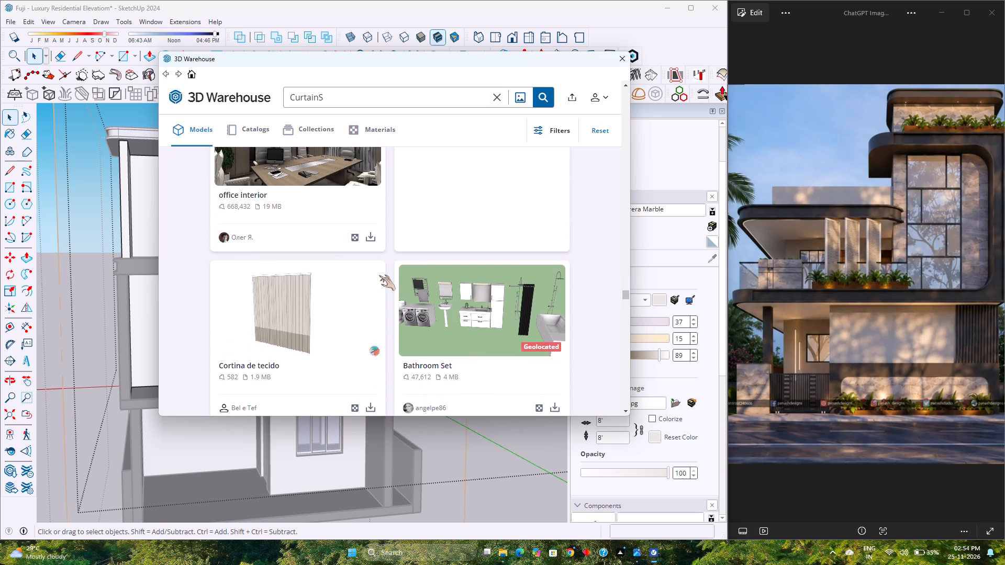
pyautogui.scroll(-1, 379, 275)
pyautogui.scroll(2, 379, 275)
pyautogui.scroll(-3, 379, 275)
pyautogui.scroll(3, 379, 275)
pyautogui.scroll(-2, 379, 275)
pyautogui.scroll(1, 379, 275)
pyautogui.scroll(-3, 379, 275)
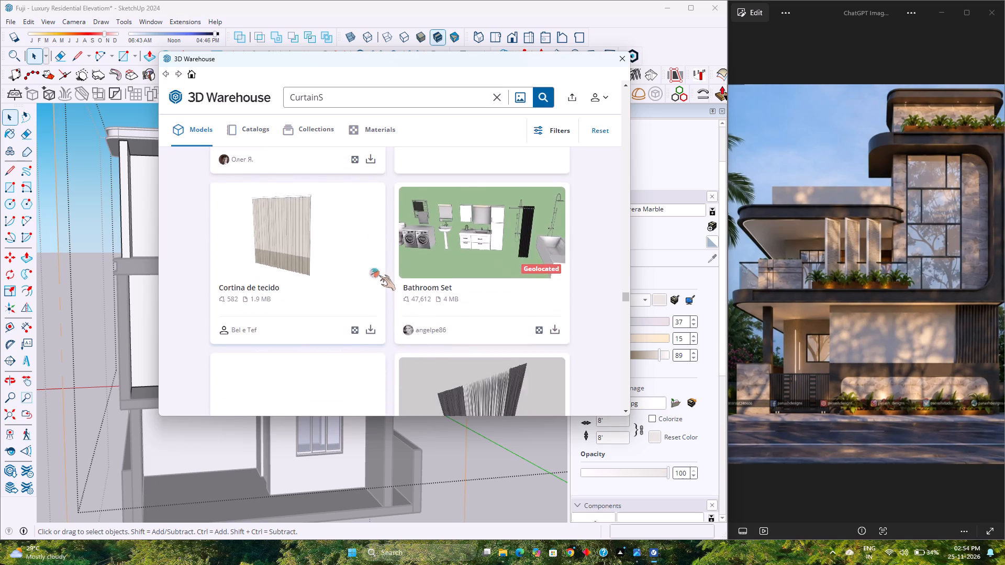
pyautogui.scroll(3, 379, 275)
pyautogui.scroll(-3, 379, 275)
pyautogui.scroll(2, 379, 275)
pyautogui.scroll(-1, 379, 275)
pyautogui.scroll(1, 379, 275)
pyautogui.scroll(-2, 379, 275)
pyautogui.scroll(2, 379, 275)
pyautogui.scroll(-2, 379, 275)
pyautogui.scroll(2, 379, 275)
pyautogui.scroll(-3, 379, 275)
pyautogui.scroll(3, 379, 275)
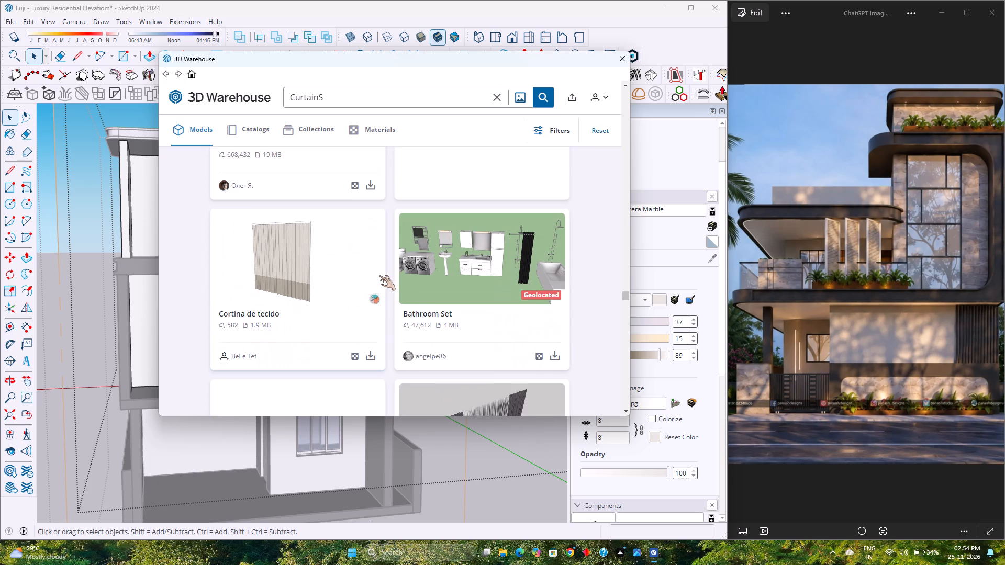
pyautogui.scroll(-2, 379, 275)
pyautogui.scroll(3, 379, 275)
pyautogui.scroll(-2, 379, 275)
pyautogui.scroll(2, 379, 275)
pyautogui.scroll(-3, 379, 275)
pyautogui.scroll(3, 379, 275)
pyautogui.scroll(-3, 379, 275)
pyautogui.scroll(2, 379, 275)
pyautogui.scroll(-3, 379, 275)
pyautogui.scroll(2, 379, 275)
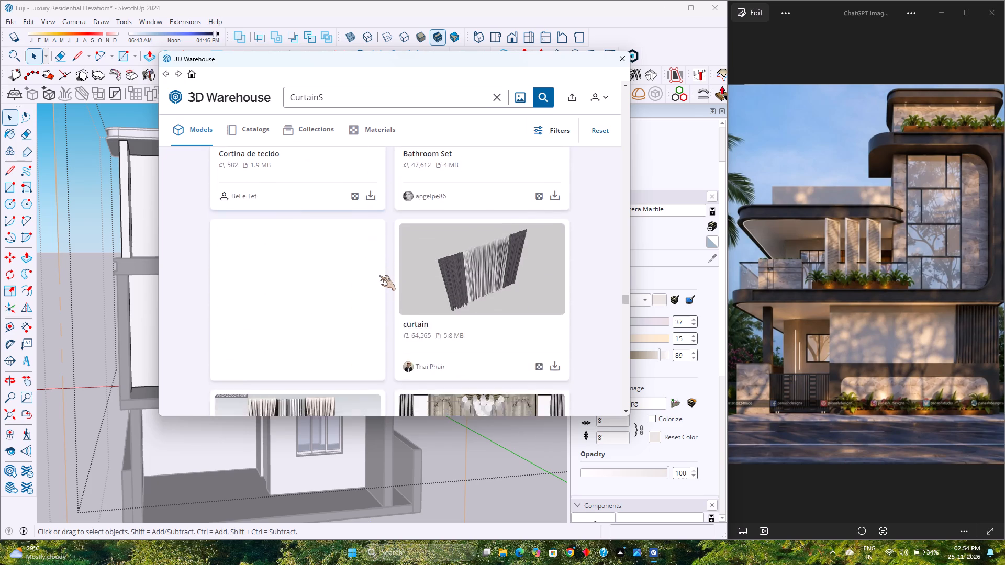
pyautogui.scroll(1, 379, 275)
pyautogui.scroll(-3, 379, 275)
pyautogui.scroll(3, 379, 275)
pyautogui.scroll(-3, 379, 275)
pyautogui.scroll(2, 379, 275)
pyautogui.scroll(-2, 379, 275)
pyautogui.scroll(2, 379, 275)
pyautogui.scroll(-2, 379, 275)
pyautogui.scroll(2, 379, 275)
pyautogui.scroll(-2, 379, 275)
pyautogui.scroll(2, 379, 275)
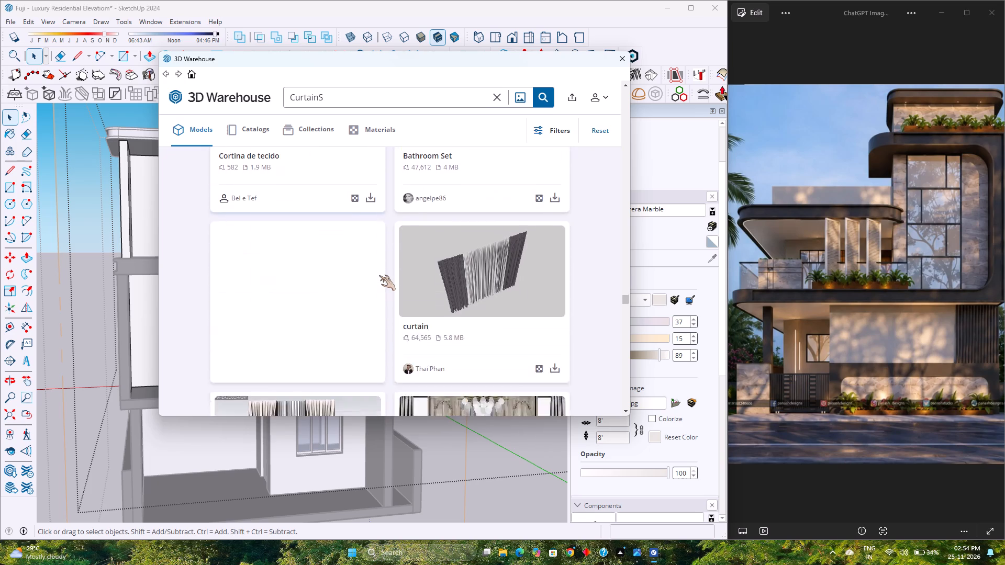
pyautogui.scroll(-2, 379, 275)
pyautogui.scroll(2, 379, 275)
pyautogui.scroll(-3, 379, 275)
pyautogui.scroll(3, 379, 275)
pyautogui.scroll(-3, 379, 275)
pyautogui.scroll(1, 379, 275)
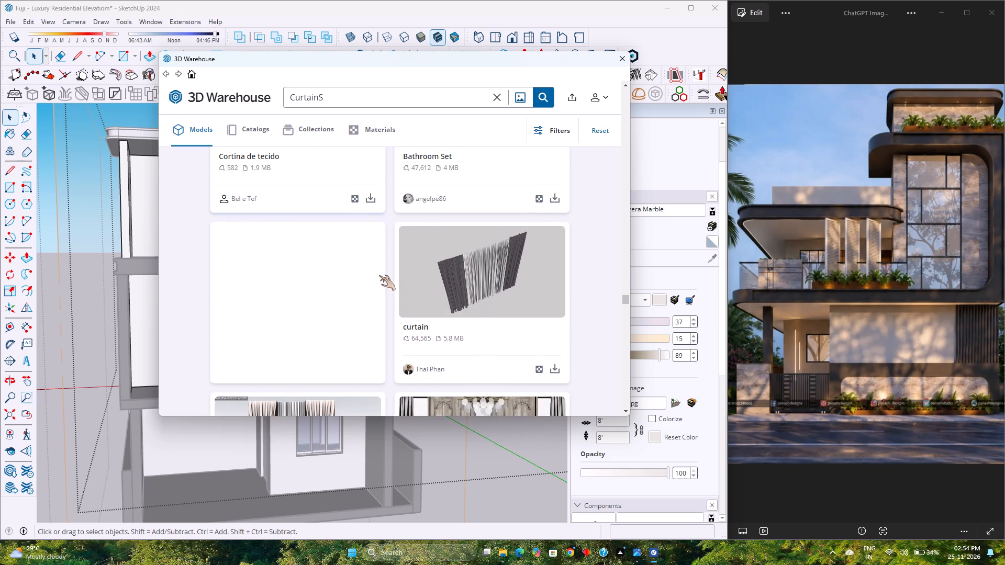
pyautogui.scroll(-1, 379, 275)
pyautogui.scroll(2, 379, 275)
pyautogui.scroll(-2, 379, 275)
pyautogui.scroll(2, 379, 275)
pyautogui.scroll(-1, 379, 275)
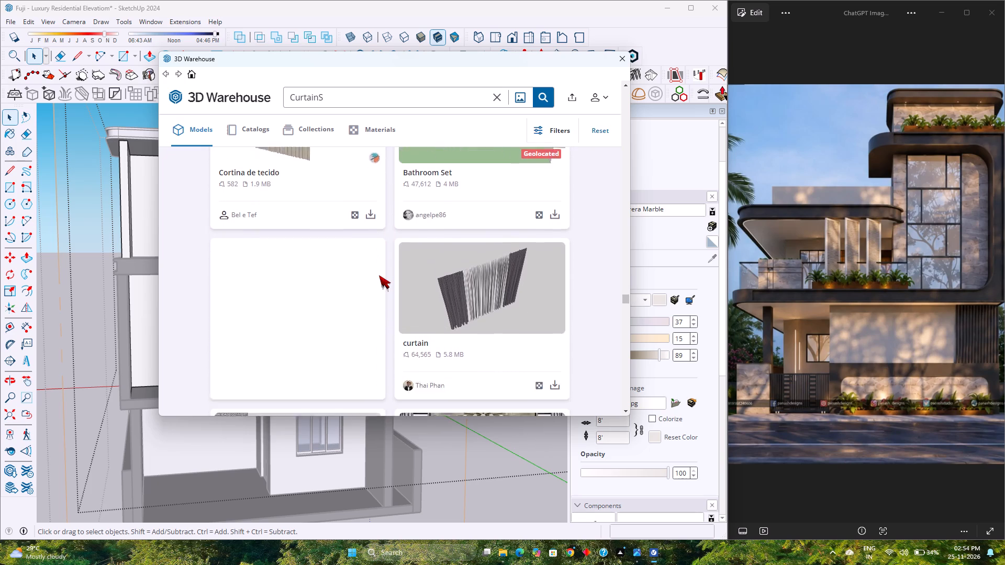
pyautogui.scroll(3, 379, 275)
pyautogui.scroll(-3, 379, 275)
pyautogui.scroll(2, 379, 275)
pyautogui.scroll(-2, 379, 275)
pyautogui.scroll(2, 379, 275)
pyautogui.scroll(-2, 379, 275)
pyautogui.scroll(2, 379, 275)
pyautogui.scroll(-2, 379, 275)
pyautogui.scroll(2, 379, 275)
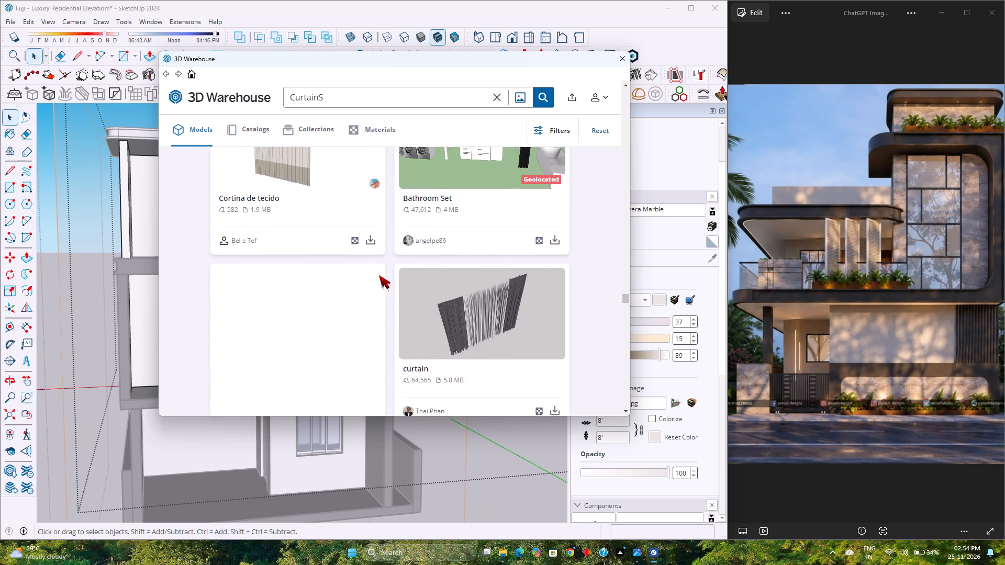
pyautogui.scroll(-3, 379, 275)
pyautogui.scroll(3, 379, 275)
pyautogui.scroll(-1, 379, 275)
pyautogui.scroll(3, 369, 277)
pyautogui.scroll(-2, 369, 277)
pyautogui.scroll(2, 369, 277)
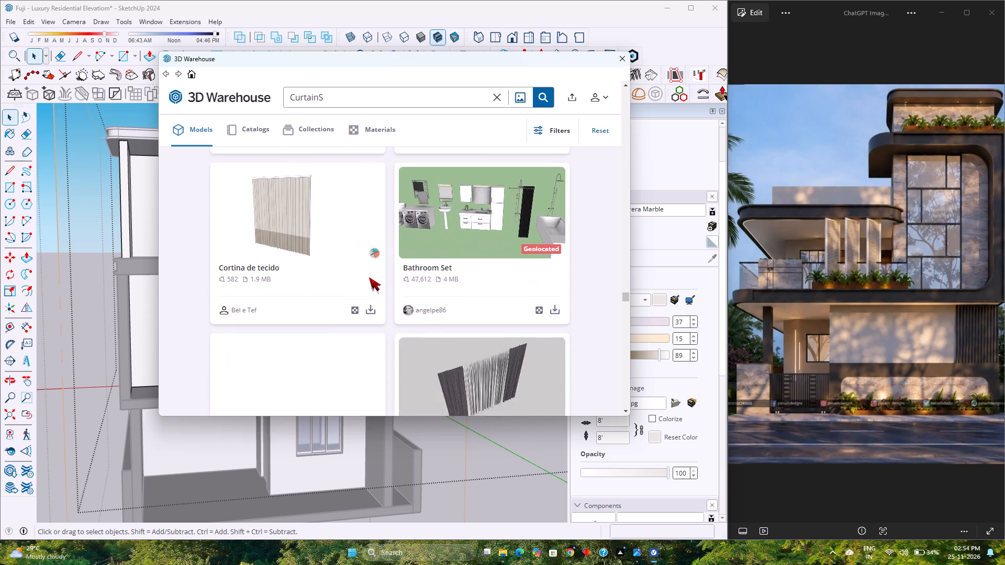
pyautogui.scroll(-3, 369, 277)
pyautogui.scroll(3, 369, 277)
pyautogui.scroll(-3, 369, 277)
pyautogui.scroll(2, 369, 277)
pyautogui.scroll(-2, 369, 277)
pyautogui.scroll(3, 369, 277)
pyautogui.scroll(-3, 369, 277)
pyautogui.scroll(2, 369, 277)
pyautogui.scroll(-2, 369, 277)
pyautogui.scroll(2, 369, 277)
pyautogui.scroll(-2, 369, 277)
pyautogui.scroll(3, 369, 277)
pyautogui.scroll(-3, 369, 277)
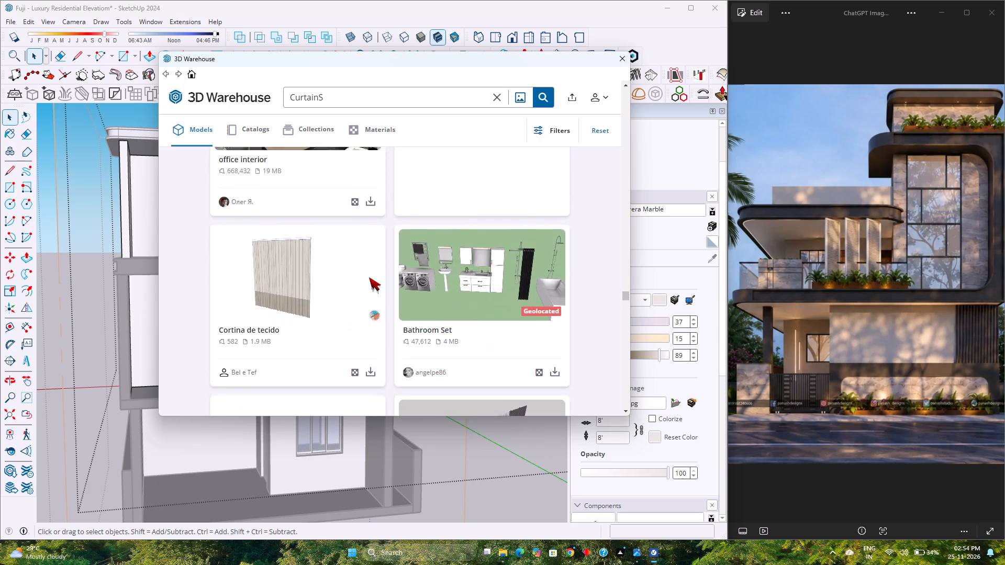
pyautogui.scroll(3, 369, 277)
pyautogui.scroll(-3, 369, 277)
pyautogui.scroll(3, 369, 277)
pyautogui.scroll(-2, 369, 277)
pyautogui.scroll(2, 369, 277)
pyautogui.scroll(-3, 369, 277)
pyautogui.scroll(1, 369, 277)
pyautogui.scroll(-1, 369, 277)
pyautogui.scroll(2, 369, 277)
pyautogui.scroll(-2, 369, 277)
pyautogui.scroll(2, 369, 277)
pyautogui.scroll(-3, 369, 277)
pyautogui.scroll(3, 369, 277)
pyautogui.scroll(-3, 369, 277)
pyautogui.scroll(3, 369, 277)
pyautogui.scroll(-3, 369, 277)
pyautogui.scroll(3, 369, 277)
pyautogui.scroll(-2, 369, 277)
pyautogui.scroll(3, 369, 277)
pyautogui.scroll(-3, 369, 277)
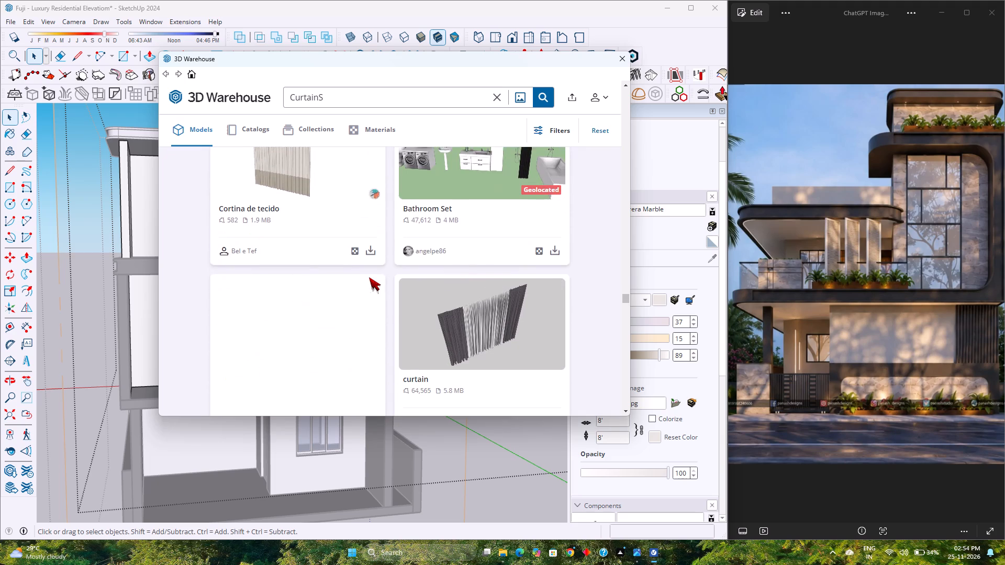
# Examine the CurtainS model results beyond the Cortina de tecido and Bathroom Set entries for a suitable curtain.
pyautogui.scroll(-15, 369, 277)
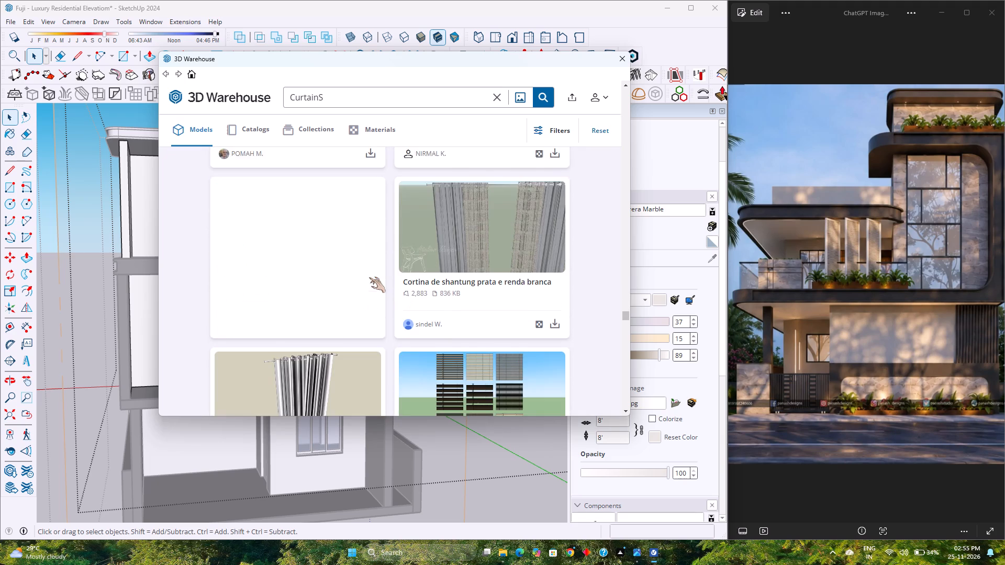
pyautogui.scroll(-8, 369, 277)
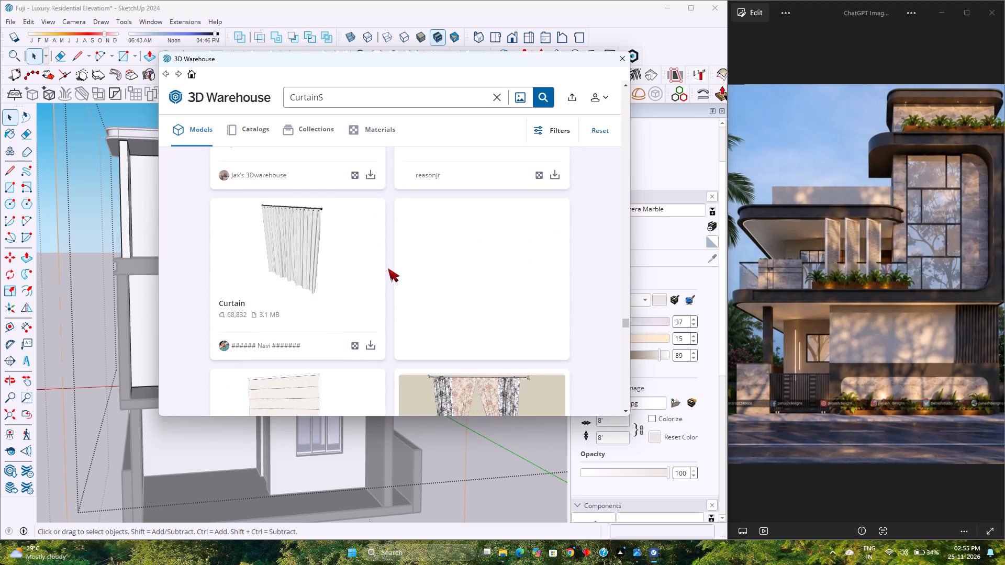
pyautogui.scroll(-1, 388, 268)
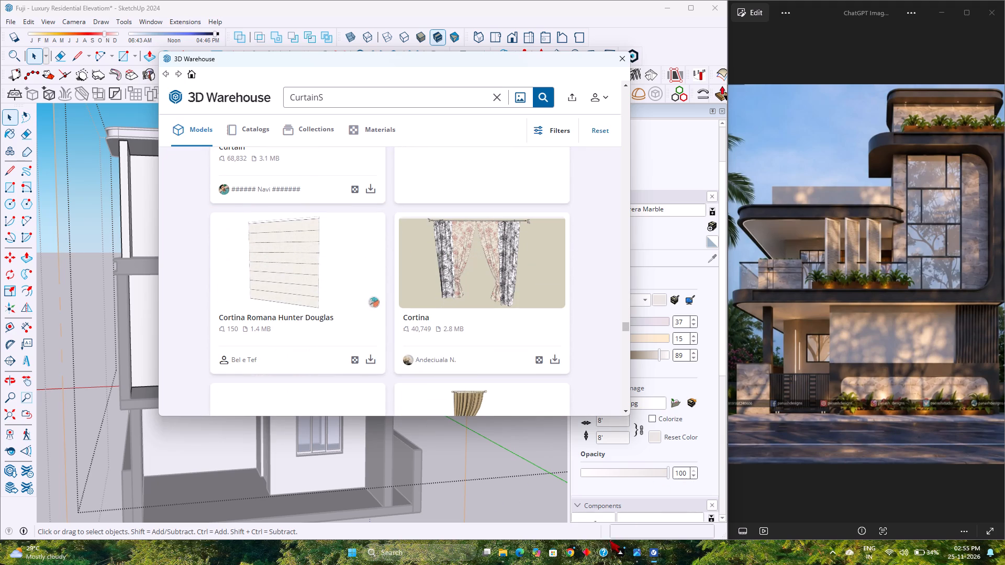
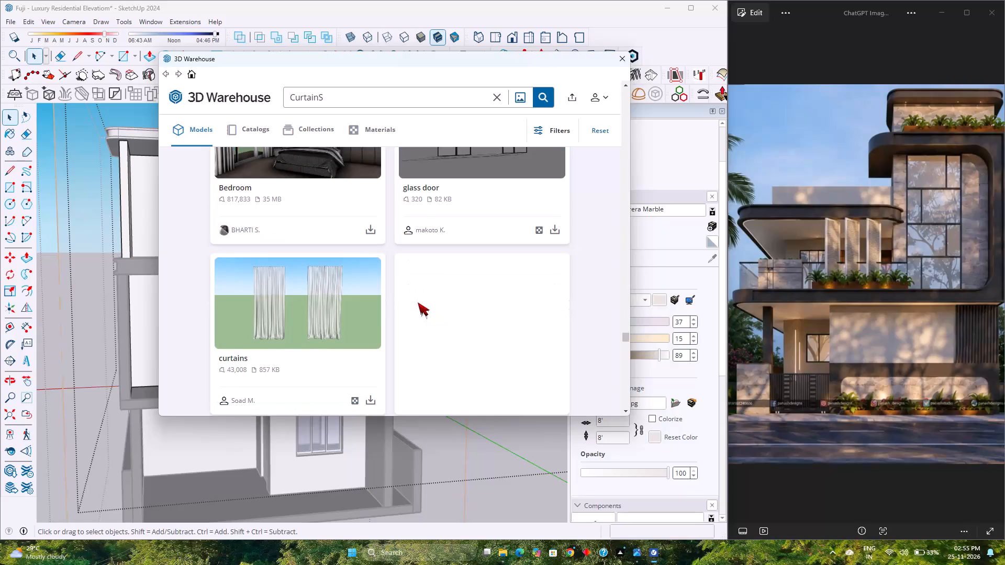
# Look further through the CurtainS model results beyond the Bedroom and glass door entries for a suitable curtain.
pyautogui.scroll(-3, 418, 302)
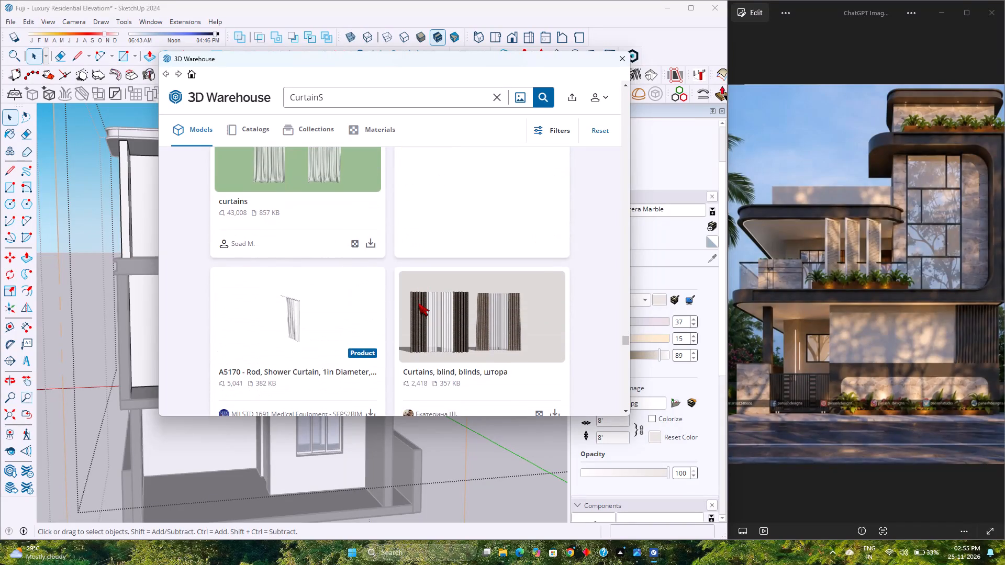
pyautogui.scroll(-11, 418, 304)
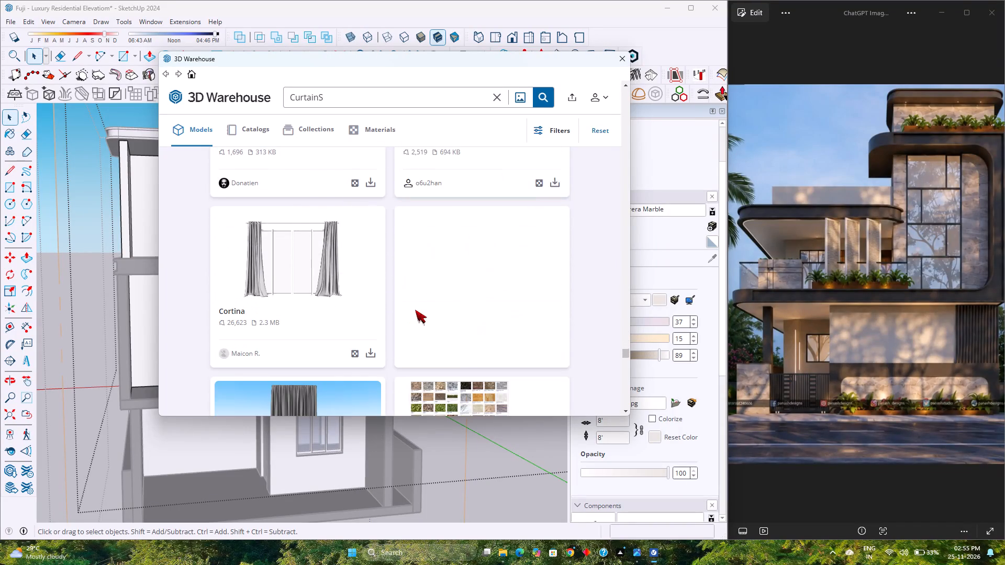
pyautogui.scroll(-9, 415, 310)
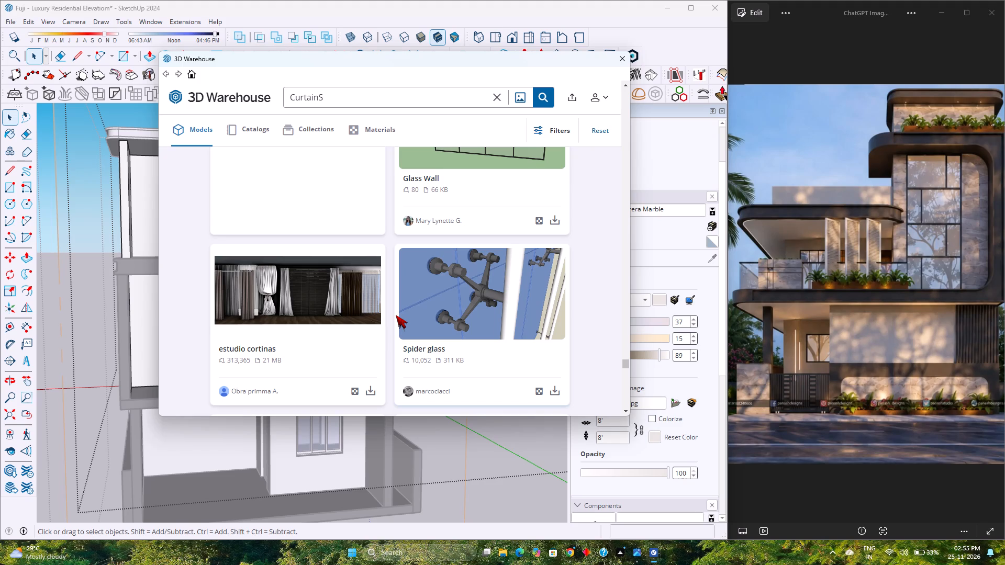
pyautogui.scroll(-10, 396, 315)
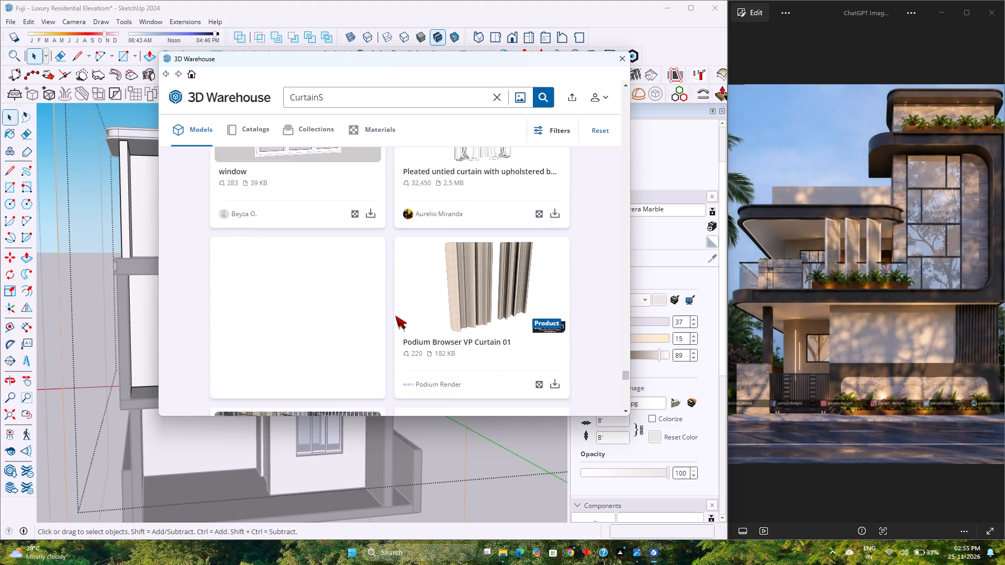
# Search the 3D Warehouse models for Curtains.
pyautogui.click(398, 99)
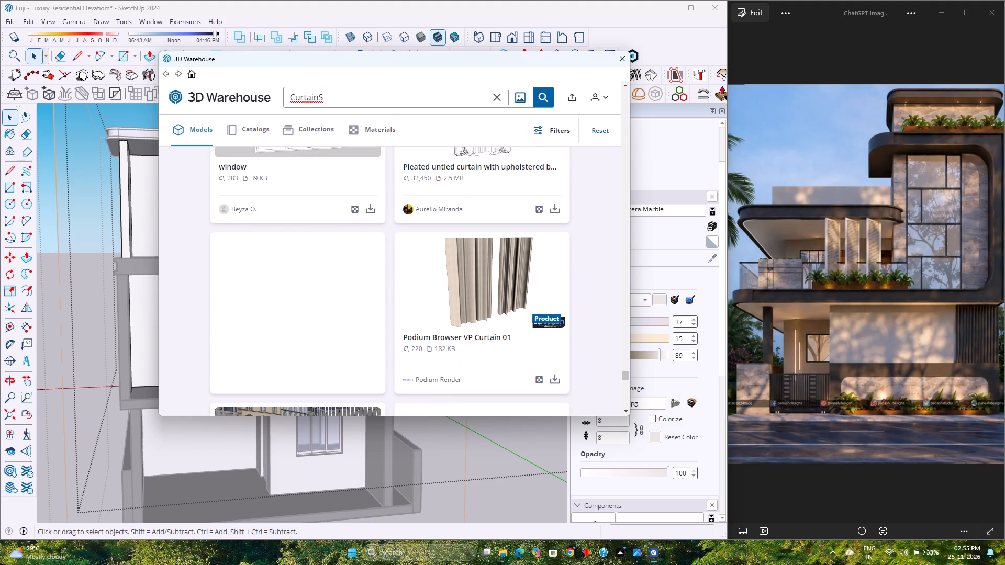
pyautogui.press('BackSpace')
pyautogui.press('s')
pyautogui.press('Return')
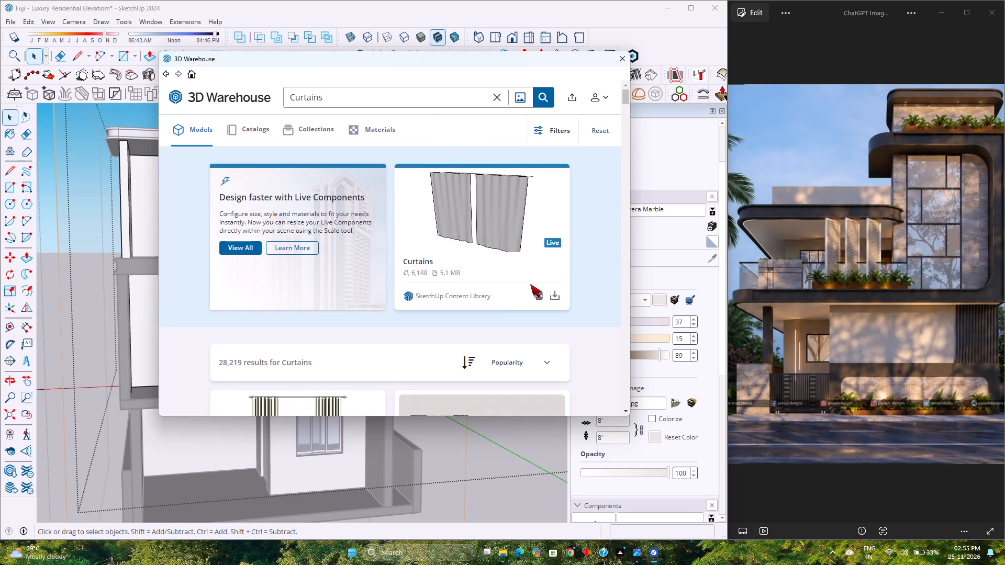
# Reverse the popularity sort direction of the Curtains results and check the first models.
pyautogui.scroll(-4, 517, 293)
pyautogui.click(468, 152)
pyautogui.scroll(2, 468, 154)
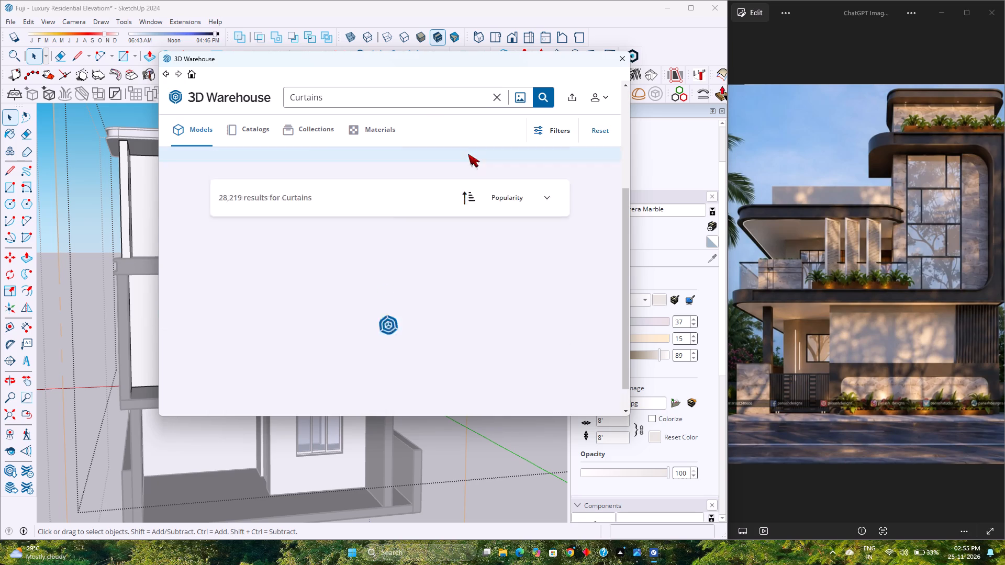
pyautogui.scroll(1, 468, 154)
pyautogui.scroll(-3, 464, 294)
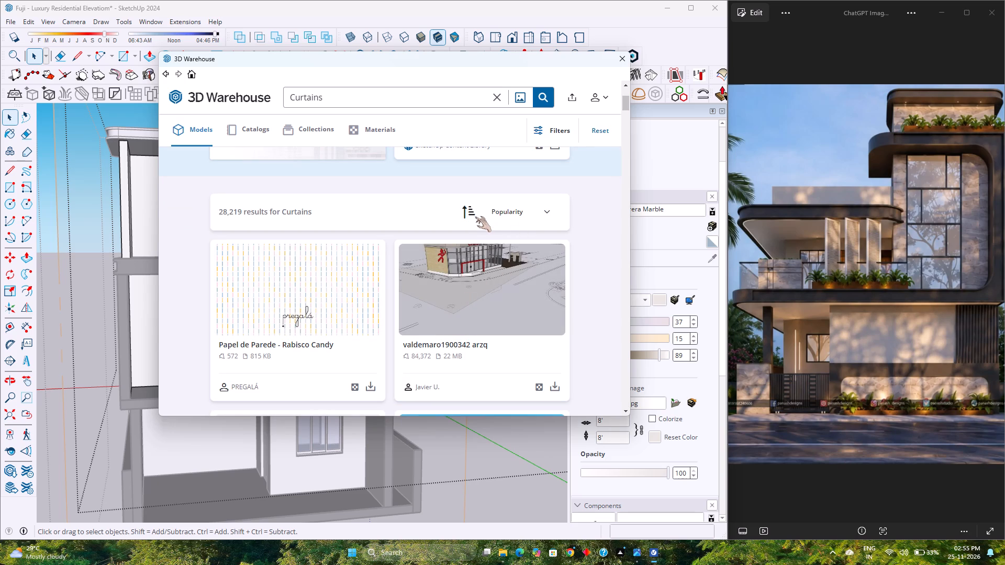
# Sort the Curtains results by Likes in descending order and look through the top models for a suitable curtain.
pyautogui.click(543, 203)
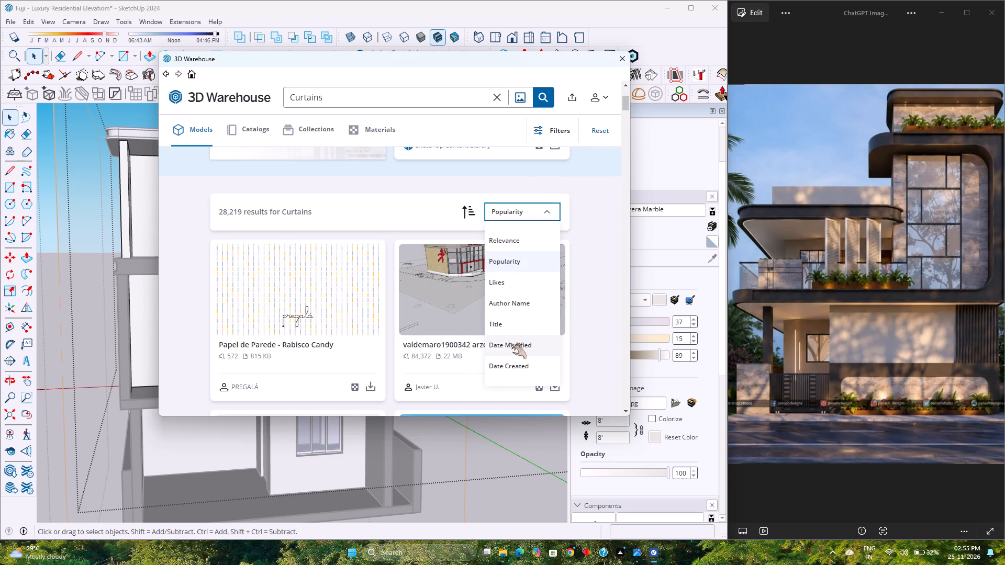
pyautogui.click(508, 277)
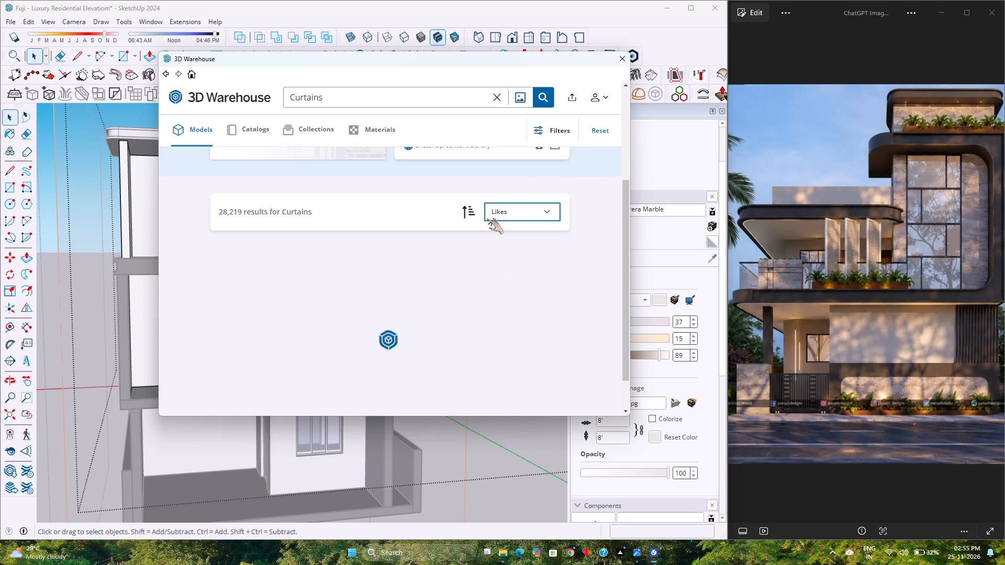
pyautogui.click(468, 211)
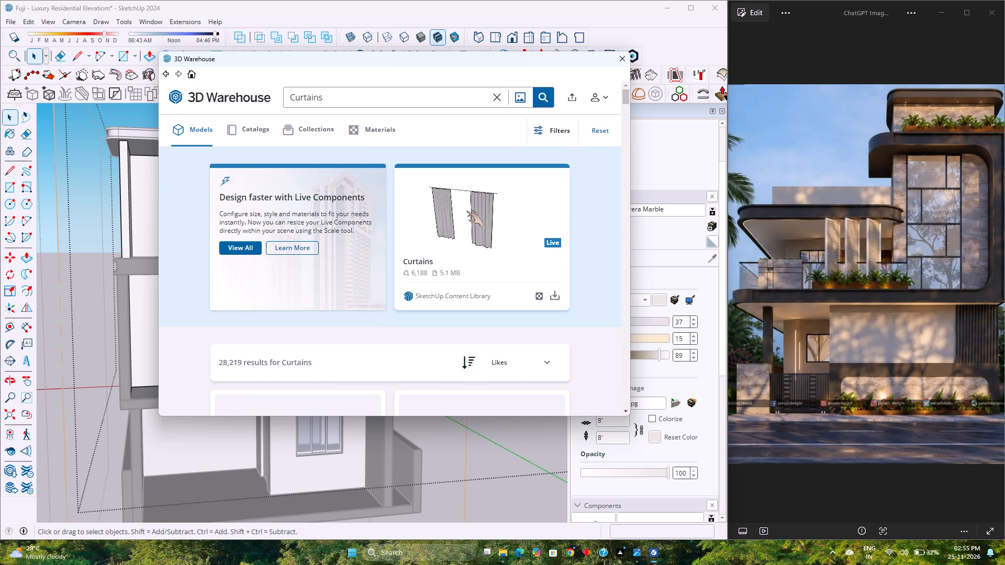
pyautogui.scroll(-3, 466, 211)
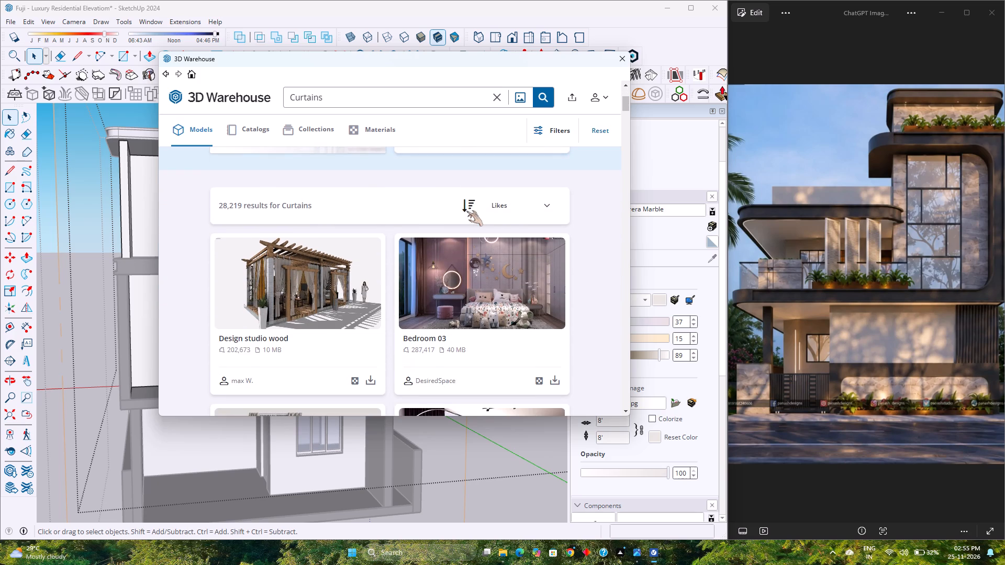
pyautogui.scroll(-4, 466, 211)
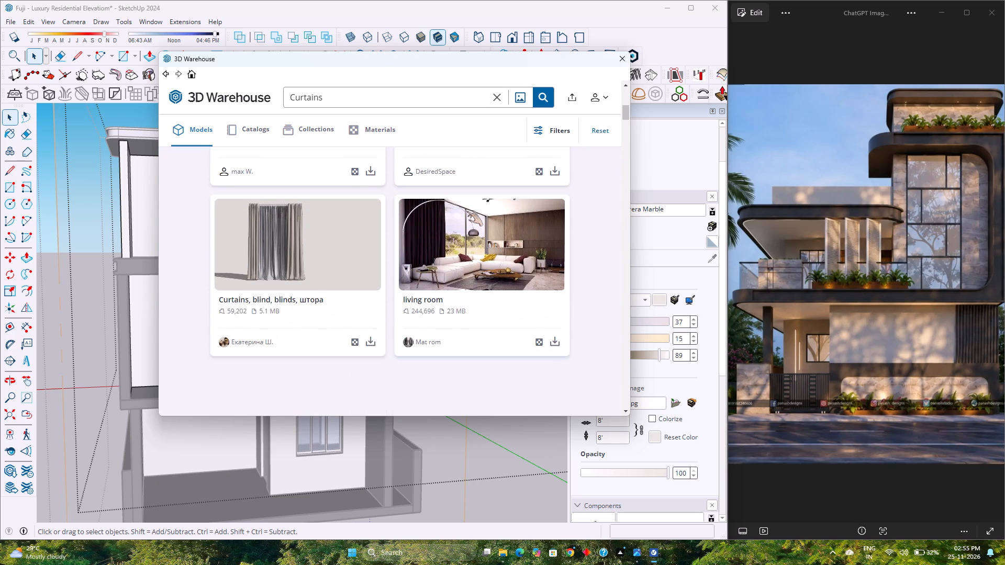
pyautogui.scroll(-7, 466, 211)
pyautogui.scroll(5, 466, 223)
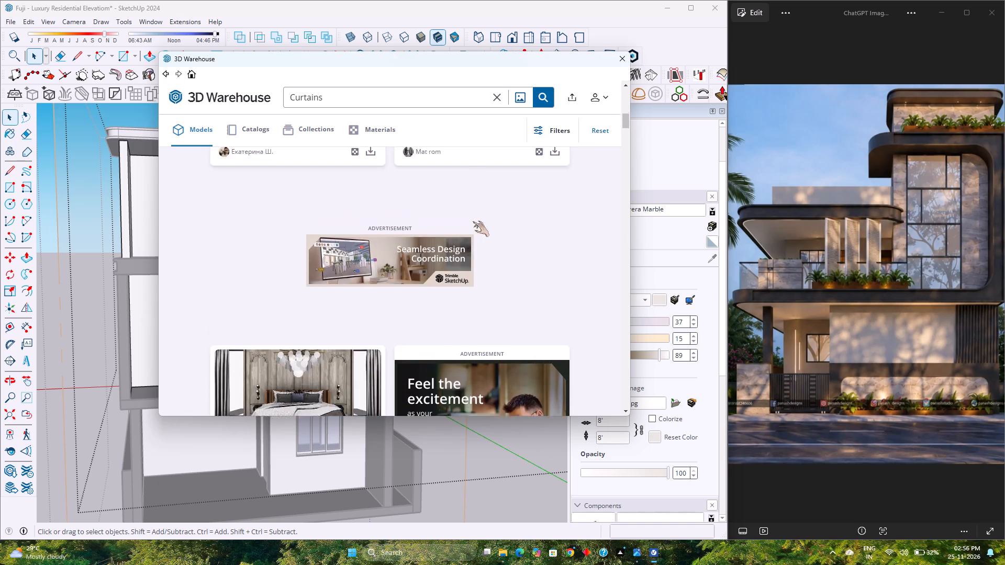
pyautogui.scroll(4, 473, 221)
pyautogui.scroll(8, 504, 269)
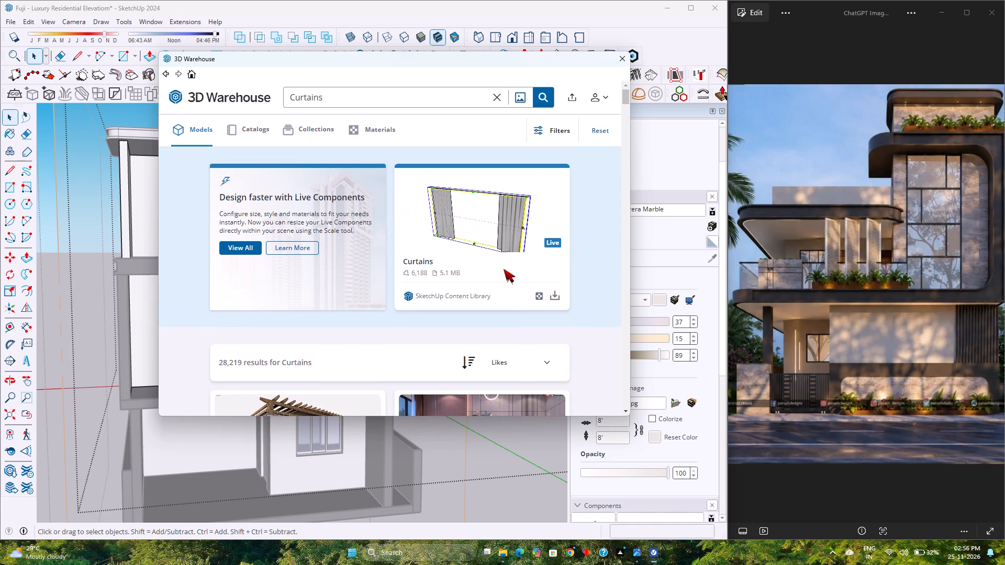
pyautogui.scroll(7, 511, 248)
# Sort the Curtains results by Popularity and examine the top models for a curtain suited to the openings.
pyautogui.click(533, 368)
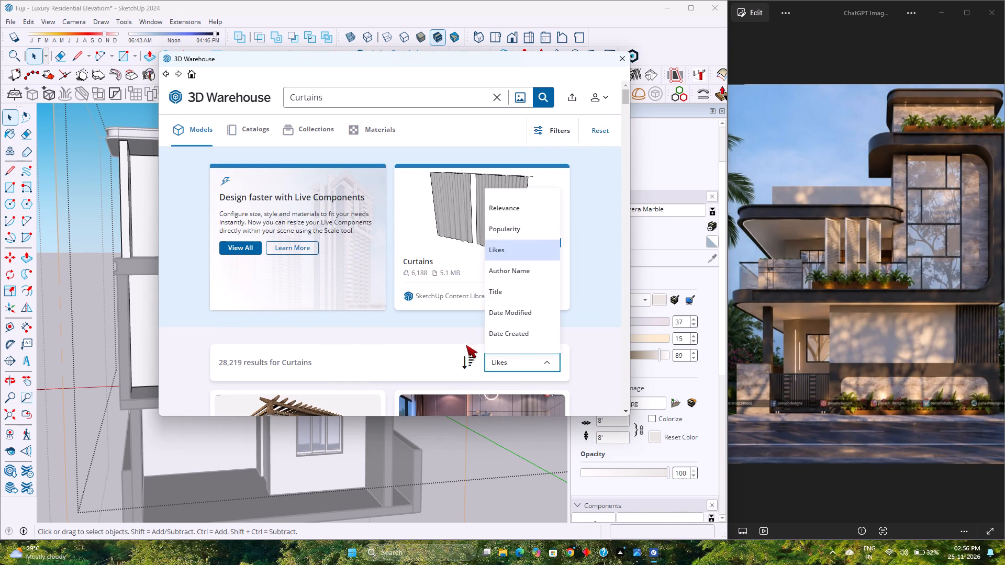
pyautogui.click(518, 219)
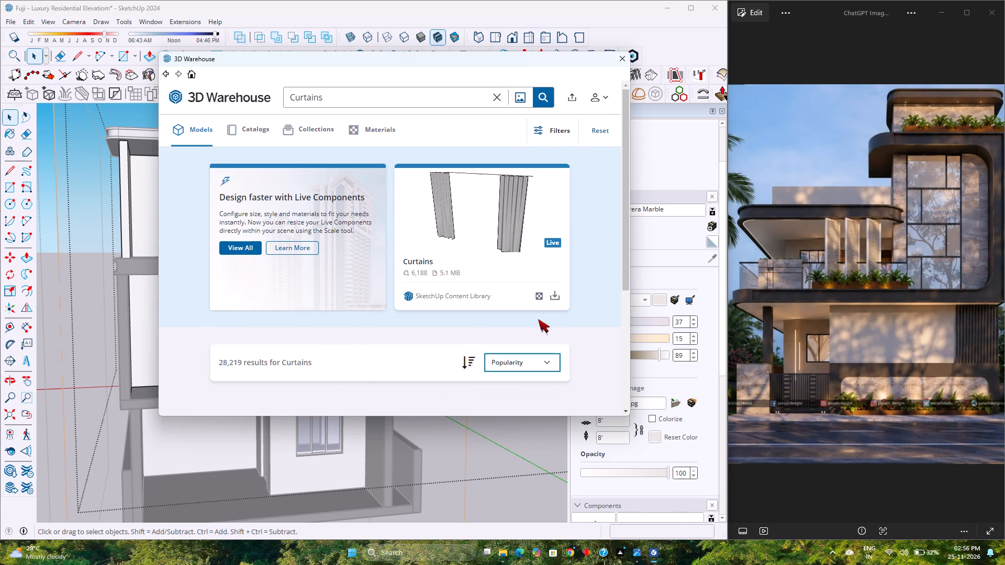
pyautogui.scroll(-3, 400, 363)
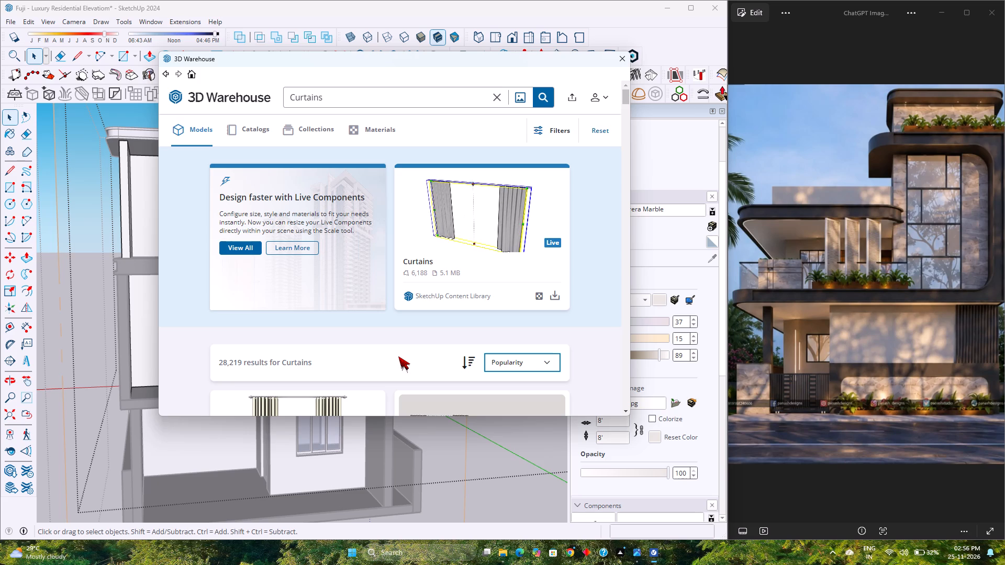
pyautogui.scroll(-4, 462, 343)
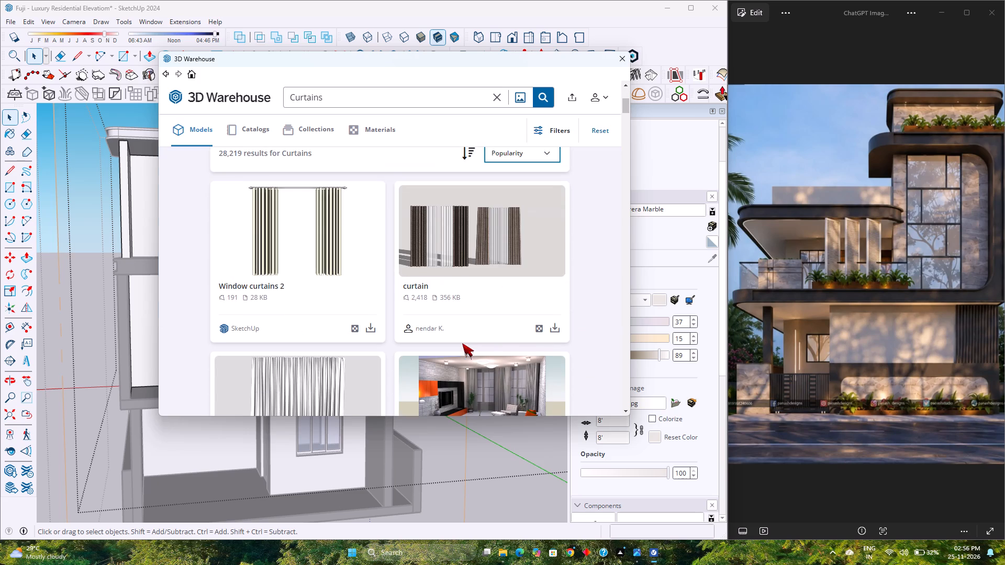
pyautogui.scroll(-9, 462, 343)
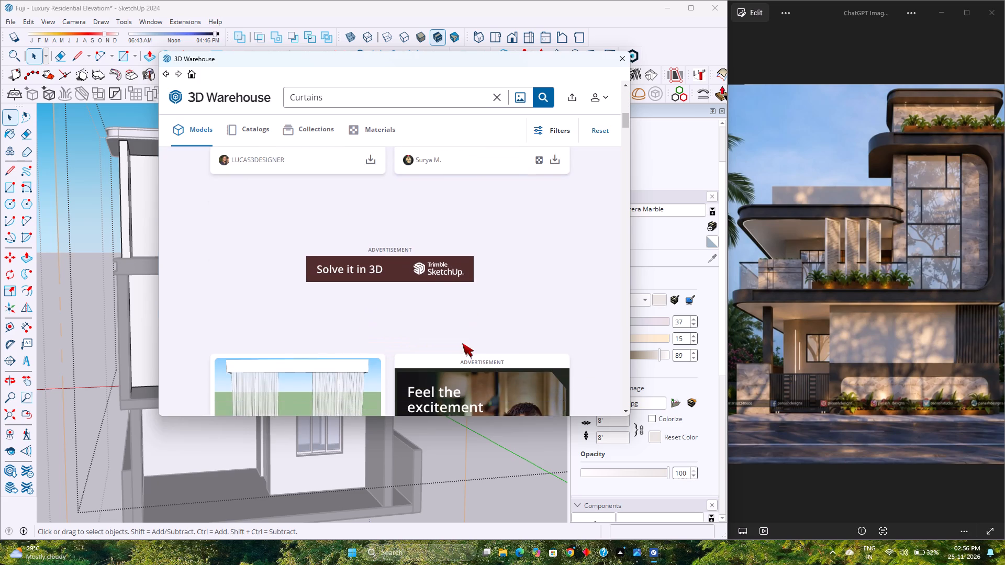
pyautogui.scroll(-3, 462, 343)
pyautogui.scroll(2, 462, 343)
pyautogui.scroll(-2, 462, 343)
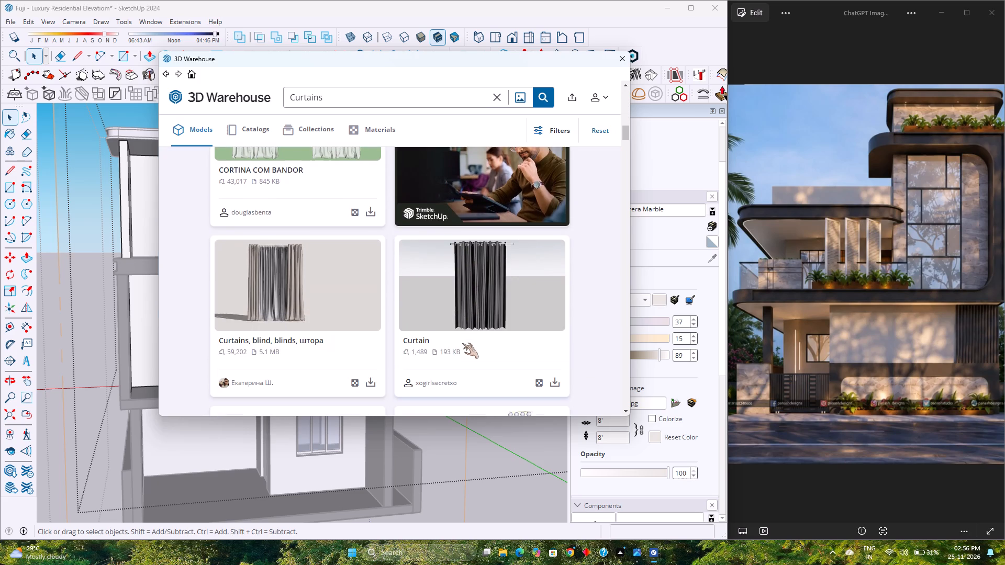
pyautogui.scroll(15, 462, 343)
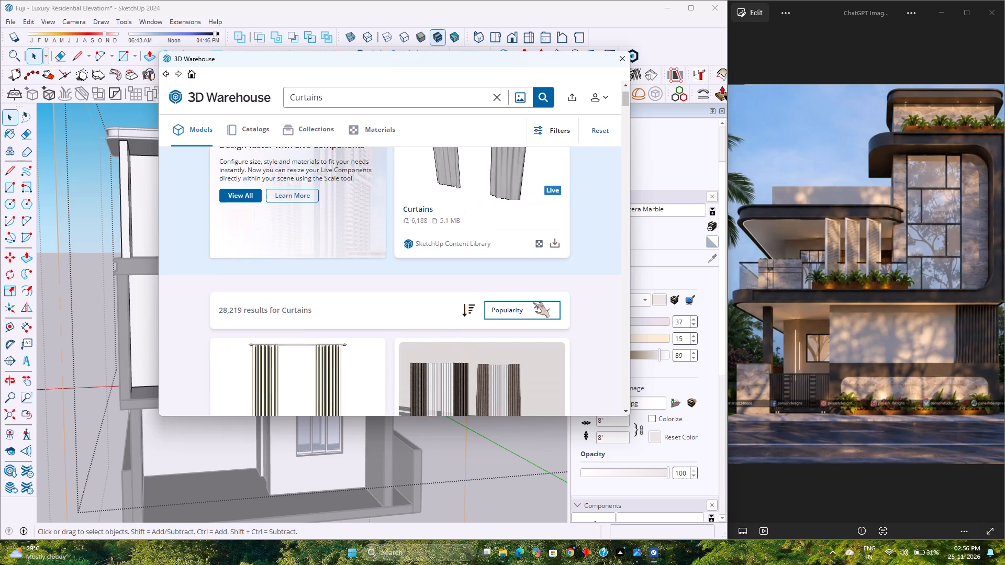
# Sort the Curtains results by Relevance and examine the first models for a curtain suited to the openings.
pyautogui.click(533, 302)
pyautogui.click(494, 148)
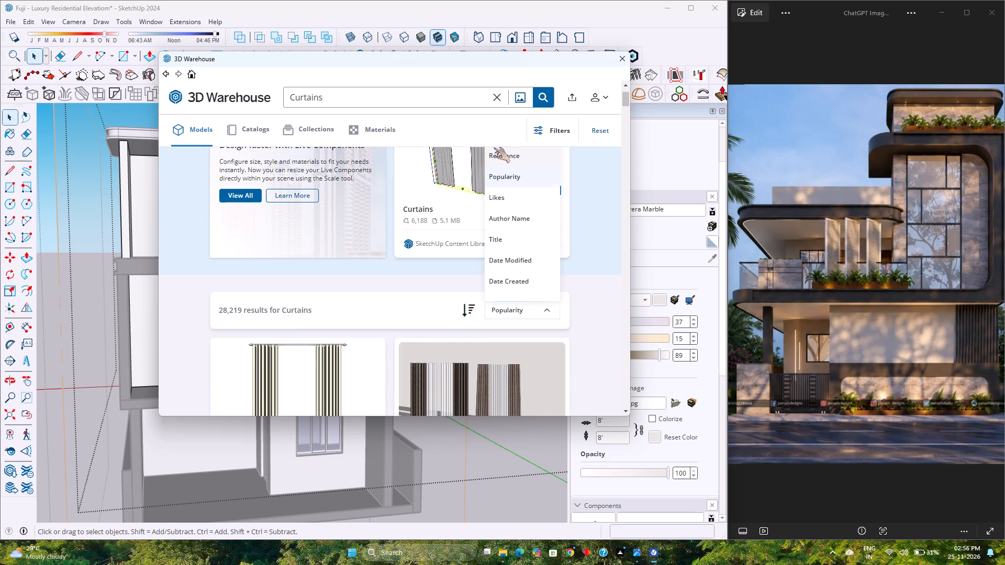
pyautogui.scroll(-4, 378, 341)
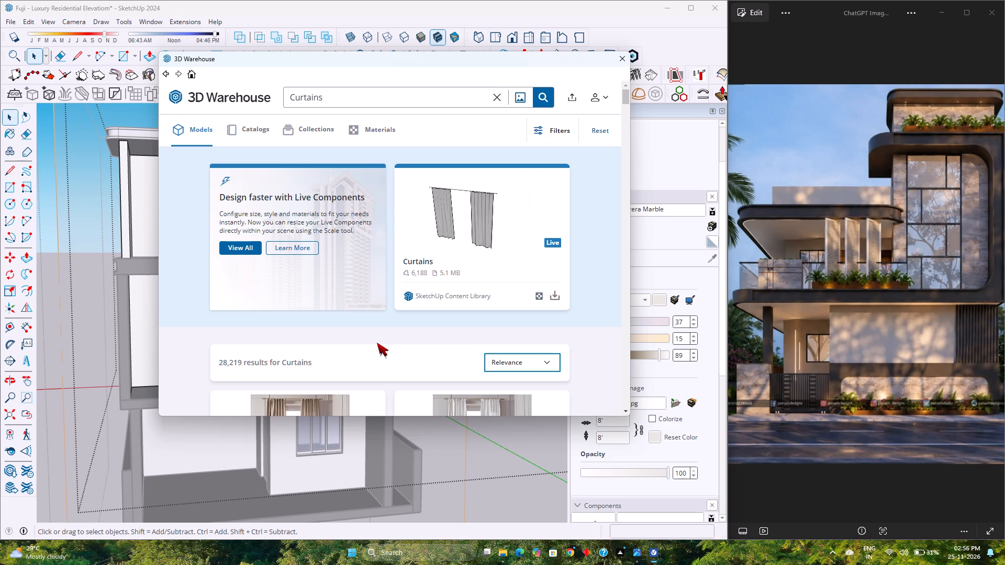
pyautogui.scroll(-13, 377, 343)
pyautogui.scroll(1, 377, 343)
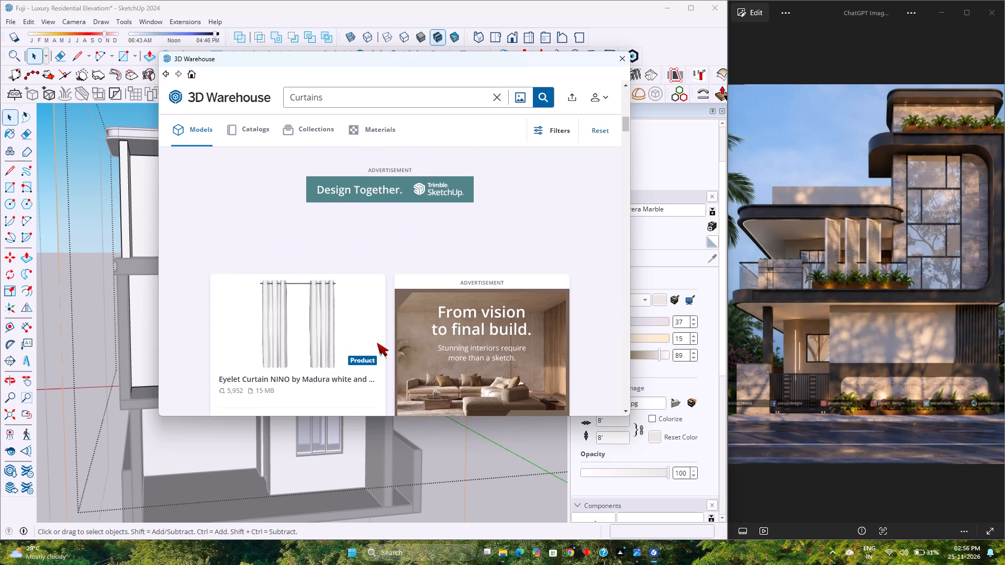
pyautogui.scroll(-7, 377, 343)
pyautogui.scroll(-15, 377, 343)
pyautogui.scroll(8, 377, 345)
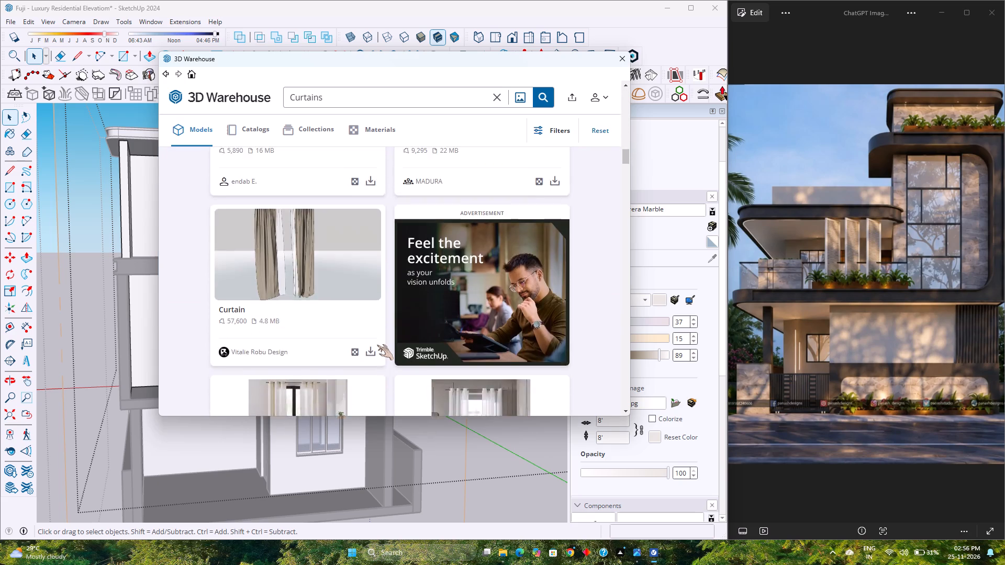
pyautogui.scroll(-8, 376, 345)
pyautogui.scroll(5, 376, 346)
pyautogui.scroll(-6, 376, 346)
pyautogui.scroll(7, 376, 347)
pyautogui.scroll(-3, 376, 348)
pyautogui.scroll(3, 376, 348)
pyautogui.scroll(-9, 376, 348)
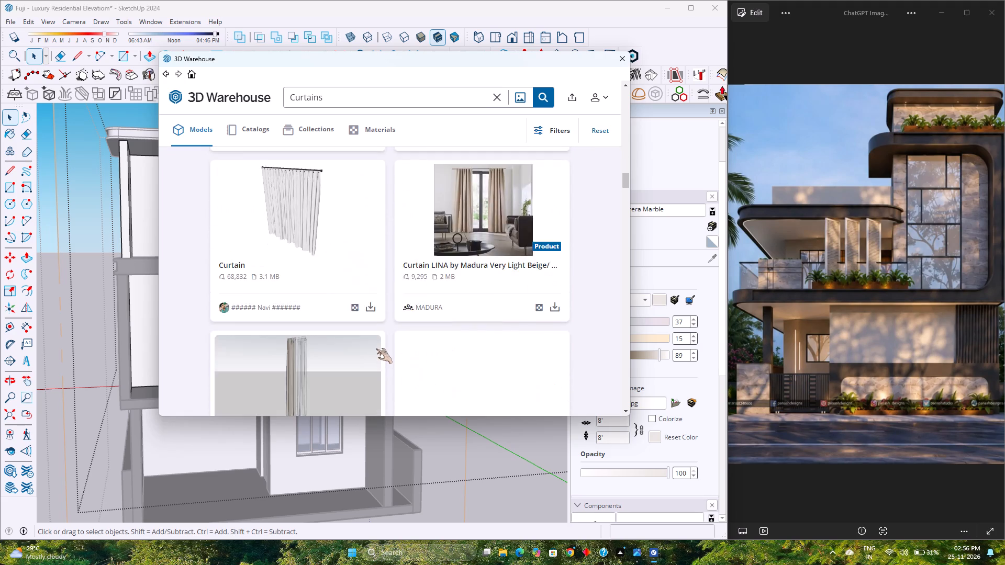
# Look through the rest of the loaded Curtains models, comparing panel shapes and styles for one that suits the openings.
pyautogui.scroll(-7, 376, 348)
pyautogui.scroll(5, 376, 348)
pyautogui.scroll(-11, 376, 348)
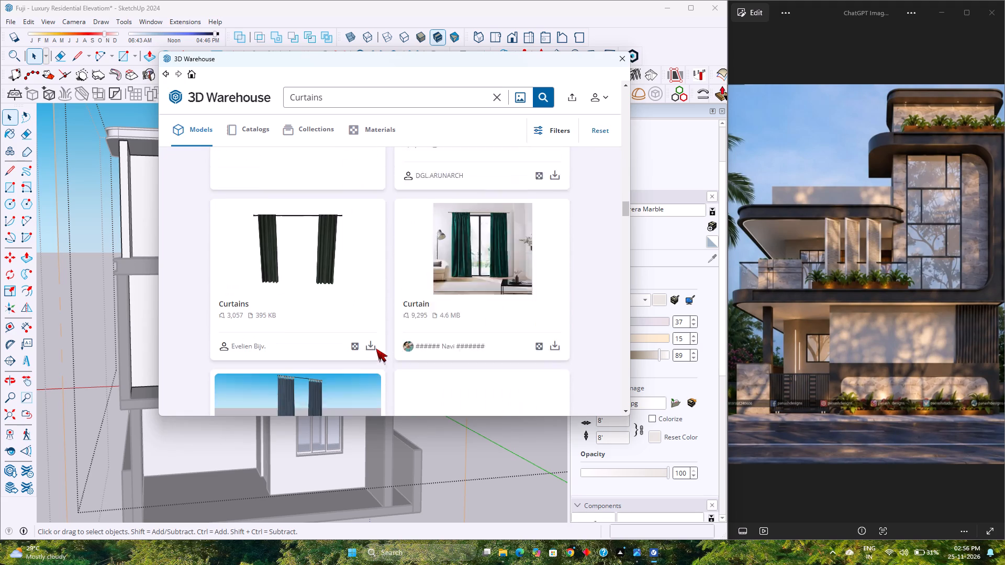
pyautogui.scroll(-14, 376, 348)
pyautogui.scroll(12, 376, 348)
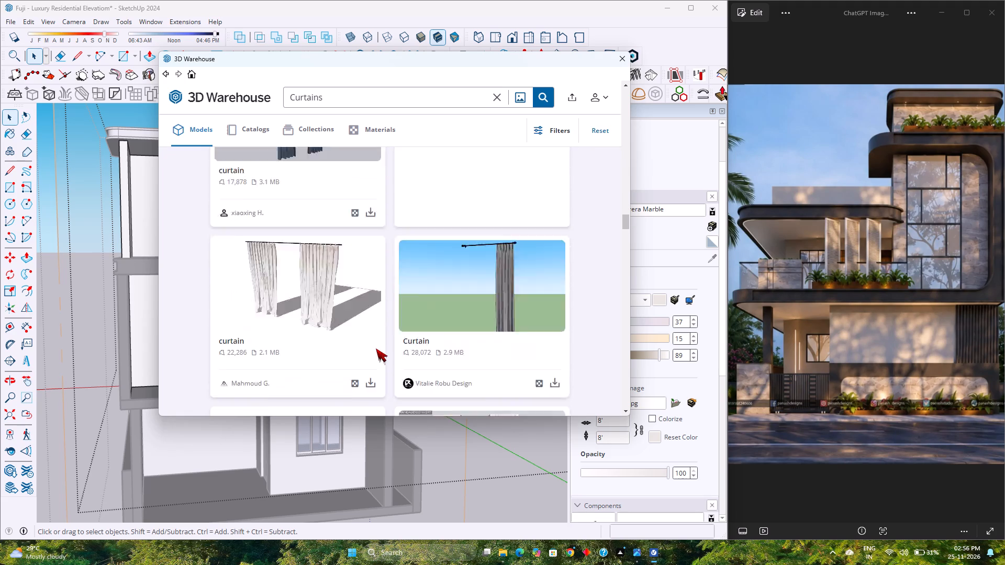
pyautogui.scroll(-14, 376, 348)
pyautogui.scroll(-7, 376, 349)
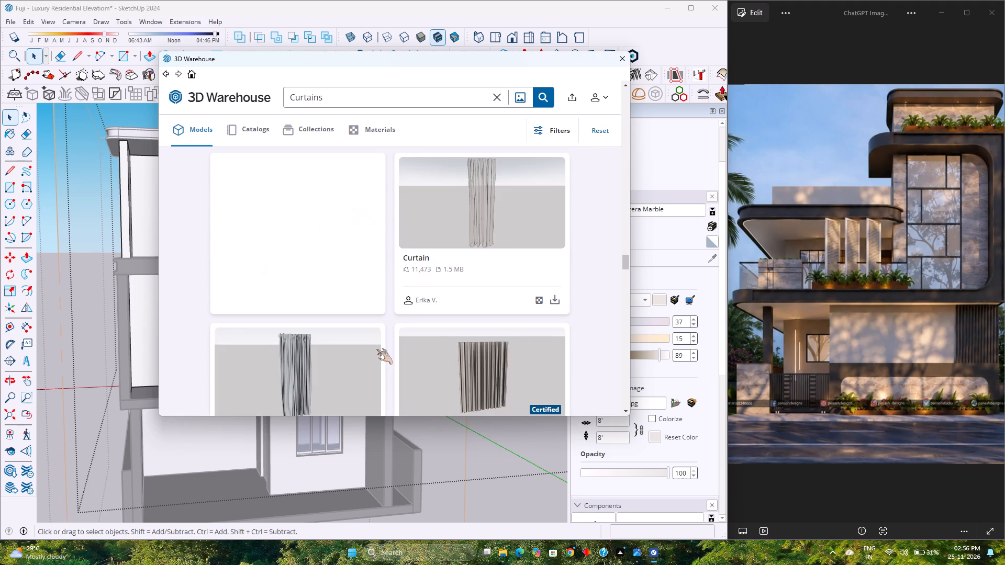
pyautogui.scroll(-7, 376, 349)
pyautogui.scroll(1, 376, 349)
pyautogui.scroll(-3, 376, 349)
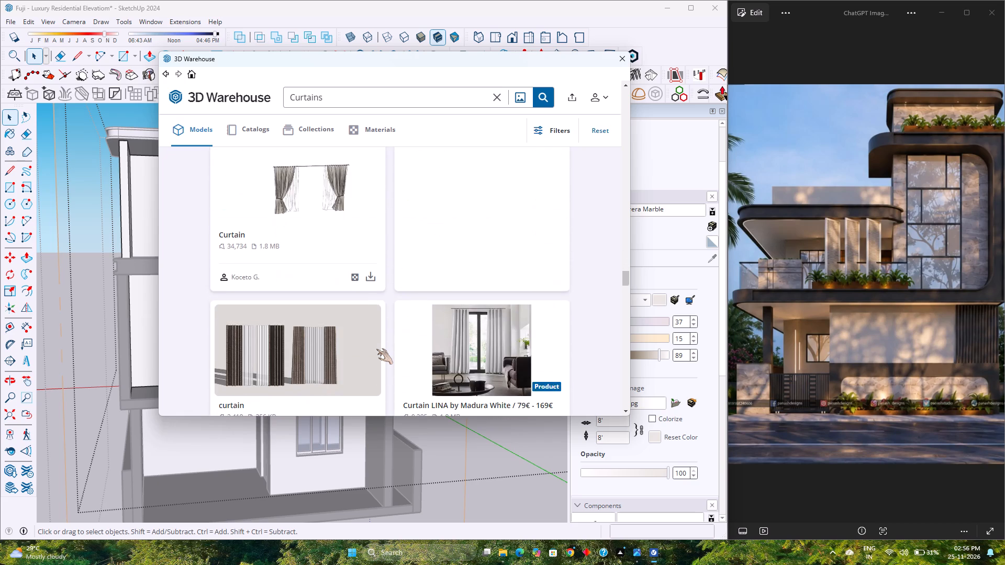
pyautogui.scroll(-15, 376, 349)
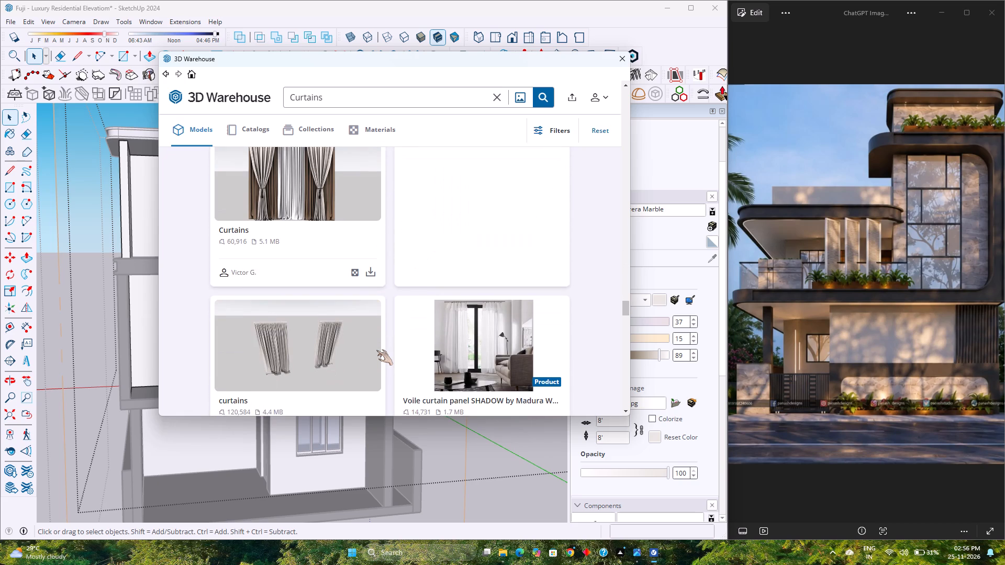
pyautogui.scroll(-13, 376, 350)
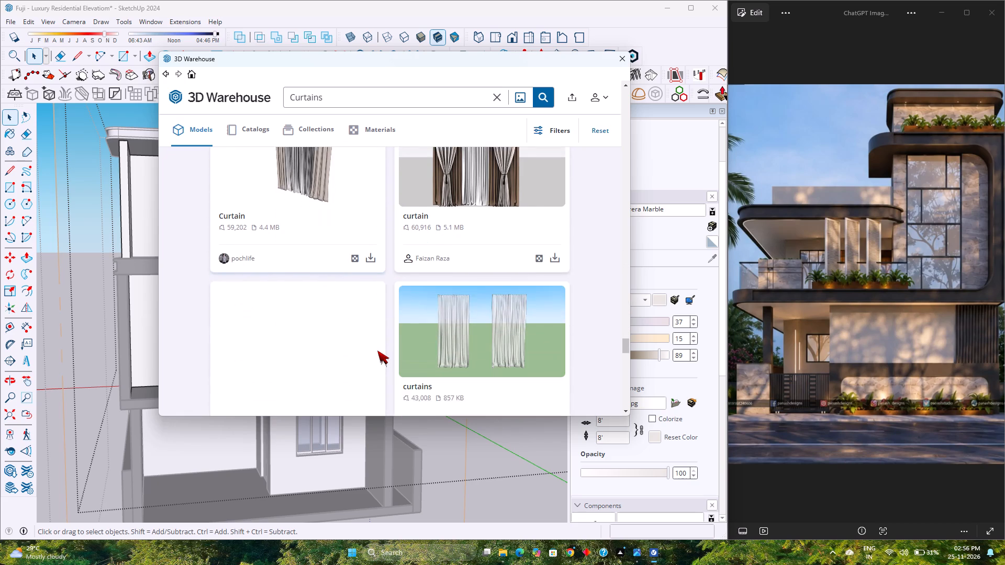
pyautogui.scroll(2, 377, 351)
pyautogui.scroll(-11, 377, 351)
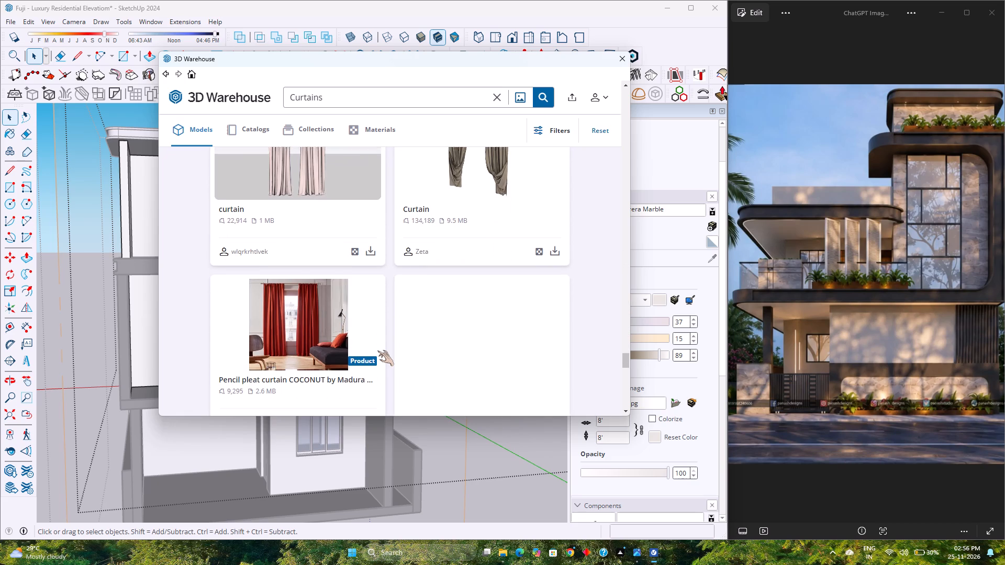
pyautogui.scroll(-3, 377, 351)
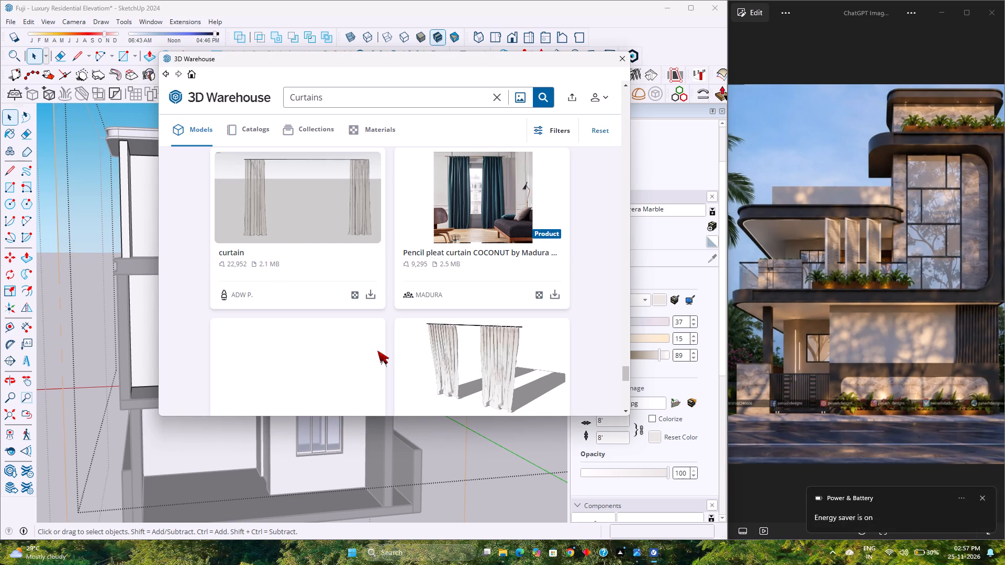
pyautogui.scroll(-5, 378, 351)
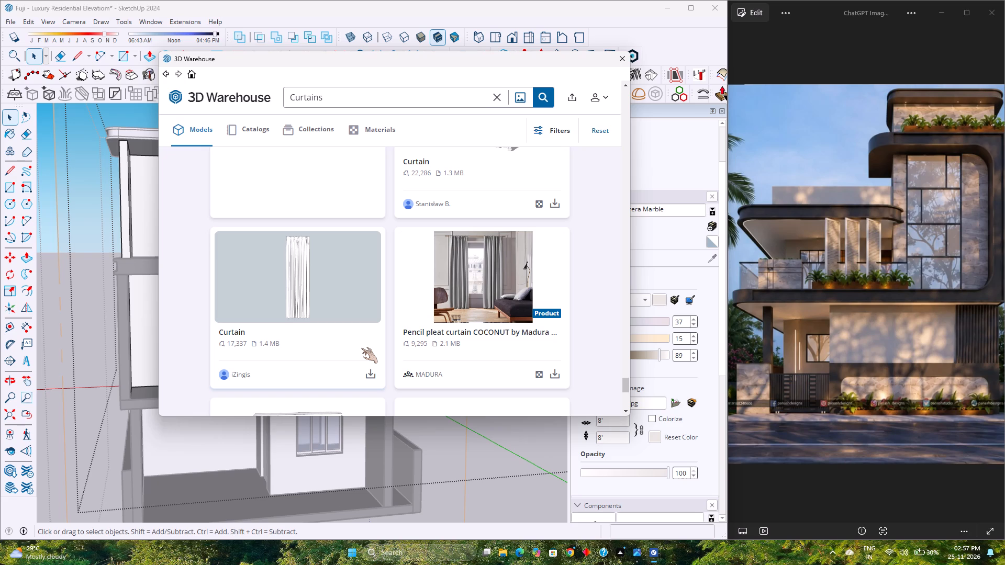
pyautogui.scroll(-6, 360, 273)
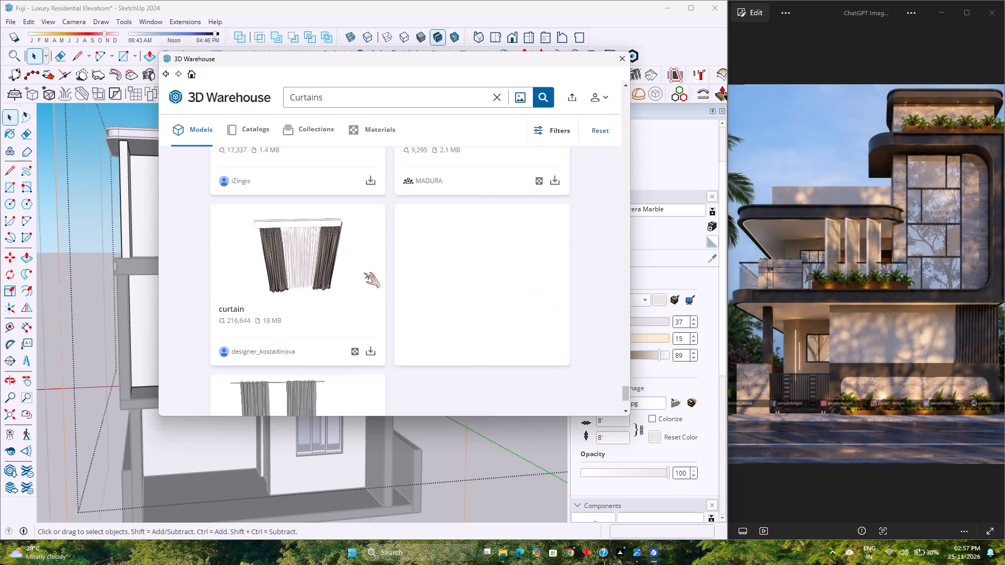
pyautogui.scroll(4, 364, 273)
pyautogui.scroll(-4, 366, 273)
pyautogui.scroll(3, 368, 272)
pyautogui.scroll(-4, 375, 269)
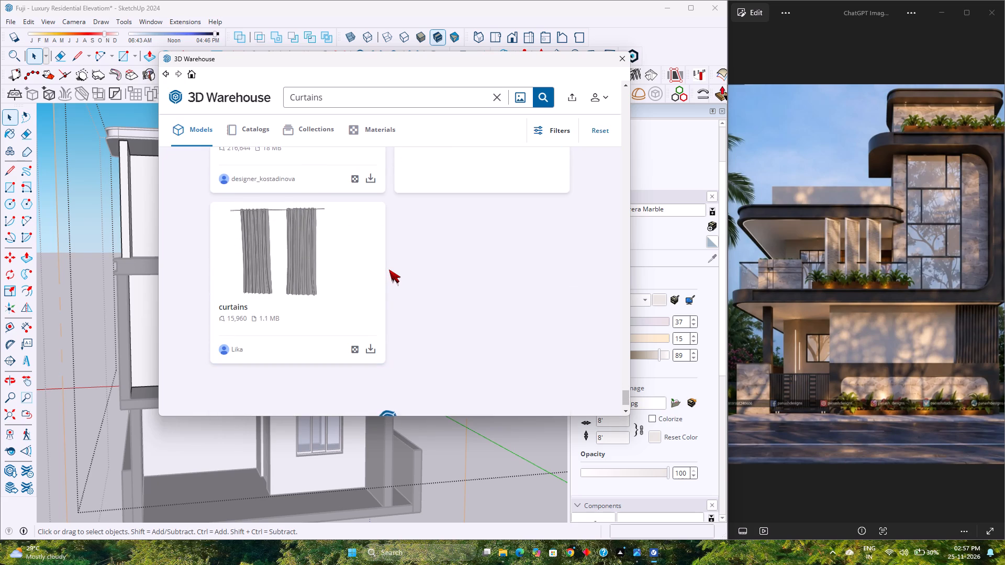
pyautogui.scroll(-6, 389, 269)
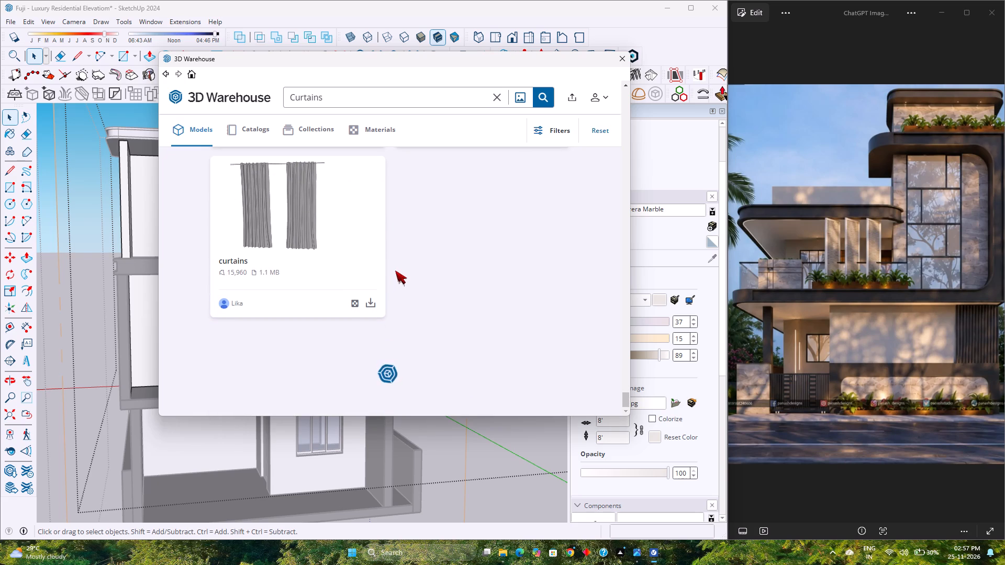
# Load the next batch of Curtains results and examine its models to the end for a suitable door or window curtain.
pyautogui.scroll(-4, 412, 315)
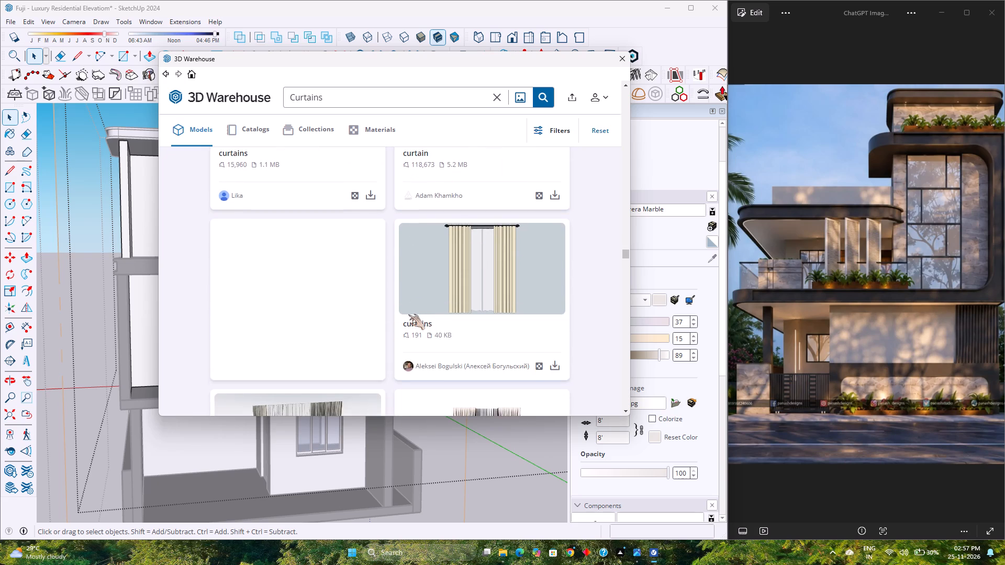
pyautogui.scroll(-6, 408, 314)
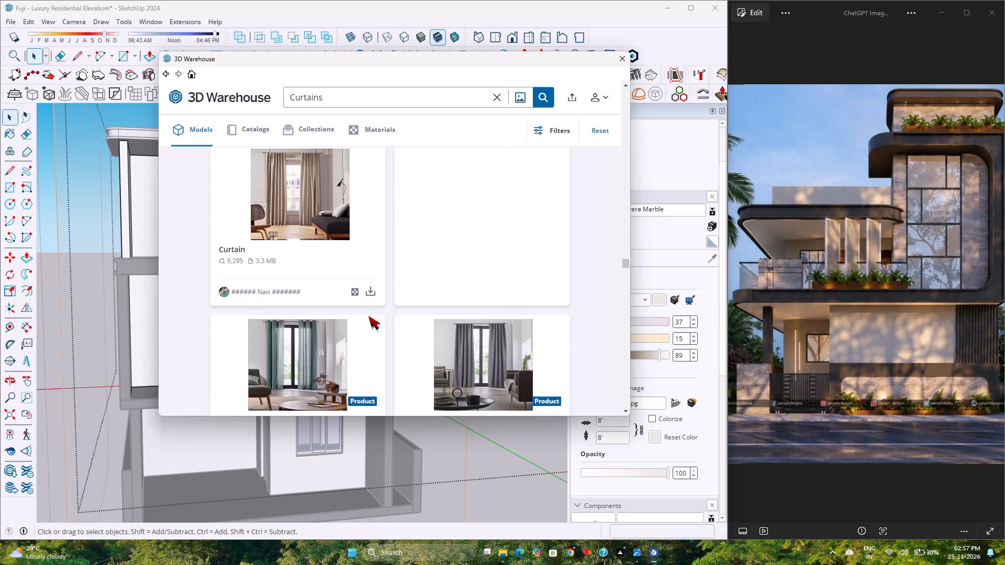
pyautogui.scroll(-8, 368, 316)
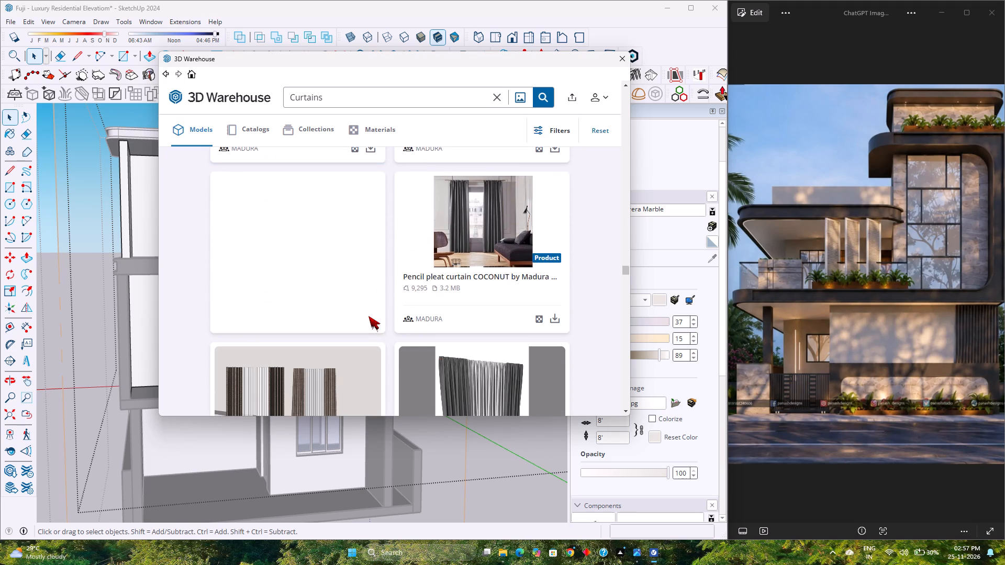
pyautogui.scroll(-11, 368, 316)
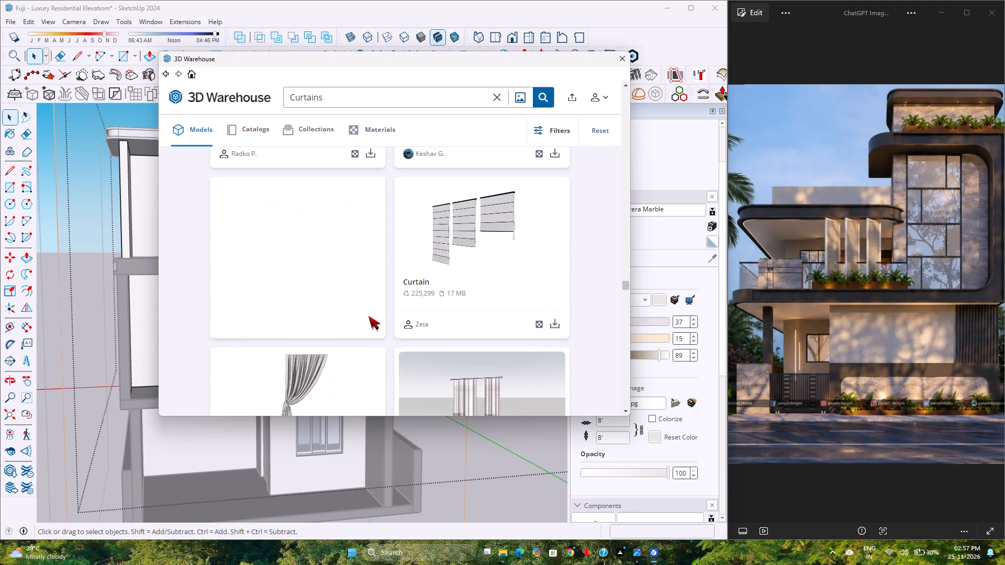
pyautogui.scroll(-10, 368, 316)
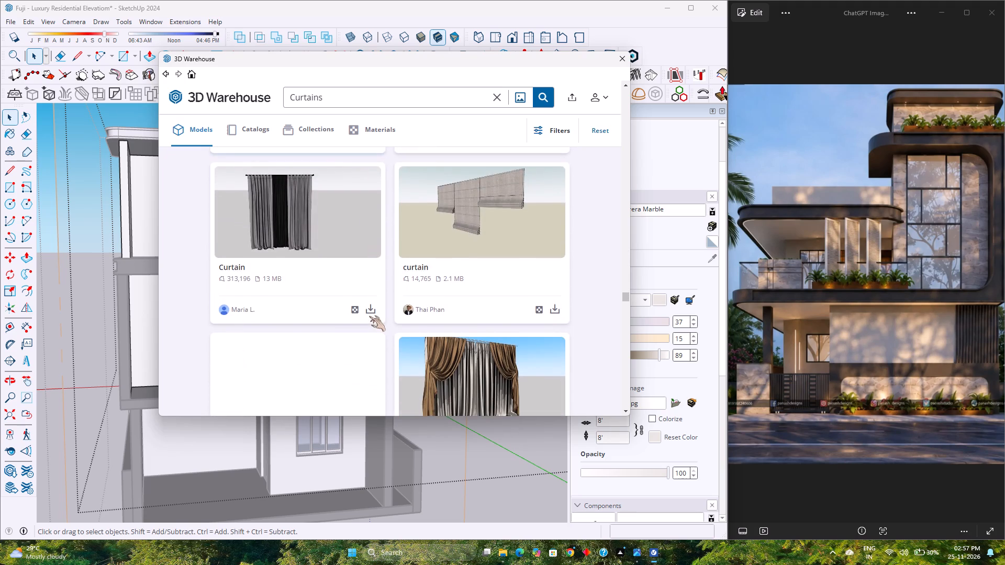
pyautogui.scroll(-11, 369, 316)
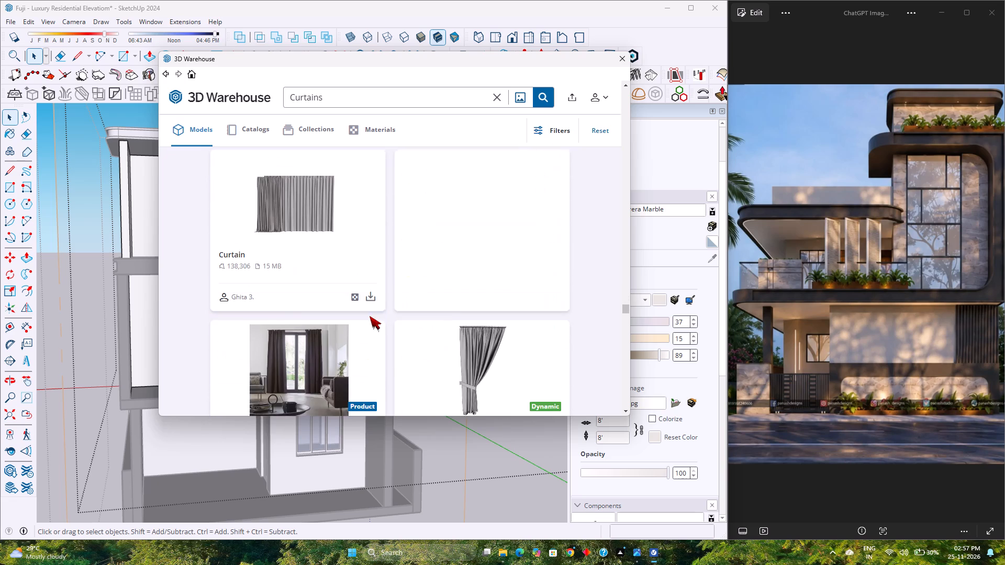
pyautogui.scroll(-13, 370, 316)
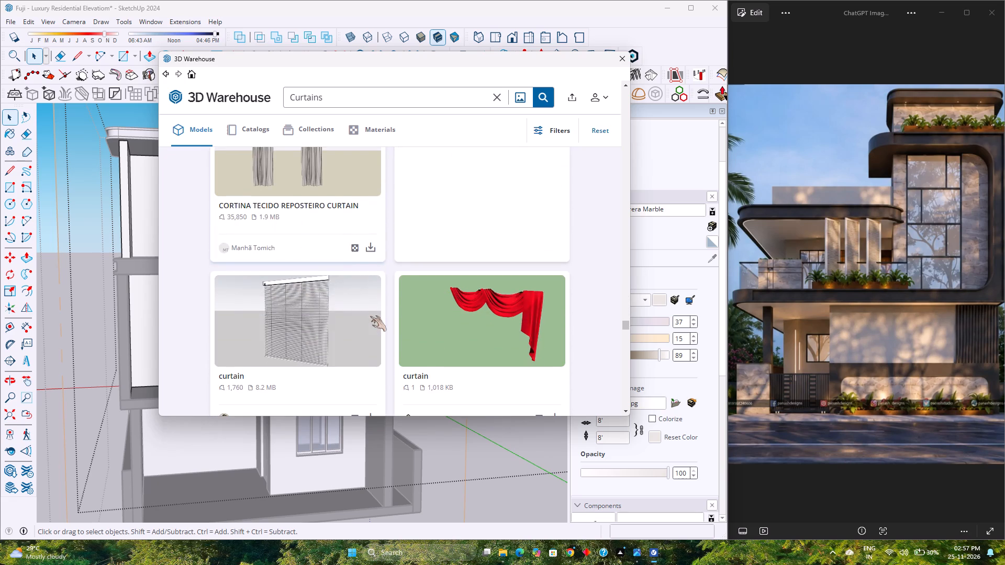
pyautogui.scroll(-6, 370, 316)
pyautogui.scroll(1, 370, 316)
pyautogui.scroll(-20, 370, 316)
pyautogui.scroll(-3, 372, 314)
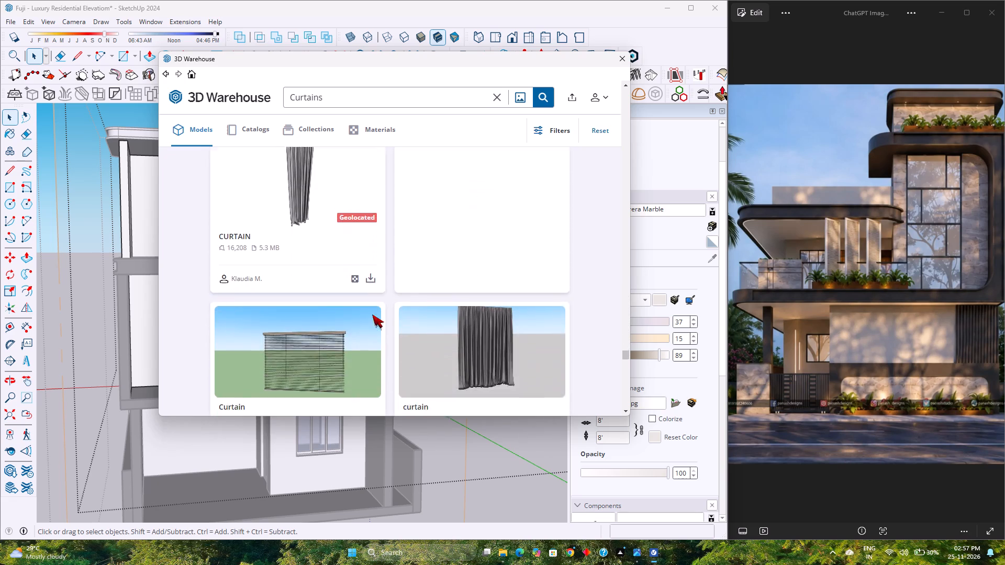
pyautogui.scroll(-17, 372, 314)
pyautogui.scroll(-4, 373, 314)
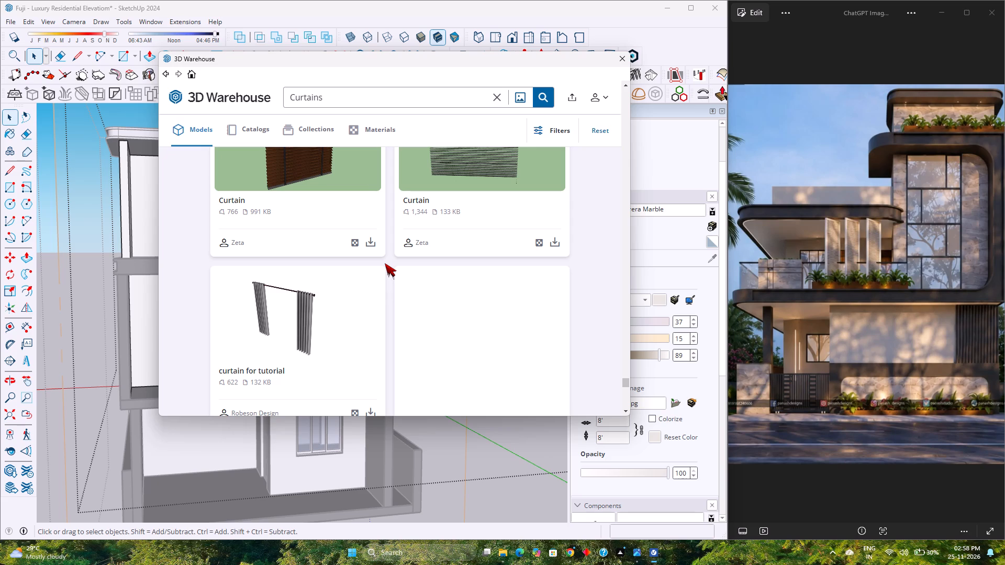
pyautogui.scroll(-2, 384, 193)
pyautogui.scroll(-8, 359, 325)
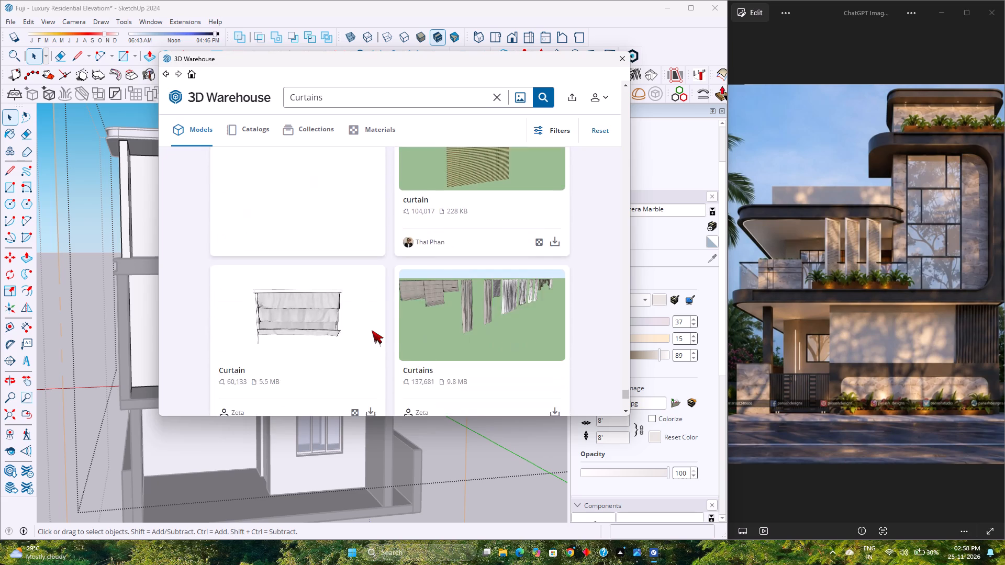
pyautogui.scroll(-14, 375, 330)
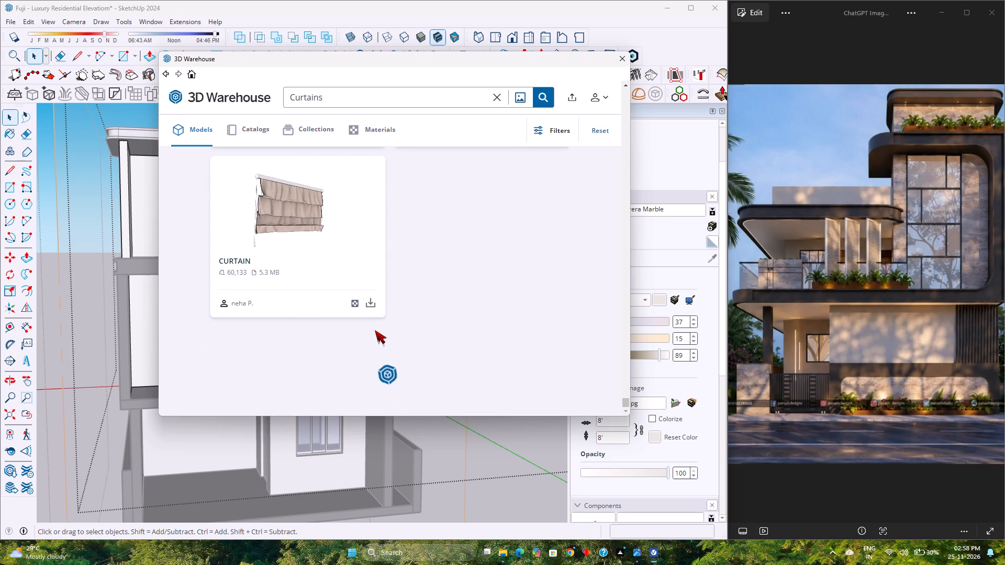
pyautogui.scroll(-3, 375, 330)
pyautogui.scroll(5, 375, 330)
pyautogui.scroll(-5, 375, 330)
pyautogui.scroll(4, 375, 330)
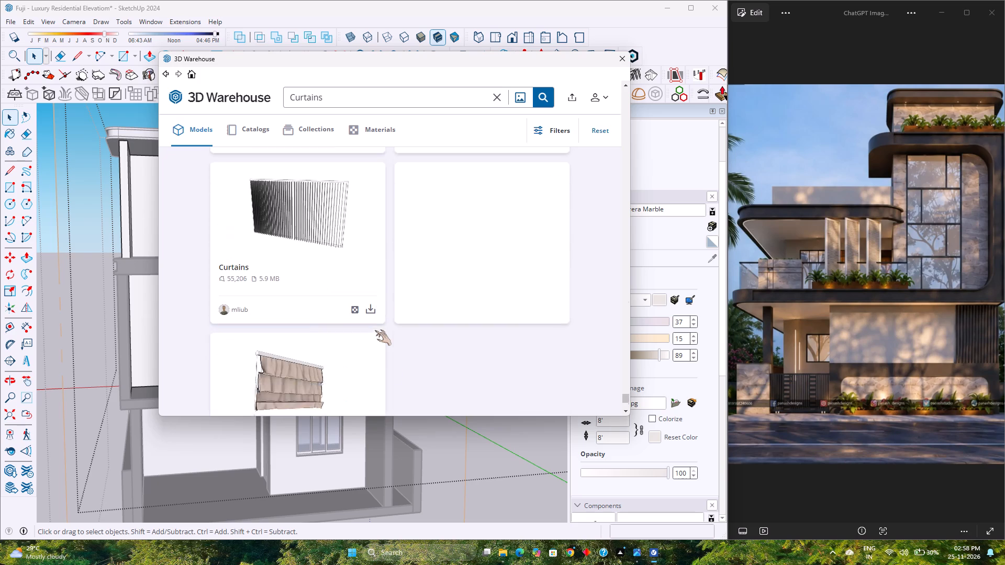
pyautogui.scroll(-4, 375, 330)
pyautogui.scroll(4, 375, 330)
# Load another batch of Curtains results and examine its first models for a panel style suited to the doors and windows.
pyautogui.scroll(-7, 375, 330)
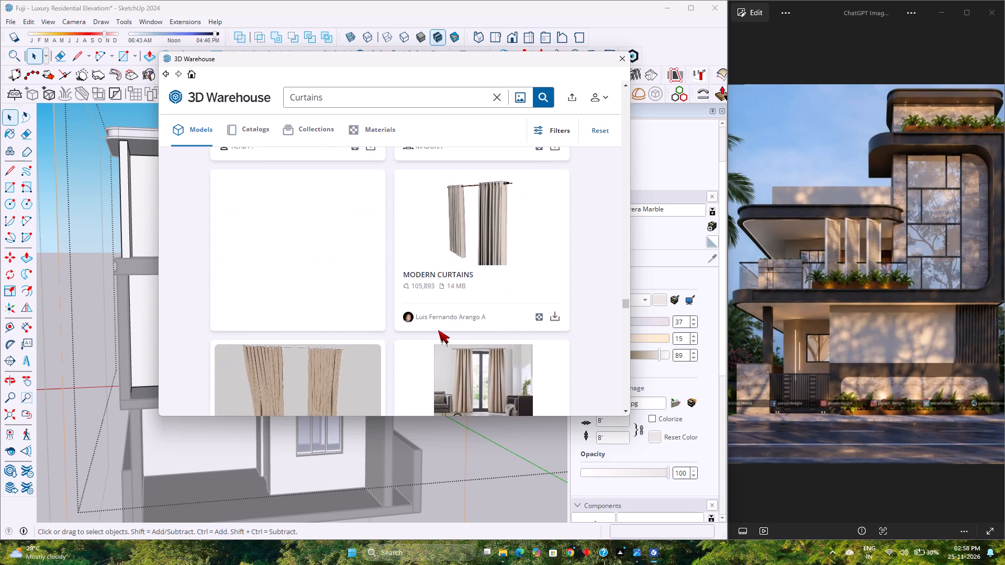
pyautogui.scroll(-5, 439, 330)
pyautogui.scroll(-3, 328, 340)
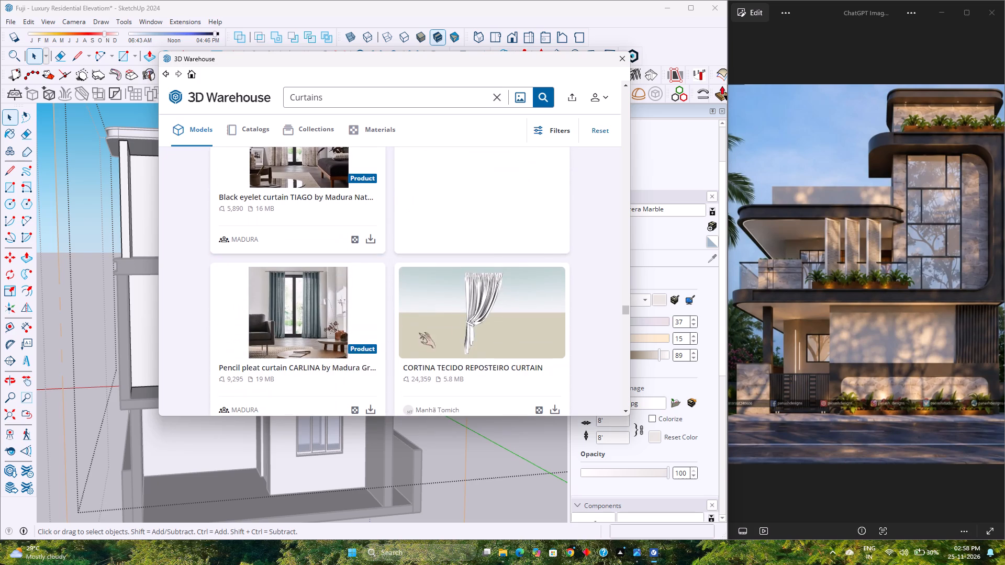
pyautogui.scroll(-4, 453, 329)
pyautogui.scroll(-4, 297, 344)
pyautogui.scroll(-3, 386, 330)
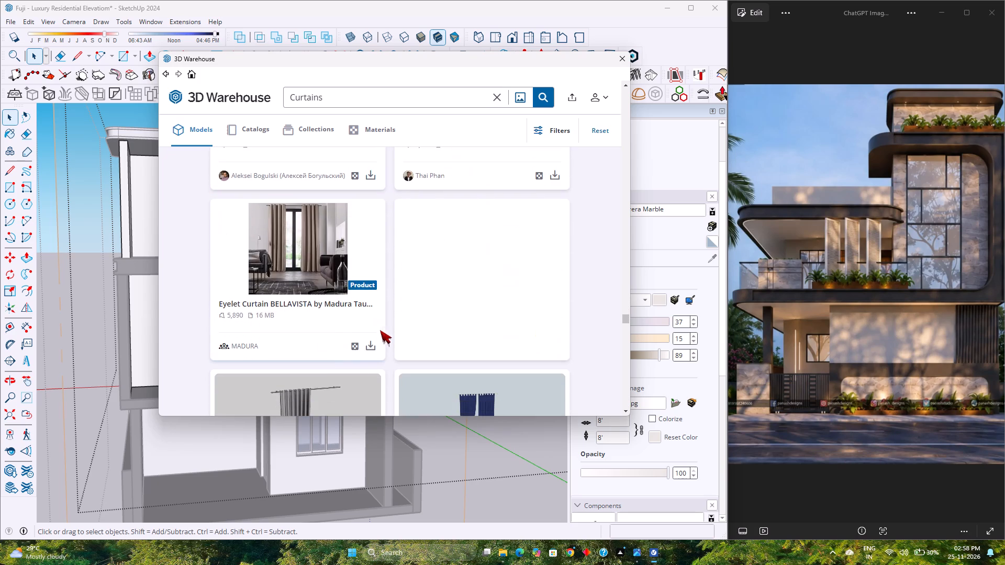
pyautogui.scroll(-2, 304, 340)
pyautogui.scroll(-3, 427, 331)
pyautogui.scroll(-3, 382, 333)
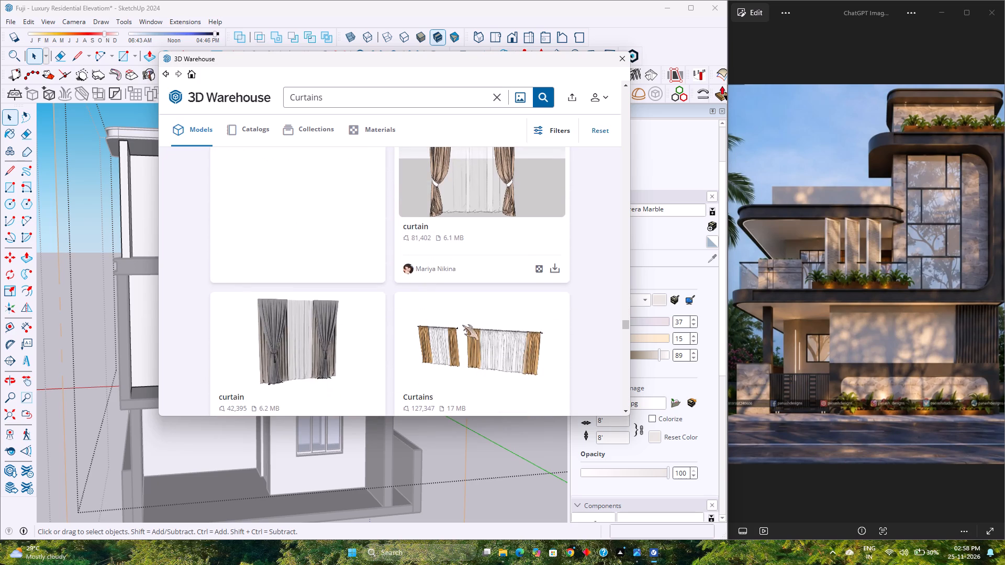
pyautogui.scroll(-2, 462, 325)
pyautogui.scroll(3, 462, 325)
pyautogui.scroll(-3, 462, 325)
pyautogui.scroll(1, 462, 325)
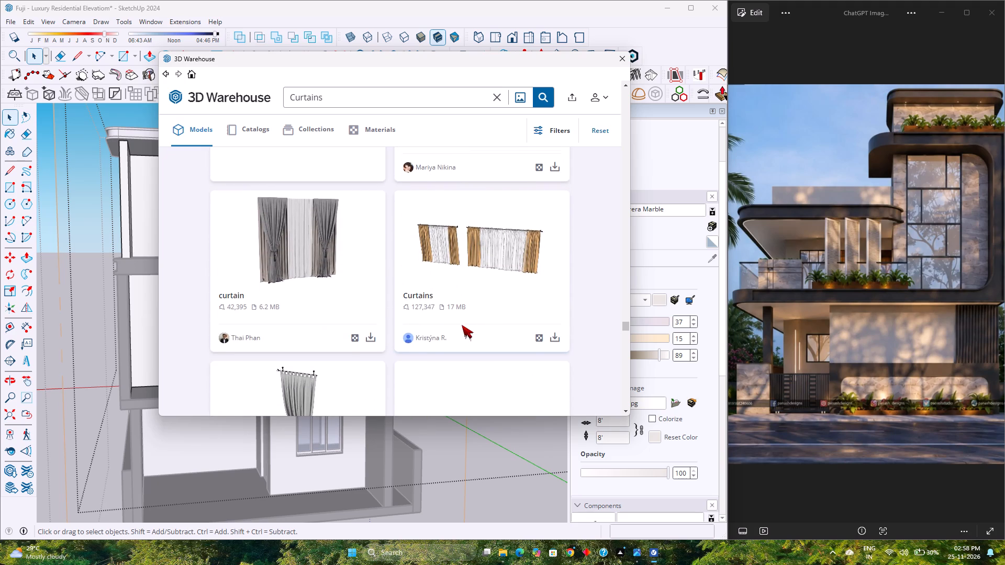
pyautogui.scroll(-1, 462, 325)
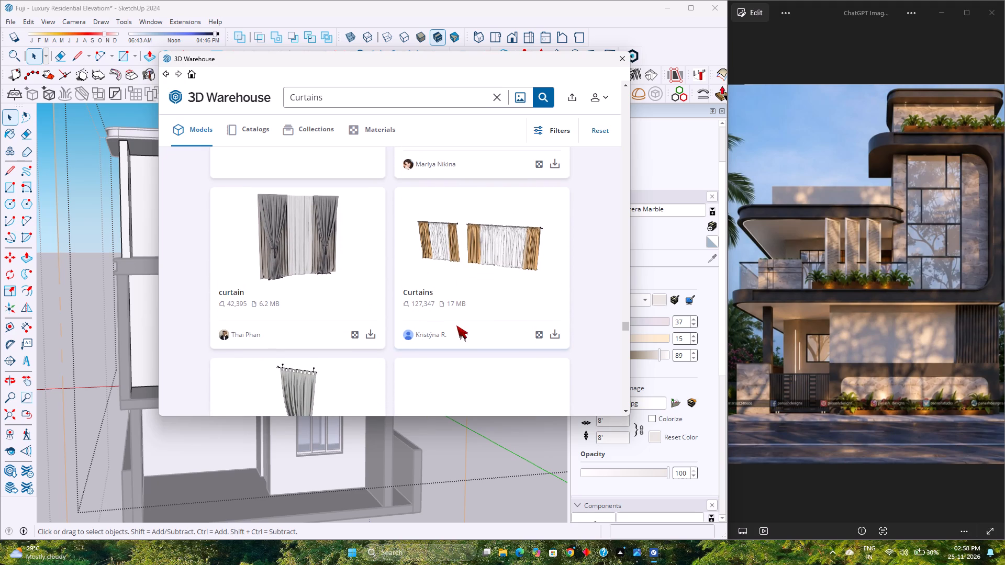
pyautogui.scroll(-8, 456, 325)
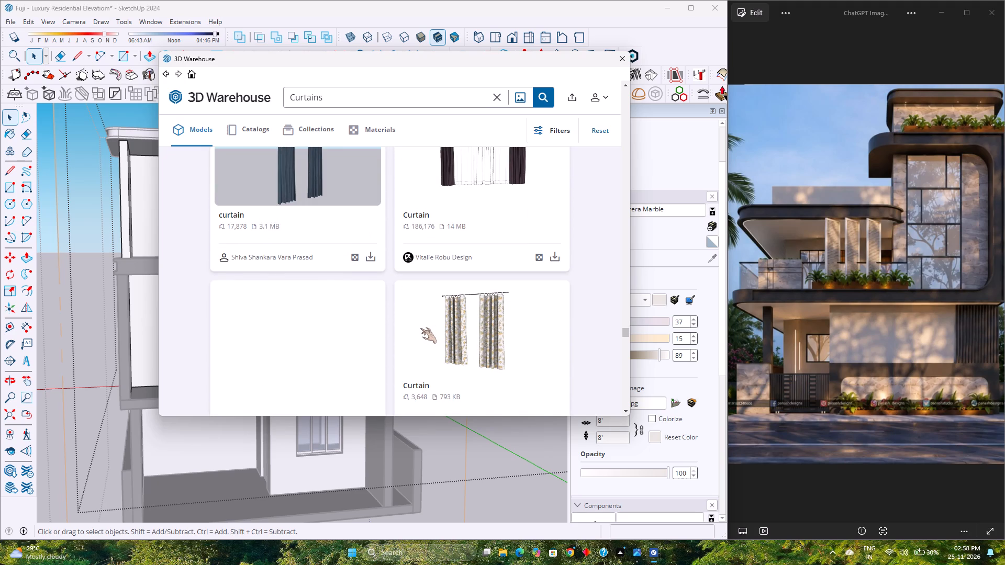
pyautogui.scroll(-4, 322, 343)
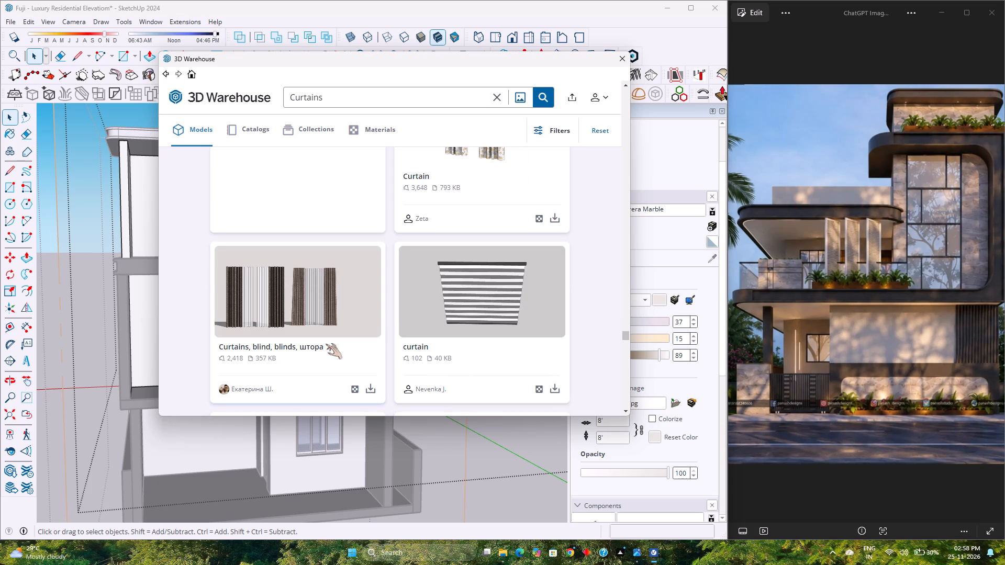
pyautogui.scroll(1, 326, 344)
pyautogui.scroll(-3, 326, 344)
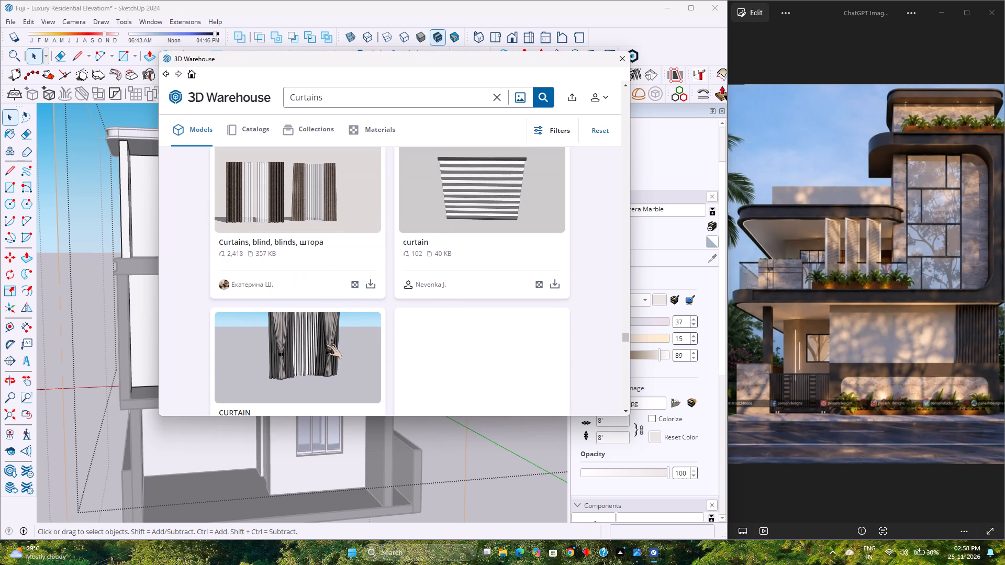
pyautogui.scroll(-3, 331, 348)
pyautogui.scroll(-6, 433, 336)
pyautogui.scroll(-3, 363, 343)
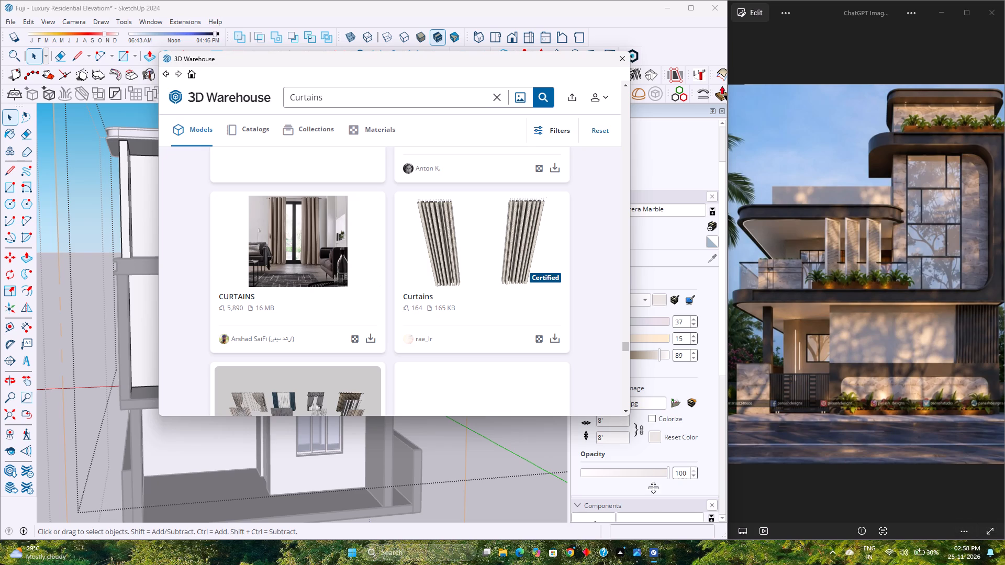
# Look through the remaining models of this Curtains batch to its end, comparing straight, sheer and tied-back designs for the openings.
pyautogui.scroll(-10, 405, 302)
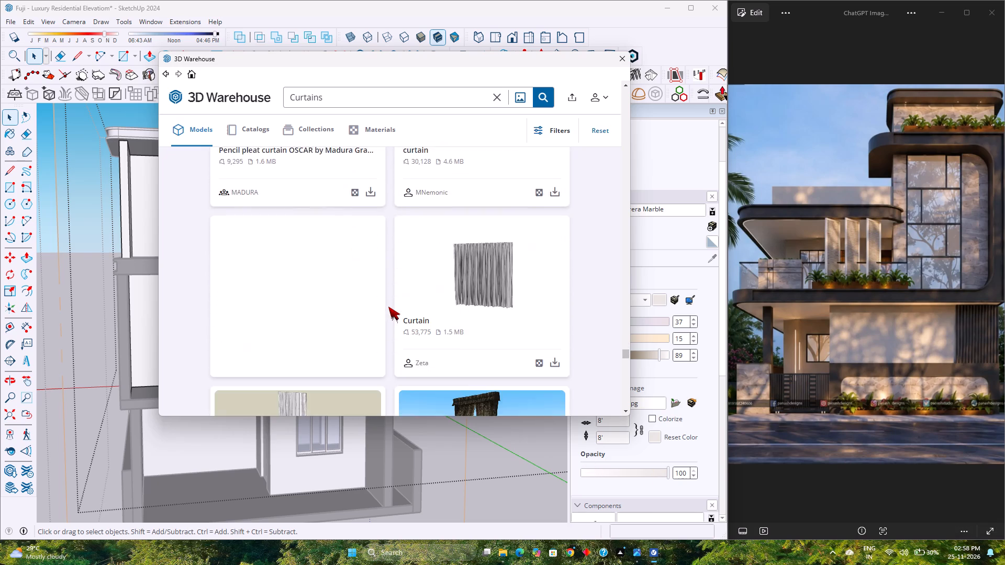
pyautogui.scroll(-8, 388, 307)
pyautogui.scroll(1, 388, 307)
pyautogui.scroll(-1, 388, 307)
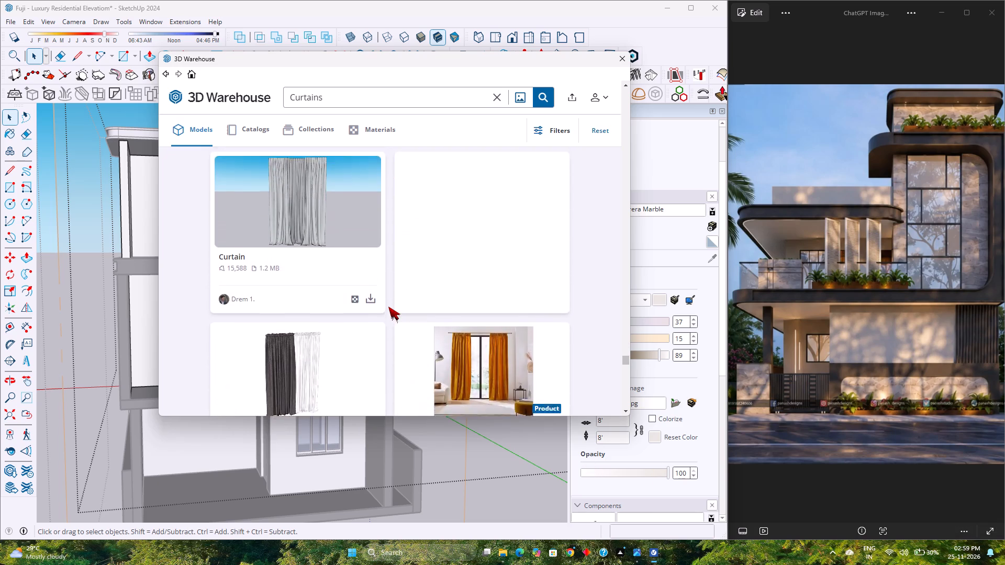
pyautogui.scroll(-13, 388, 307)
pyautogui.rightClick(388, 307)
pyautogui.scroll(-1, 388, 307)
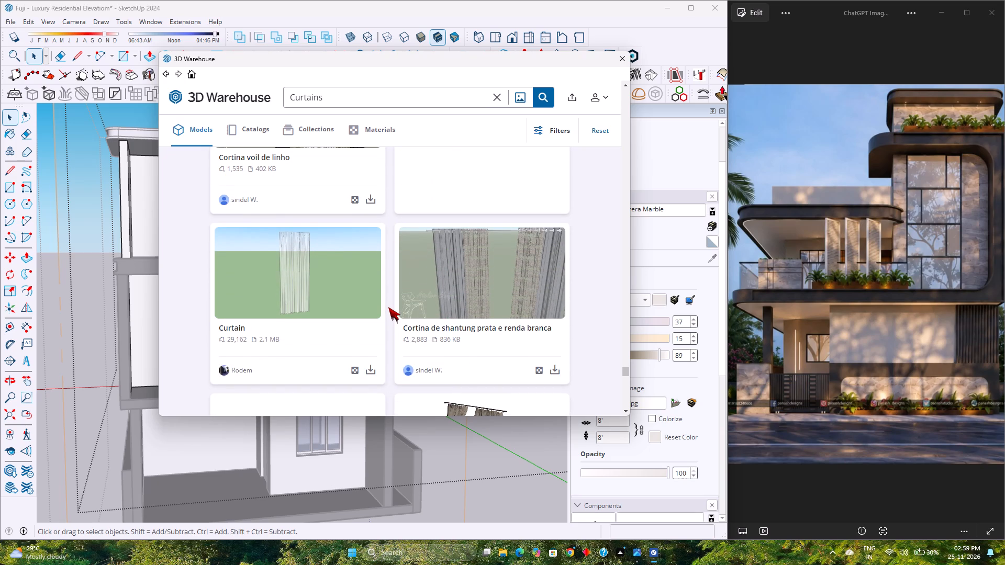
pyautogui.scroll(-3, 388, 309)
pyautogui.click(389, 300)
pyautogui.scroll(-3, 383, 303)
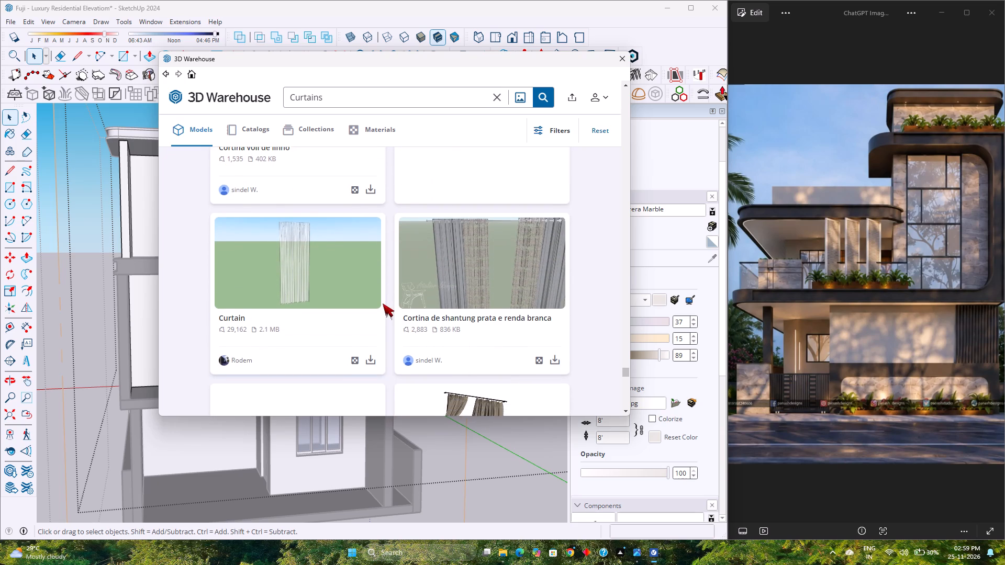
pyautogui.scroll(-6, 383, 303)
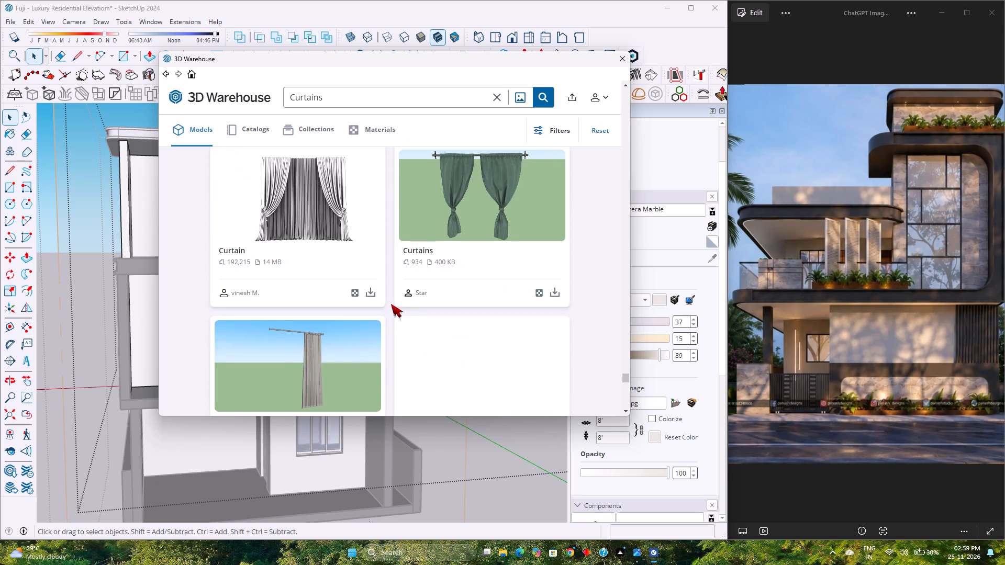
pyautogui.scroll(-8, 391, 304)
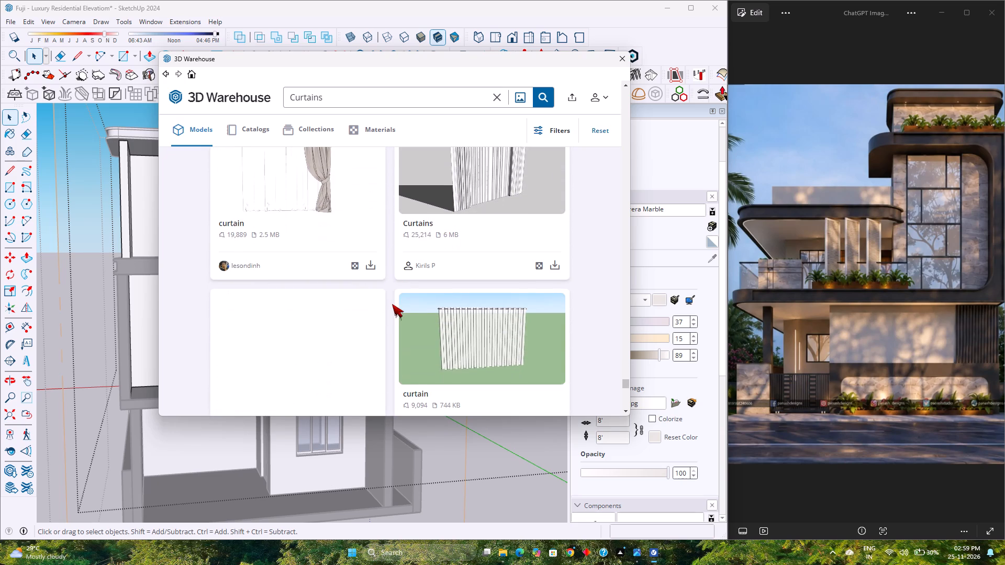
pyautogui.scroll(-7, 392, 304)
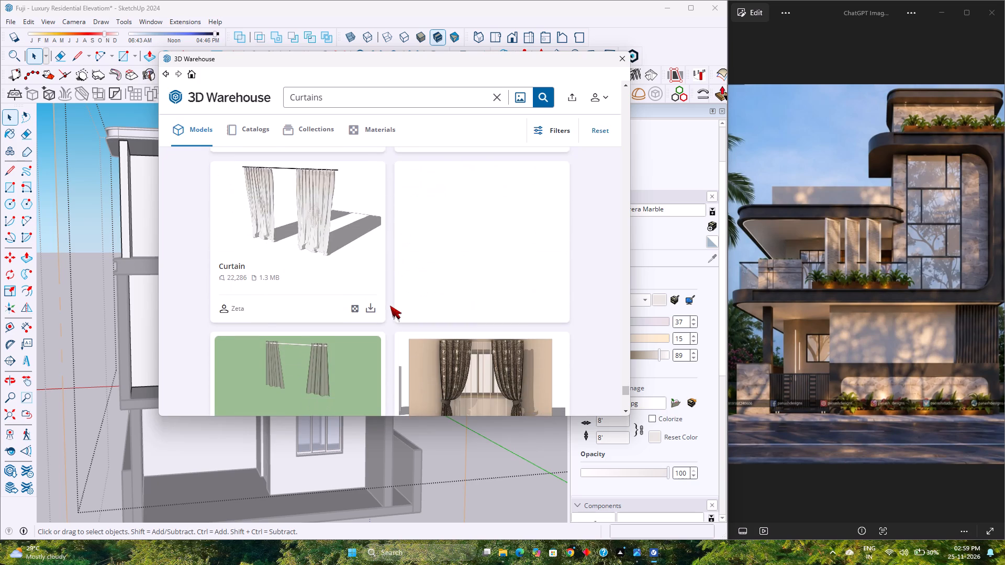
pyautogui.scroll(-12, 390, 306)
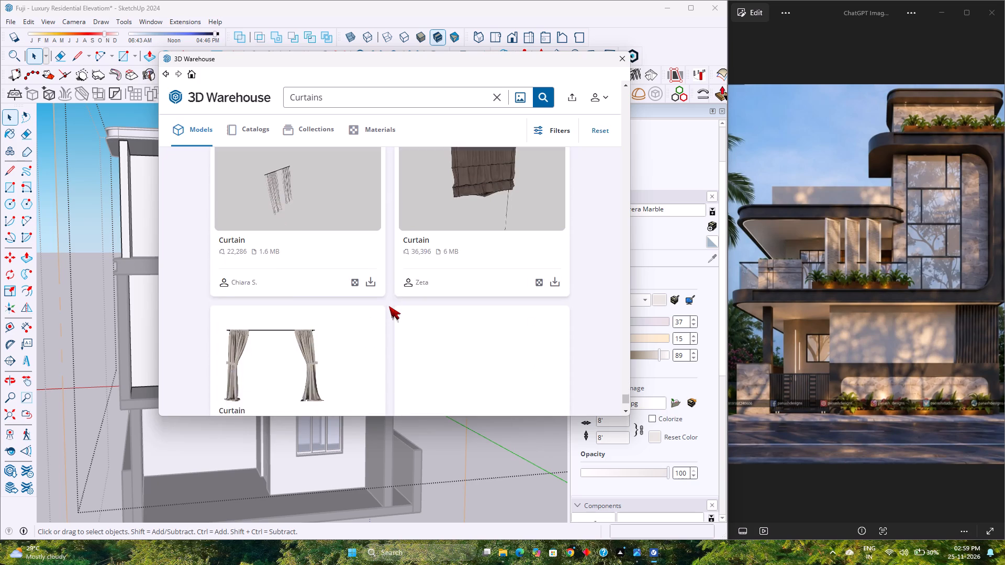
pyautogui.scroll(-8, 389, 306)
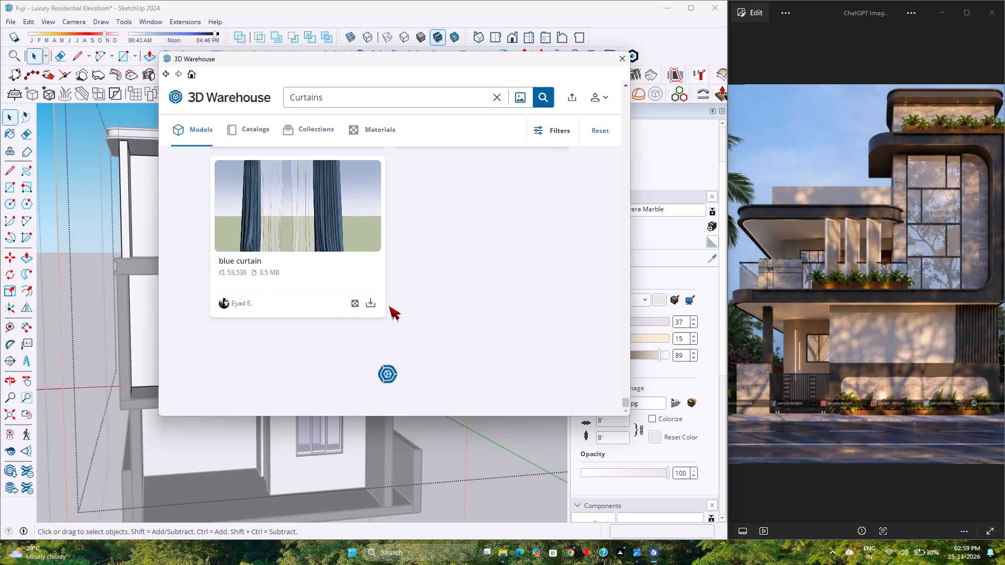
# Load the next batch of Curtains results and examine its first models for a panel style suited to the doors and windows.
pyautogui.scroll(-4, 389, 306)
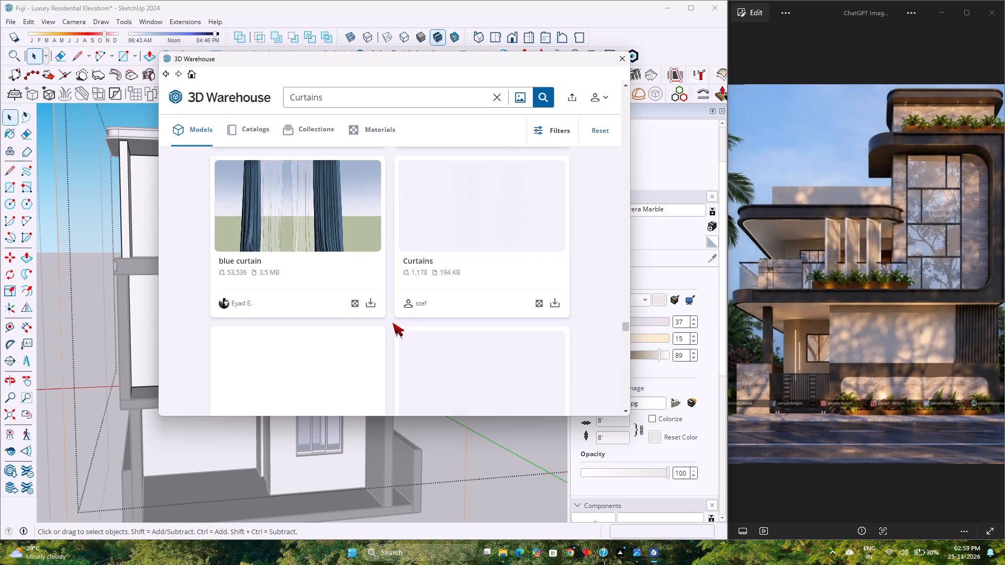
pyautogui.scroll(-4, 386, 314)
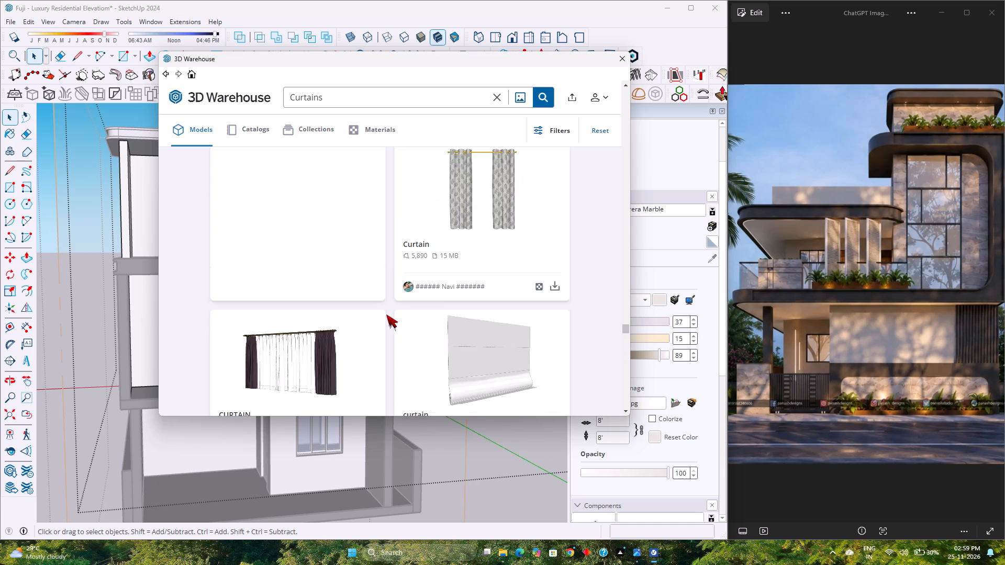
pyautogui.scroll(-8, 386, 314)
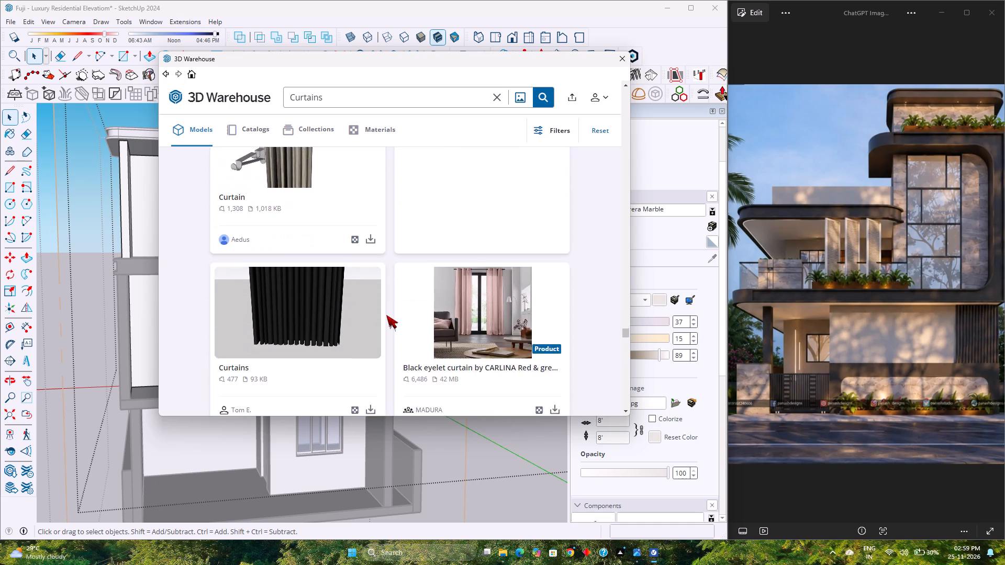
pyautogui.scroll(-7, 386, 315)
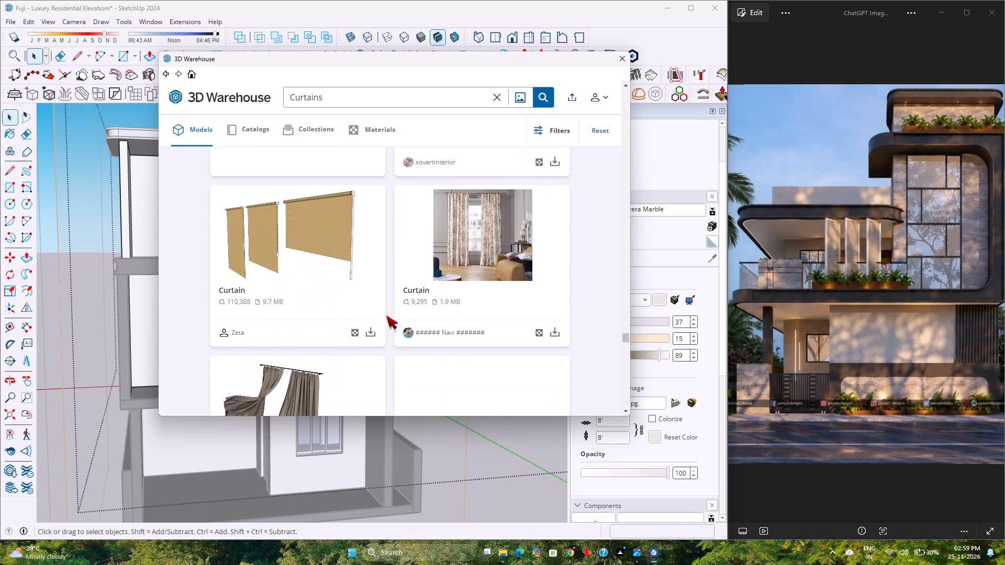
pyautogui.scroll(-3, 386, 315)
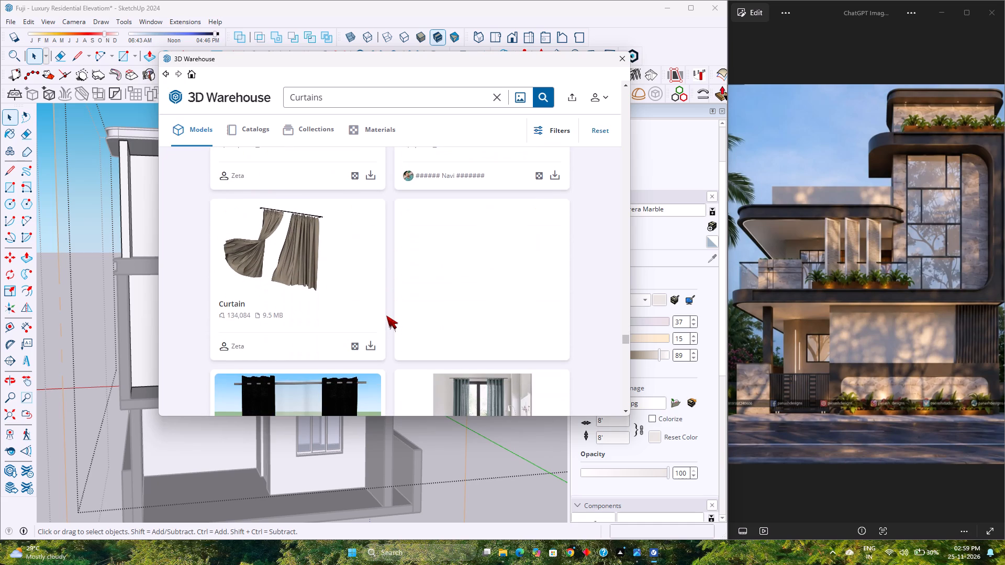
pyautogui.scroll(-8, 386, 315)
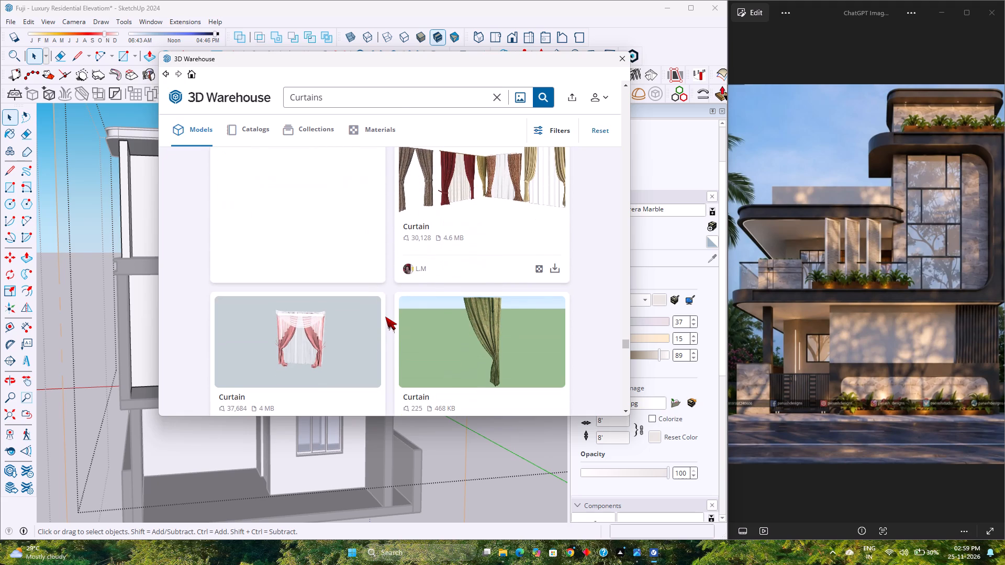
pyautogui.scroll(-5, 385, 317)
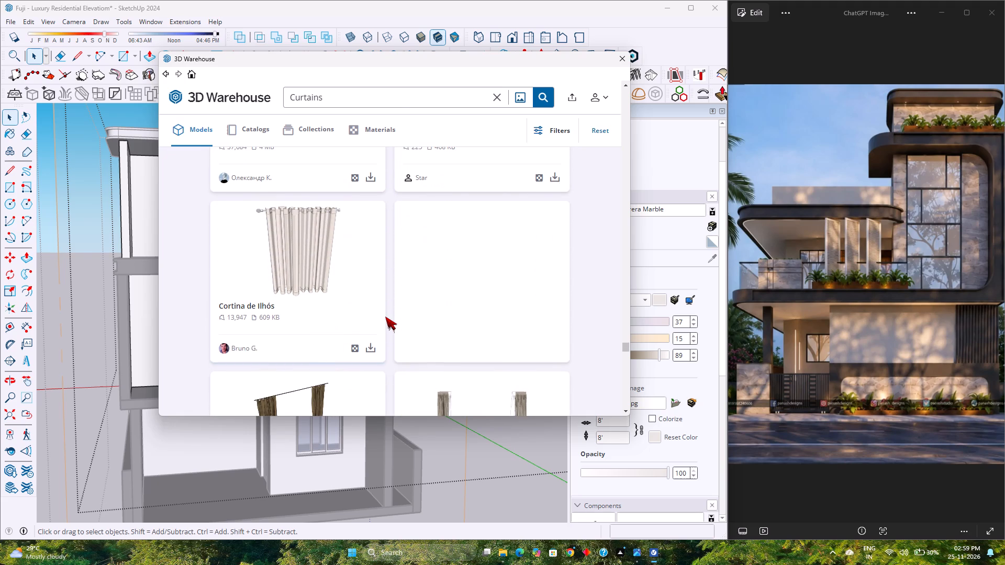
pyautogui.scroll(-6, 385, 317)
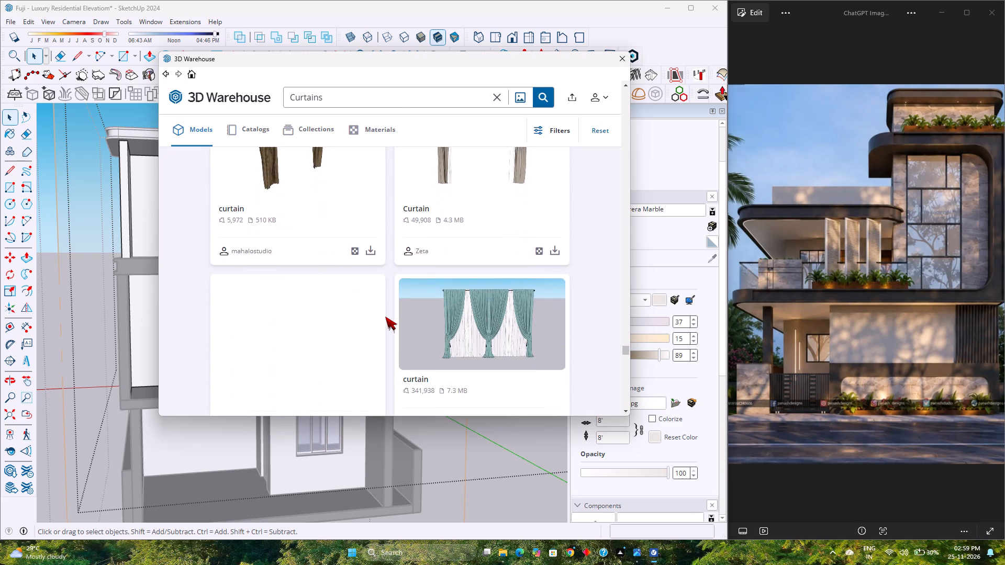
pyautogui.scroll(-5, 385, 317)
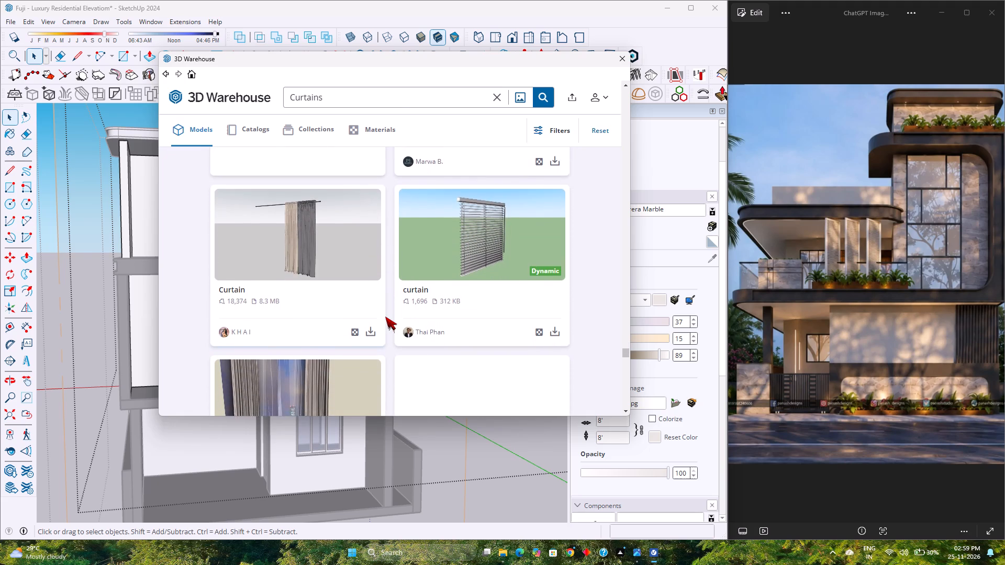
pyautogui.scroll(-3, 385, 317)
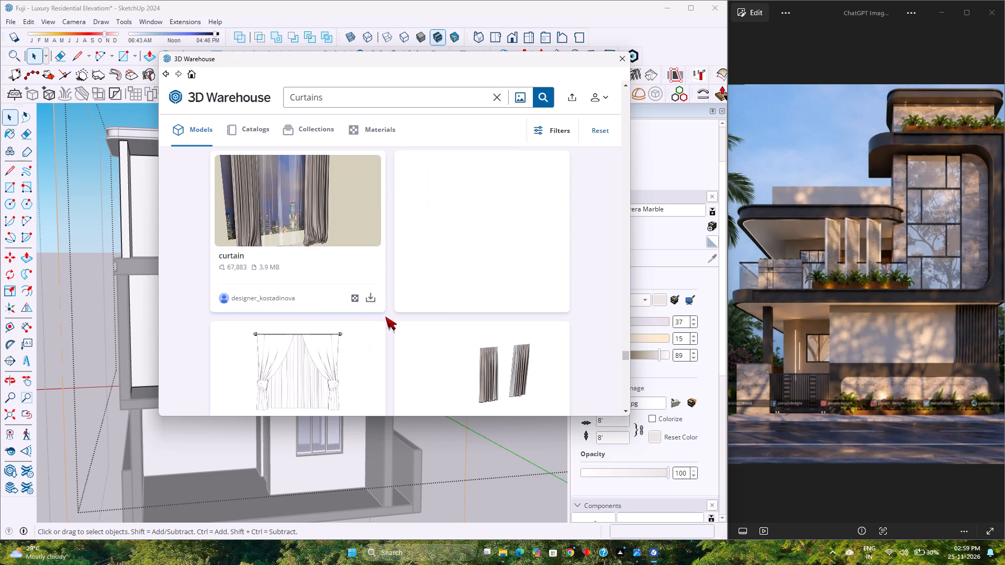
# Examine the middle models of this Curtains batch, comparing straight, tied-back and rod-hung panels for the openings.
pyautogui.scroll(-2, 385, 317)
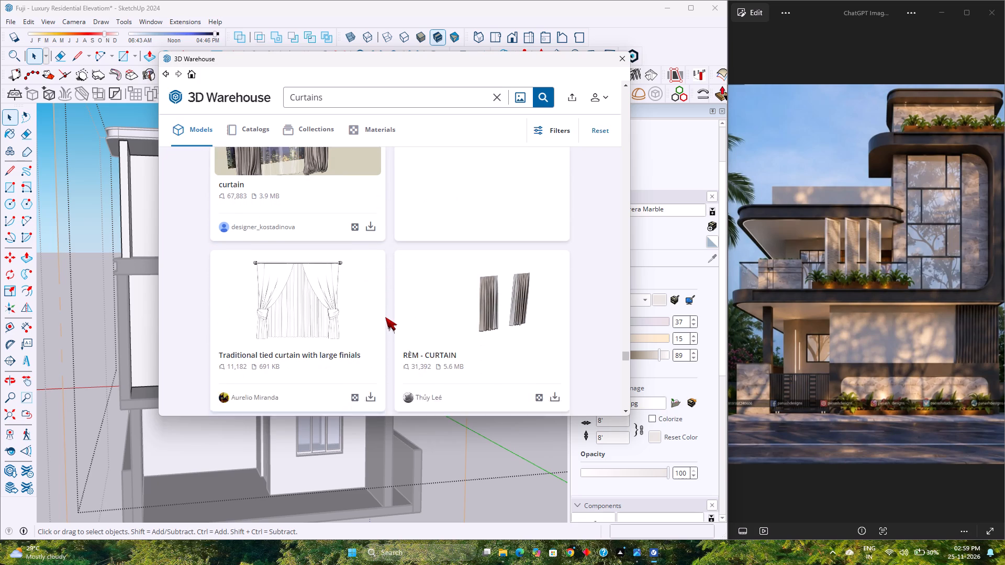
pyautogui.scroll(-5, 385, 317)
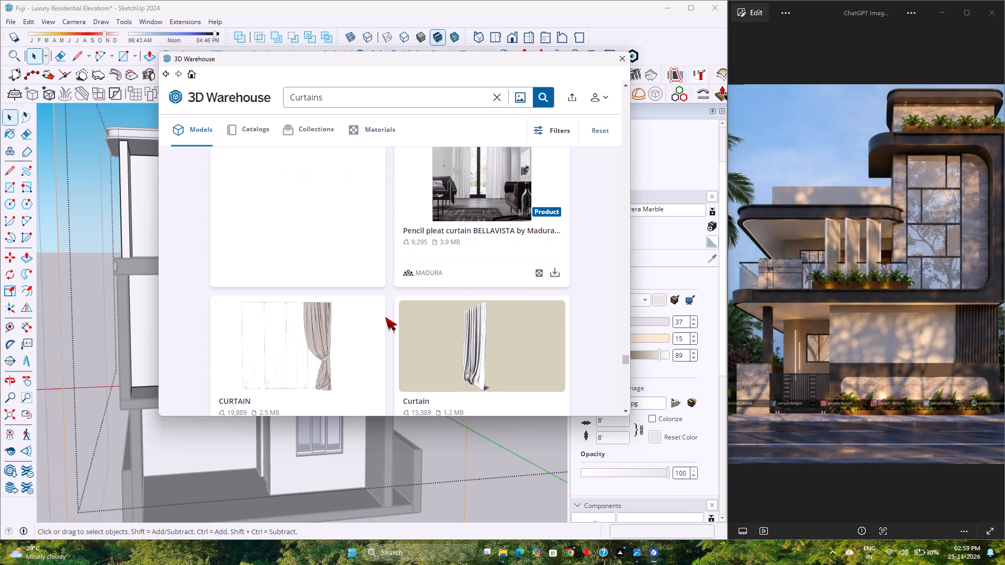
pyautogui.scroll(-3, 385, 317)
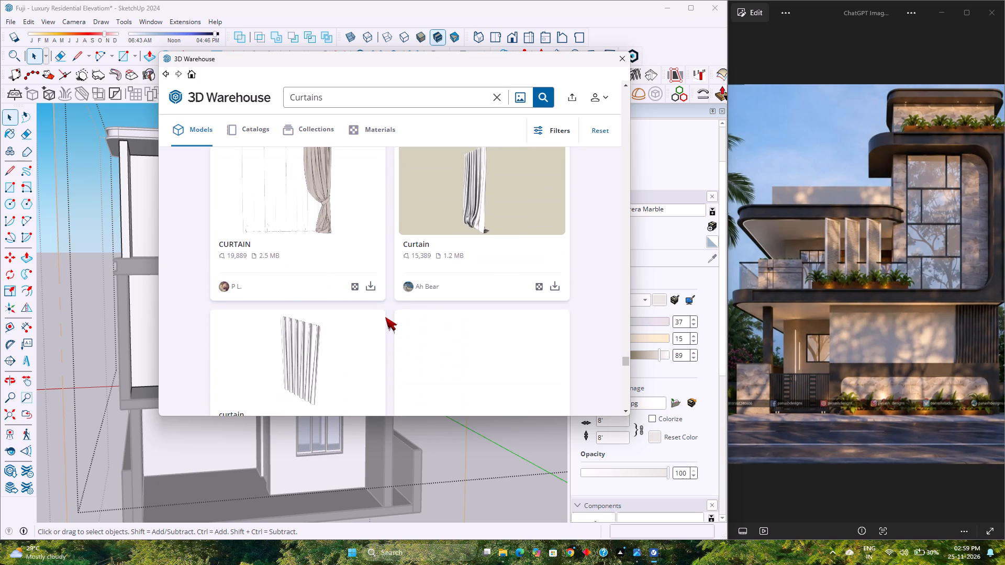
pyautogui.scroll(-1, 385, 317)
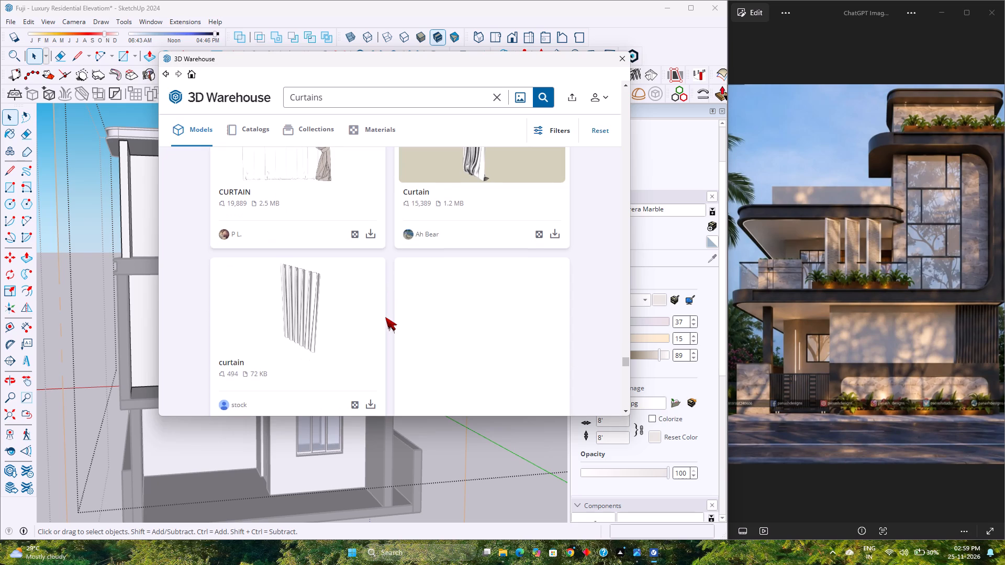
pyautogui.scroll(-2, 385, 317)
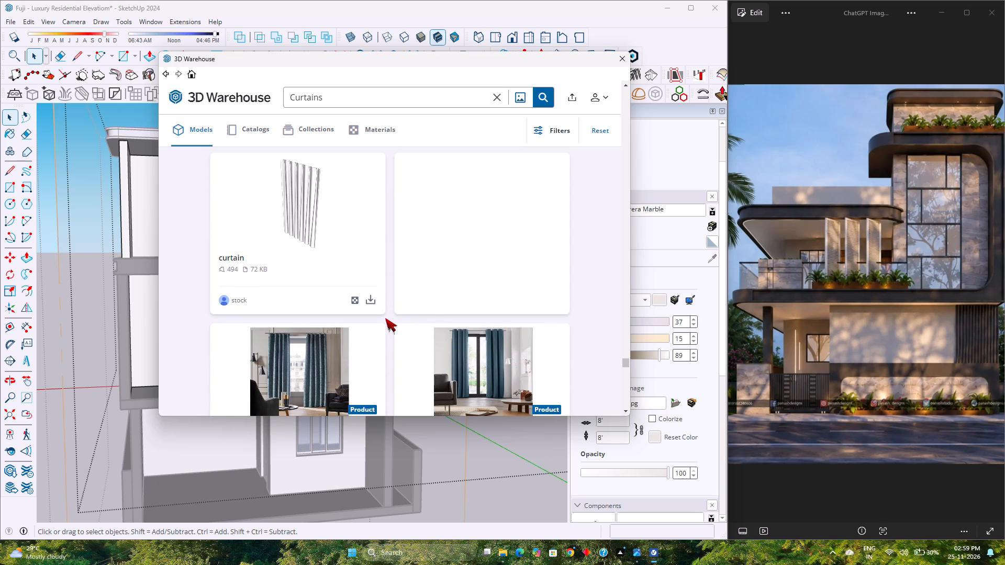
pyautogui.scroll(-4, 385, 318)
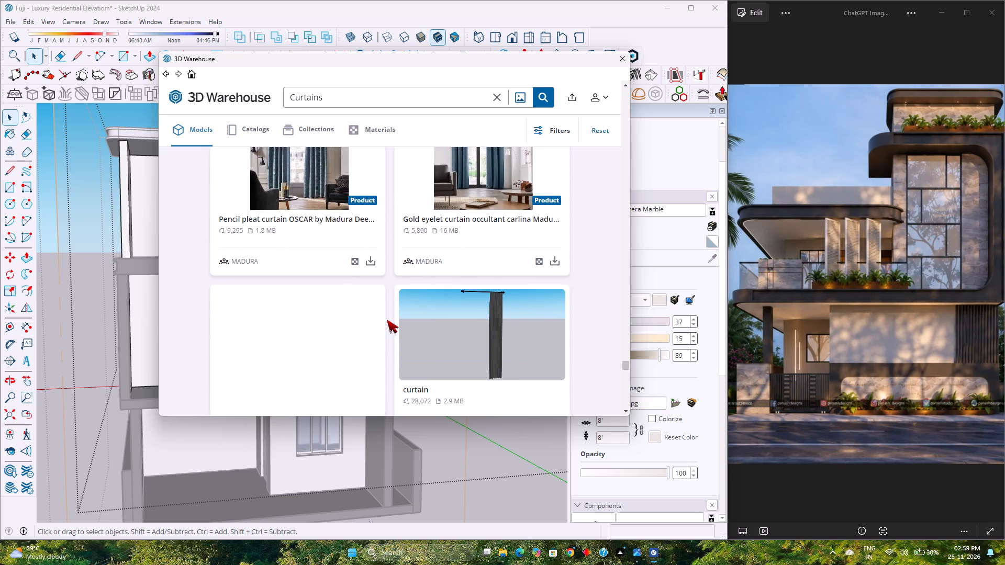
pyautogui.scroll(-2, 387, 320)
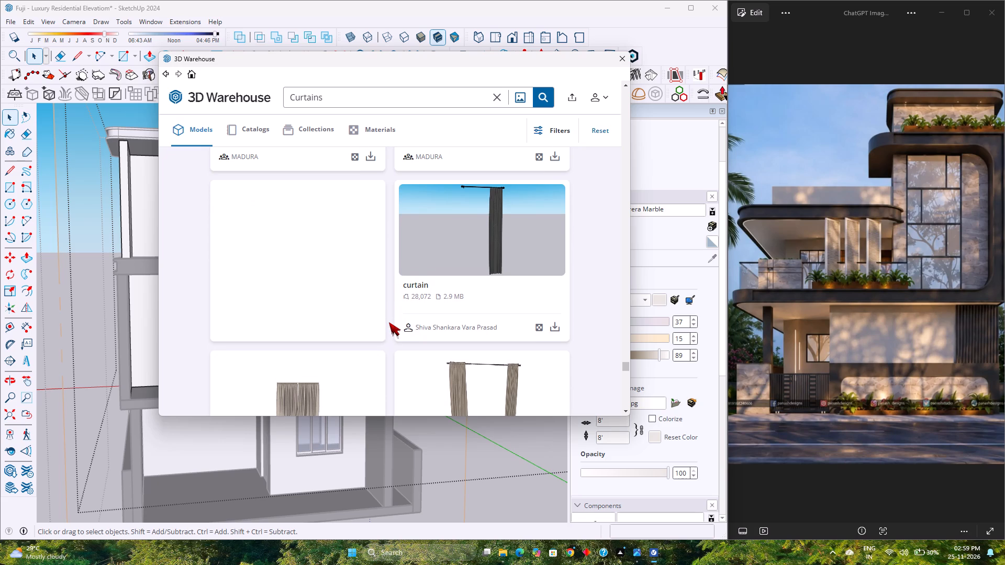
pyautogui.scroll(-16, 389, 322)
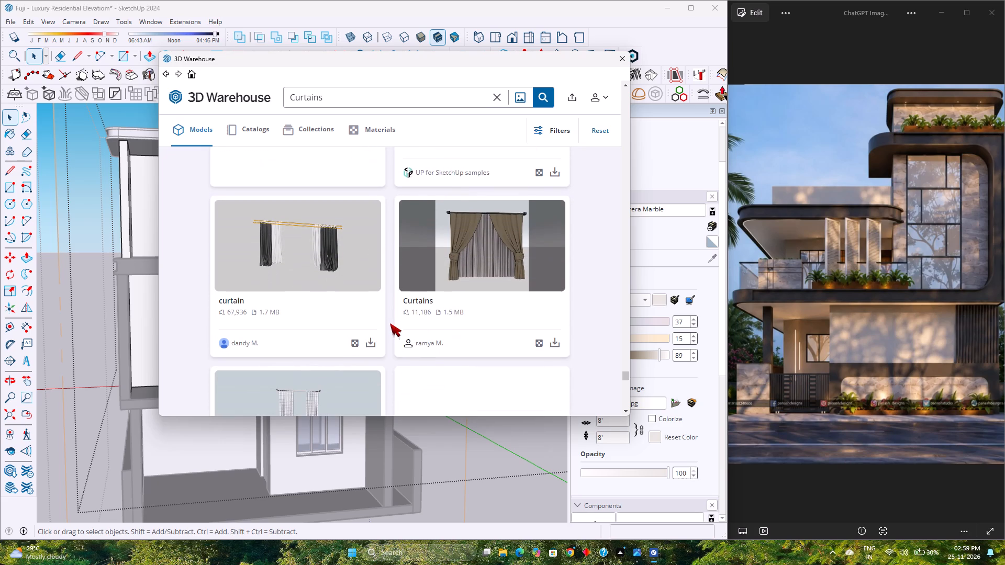
# Look through the remaining models of this Curtains batch to its end for a suitable door or window curtain.
pyautogui.scroll(-4, 390, 323)
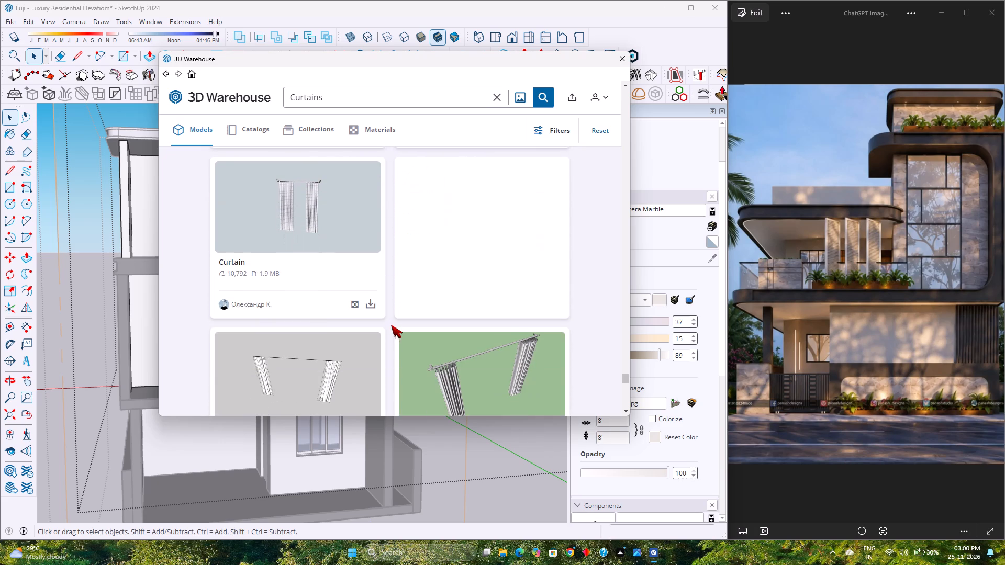
pyautogui.scroll(-3, 391, 325)
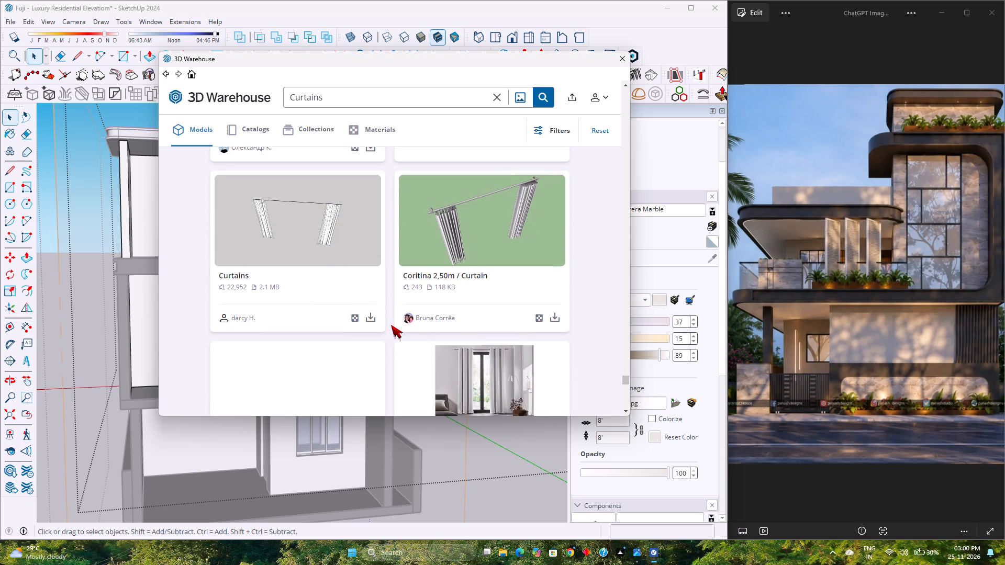
pyautogui.scroll(-4, 391, 325)
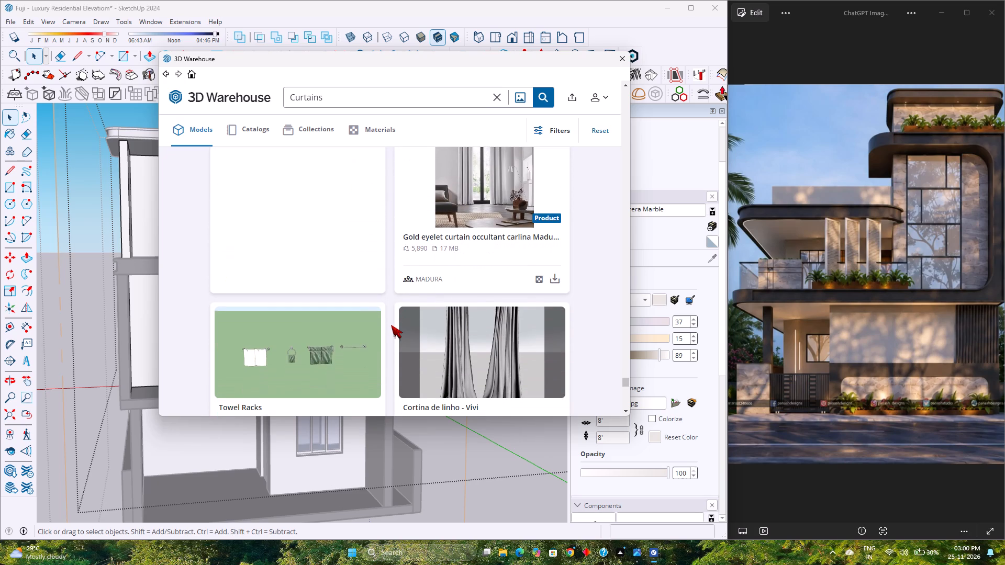
pyautogui.scroll(-1, 391, 325)
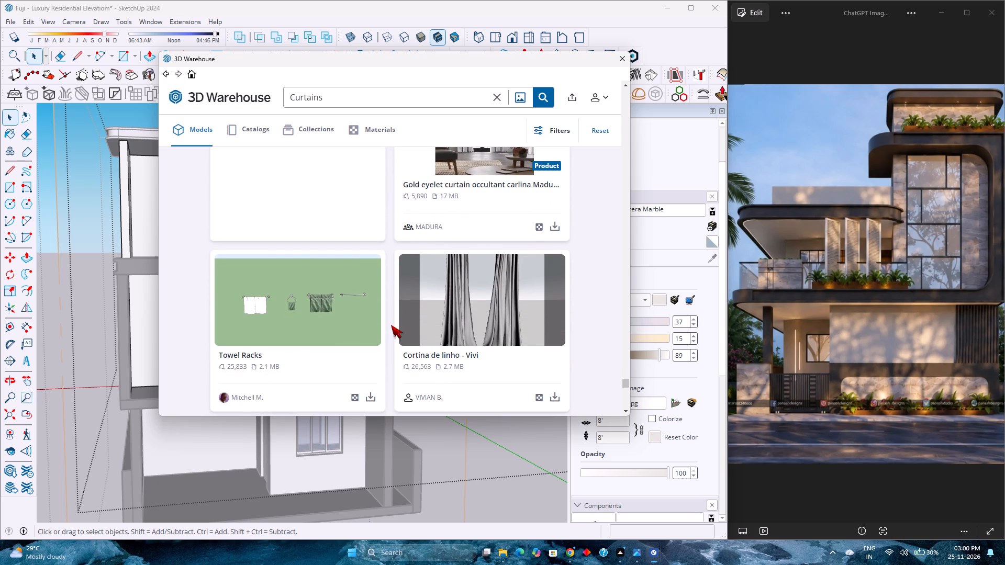
pyautogui.scroll(-5, 391, 325)
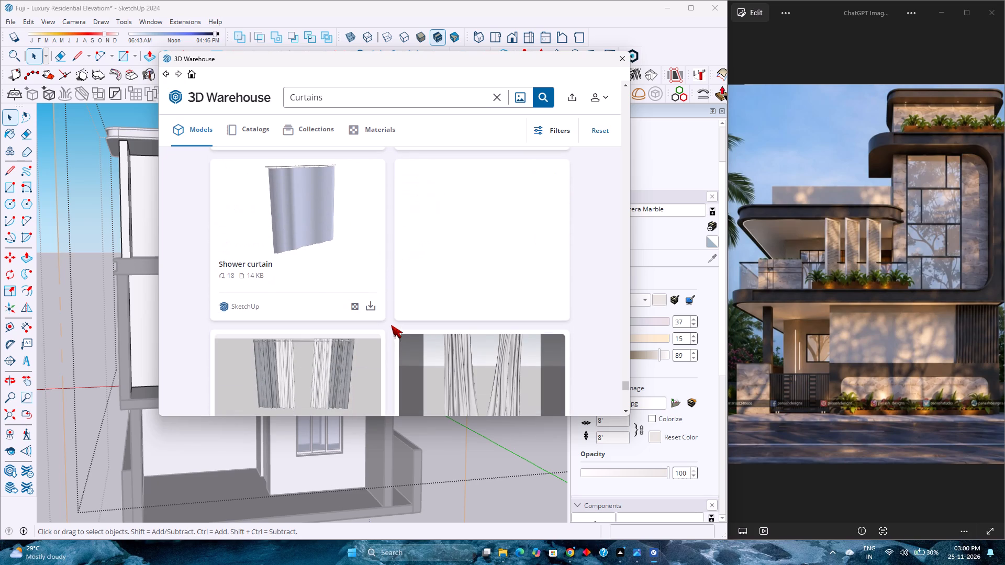
pyautogui.scroll(-7, 391, 325)
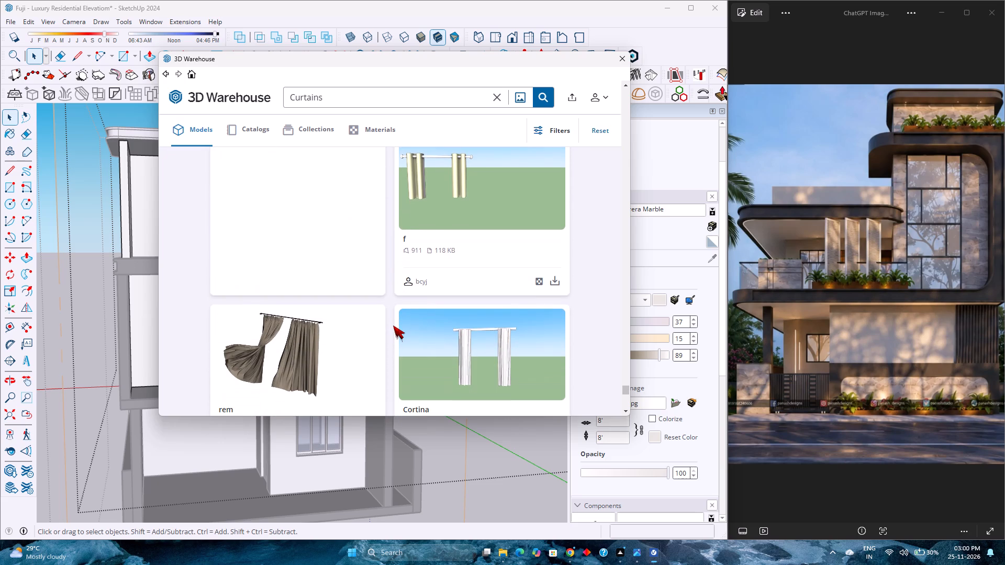
pyautogui.scroll(-3, 393, 325)
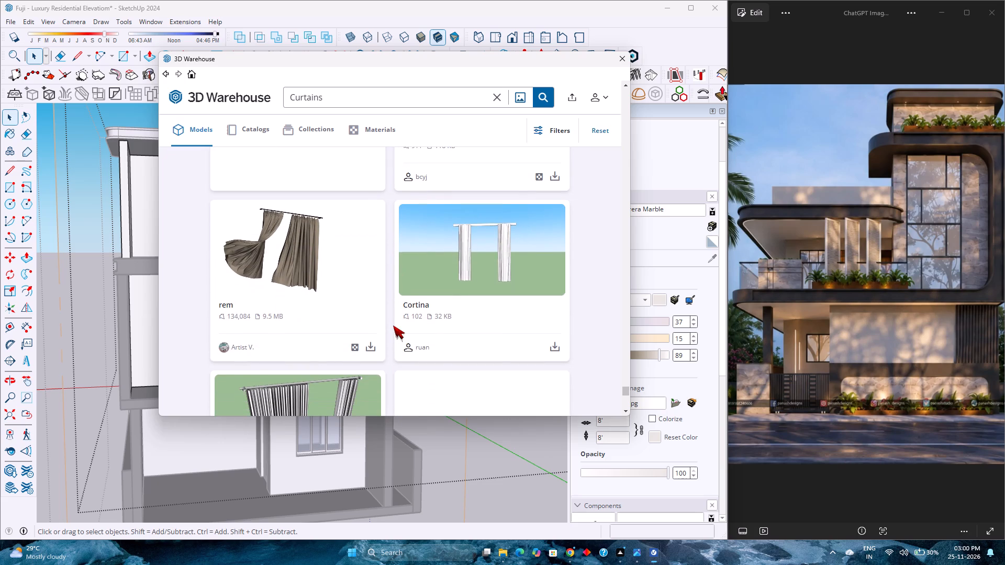
pyautogui.rightClick(393, 325)
pyautogui.click(389, 314)
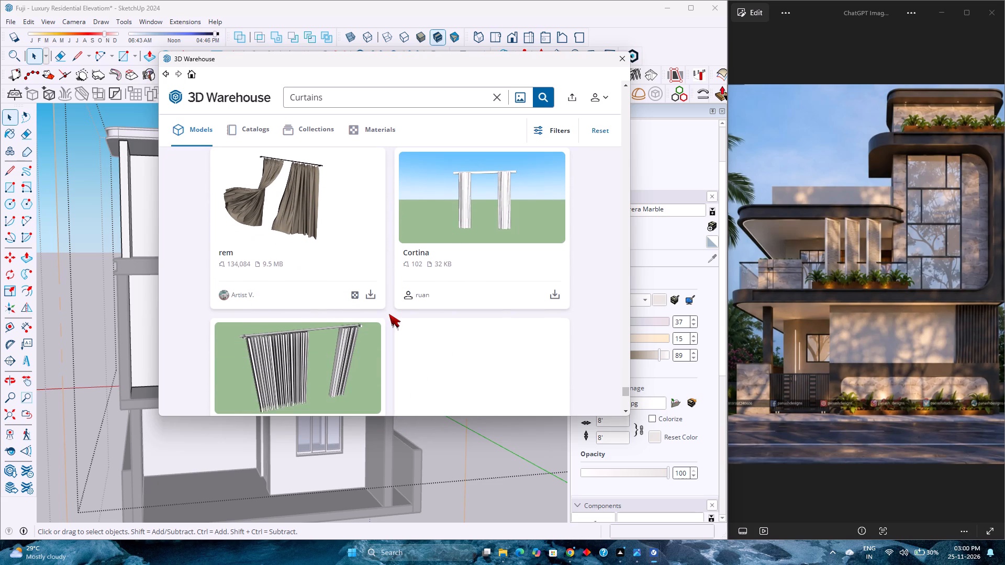
pyautogui.scroll(-8, 388, 315)
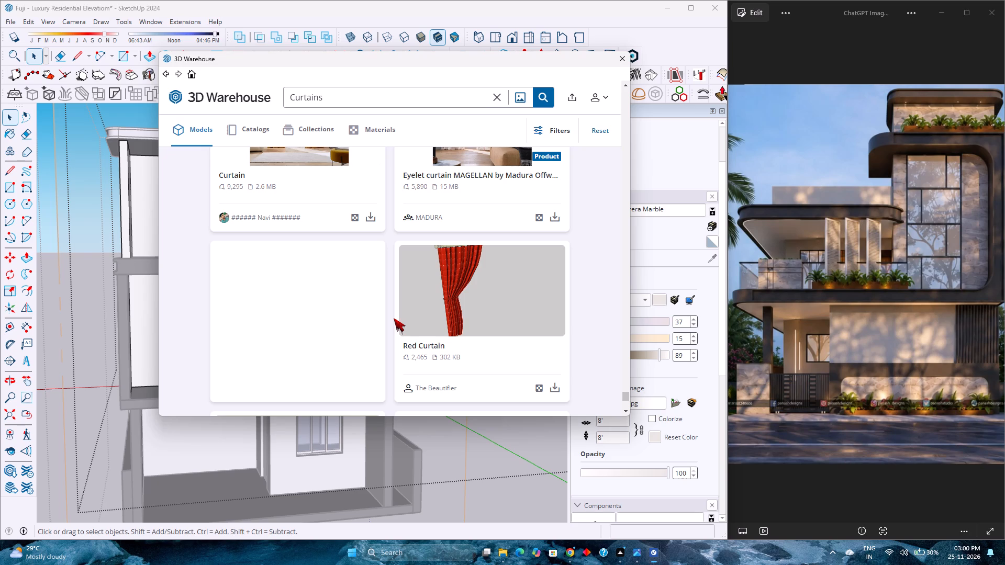
pyautogui.scroll(-3, 392, 333)
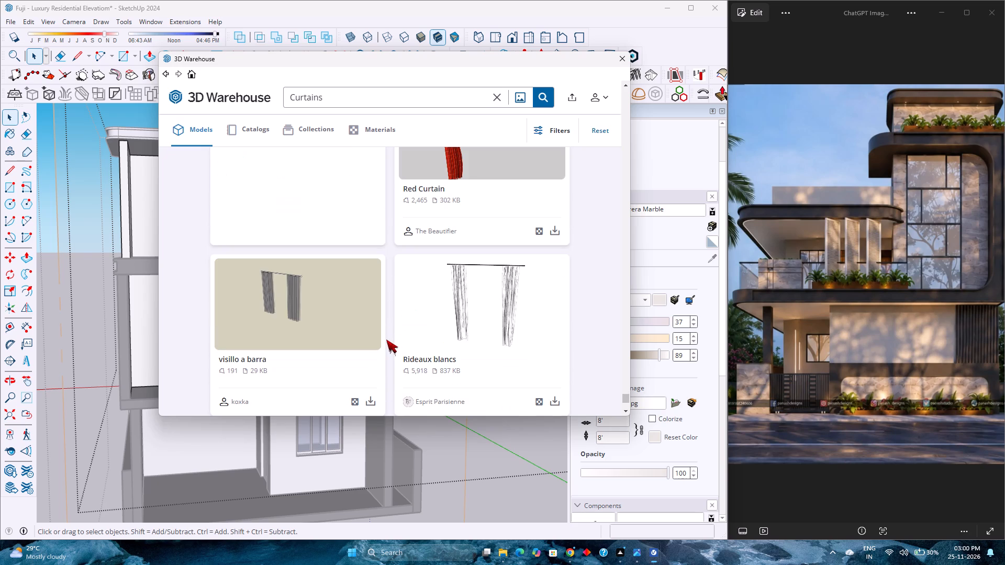
pyautogui.scroll(-10, 386, 340)
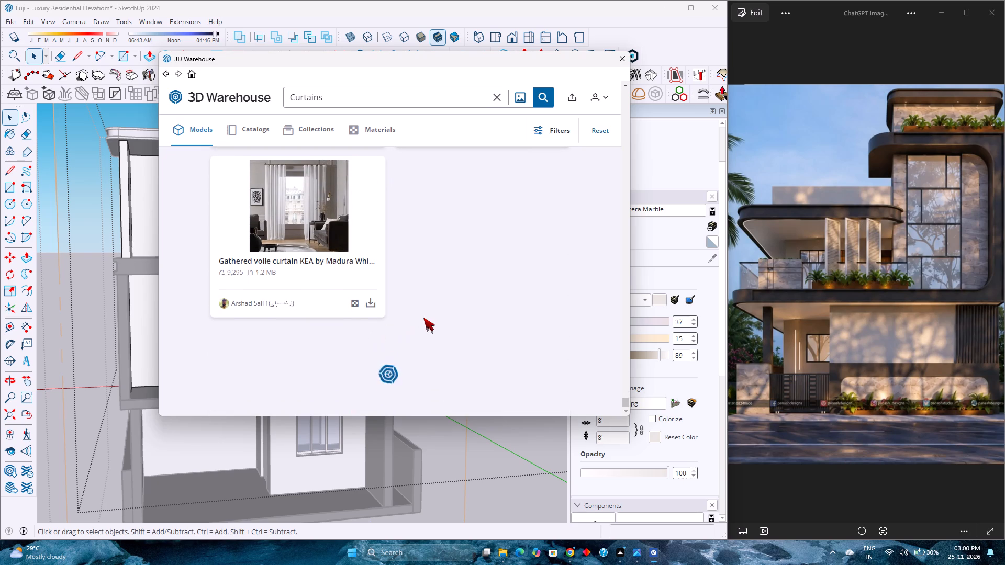
# Load the next batch of Curtains results and examine its first models for a panel style suited to the doors and windows.
pyautogui.scroll(-5, 398, 319)
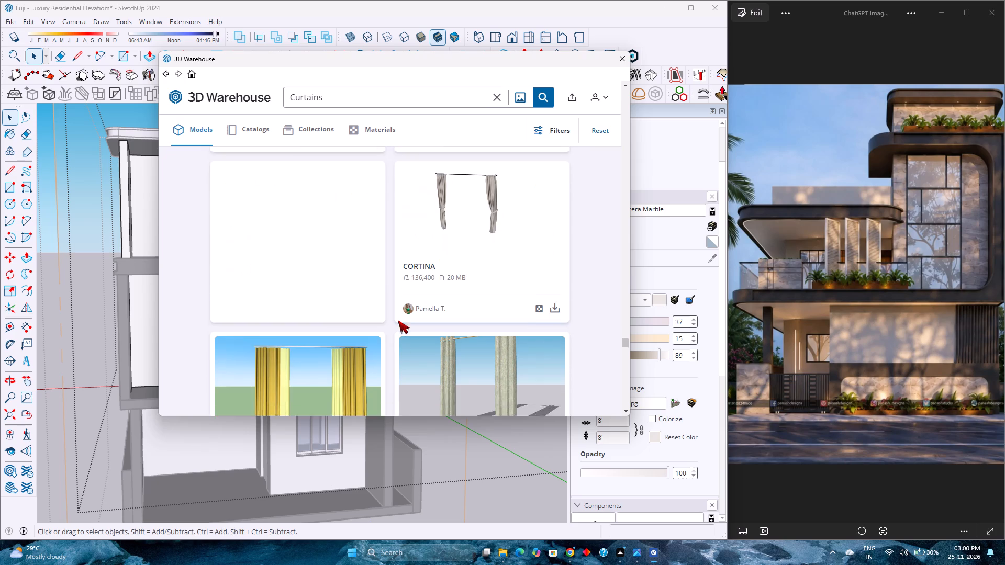
pyautogui.scroll(-3, 398, 320)
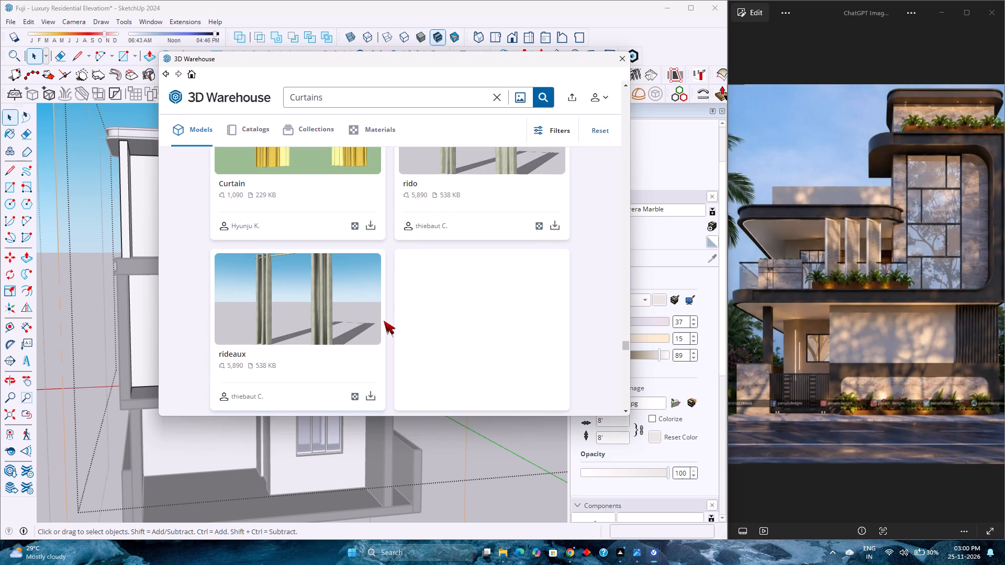
pyautogui.scroll(-6, 384, 321)
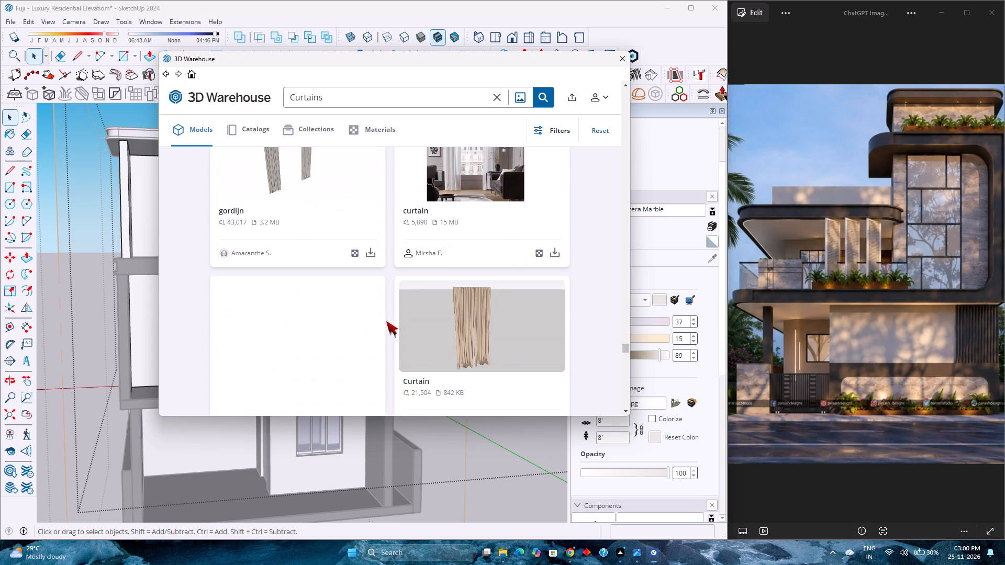
pyautogui.scroll(-8, 386, 321)
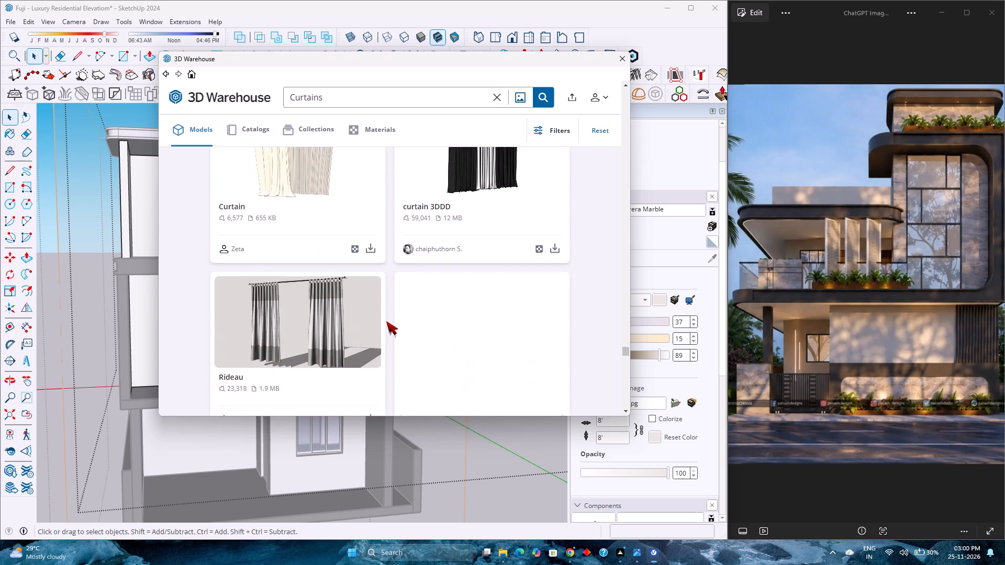
pyautogui.scroll(-6, 387, 321)
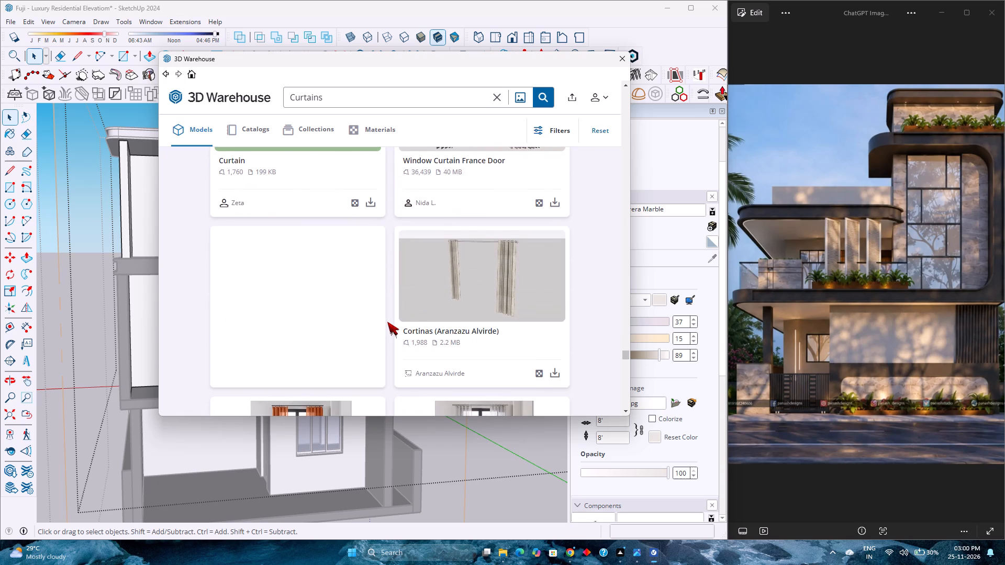
pyautogui.scroll(-6, 387, 322)
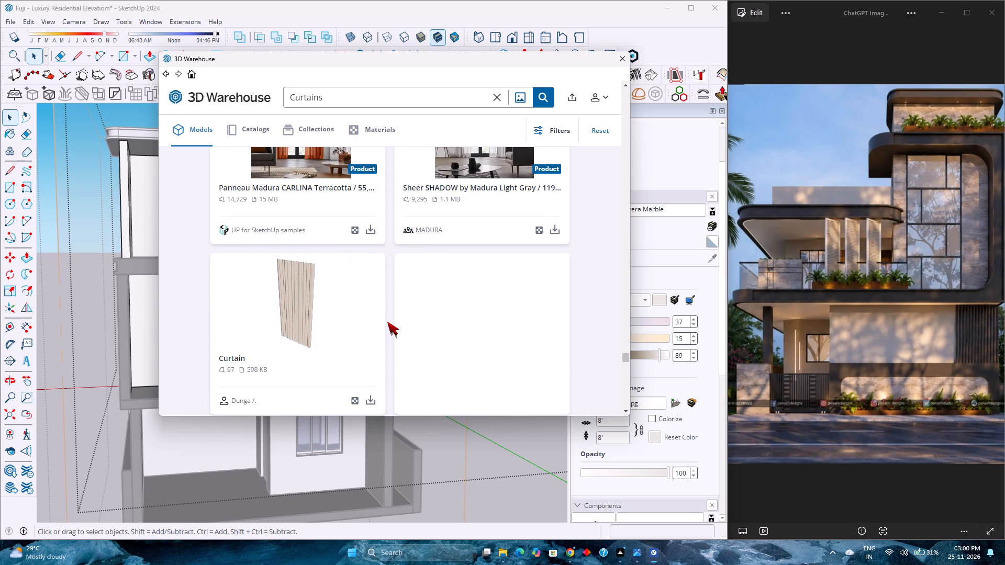
# Examine the following models of this Curtains batch, comparing white drapes, patterned panels and rod-hung designs for the openings.
pyautogui.scroll(-5, 387, 322)
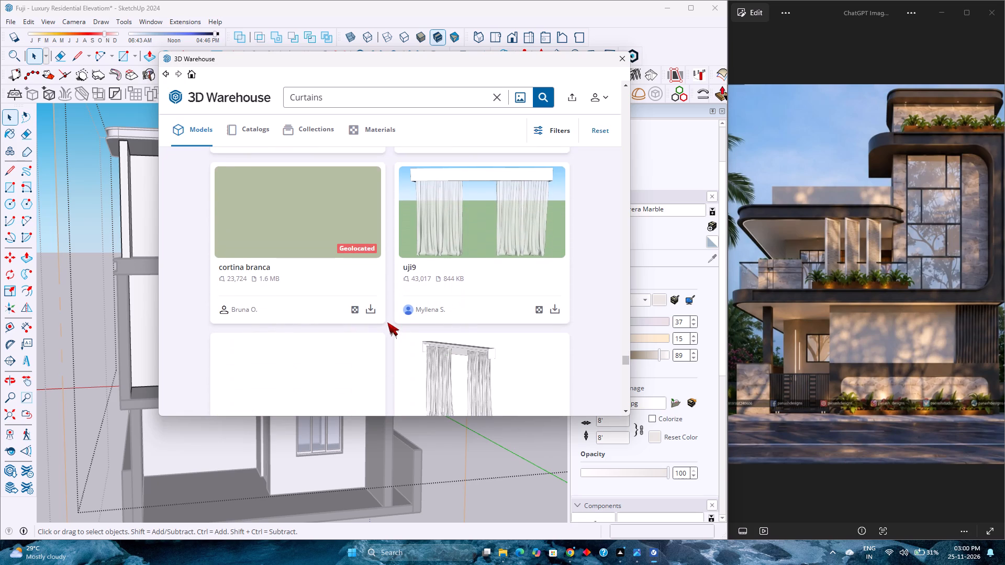
pyautogui.scroll(-7, 387, 322)
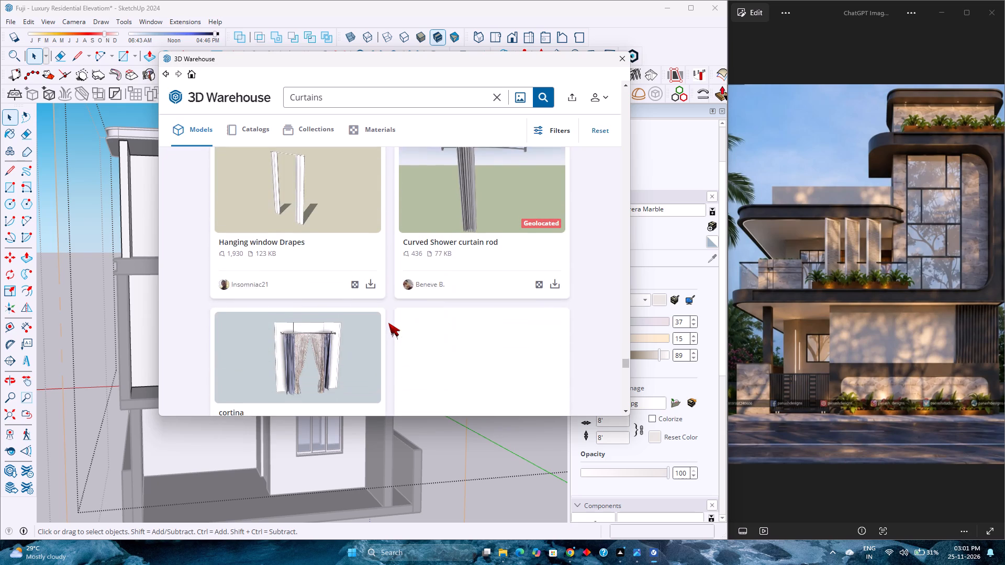
pyautogui.scroll(-9, 388, 323)
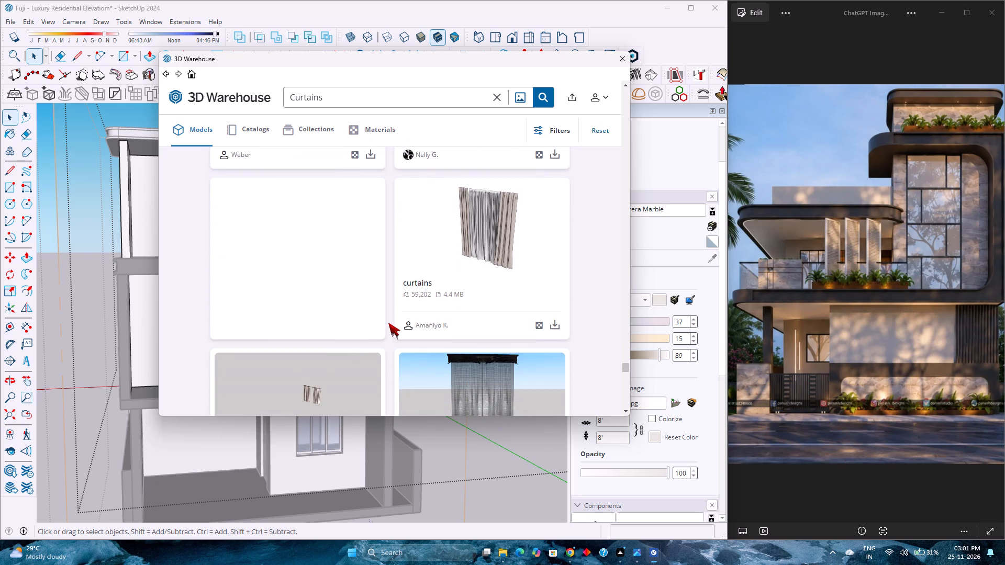
pyautogui.scroll(-9, 388, 323)
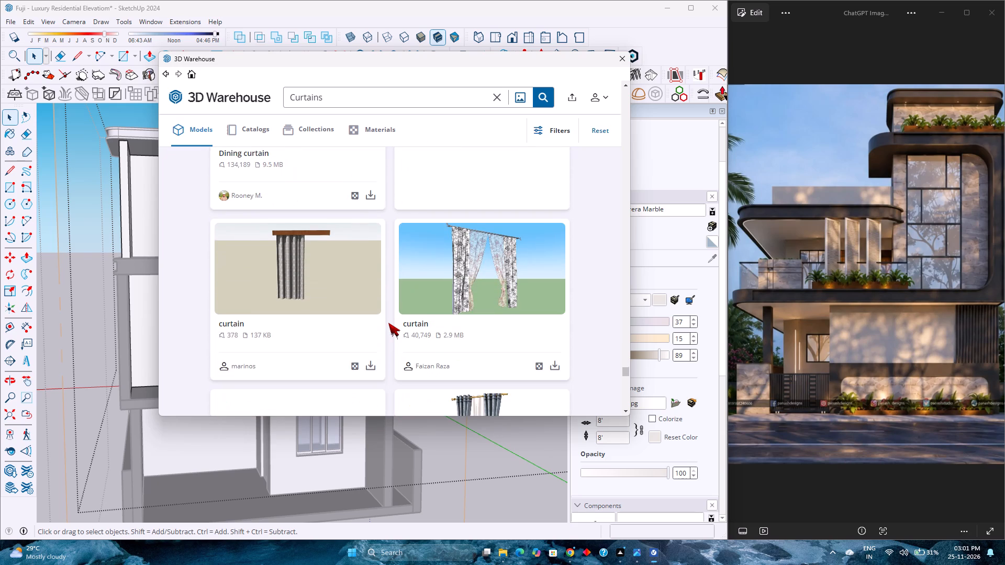
pyautogui.scroll(-5, 388, 323)
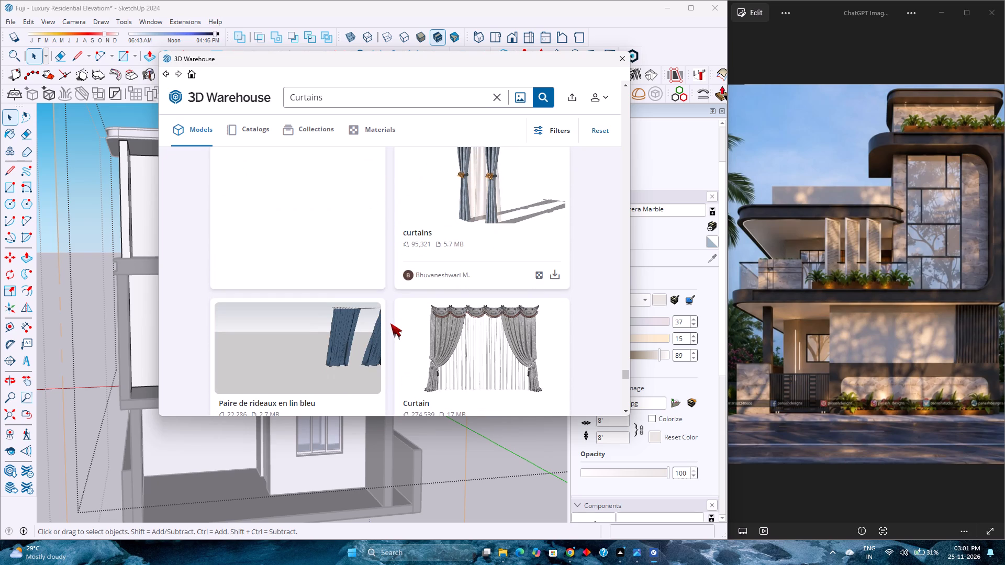
# Compare the dark striped rod-hung curtain with the neighbouring sheer and layered curtain models for the openings.
pyautogui.scroll(-2, 390, 323)
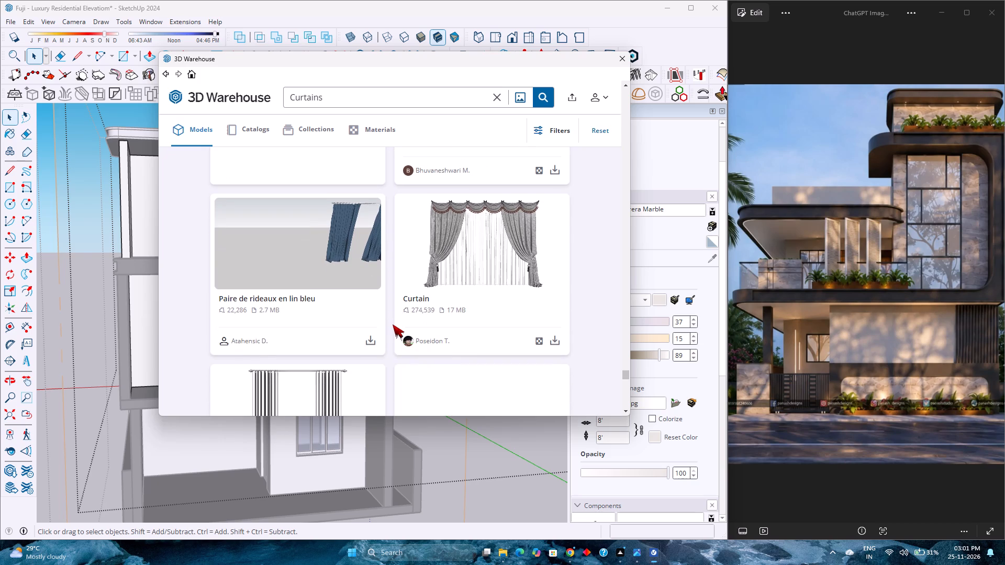
pyautogui.scroll(-7, 393, 324)
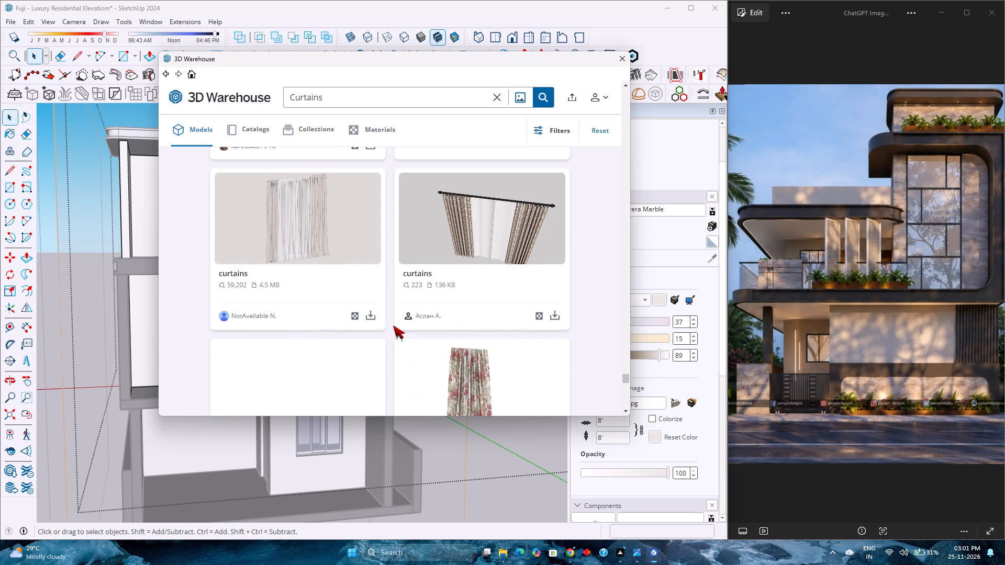
pyautogui.scroll(4, 393, 327)
pyautogui.scroll(-3, 393, 327)
pyautogui.scroll(1, 393, 327)
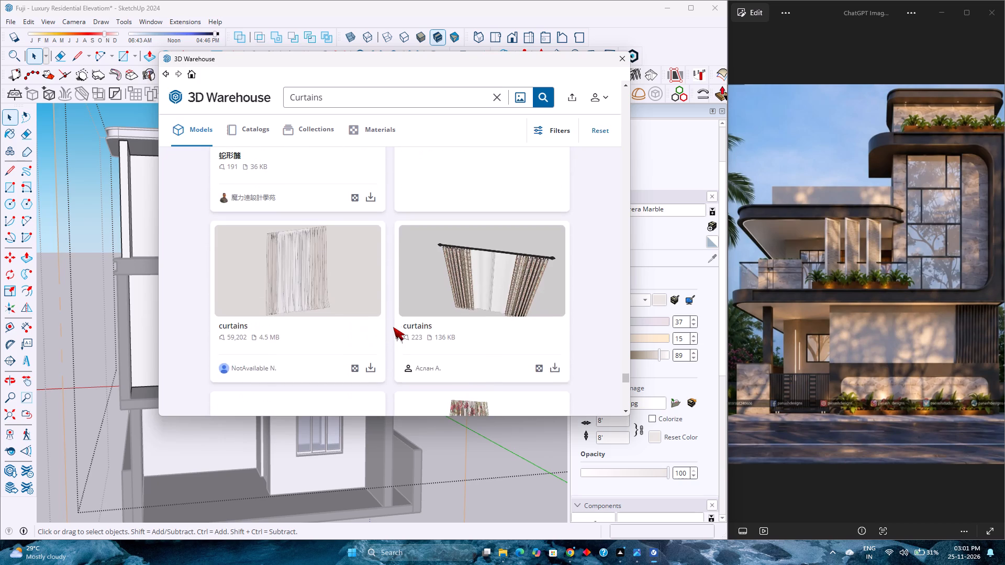
pyautogui.scroll(1, 393, 327)
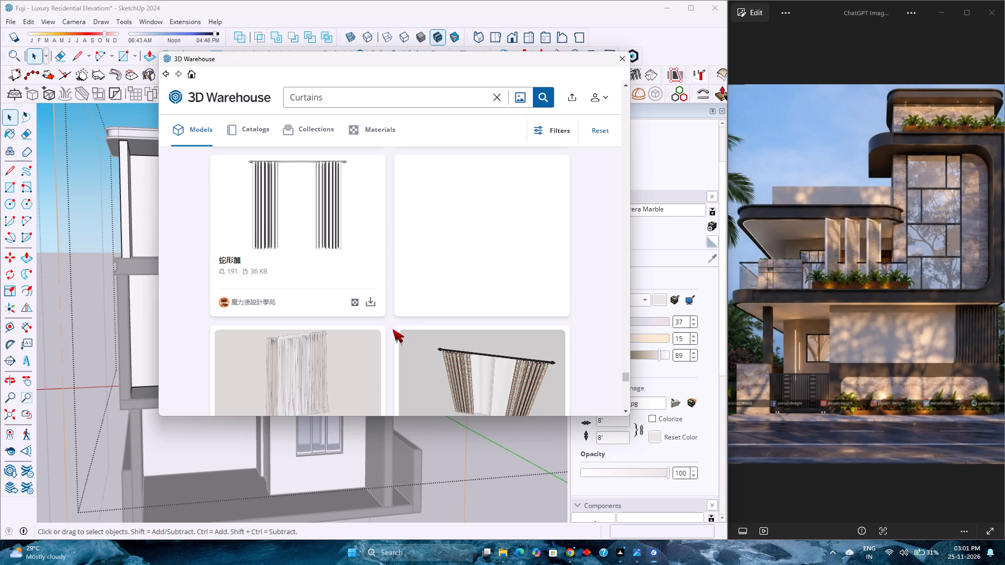
pyautogui.scroll(-2, 399, 331)
pyautogui.scroll(1, 399, 331)
pyautogui.rightClick(399, 331)
pyautogui.scroll(-3, 399, 331)
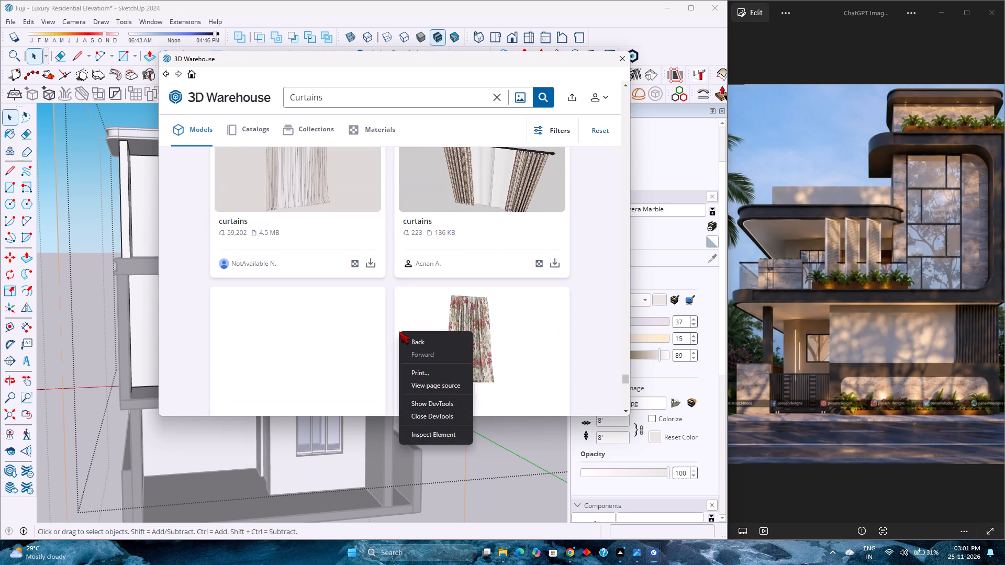
pyautogui.click(391, 292)
pyautogui.scroll(-2, 376, 292)
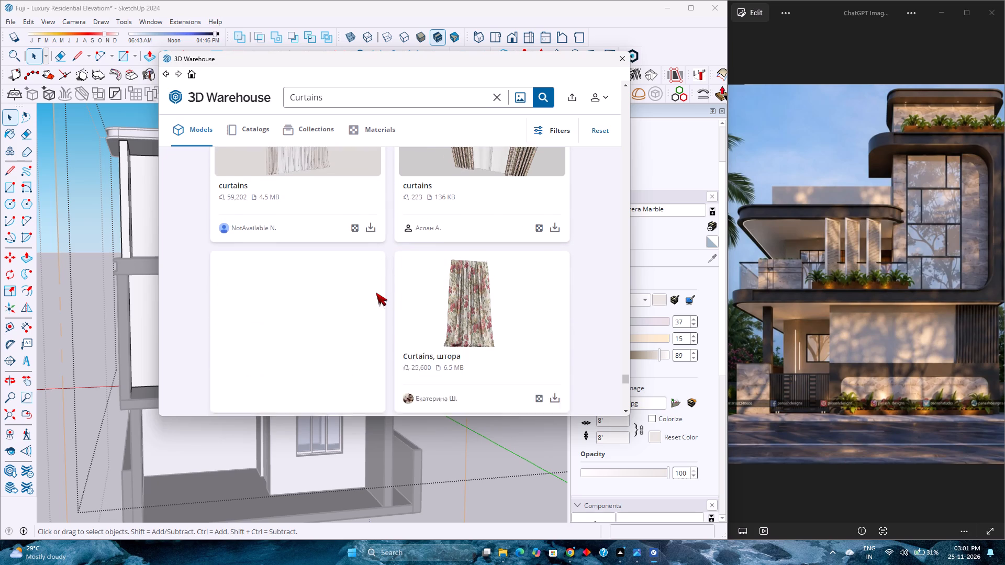
# Look through the remaining models of this Curtains batch to its end, comparing single panels, draped sets and eyelet curtains.
pyautogui.scroll(-9, 376, 292)
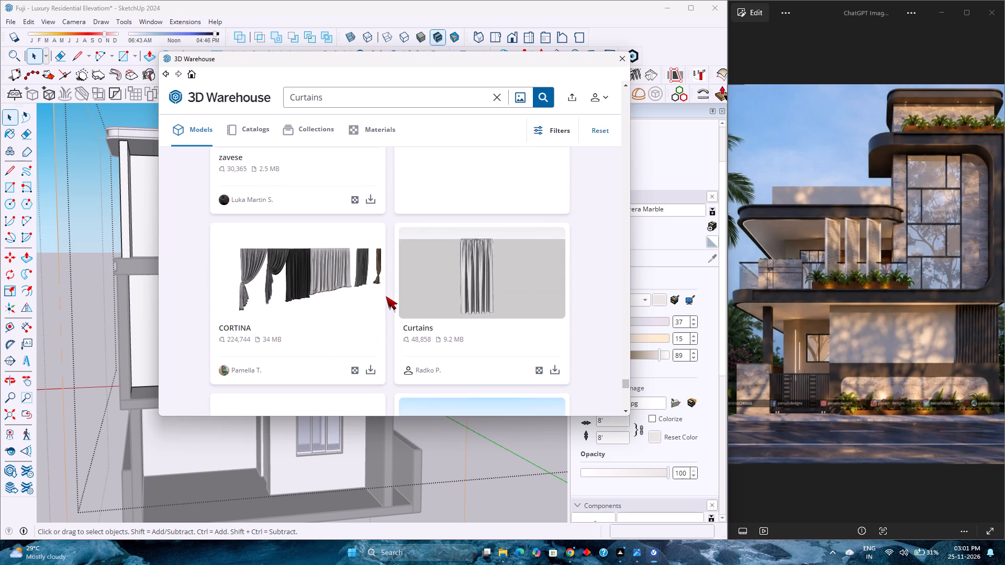
pyautogui.scroll(-9, 386, 296)
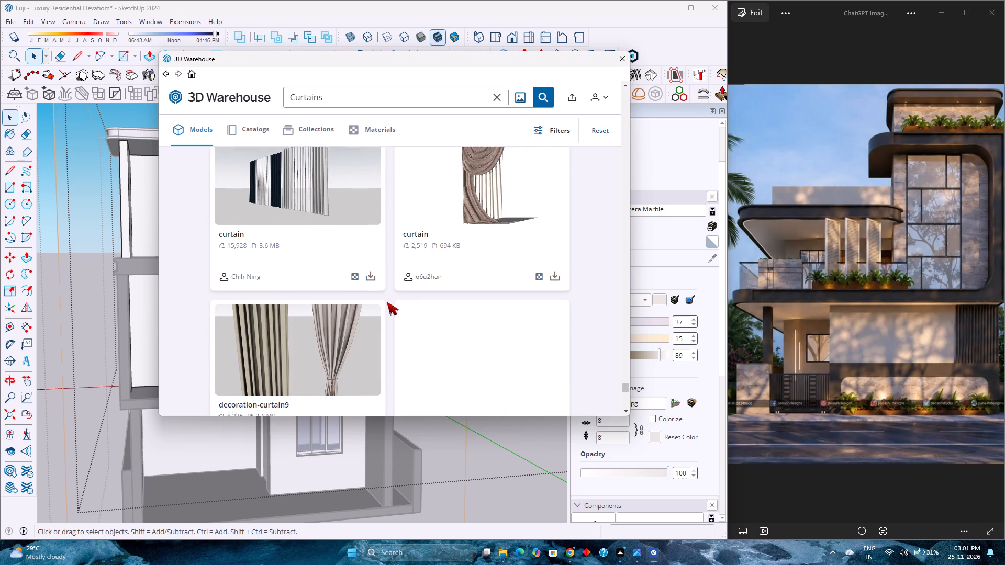
pyautogui.scroll(-9, 387, 302)
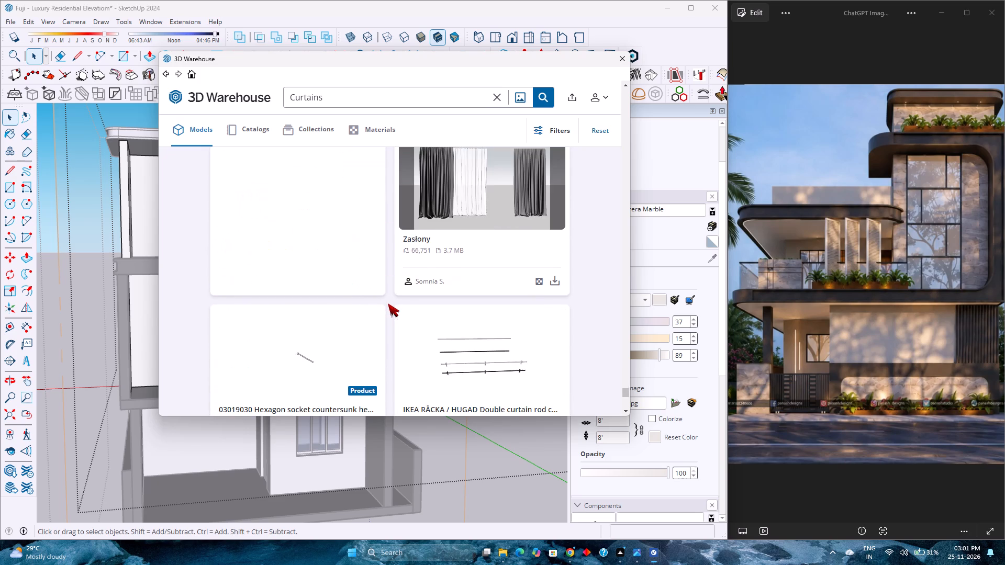
pyautogui.scroll(-9, 388, 303)
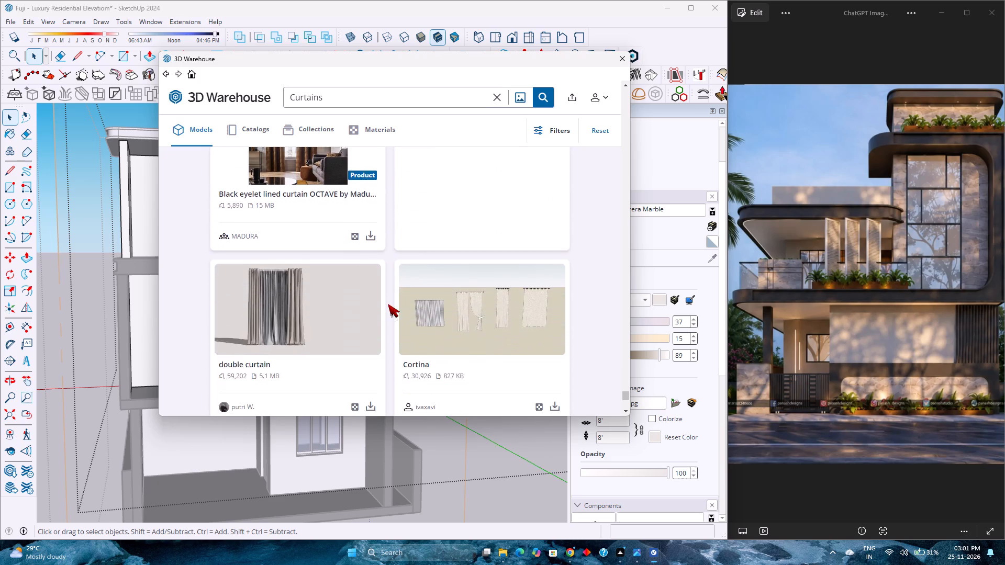
pyautogui.scroll(-11, 388, 304)
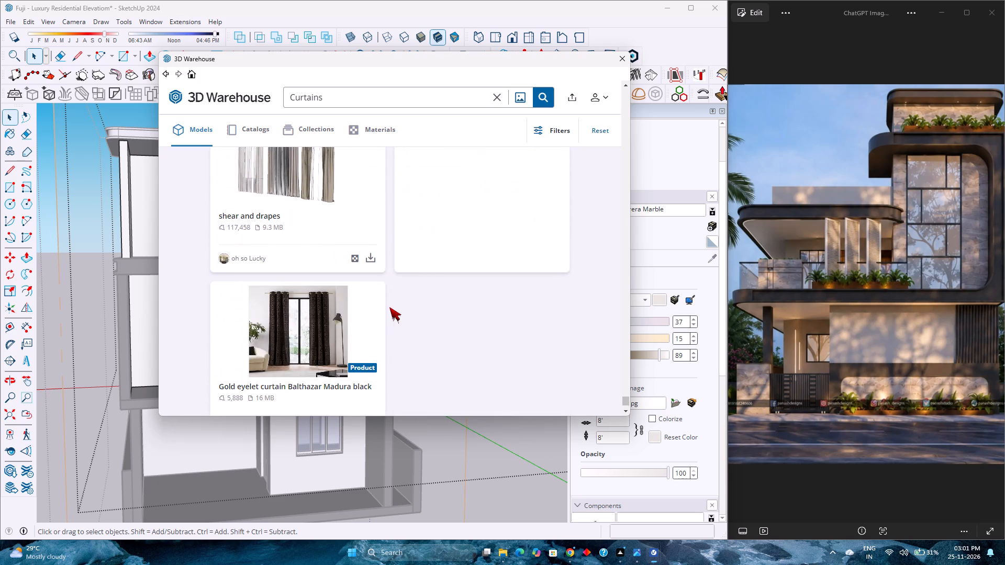
pyautogui.scroll(-4, 391, 308)
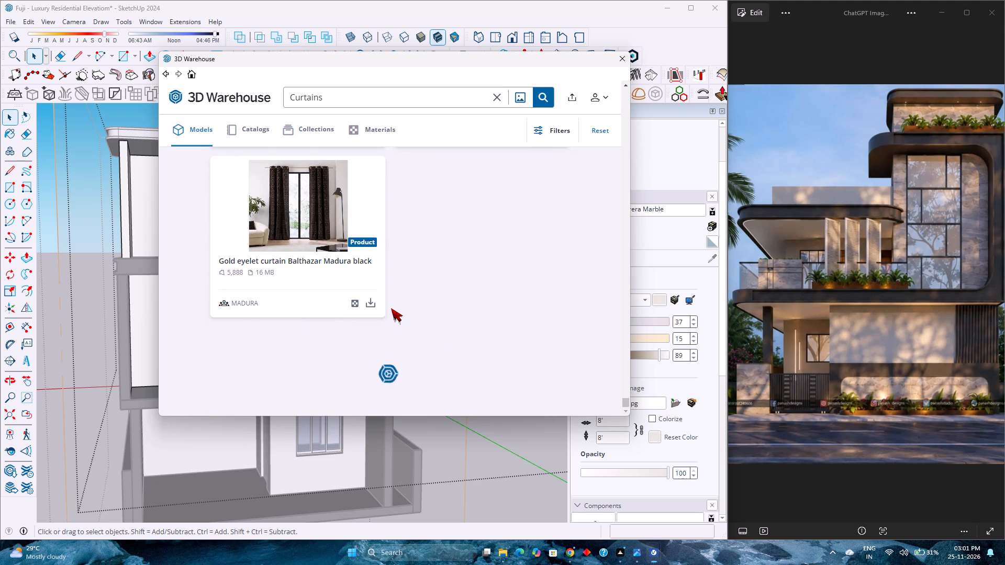
# Load another batch of Curtains results and examine its first models, comparing patterned, eyelet and sheer designs.
pyautogui.scroll(4, 391, 308)
pyautogui.scroll(-4, 391, 308)
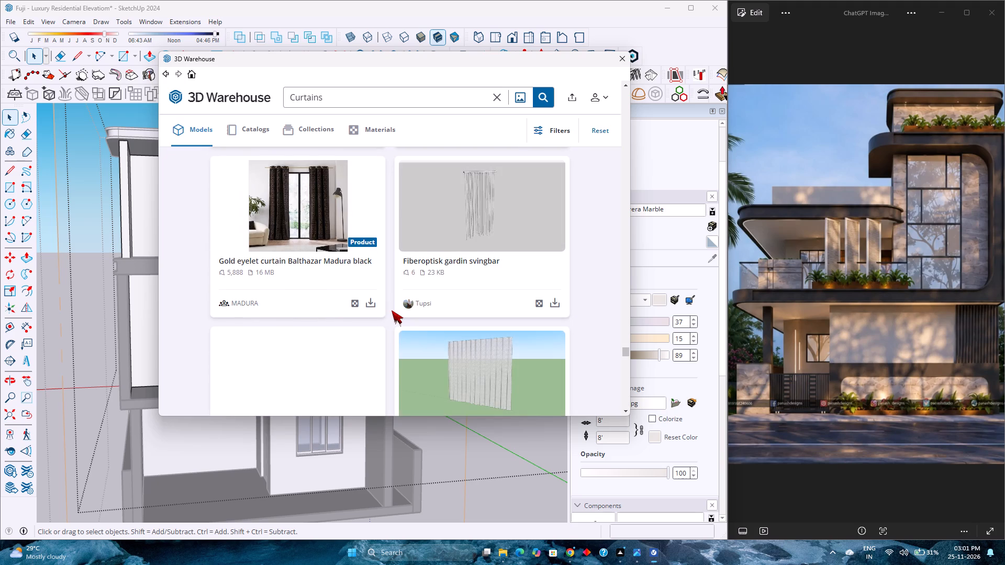
pyautogui.scroll(-5, 392, 310)
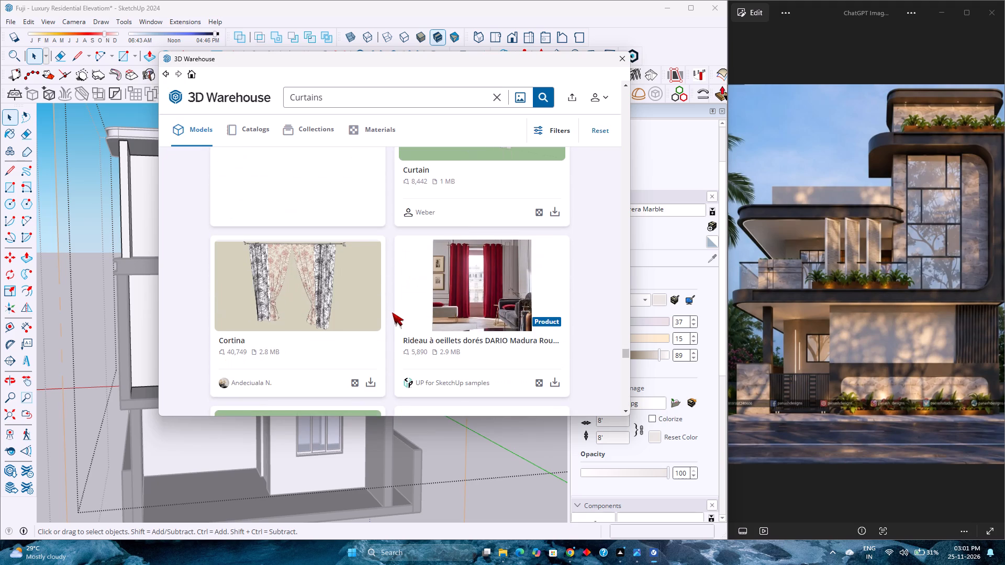
pyautogui.scroll(-8, 392, 312)
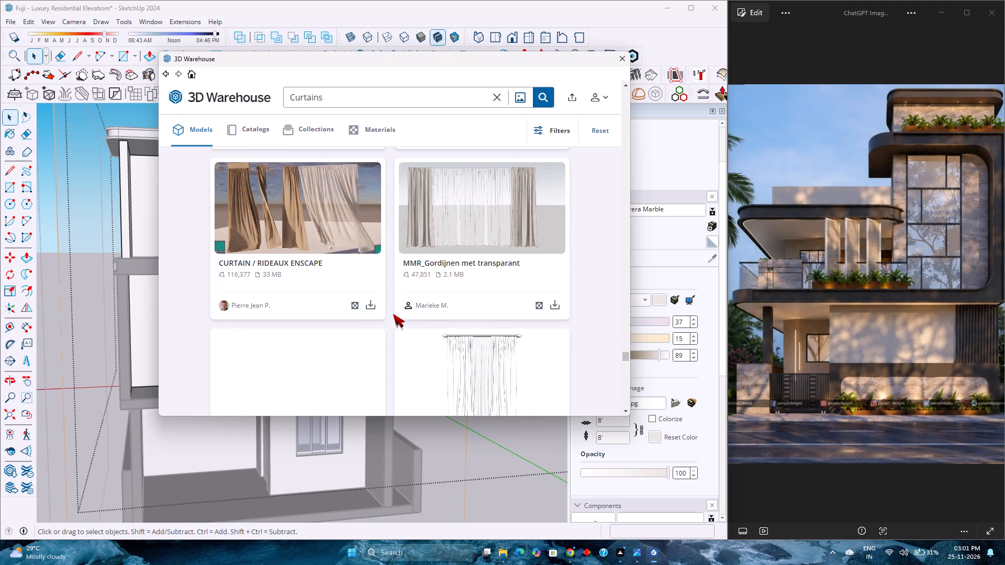
pyautogui.scroll(-9, 393, 314)
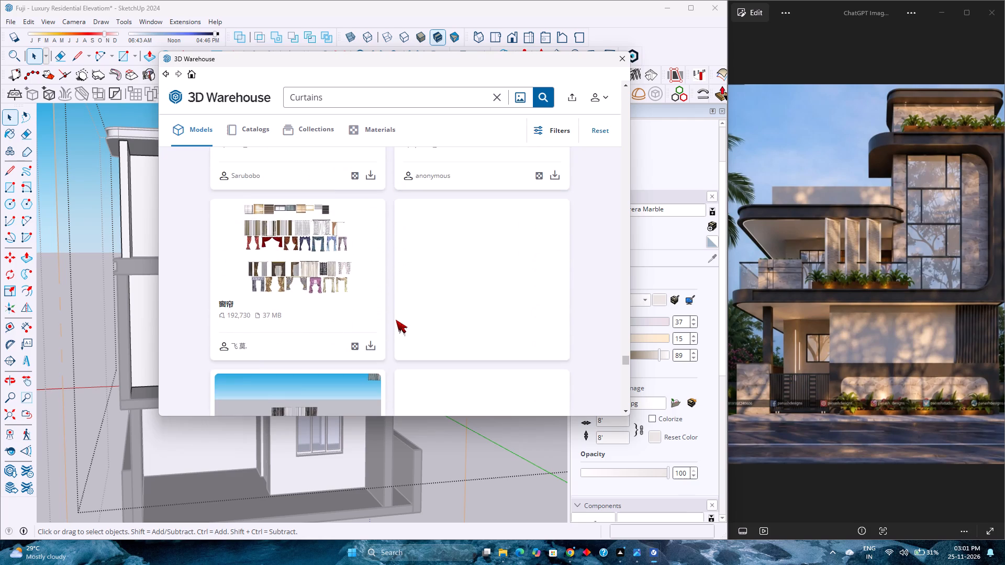
# Compare the multi-style curtain collection, the two-colour curtain set and the beige-and-white "bez" panels for the openings.
pyautogui.scroll(-4, 396, 320)
pyautogui.scroll(3, 396, 320)
pyautogui.scroll(-2, 396, 320)
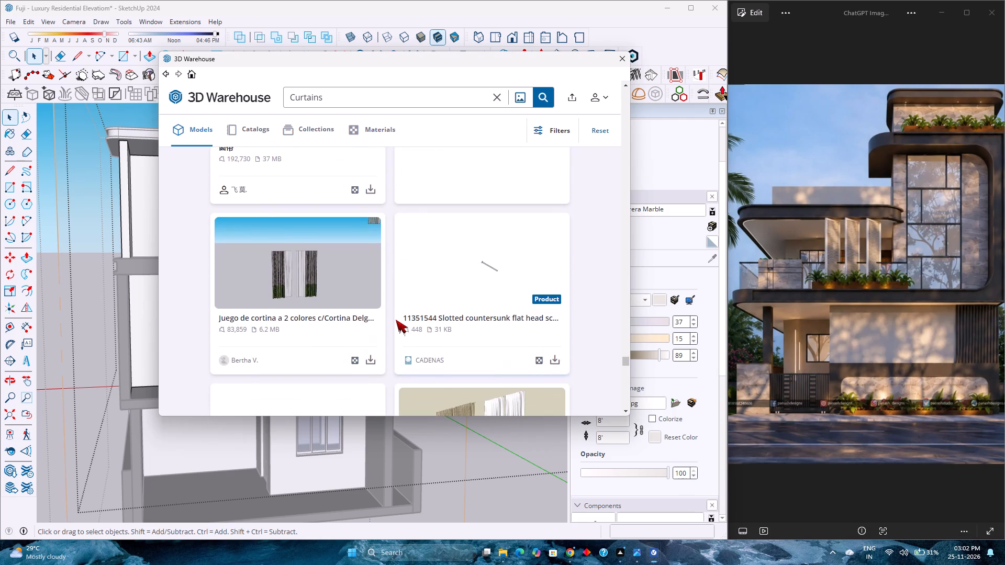
pyautogui.scroll(3, 396, 320)
pyautogui.scroll(-5, 396, 320)
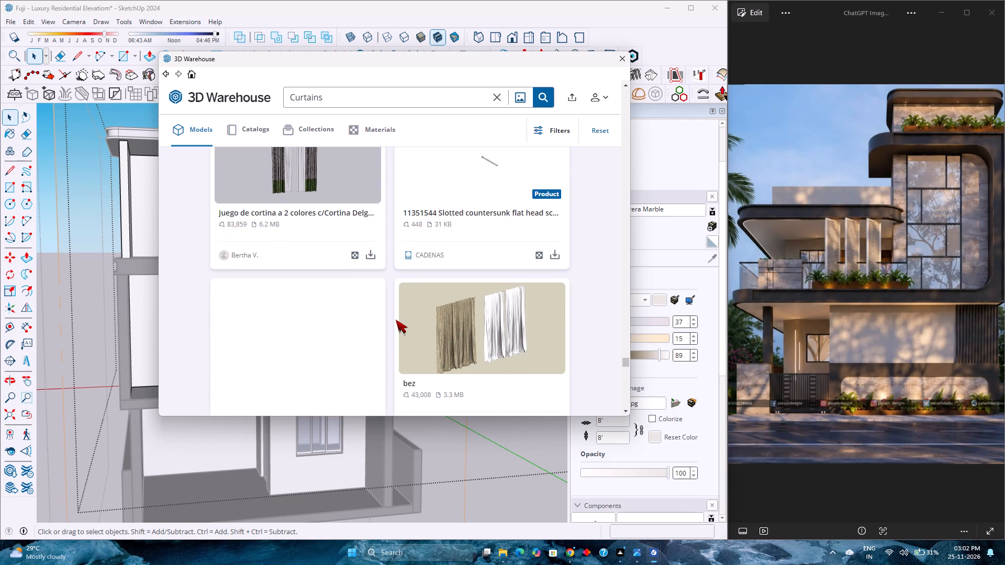
pyautogui.scroll(4, 396, 320)
pyautogui.scroll(-4, 396, 320)
pyautogui.scroll(4, 396, 322)
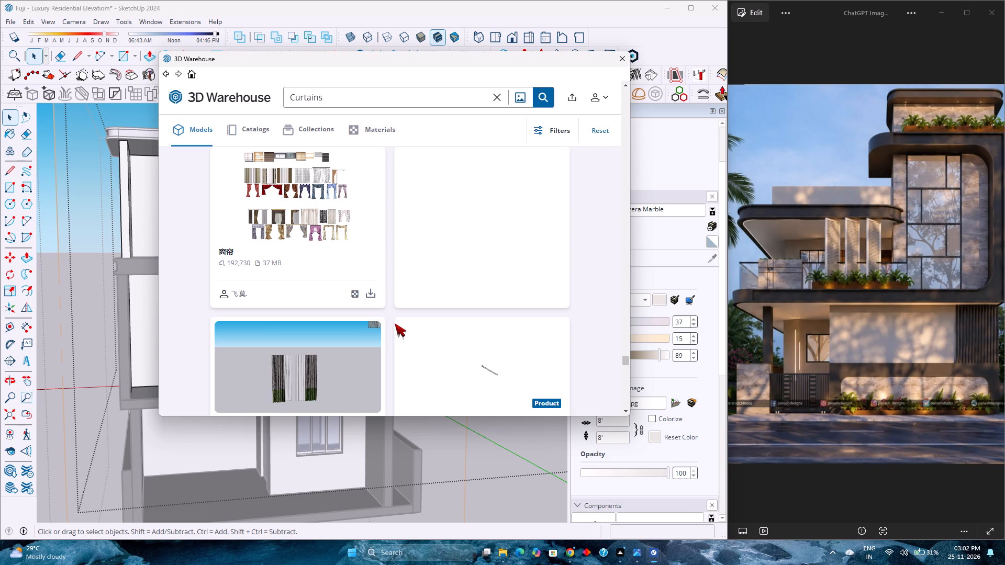
pyautogui.scroll(-8, 395, 324)
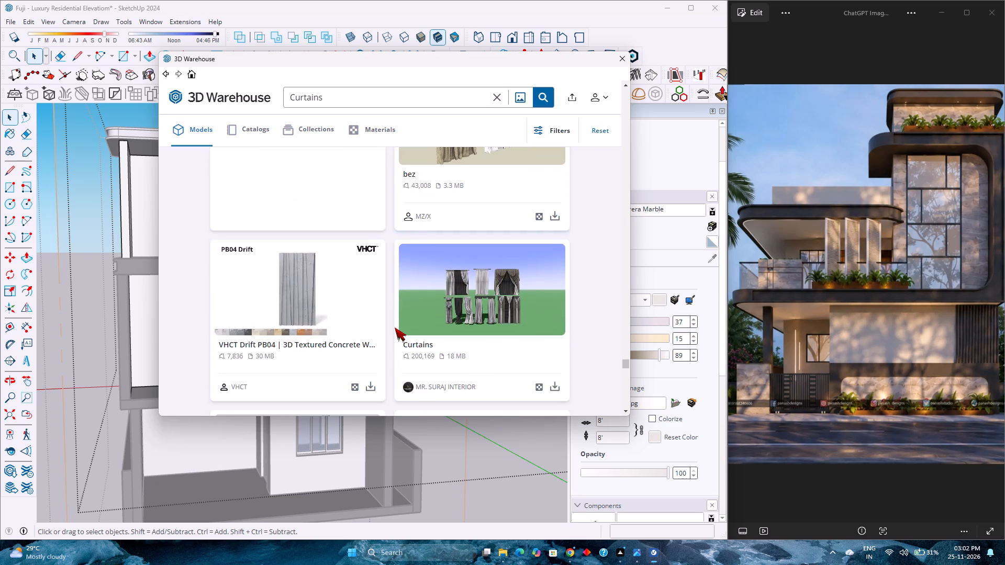
pyautogui.scroll(4, 395, 327)
pyautogui.scroll(-2, 394, 330)
pyautogui.scroll(3, 391, 333)
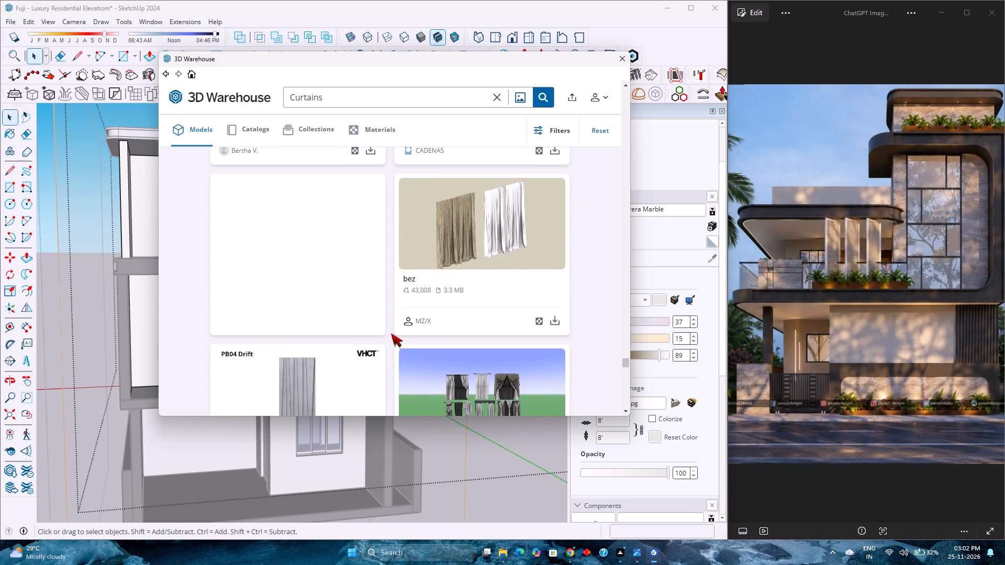
pyautogui.scroll(1, 391, 333)
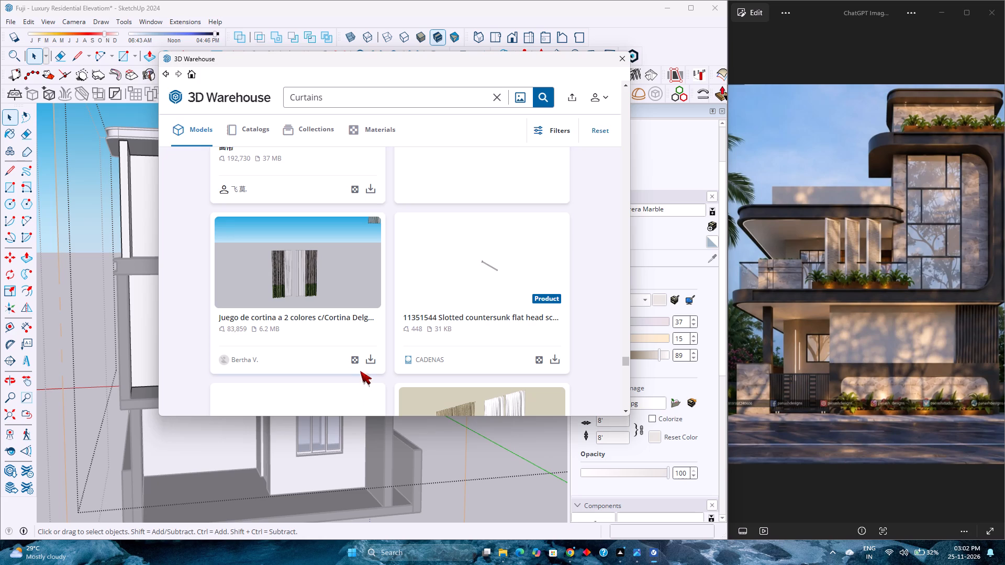
# Examine the next Curtains models for the openings, comparing multi-style sets, wind-blown panels, curved-rod designs and plain rod-hung pairs.
pyautogui.scroll(-6, 426, 265)
pyautogui.scroll(-3, 401, 307)
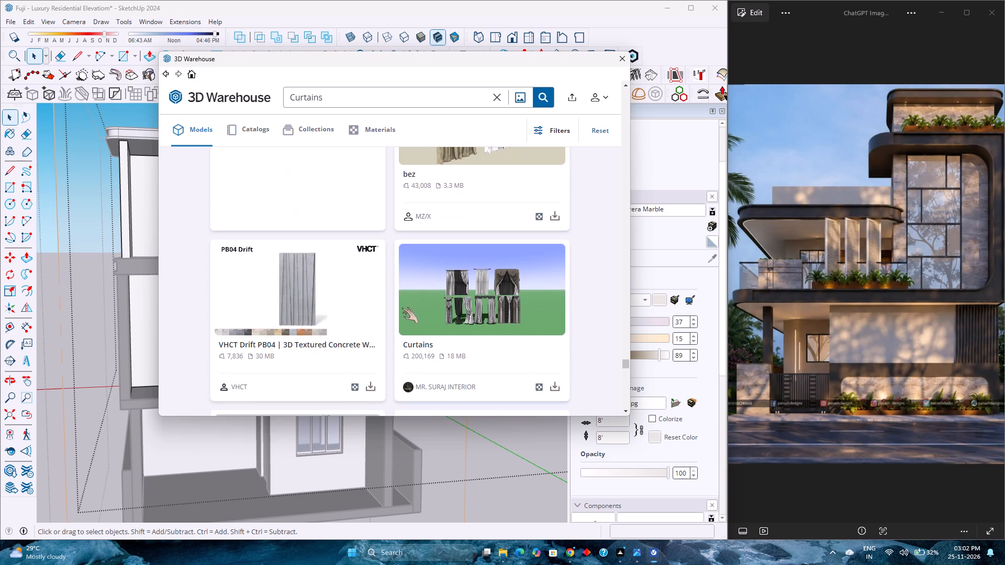
pyautogui.scroll(-7, 402, 314)
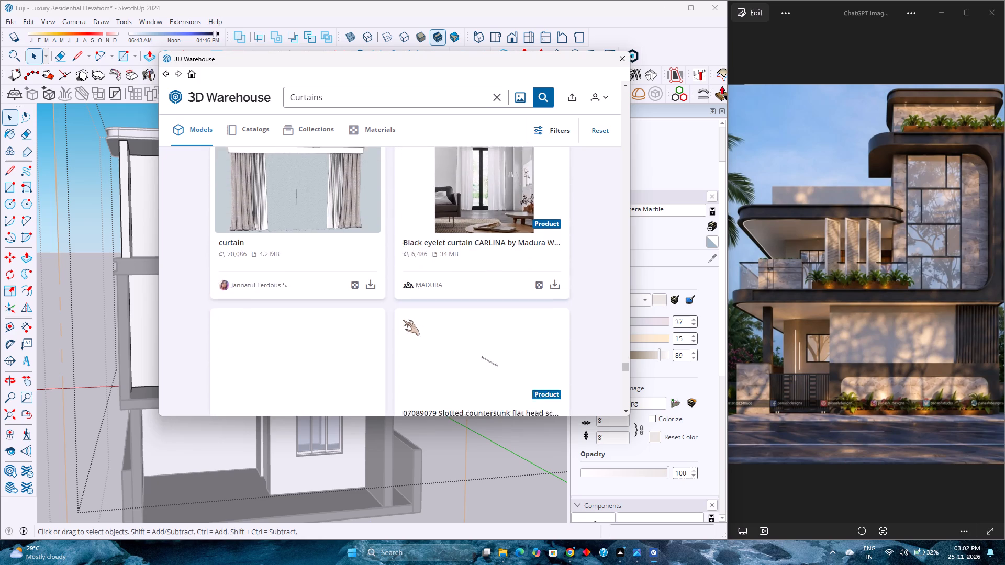
pyautogui.scroll(-5, 403, 322)
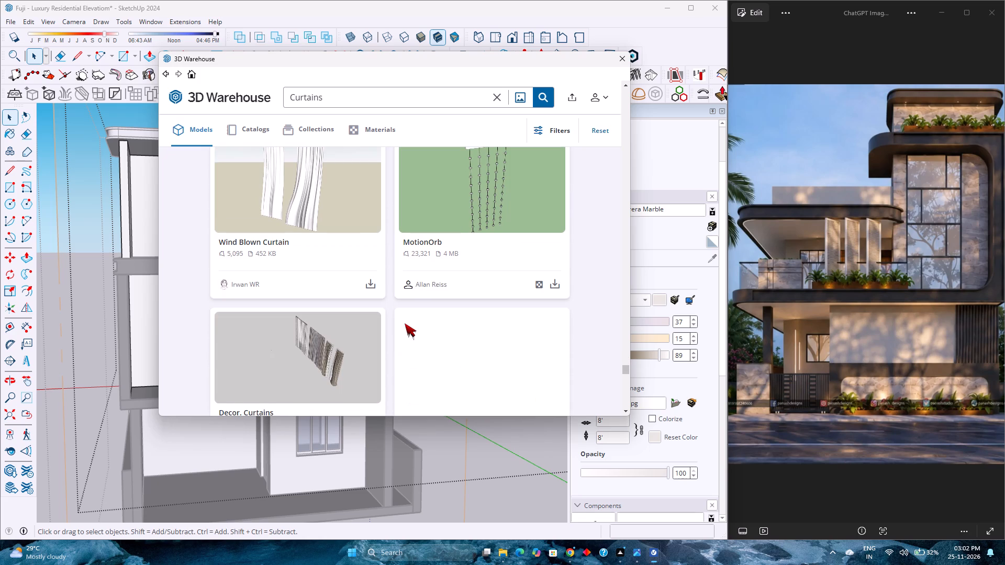
pyautogui.scroll(-9, 405, 324)
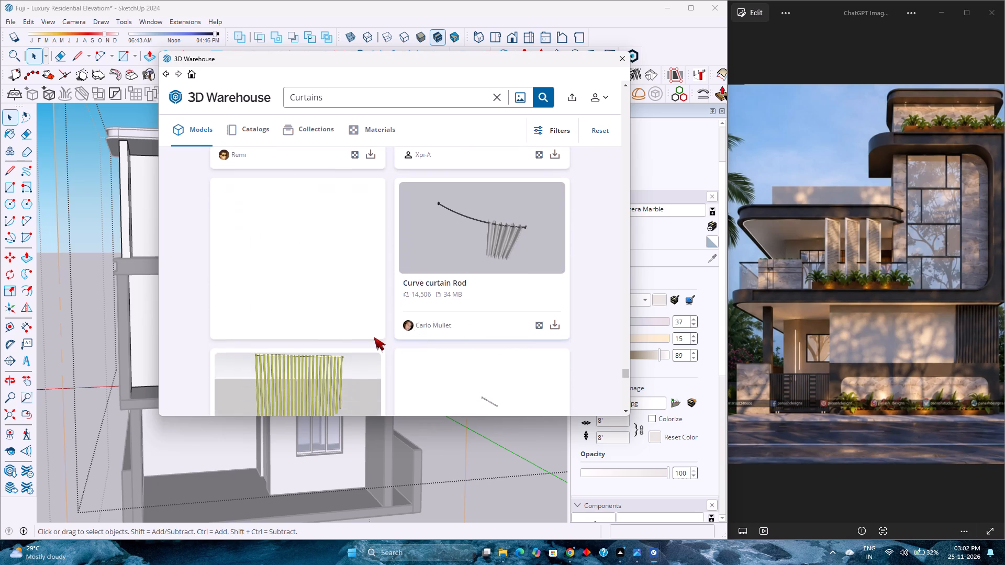
pyautogui.scroll(-6, 374, 336)
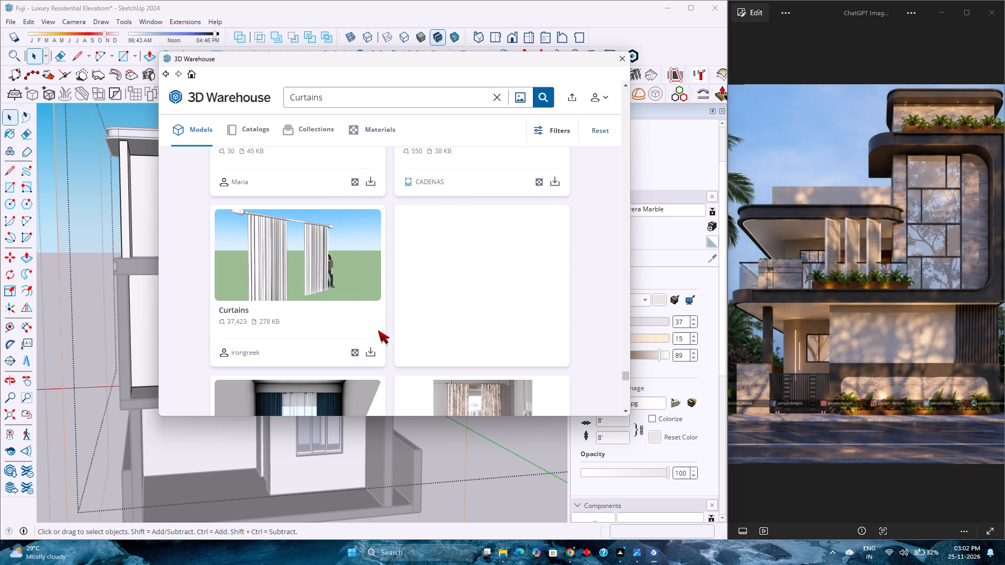
pyautogui.scroll(-7, 382, 330)
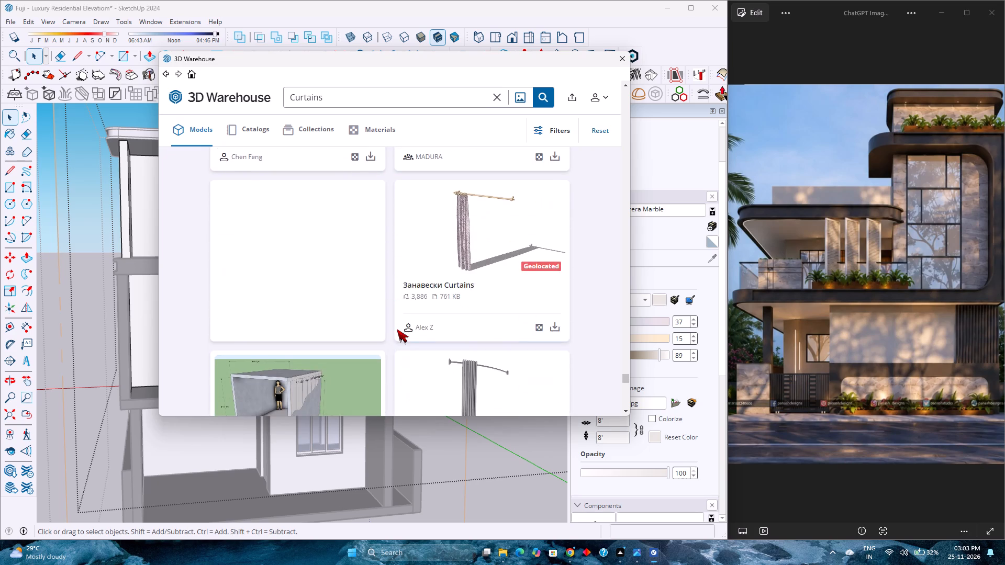
# Compare the swagged, tied-back, two-tone and layered multi-colour curtain models further along in the Curtains results.
pyautogui.scroll(-7, 397, 329)
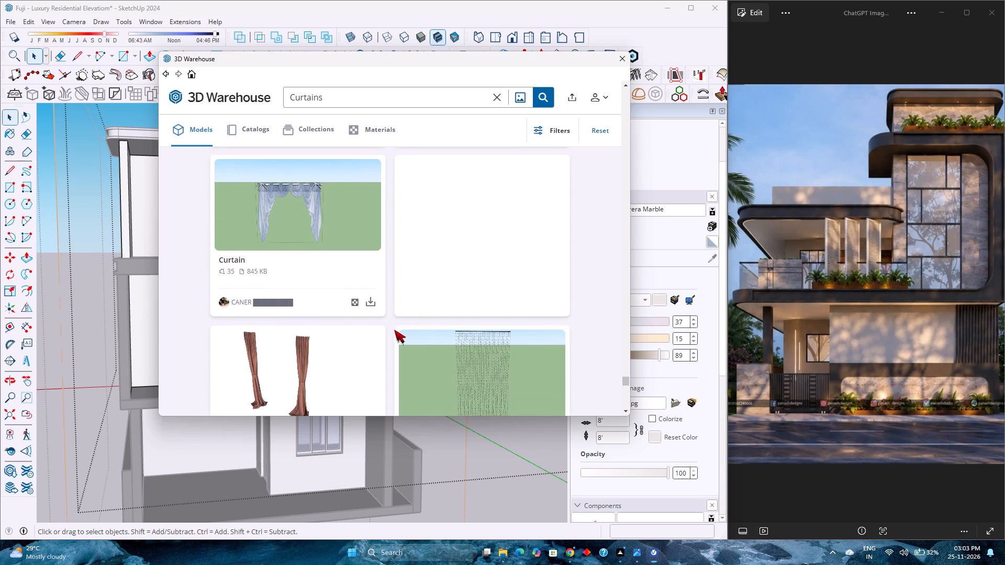
pyautogui.scroll(-8, 385, 334)
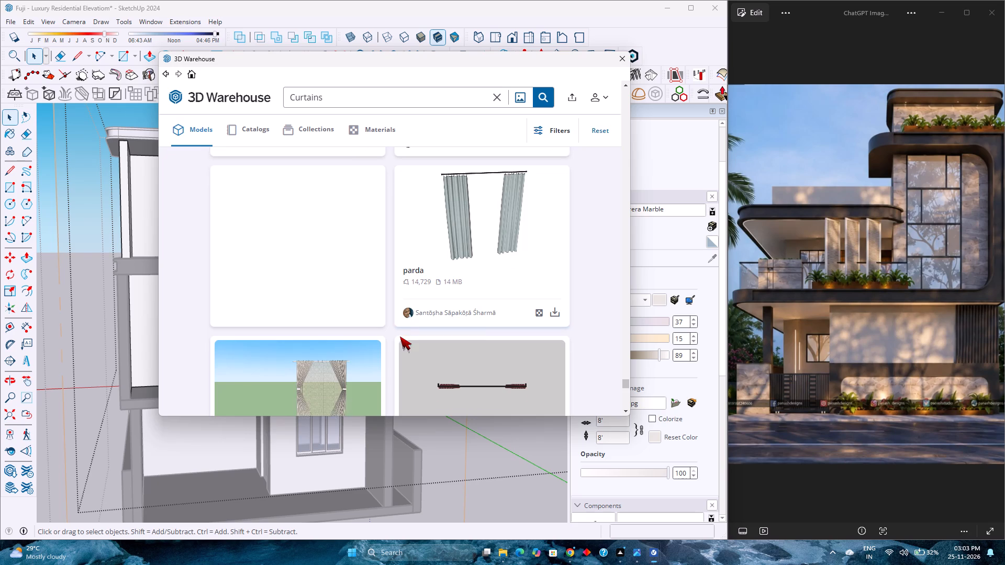
pyautogui.scroll(-6, 400, 336)
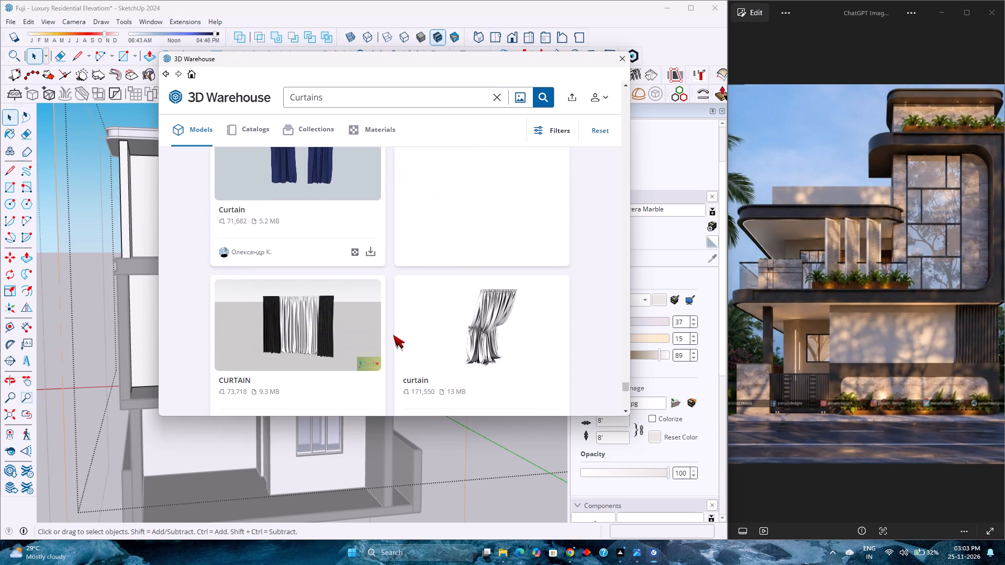
pyautogui.scroll(-8, 393, 335)
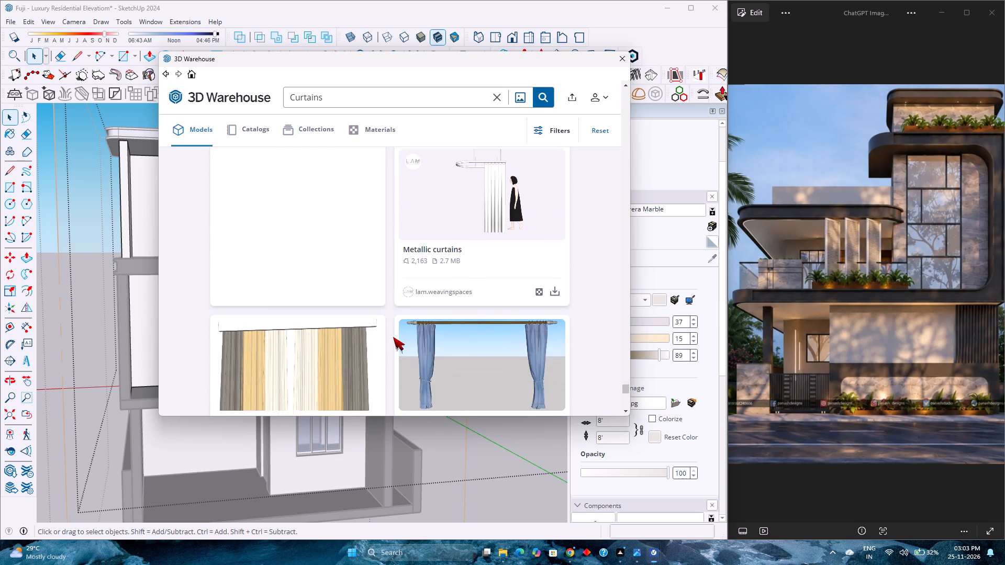
pyautogui.scroll(-7, 393, 337)
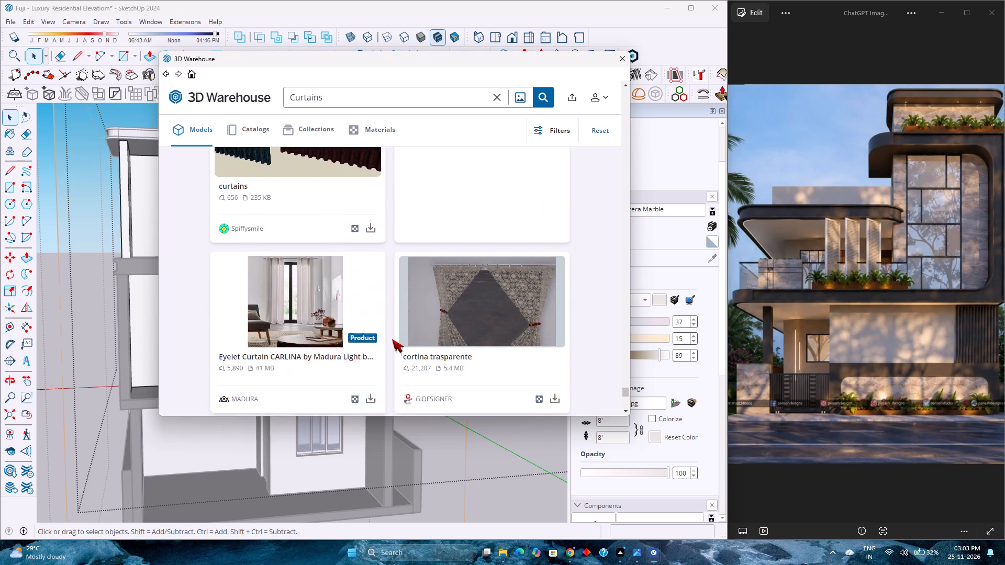
# Look through the rest of this Curtains batch to its end, comparing patterned drapes, dark rod-hung pairs and eyelet sheers.
pyautogui.scroll(-9, 392, 339)
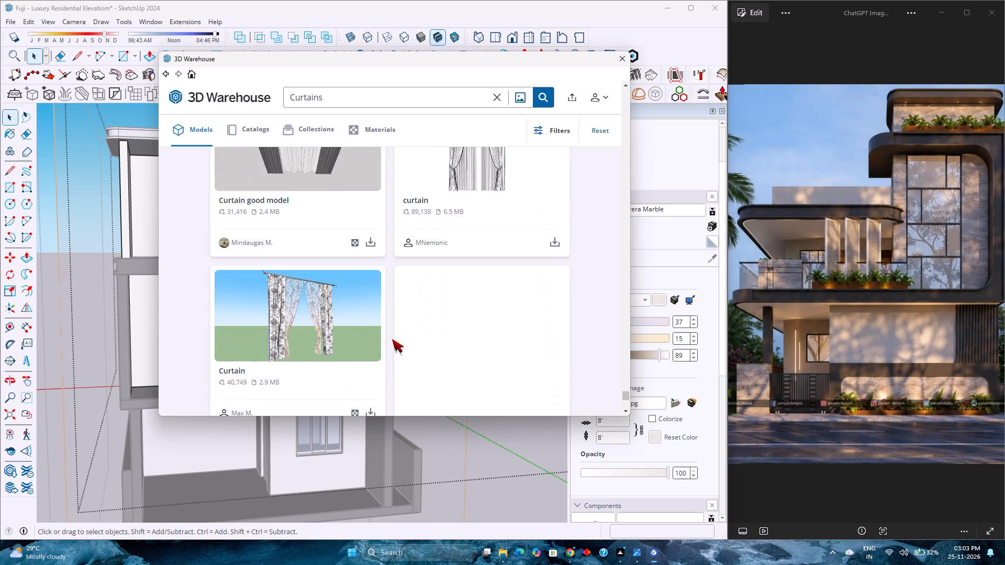
pyautogui.scroll(-8, 392, 339)
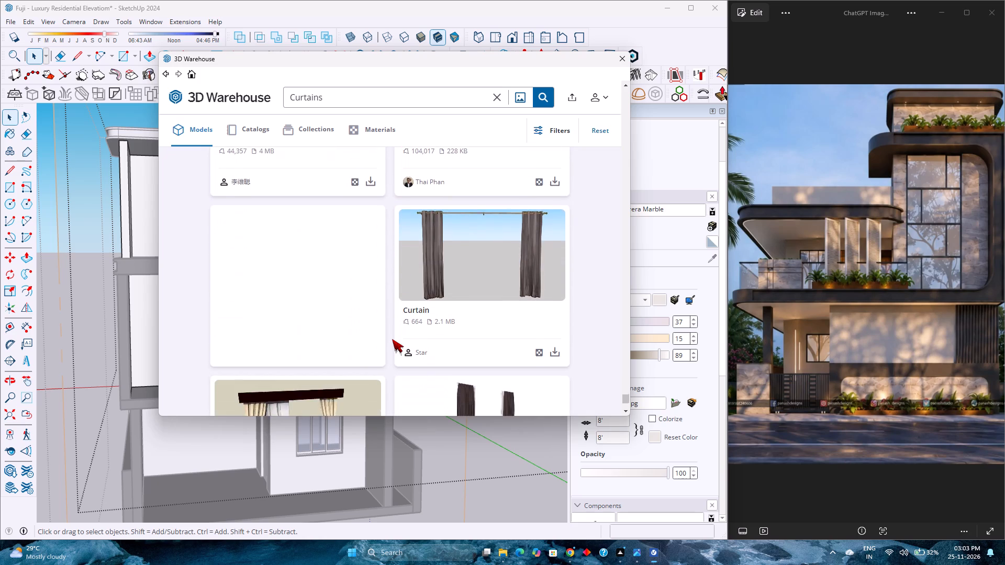
pyautogui.scroll(-5, 392, 339)
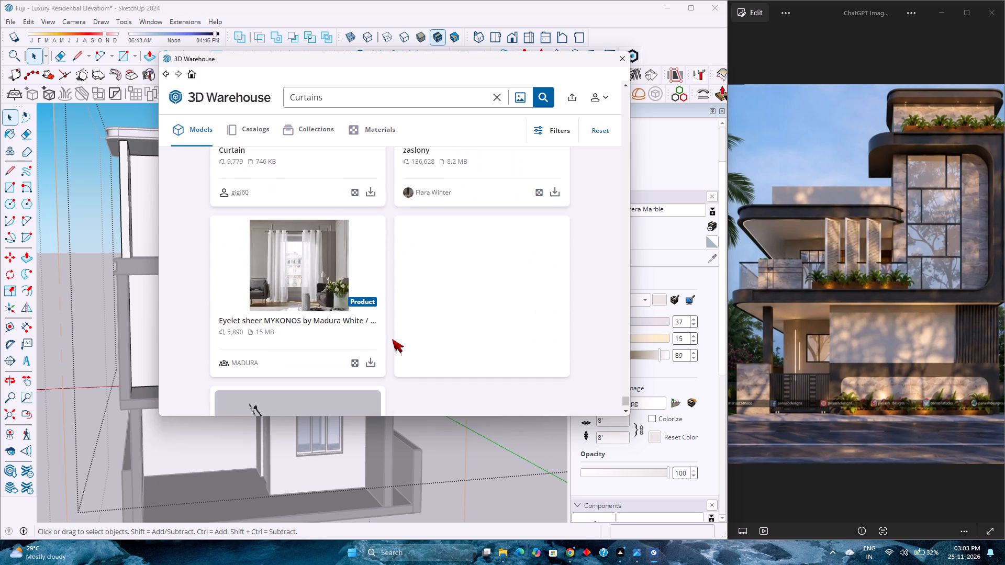
pyautogui.scroll(-6, 392, 339)
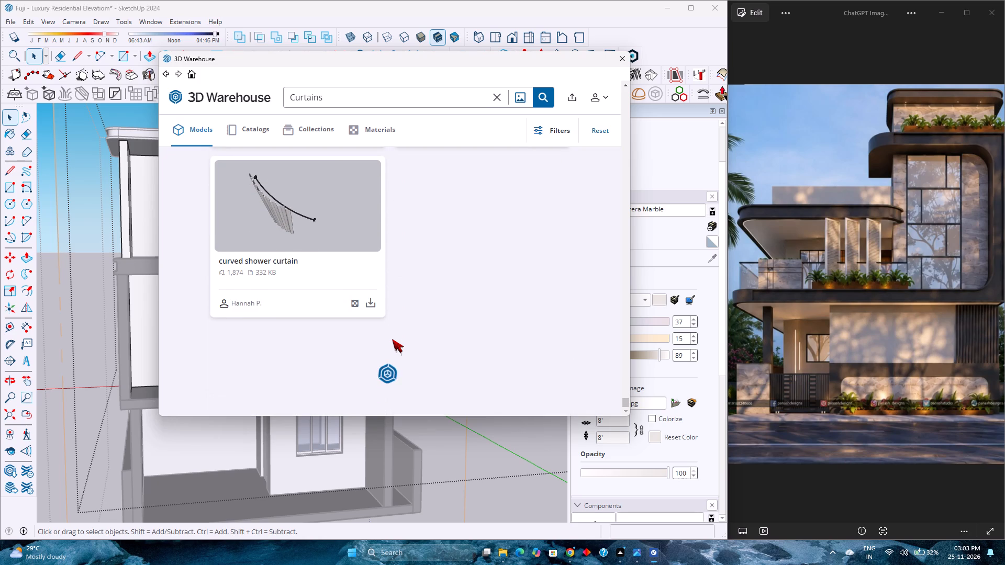
# Load another batch of Curtains results and examine its first models, comparing curved-rod, sheer, eyelet and gathered designs.
pyautogui.scroll(-2, 392, 339)
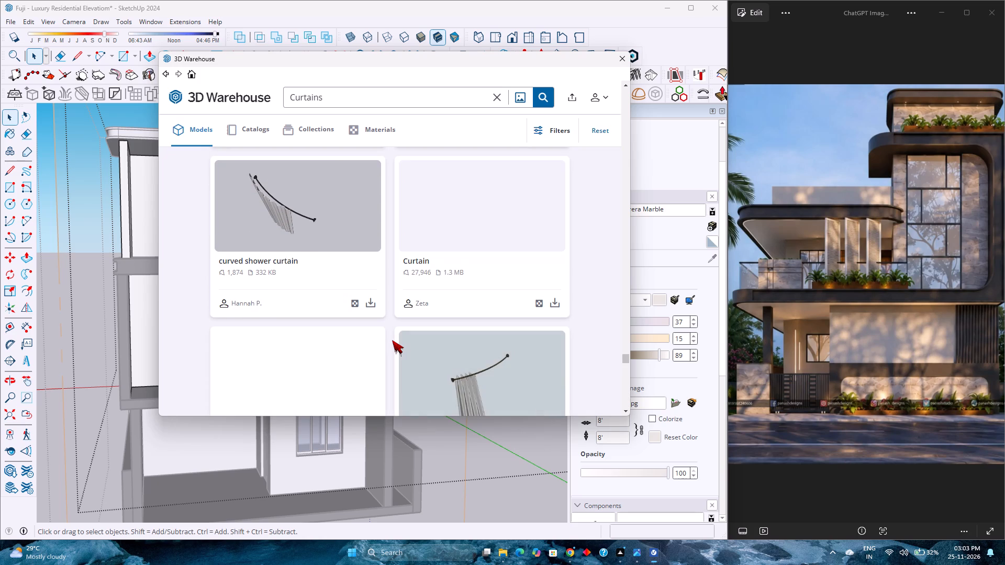
pyautogui.scroll(-3, 392, 340)
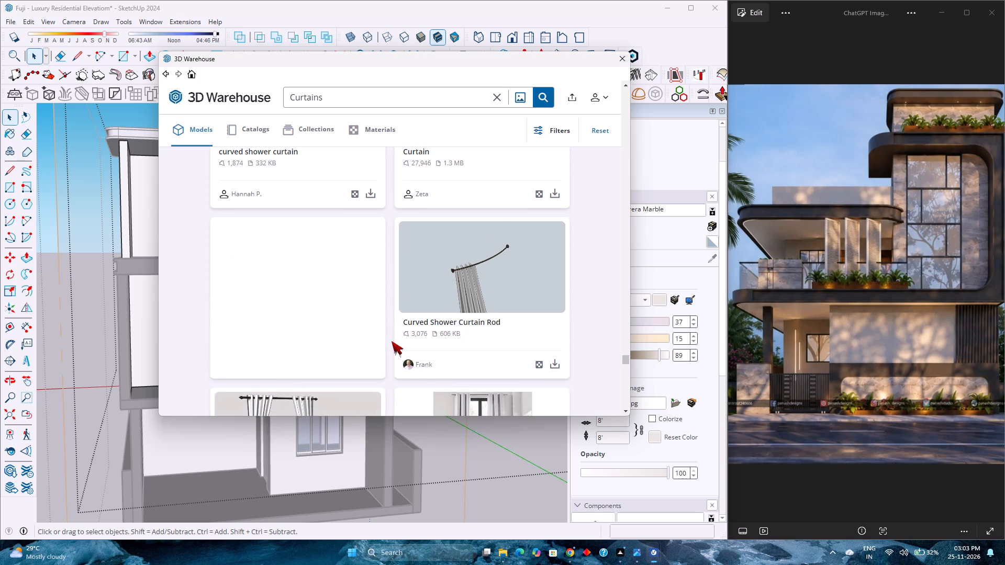
pyautogui.scroll(-7, 392, 341)
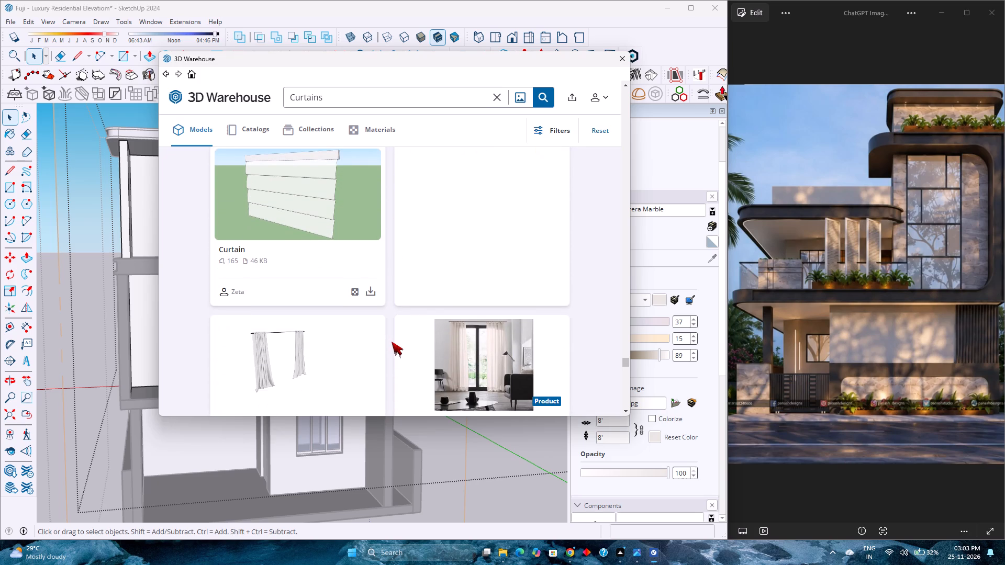
pyautogui.scroll(-2, 387, 339)
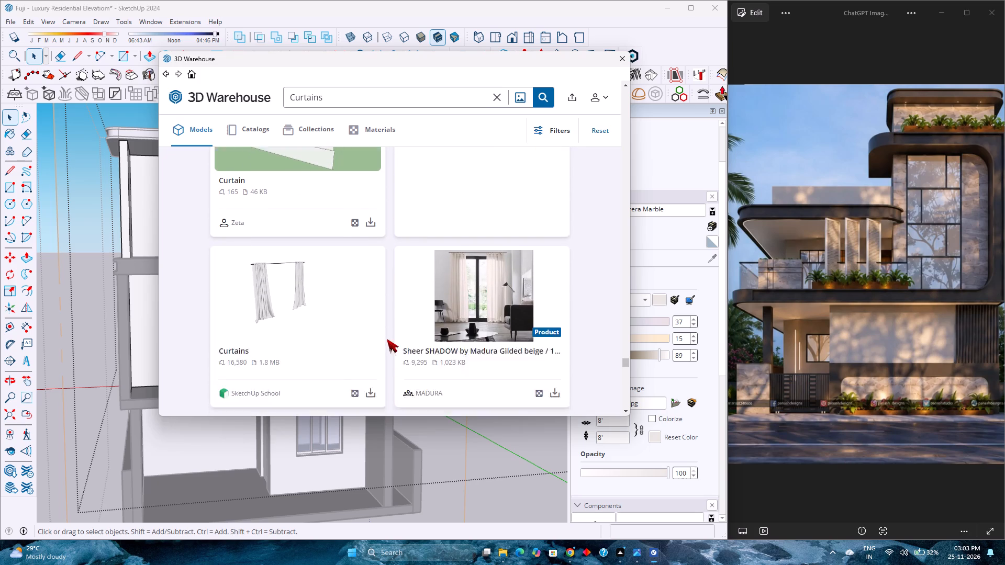
pyautogui.scroll(-3, 395, 337)
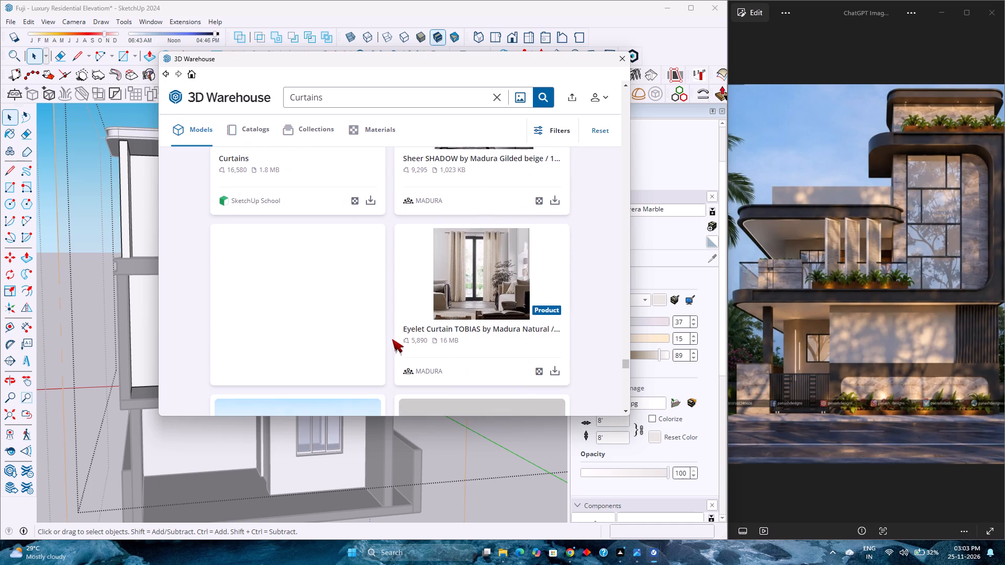
pyautogui.scroll(-5, 392, 339)
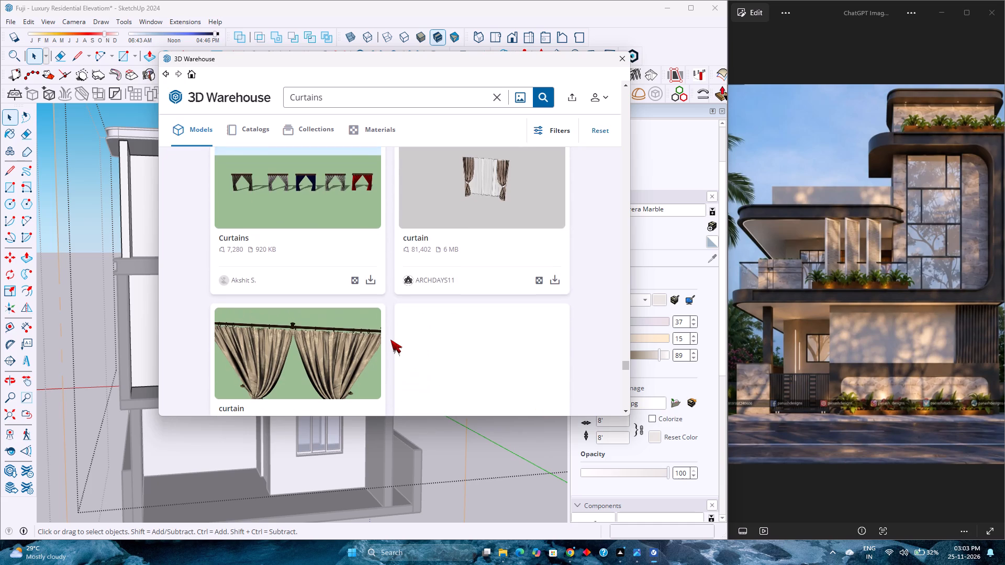
pyautogui.scroll(-4, 388, 338)
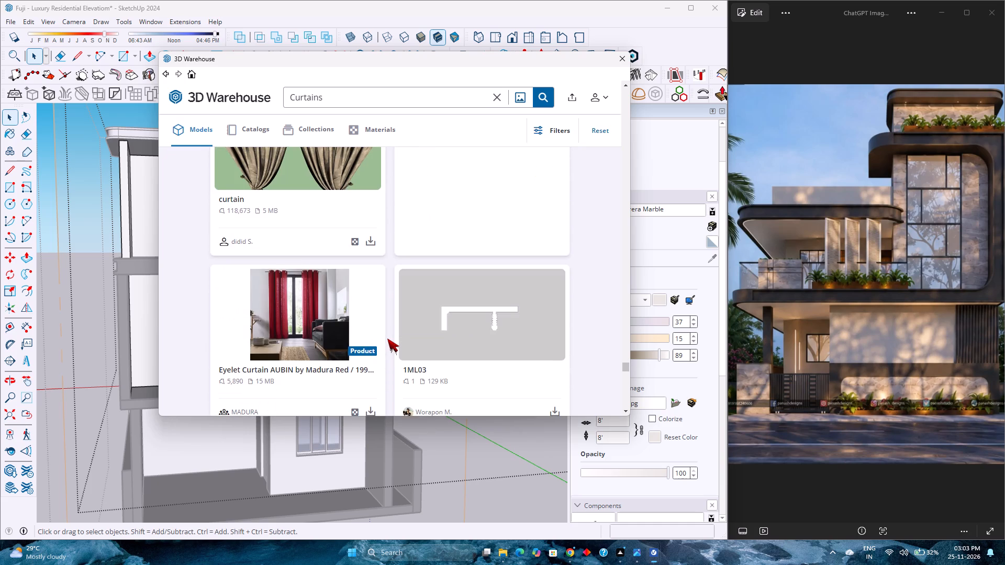
# Compare the linen sheer, tied-back, full-width blue and coloured eyelet curtain models for the openings.
pyautogui.scroll(-7, 387, 338)
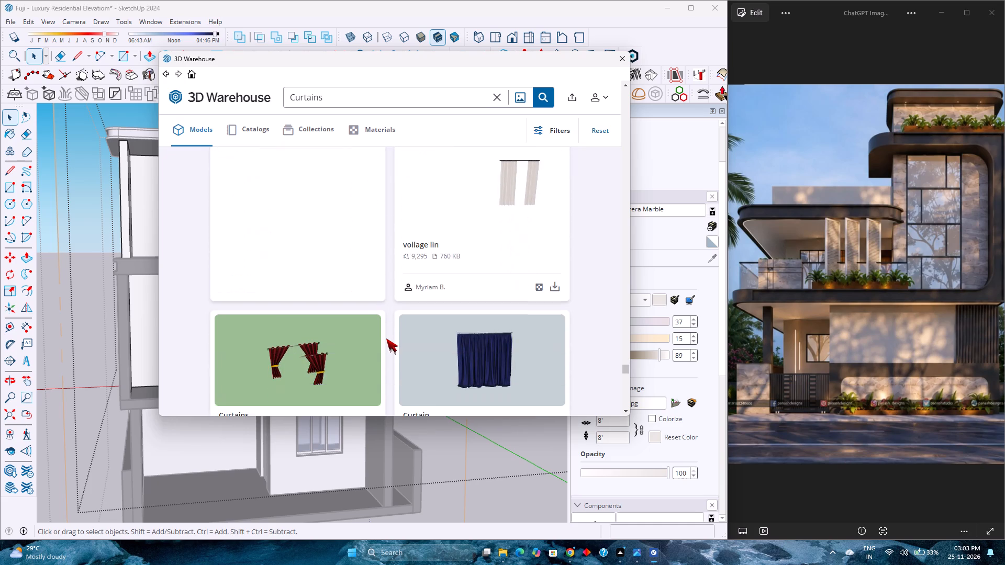
pyautogui.scroll(-2, 386, 338)
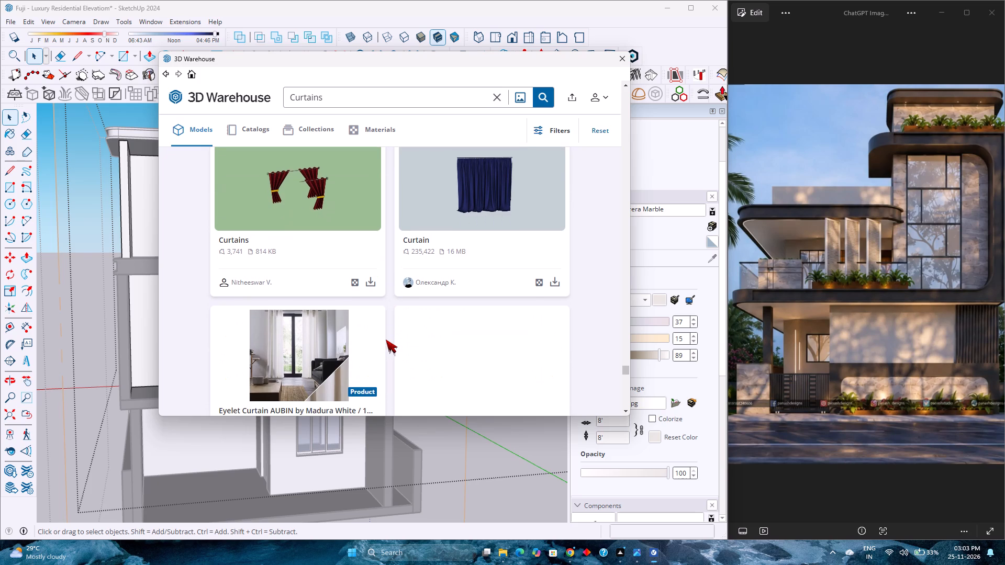
pyautogui.scroll(-2, 386, 340)
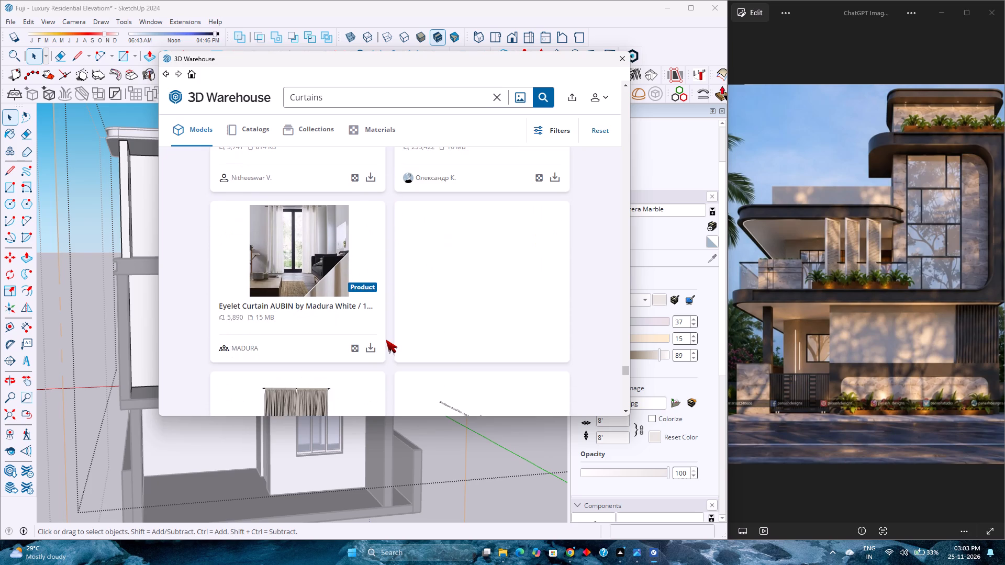
pyautogui.scroll(-8, 386, 340)
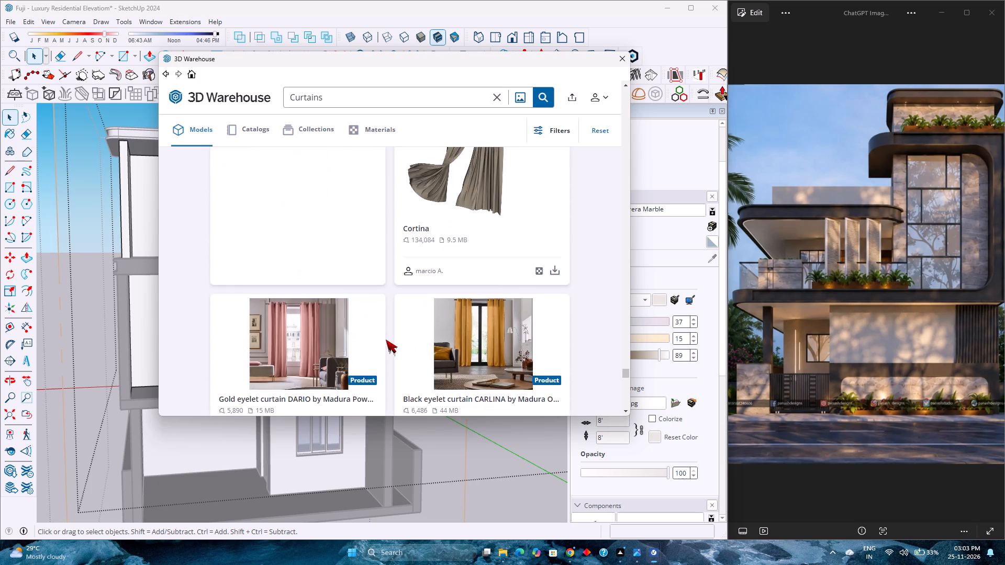
pyautogui.scroll(-3, 386, 340)
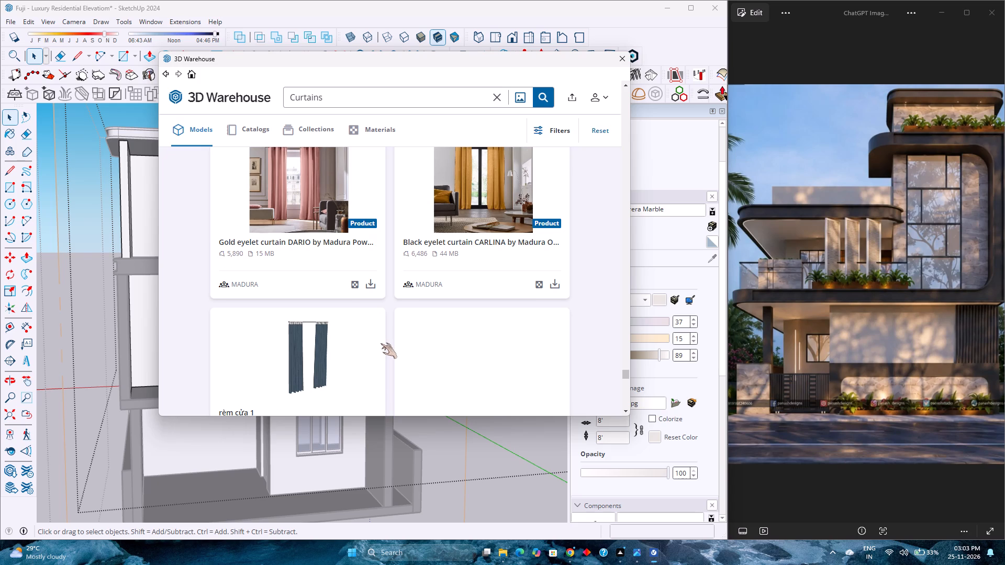
# Examine the following Curtains models, comparing simple rod-hung pairs, pencil-pleat curtains, the multi-style collection and the one-sided tied-back drape.
pyautogui.scroll(-10, 381, 343)
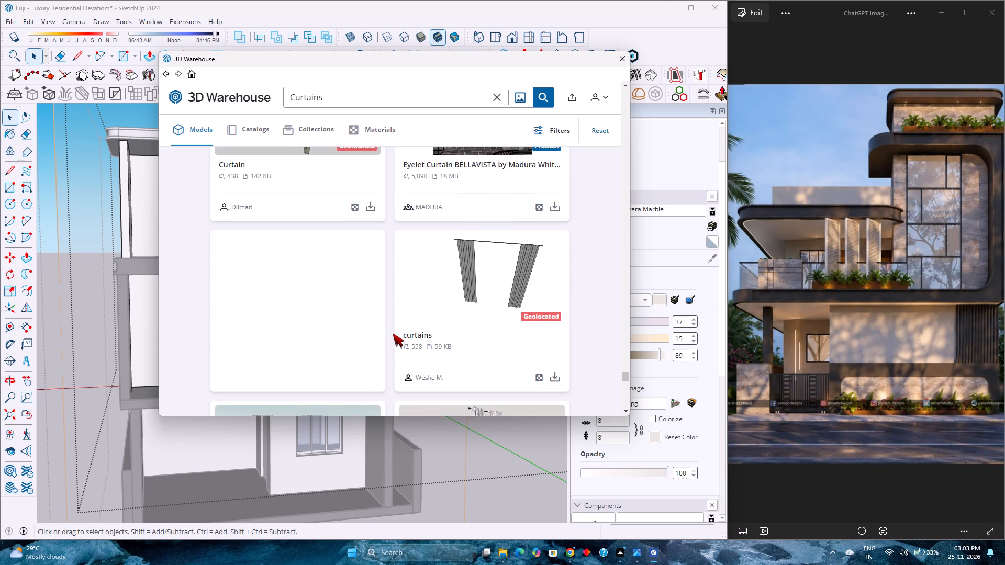
pyautogui.scroll(-8, 393, 333)
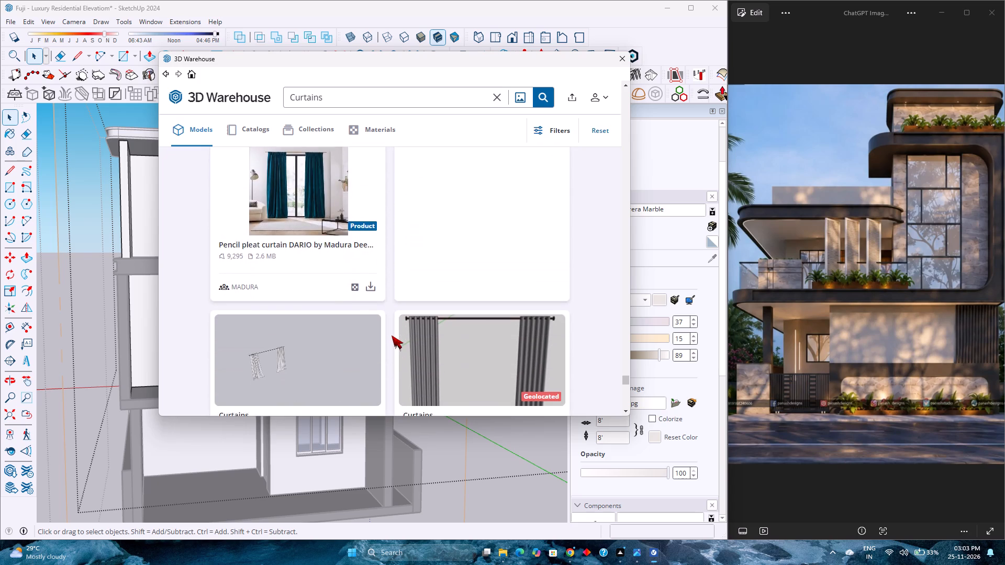
pyautogui.scroll(-8, 392, 335)
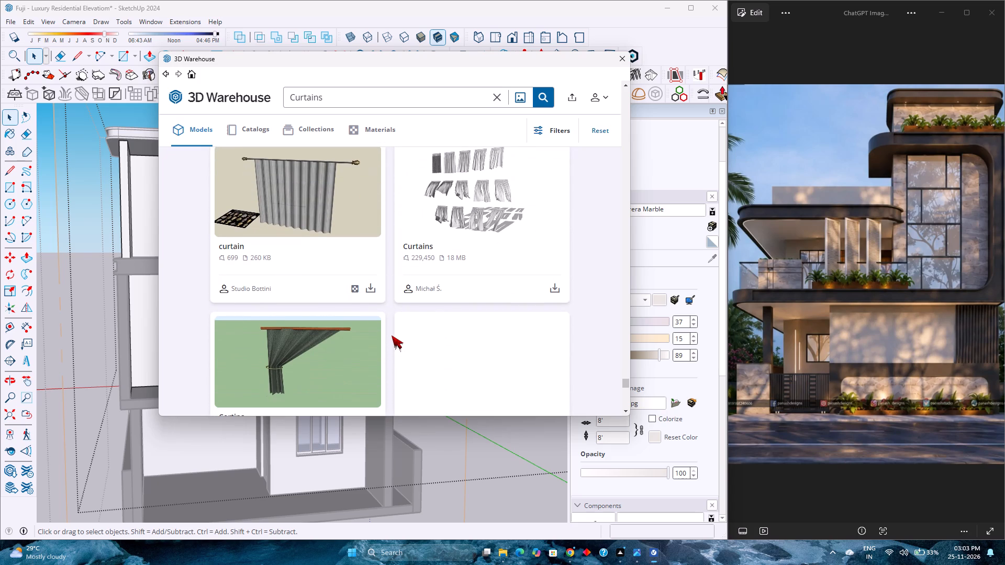
pyautogui.scroll(-4, 389, 336)
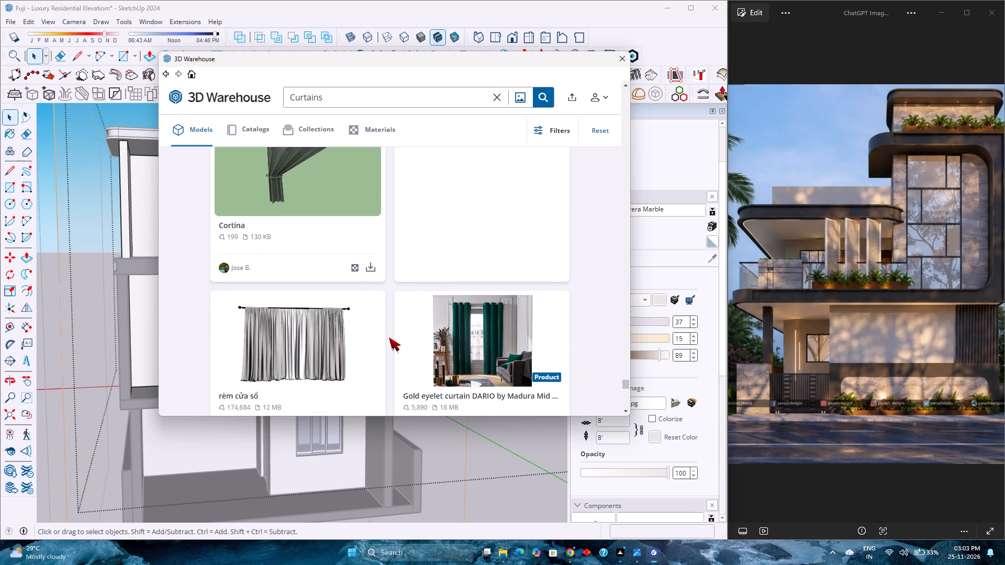
# Examine further Curtains models, comparing gathered rod-hung, green eyelet, blue swag-topped, lined eyelet and dark-edged door and window designs.
pyautogui.scroll(-2, 389, 337)
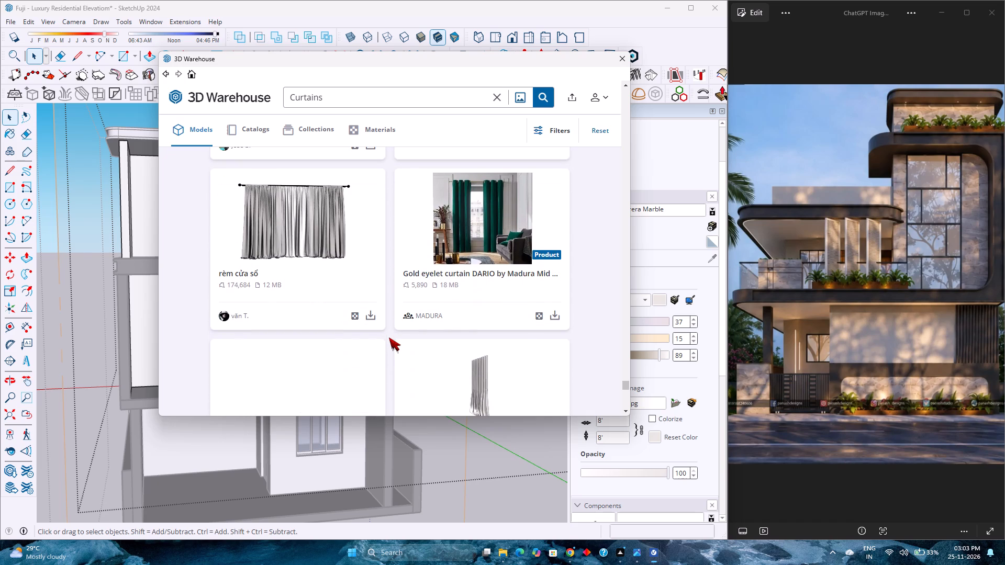
pyautogui.scroll(-6, 389, 337)
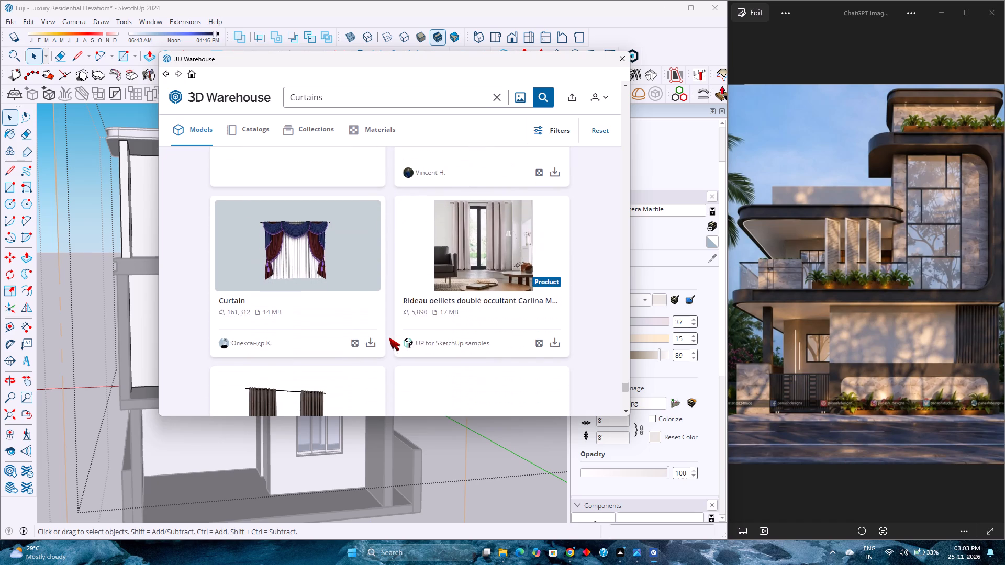
pyautogui.scroll(-6, 389, 337)
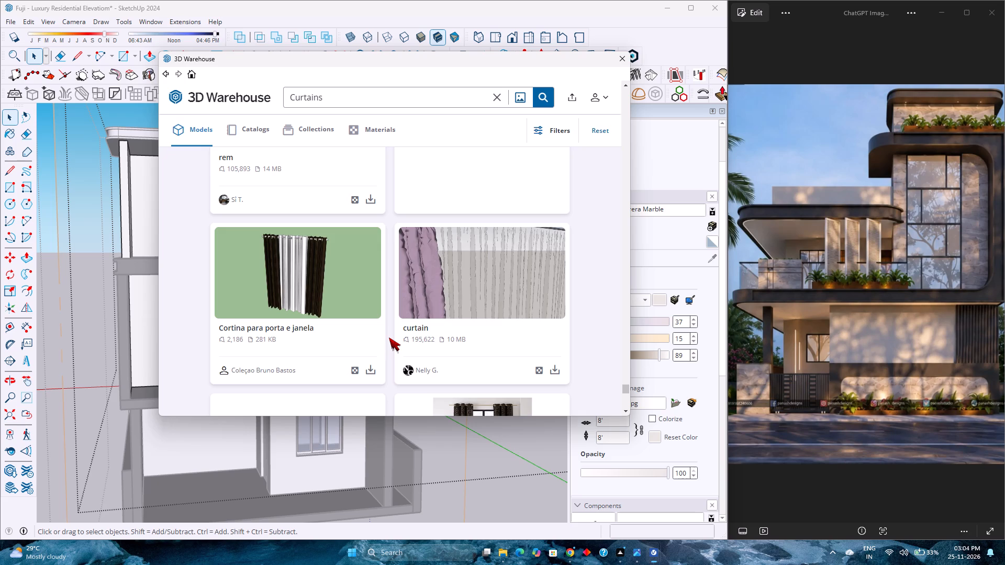
# Compare the ochre pencil-pleat, green single-panel, white rod-hung, anthracite eyelet and plain white curtain pairs for the openings.
pyautogui.scroll(-9, 389, 337)
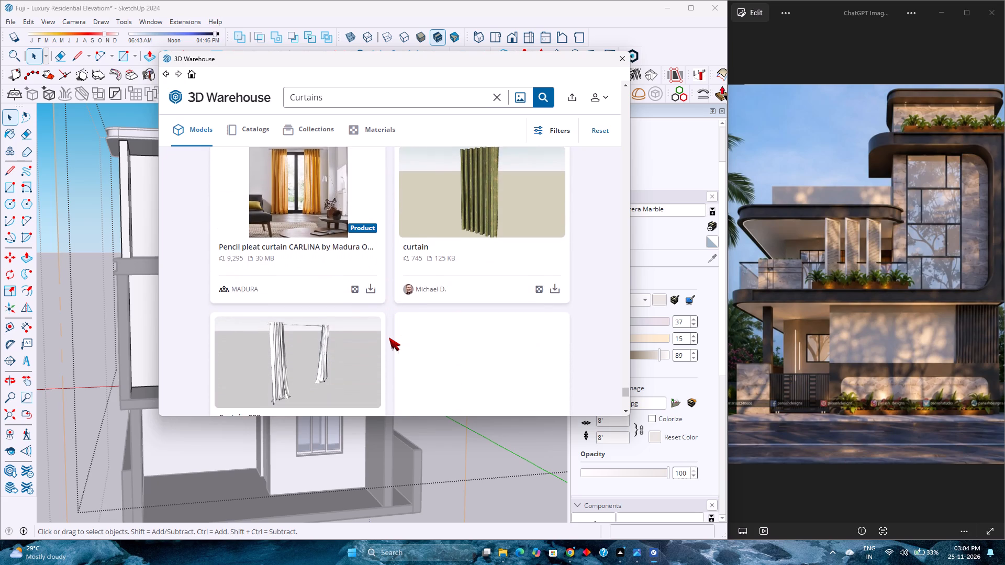
pyautogui.scroll(-6, 389, 337)
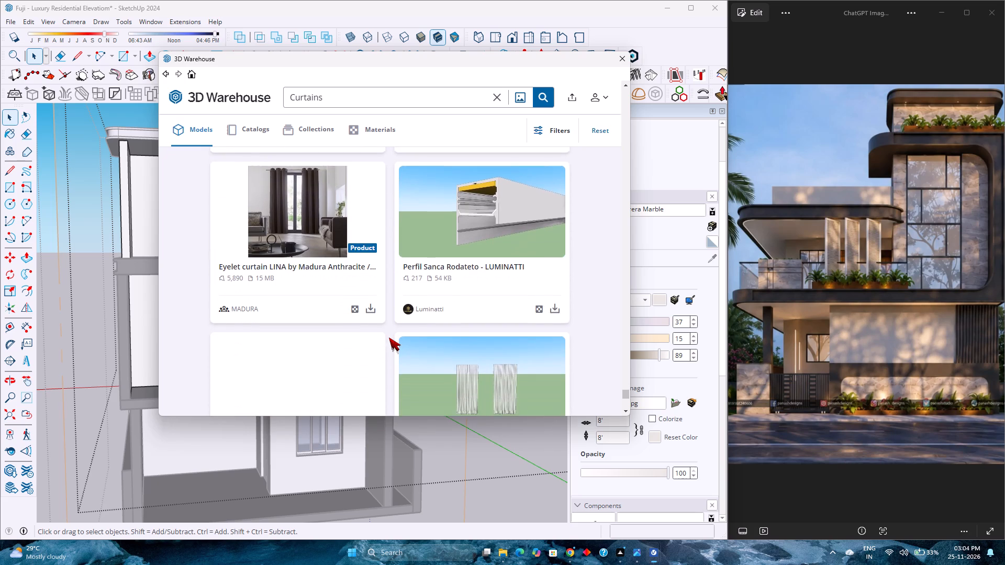
pyautogui.scroll(-3, 389, 337)
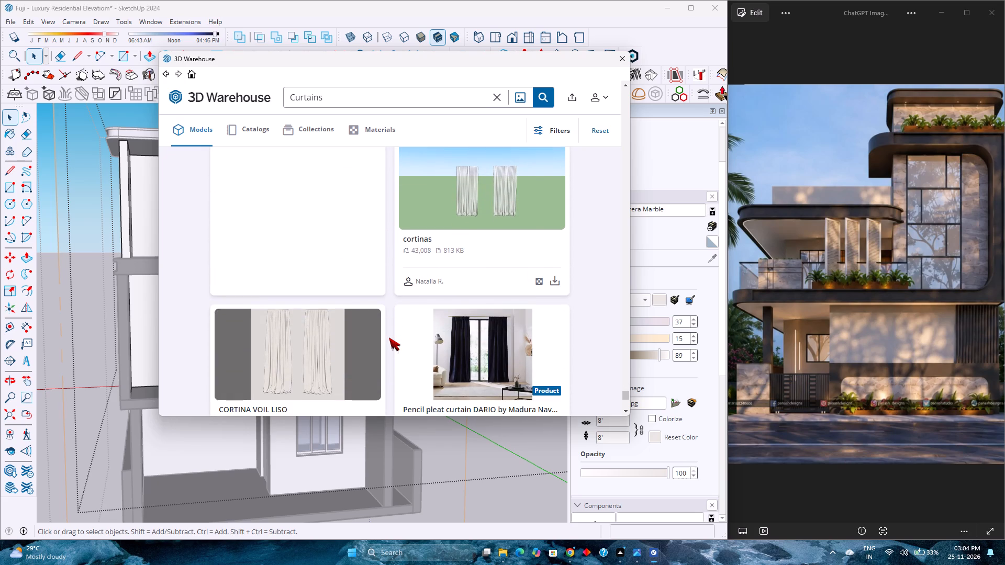
# Look through the rest of this Curtains batch to its end, comparing plain voile, navy pencil-pleat, tied-back and pleated drapes.
pyautogui.rightClick(389, 337)
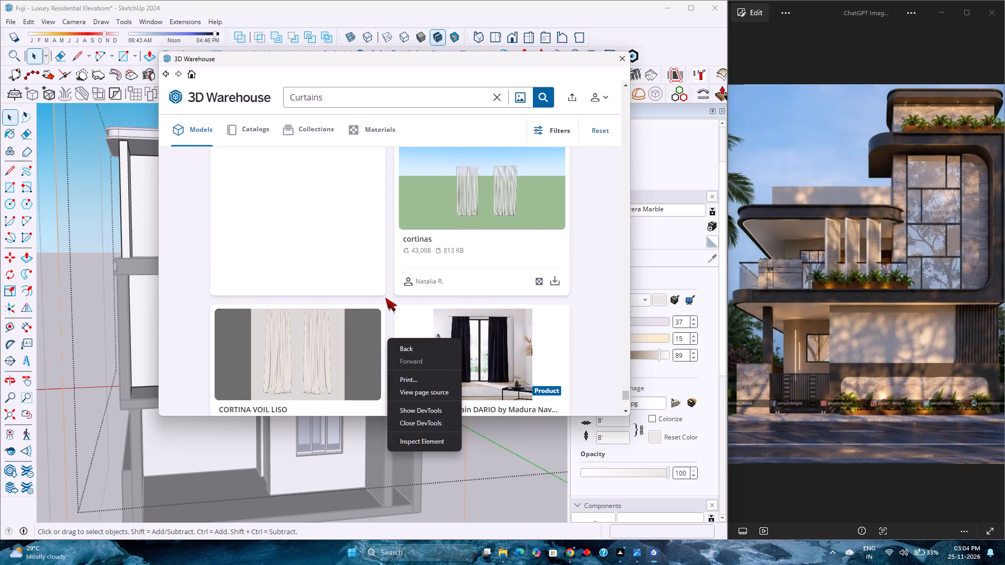
pyautogui.click(385, 298)
pyautogui.scroll(-3, 386, 305)
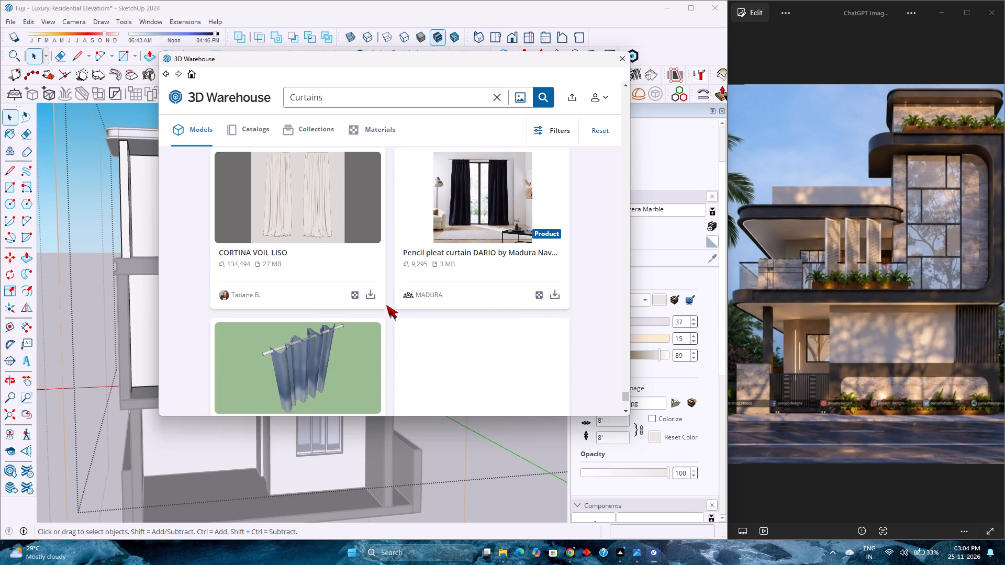
pyautogui.scroll(-5, 386, 305)
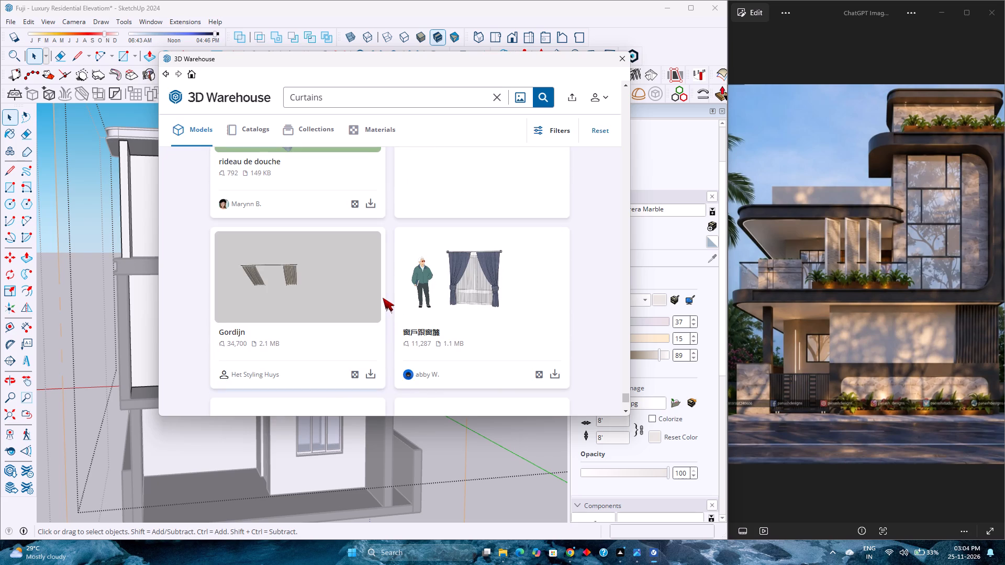
pyautogui.scroll(-7, 383, 298)
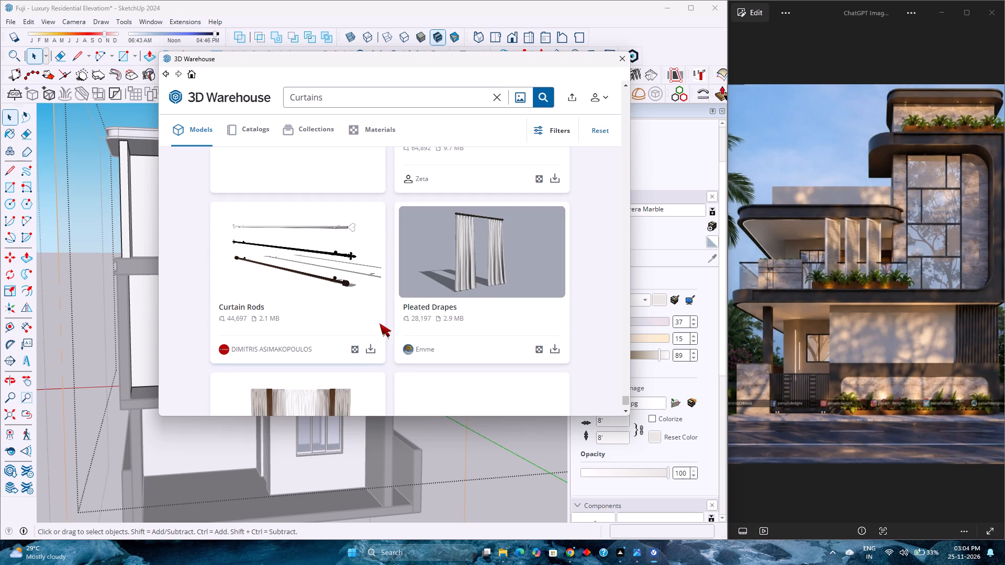
pyautogui.scroll(-11, 383, 322)
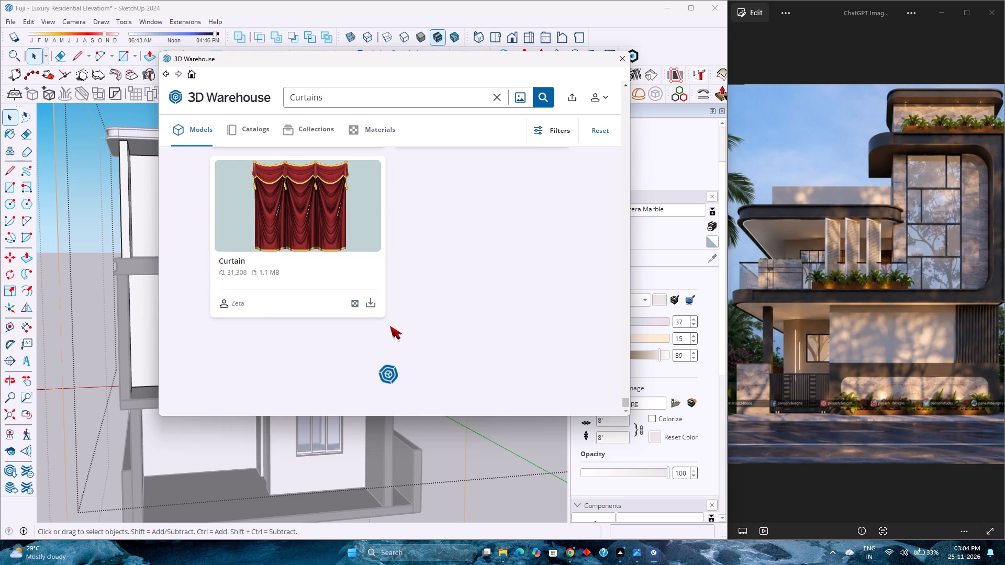
# Load another batch of Curtains results and examine its first models, comparing tied-back pairs with sheers, swags, pink sheers and single-sided drapes.
pyautogui.scroll(2, 392, 313)
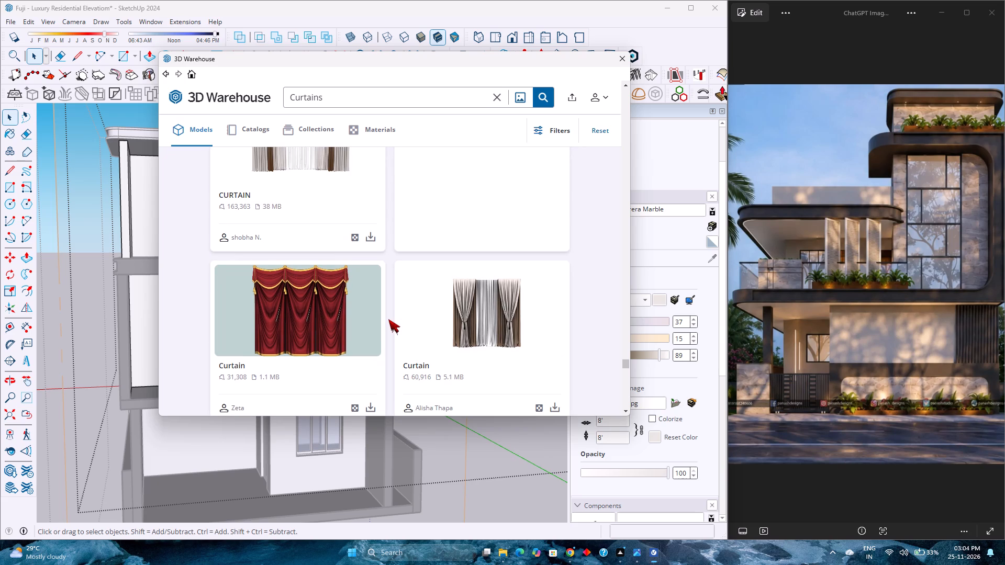
pyautogui.scroll(-2, 388, 319)
pyautogui.scroll(4, 388, 319)
pyautogui.scroll(-2, 388, 319)
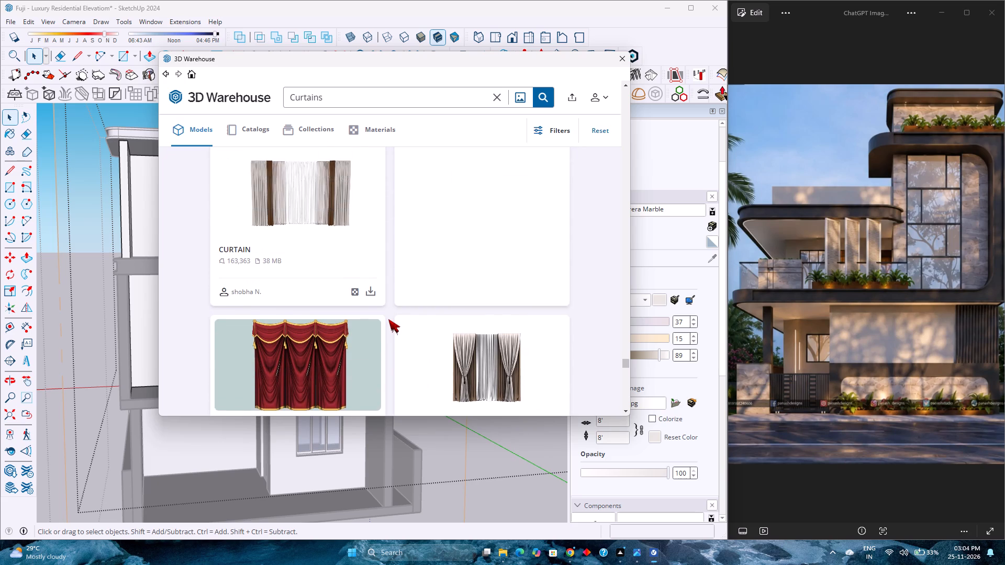
pyautogui.scroll(1, 388, 319)
pyautogui.scroll(-2, 388, 319)
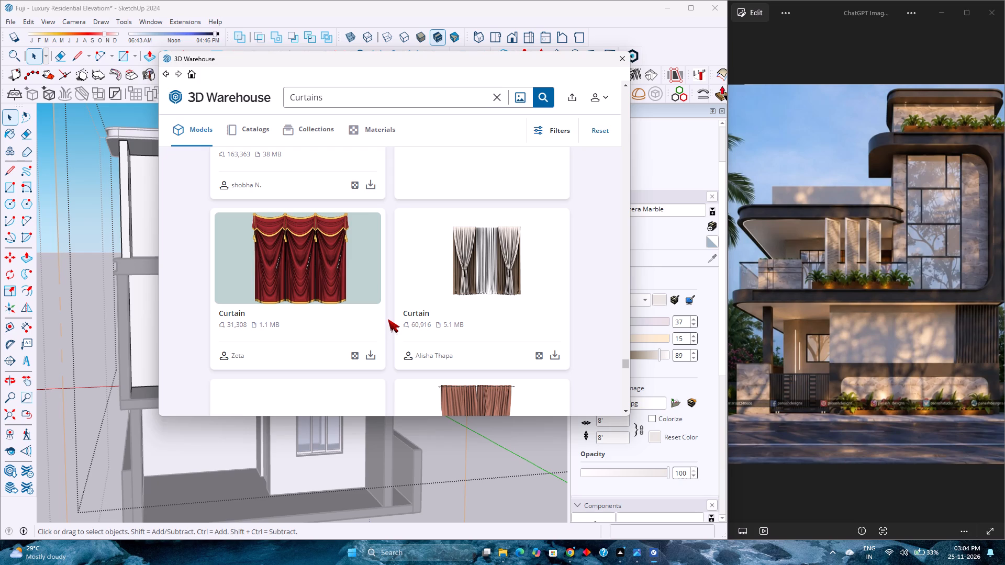
pyautogui.scroll(-9, 388, 311)
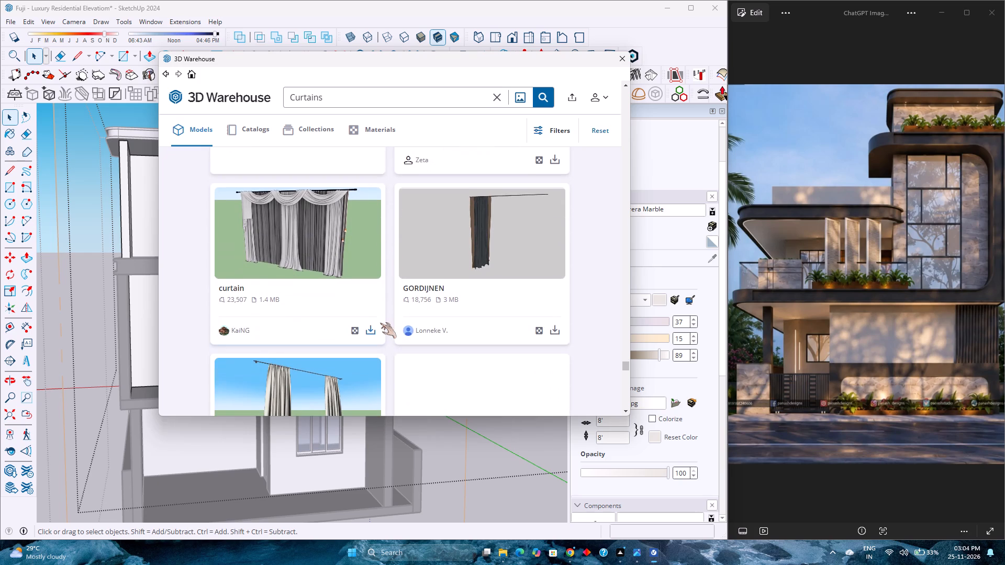
pyautogui.scroll(-5, 380, 323)
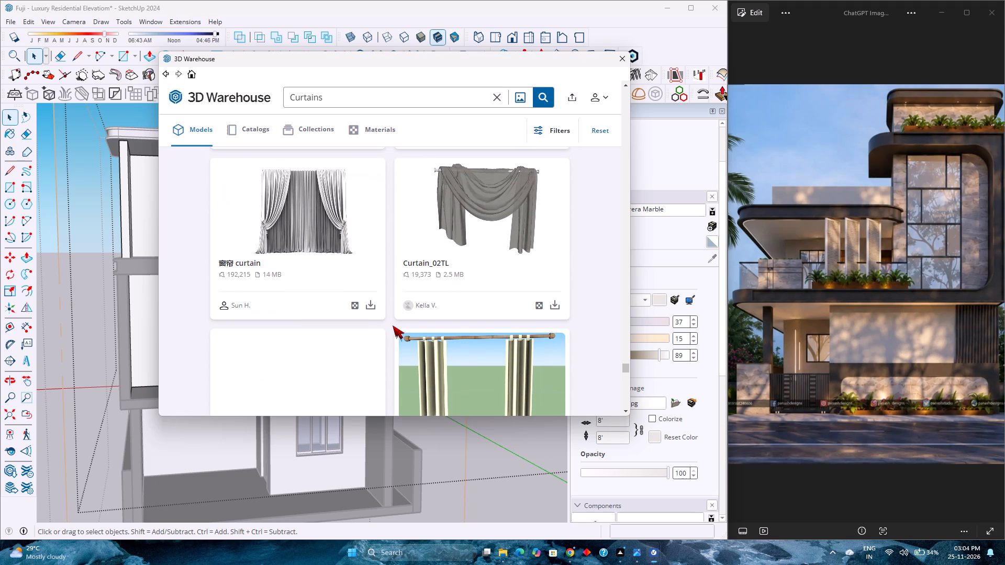
pyautogui.scroll(-6, 393, 326)
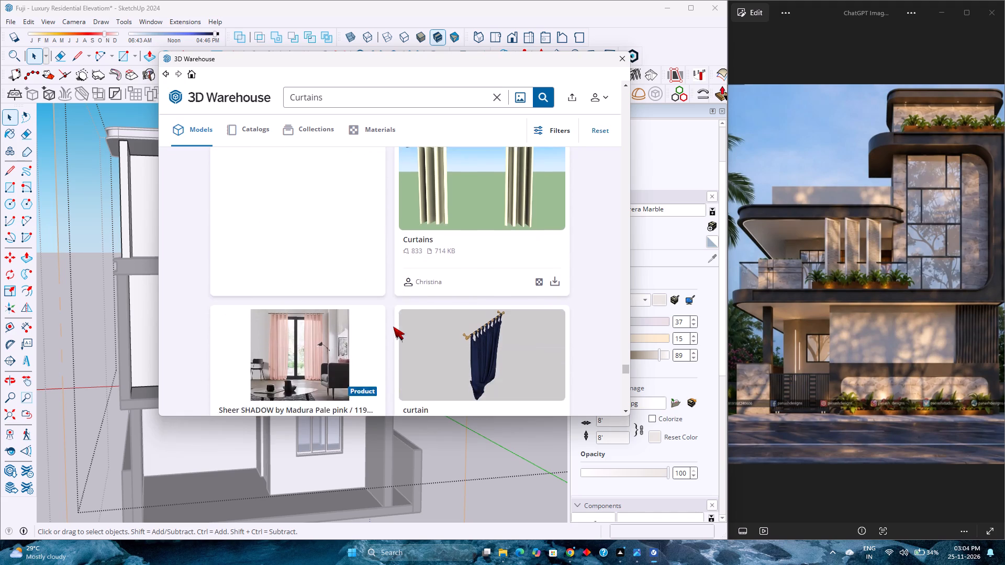
pyautogui.scroll(-4, 395, 345)
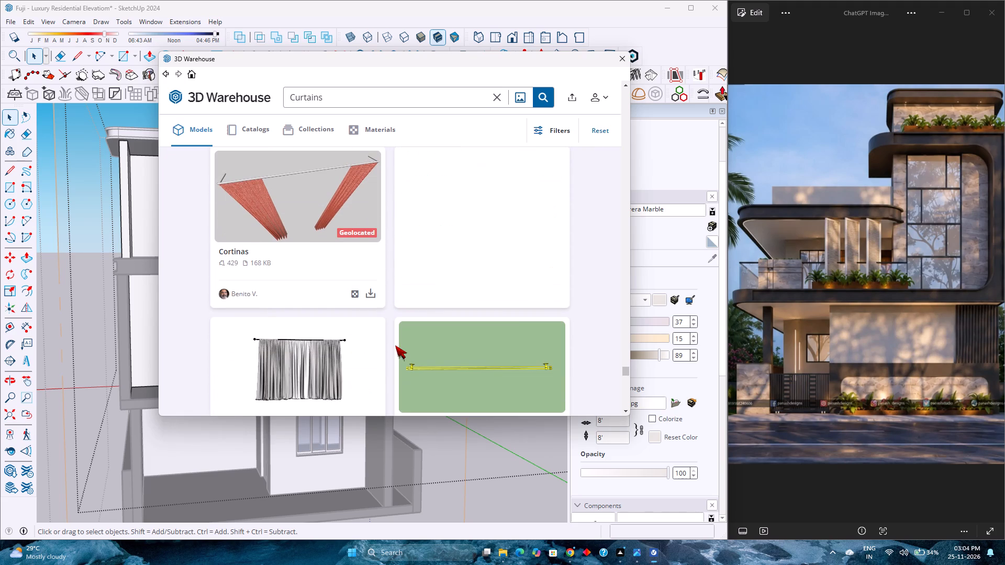
# Examine the following Curtains models, comparing full-width gathered, simple rod-hung, green and white eyelet, and pencil-pleat designs.
pyautogui.scroll(-5, 395, 345)
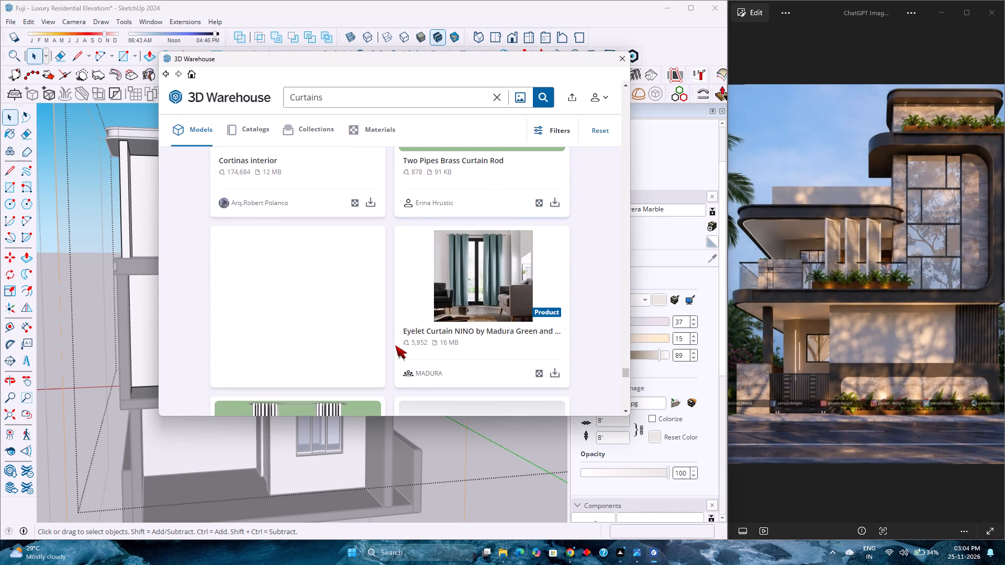
pyautogui.scroll(-8, 395, 345)
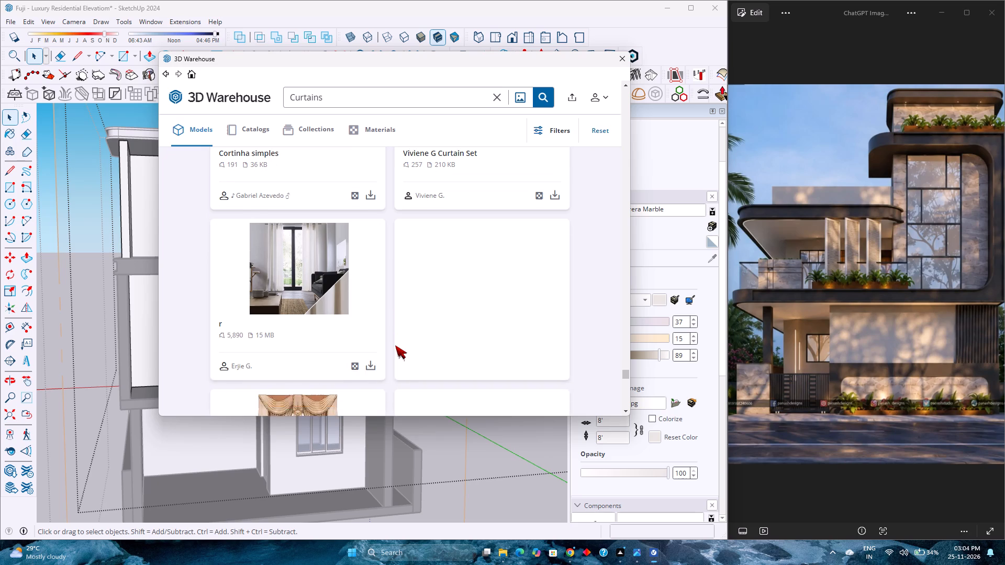
pyautogui.scroll(-5, 395, 345)
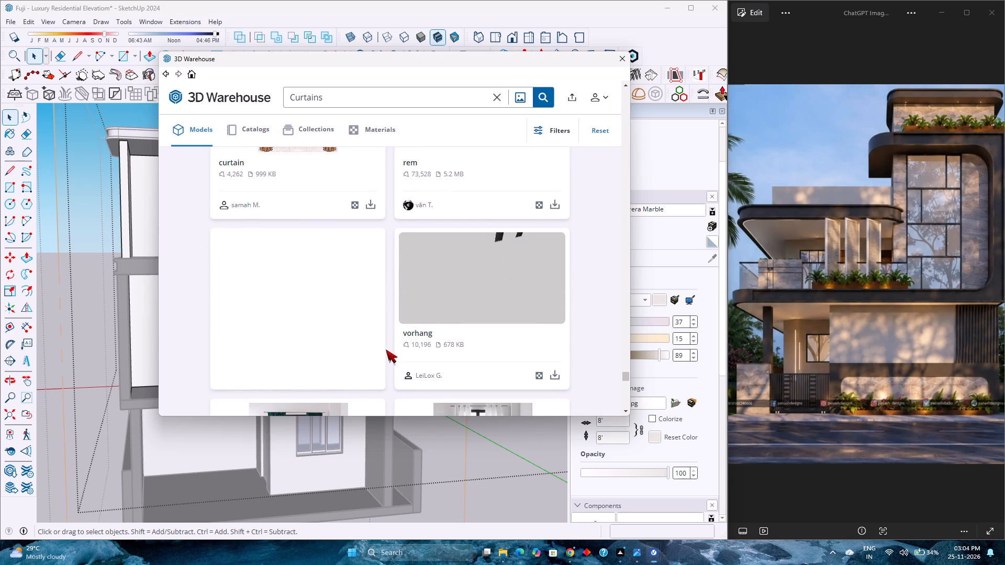
pyautogui.scroll(-6, 385, 350)
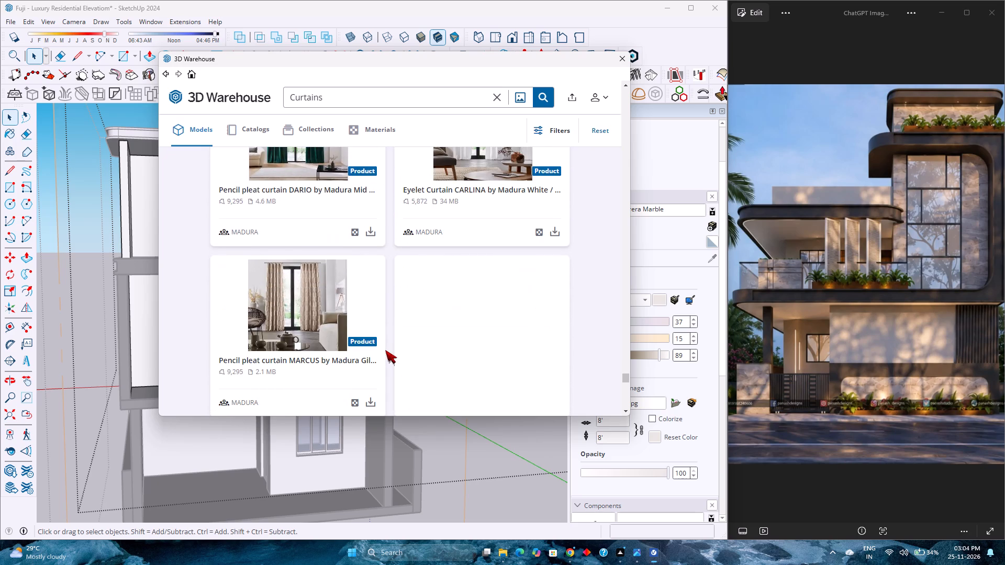
# Compare the grey gathered, fabric pair, straight pleated, ochre eyelet, blue tied-back and swag curtain models for the openings.
pyautogui.scroll(-7, 385, 350)
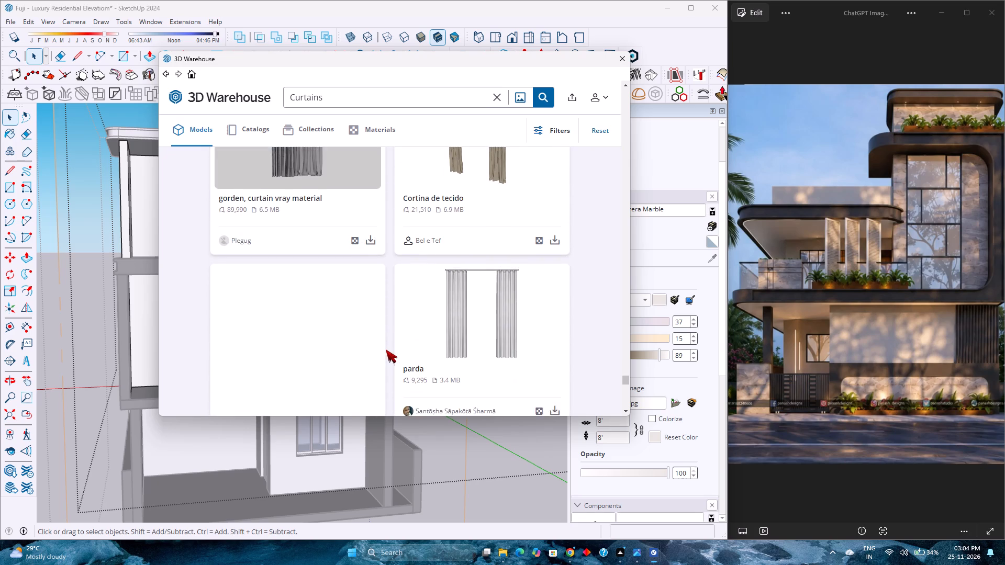
pyautogui.scroll(1, 386, 349)
pyautogui.scroll(-5, 386, 349)
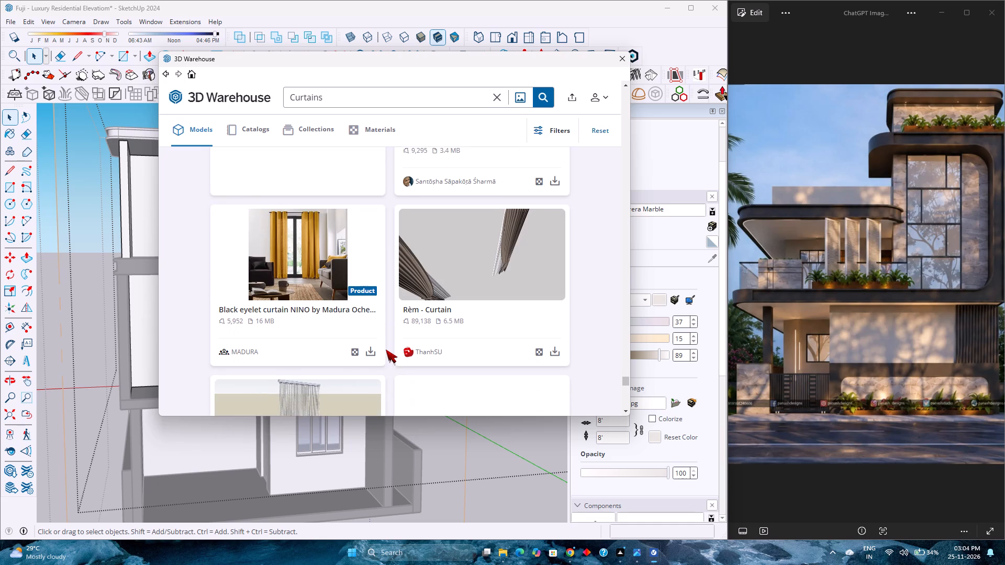
pyautogui.scroll(-10, 386, 349)
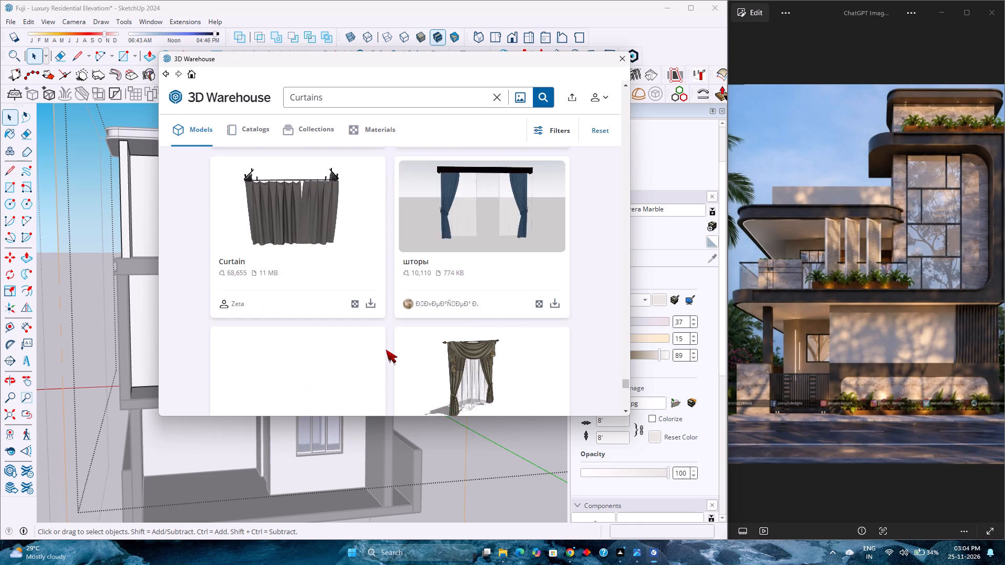
pyautogui.scroll(-10, 386, 349)
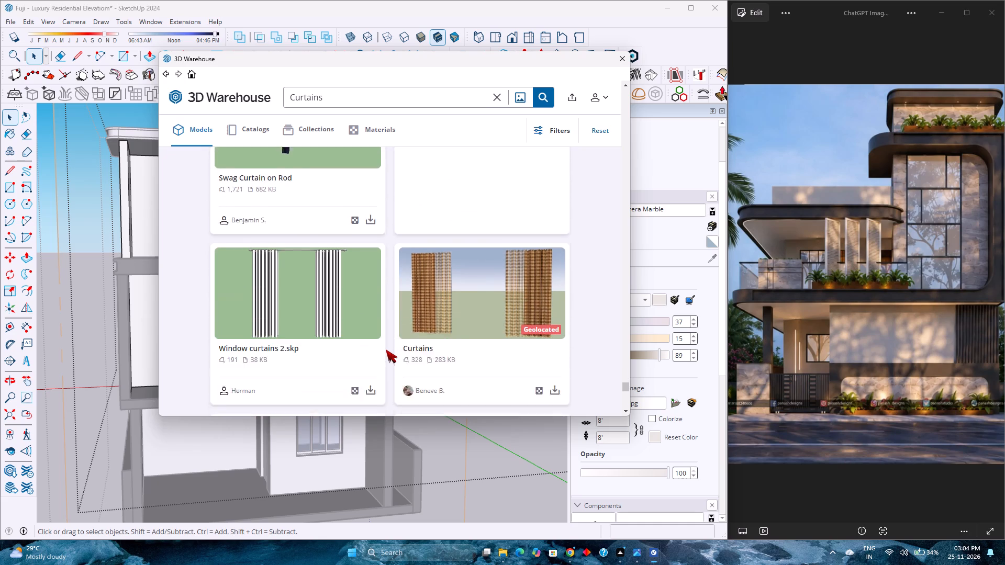
# Examine the next Curtains models, comparing olive rod-hung, ochre, plain white panel, tied white, pink, brown and patterned eyelet curtains.
pyautogui.scroll(-10, 386, 349)
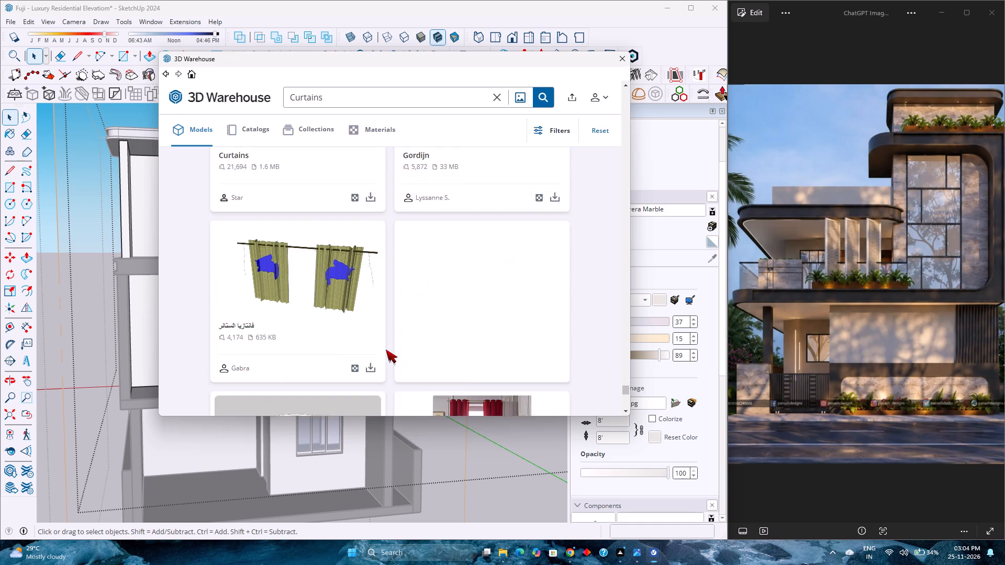
pyautogui.scroll(-10, 386, 349)
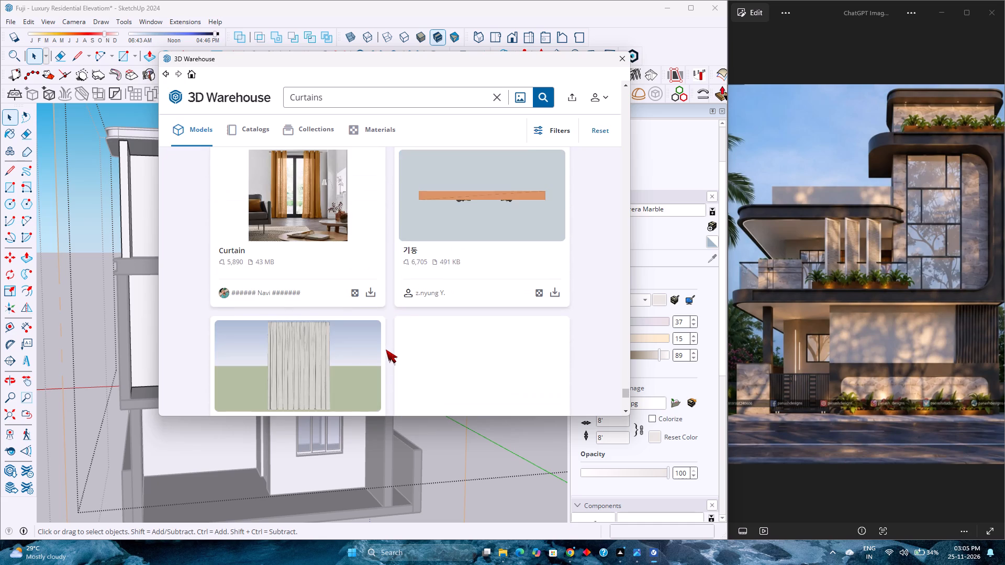
pyautogui.scroll(-10, 386, 349)
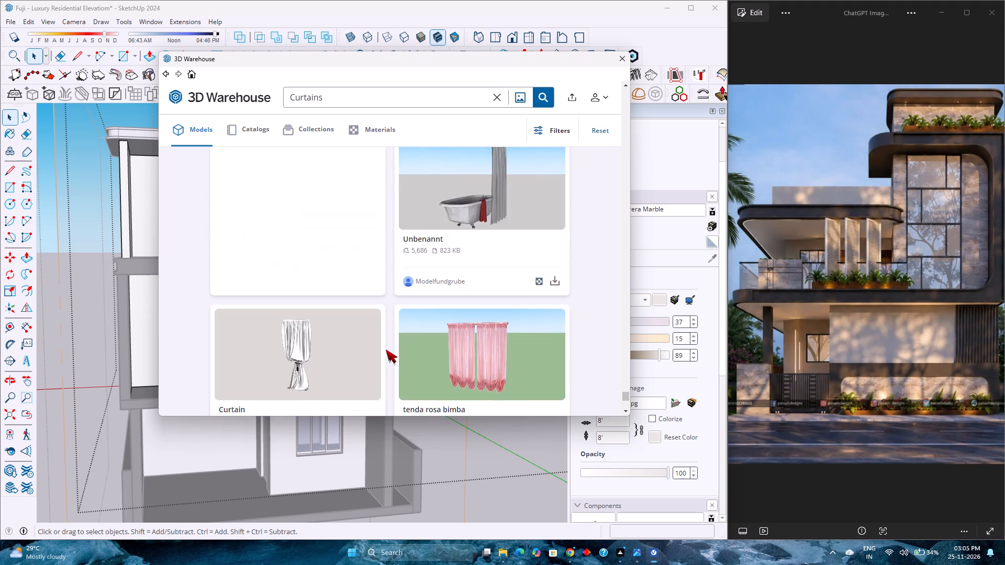
pyautogui.scroll(-6, 386, 349)
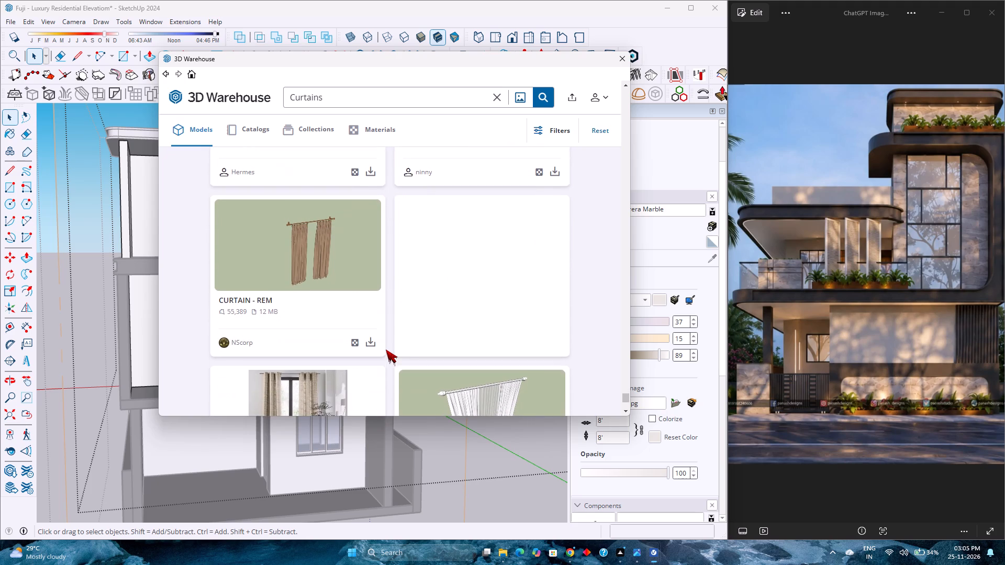
pyautogui.scroll(-3, 386, 349)
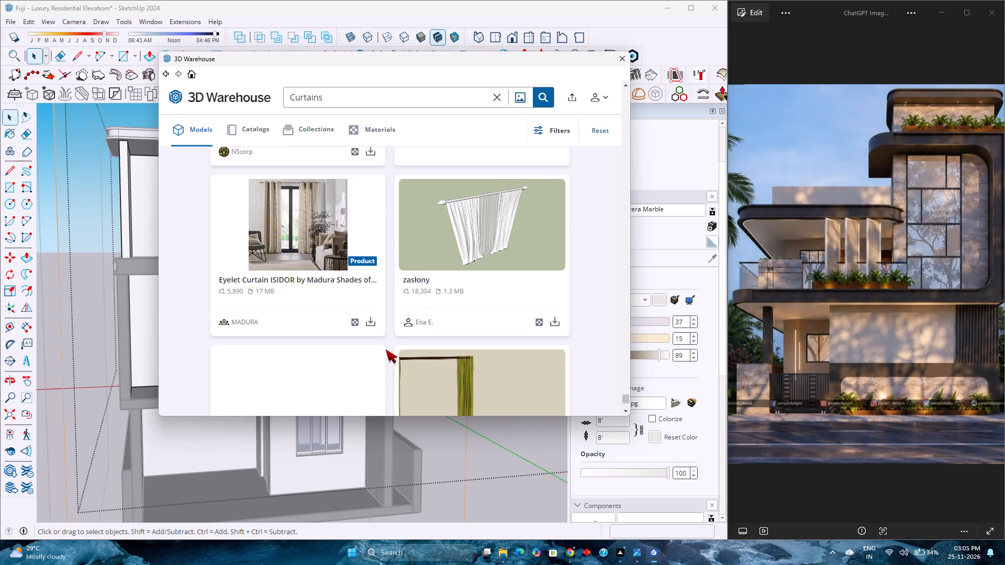
# Examine more Curtains models, comparing eyelet, plain white, drapery-panel, two-tone grey, rod-hung and floral designs for the openings.
pyautogui.scroll(-9, 386, 349)
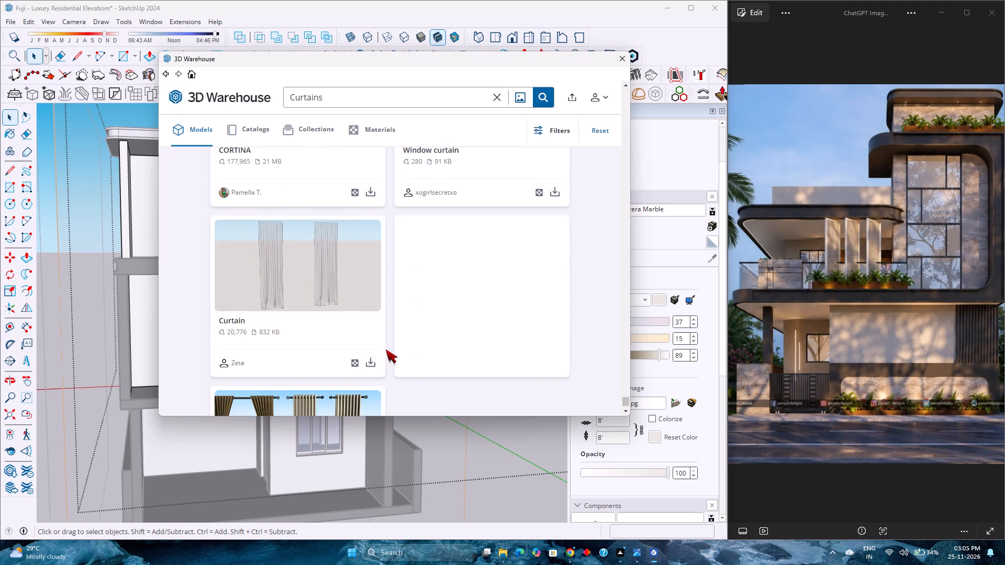
pyautogui.scroll(-9, 386, 349)
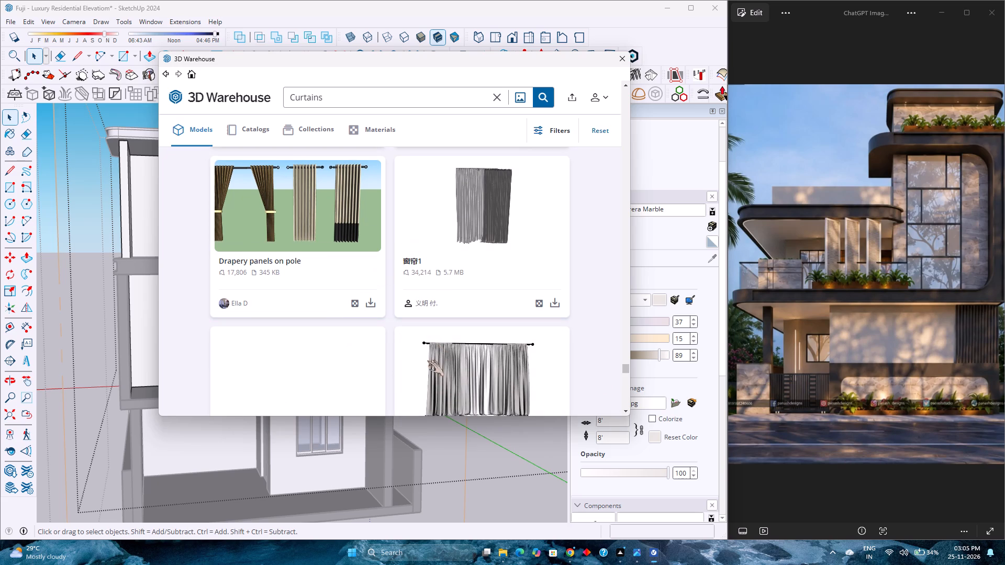
pyautogui.click(395, 315)
pyautogui.scroll(-2, 396, 318)
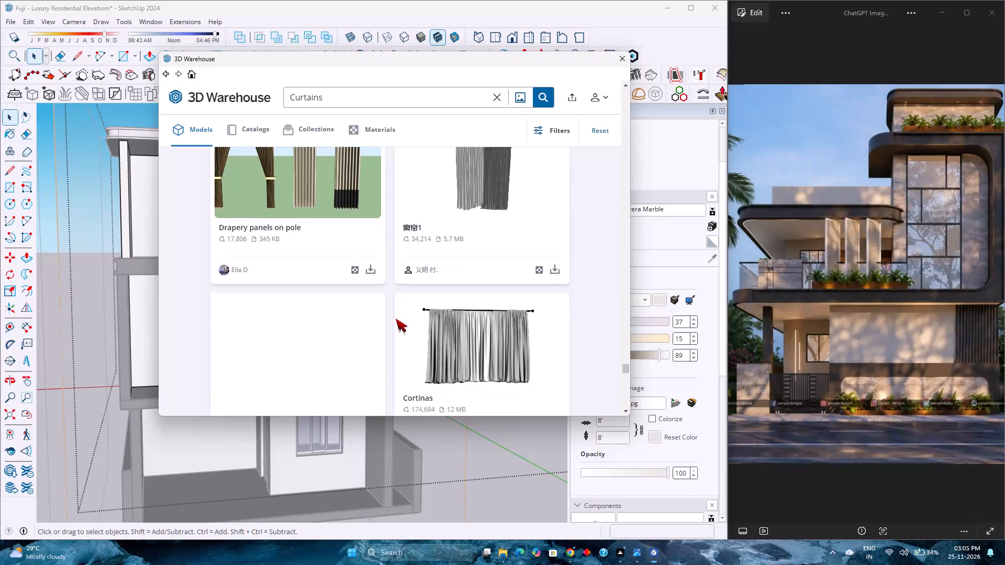
pyautogui.scroll(-4, 396, 319)
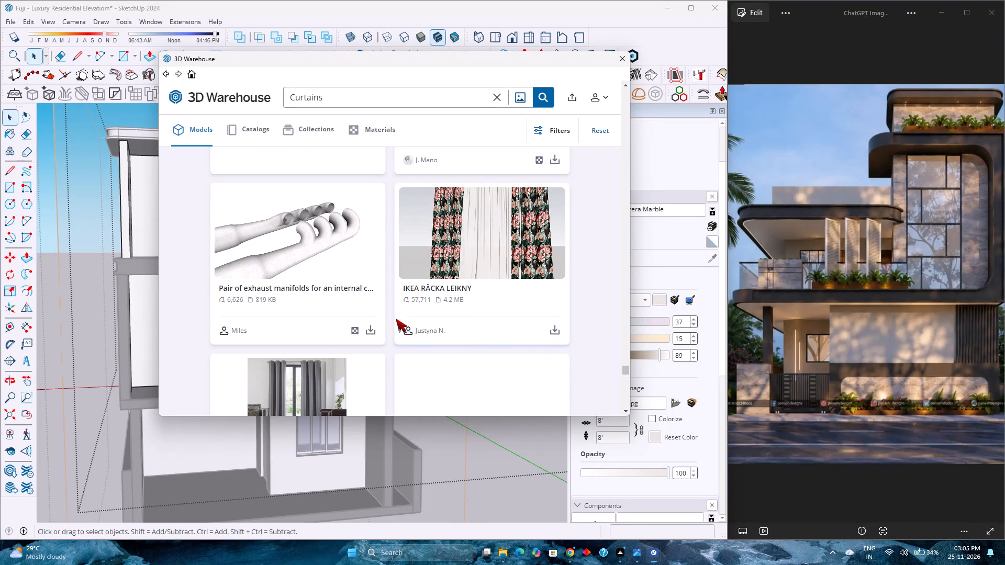
# Examine the following Curtains models, comparing swag, grey-and-yellow striped, rope-tied, net, brown pleated and navy eyelet designs.
pyautogui.scroll(-6, 396, 319)
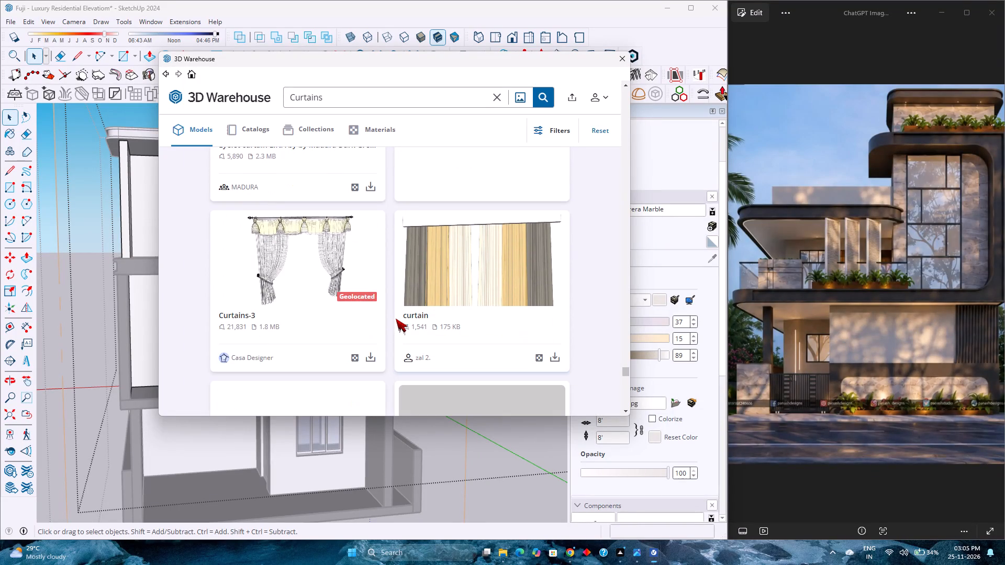
pyautogui.rightClick(396, 319)
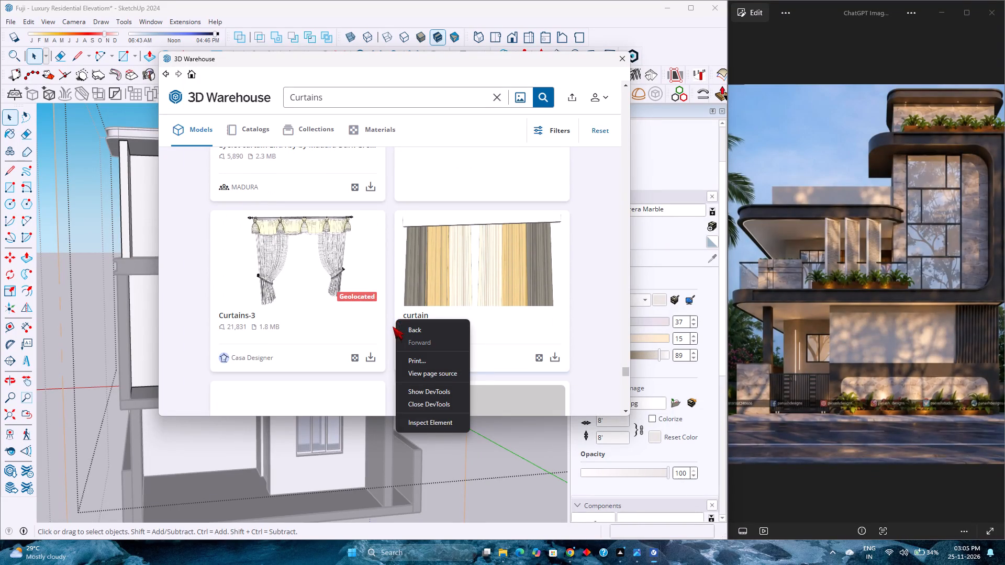
pyautogui.click(393, 326)
pyautogui.scroll(-8, 393, 326)
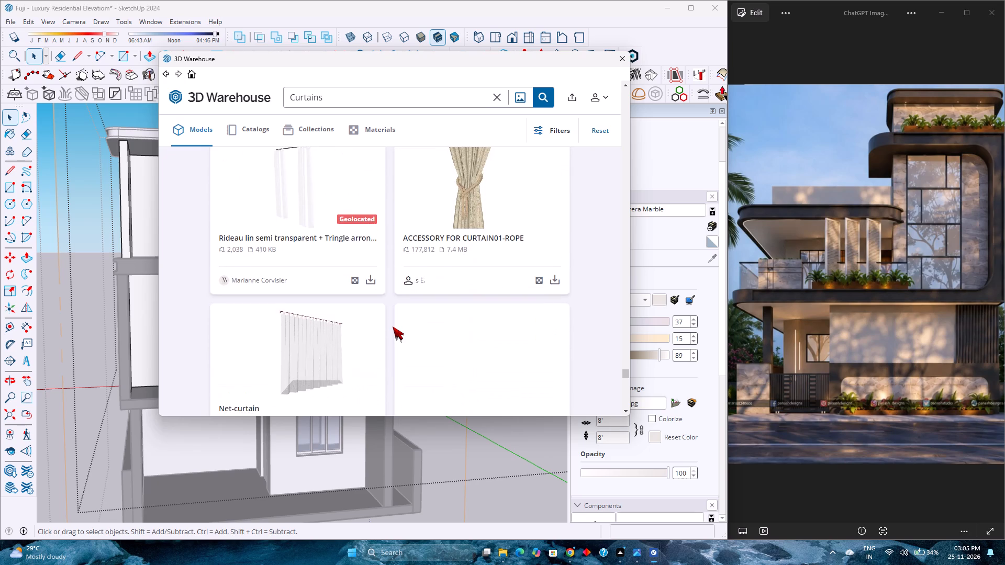
pyautogui.scroll(-3, 393, 326)
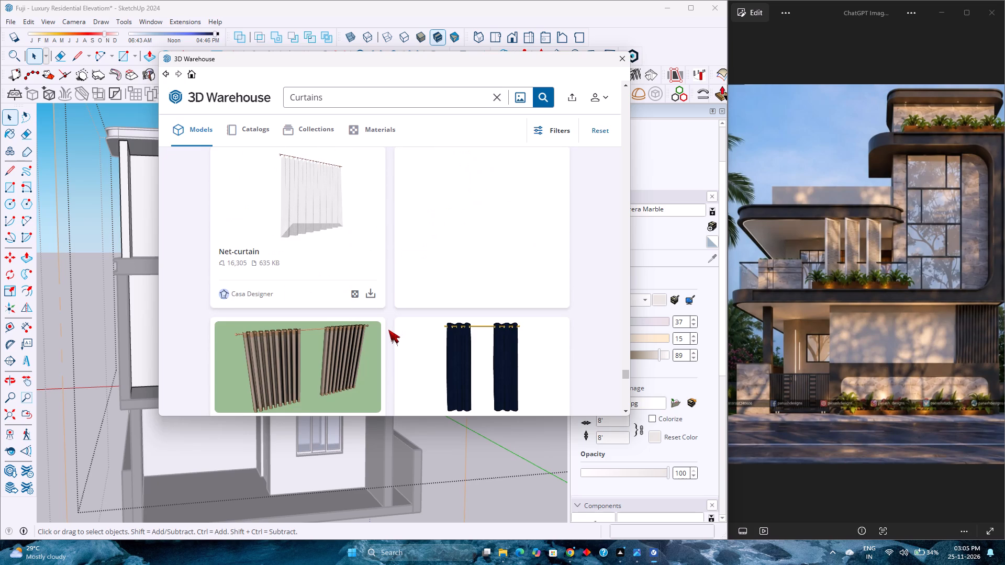
pyautogui.scroll(-3, 388, 330)
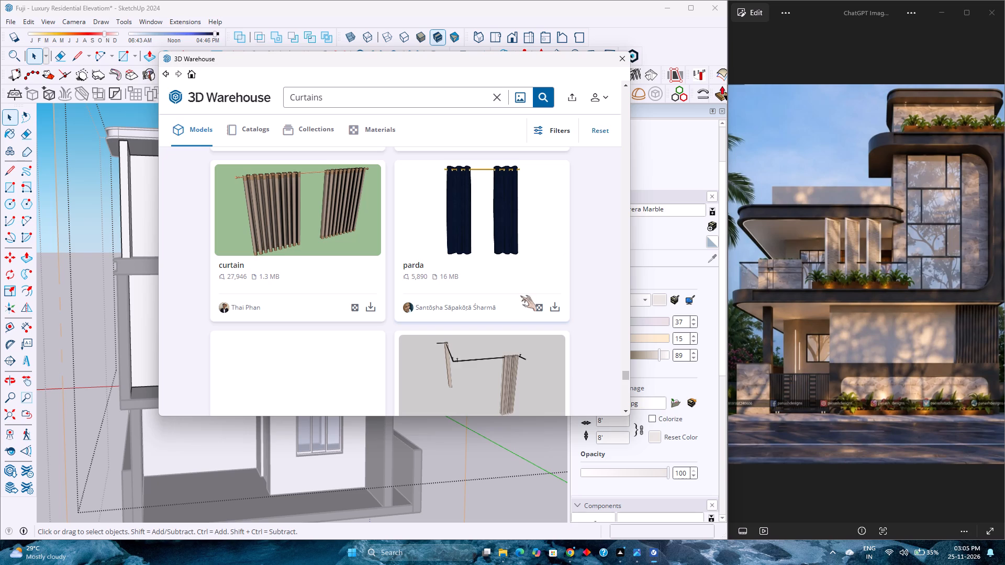
# Examine further Curtains models, comparing red pleated drapes, beige tied-back, patterned pole-hung, terracotta eyelet, dark rod-hung and purple pairs.
pyautogui.scroll(-10, 435, 278)
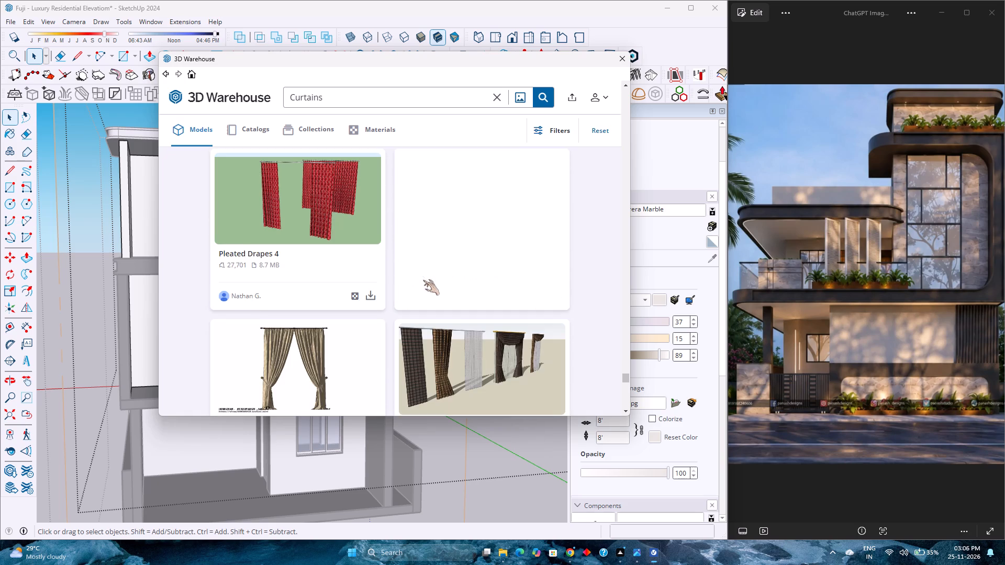
pyautogui.scroll(-11, 421, 277)
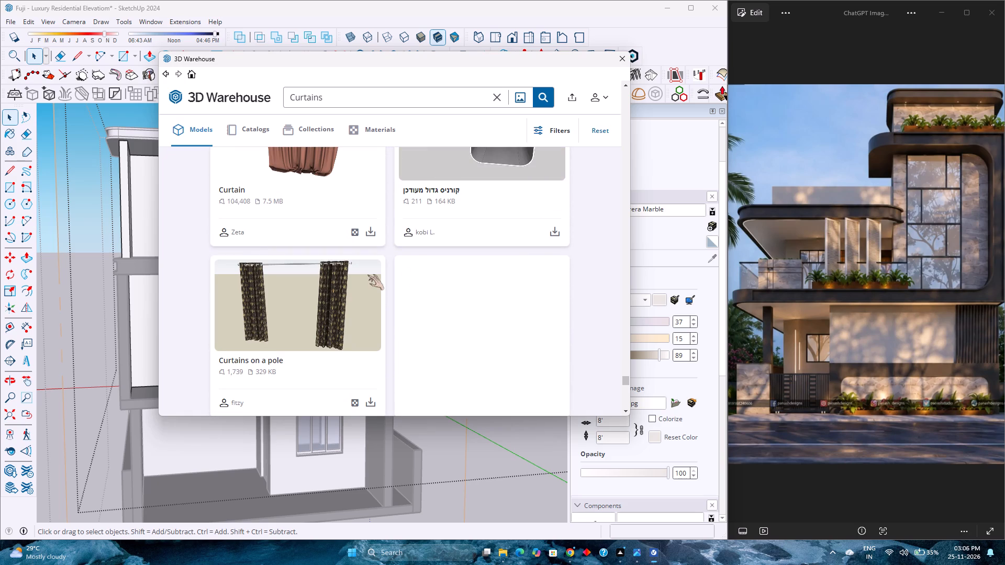
pyautogui.scroll(-4, 367, 275)
pyautogui.scroll(4, 367, 275)
pyautogui.scroll(-9, 367, 275)
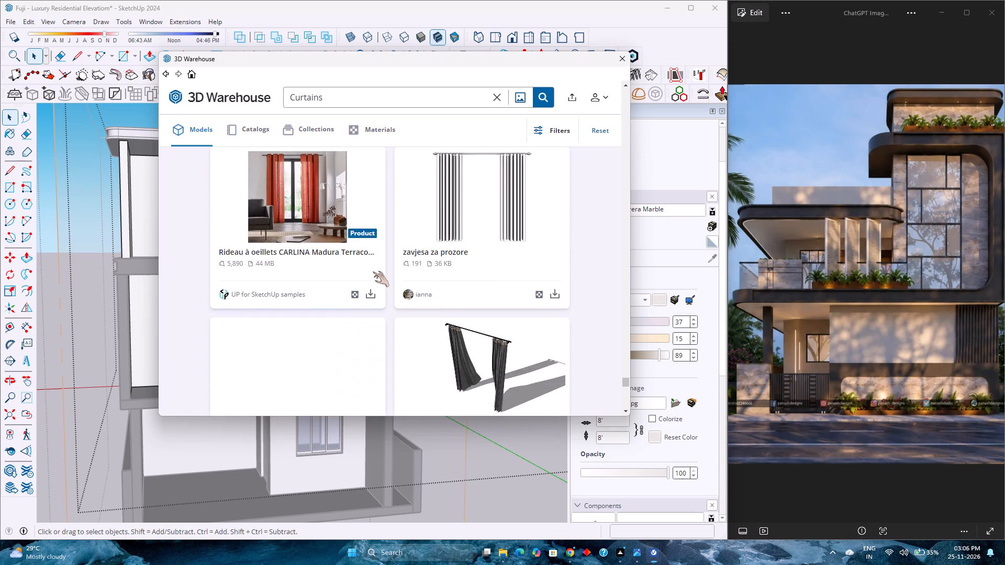
pyautogui.scroll(-8, 385, 266)
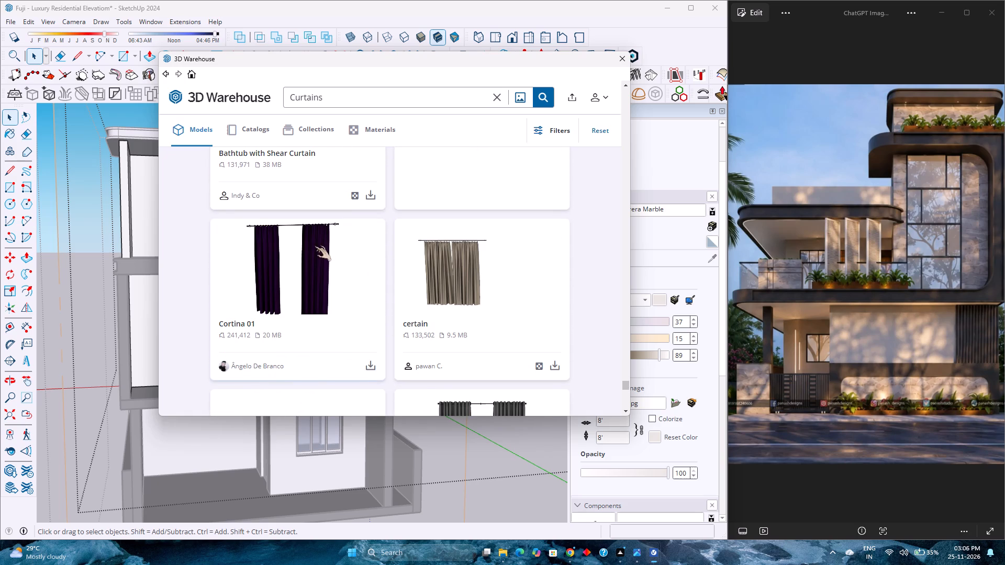
# Return to the start of the Curtains results and search 3D Warehouse for "Curtain" instead.
pyautogui.click(542, 91)
pyautogui.moveTo(629, 383); pyautogui.dragTo(630, 114)
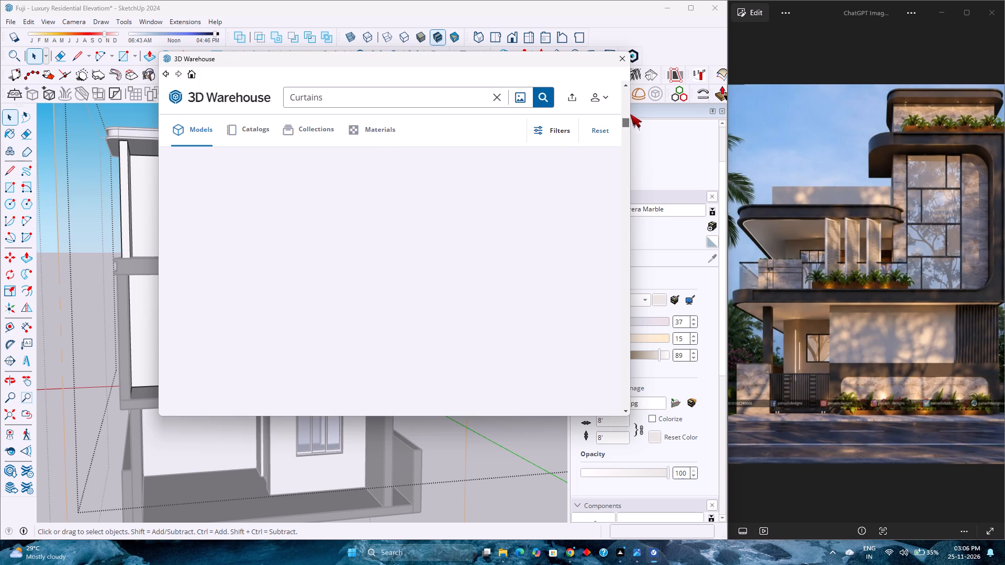
pyautogui.moveTo(630, 114); pyautogui.dragTo(631, 78)
pyautogui.click(452, 98)
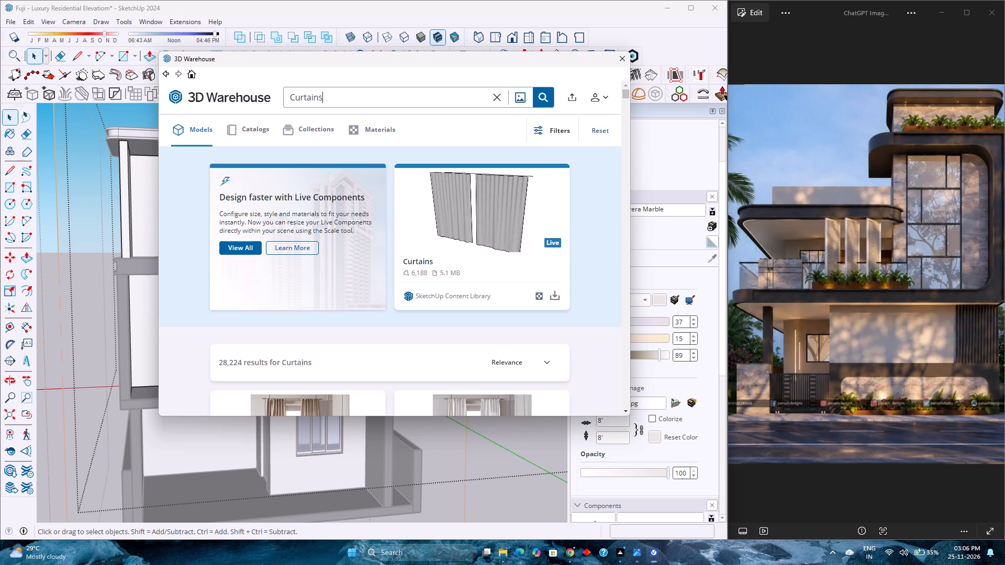
pyautogui.press('BackSpace')
pyautogui.press('Return')
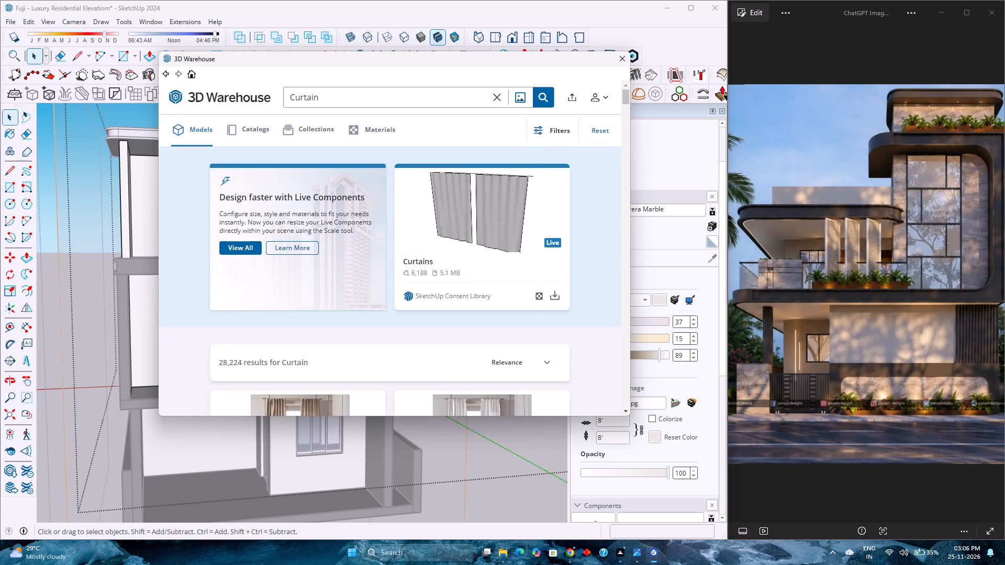
# Examine the first Curtain results, comparing pencil-pleat, white eyelet, grey layered tied-back and patterned gold-eyelet designs.
pyautogui.scroll(-2, 460, 98)
pyautogui.scroll(-4, 391, 225)
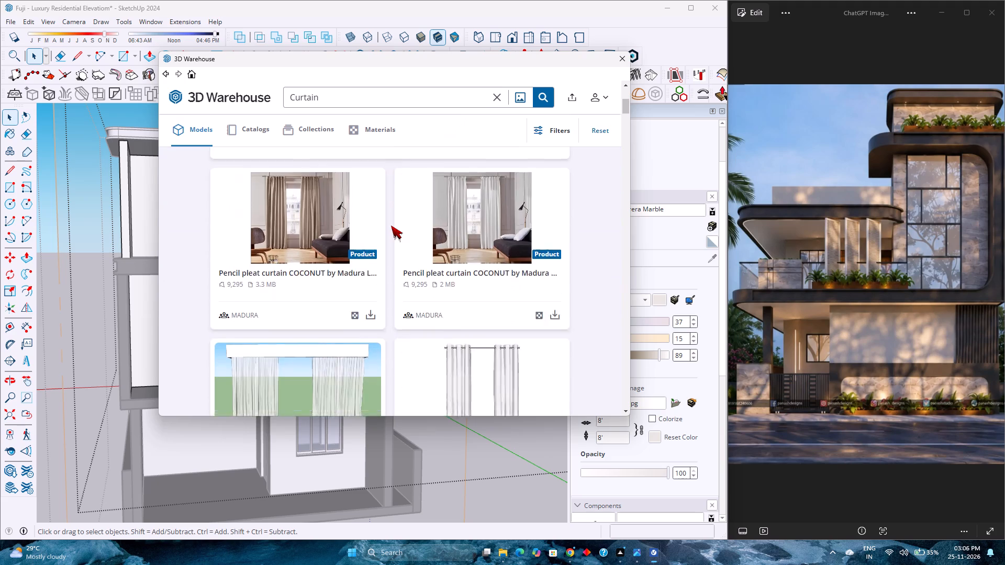
pyautogui.scroll(-8, 392, 225)
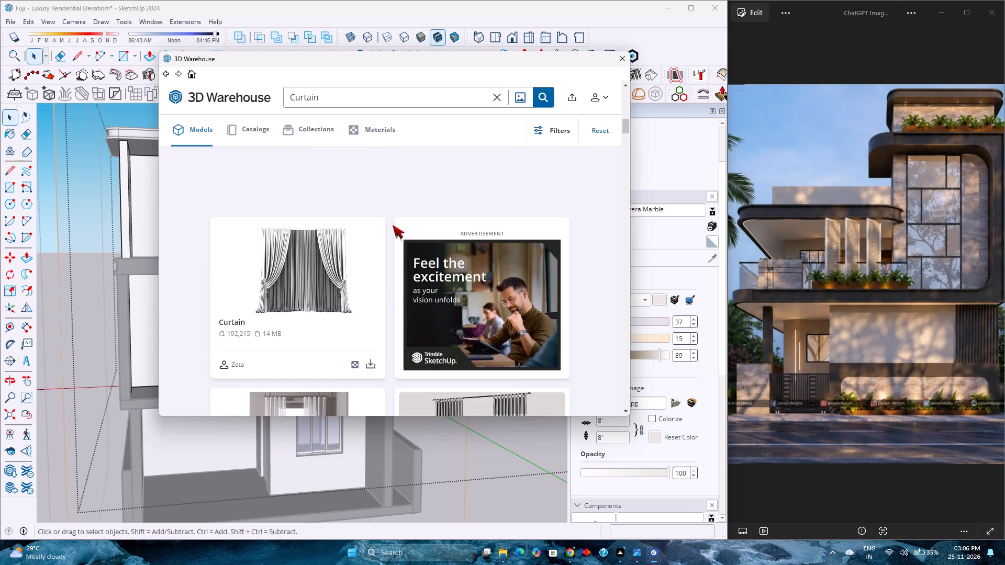
pyautogui.scroll(-5, 393, 225)
pyautogui.scroll(1, 394, 225)
pyautogui.scroll(-2, 394, 225)
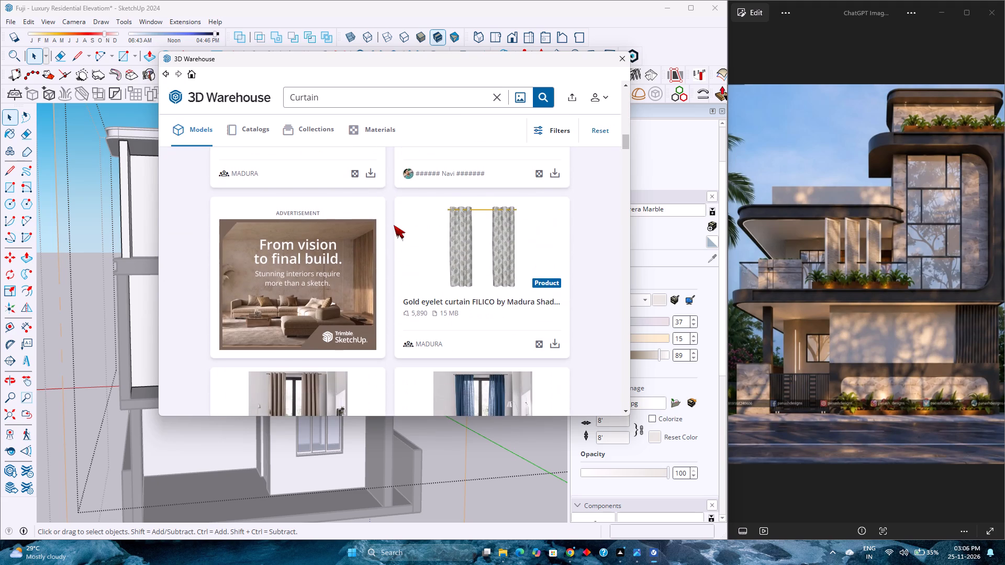
pyautogui.scroll(-2, 394, 225)
pyautogui.scroll(4, 394, 225)
pyautogui.scroll(-5, 394, 225)
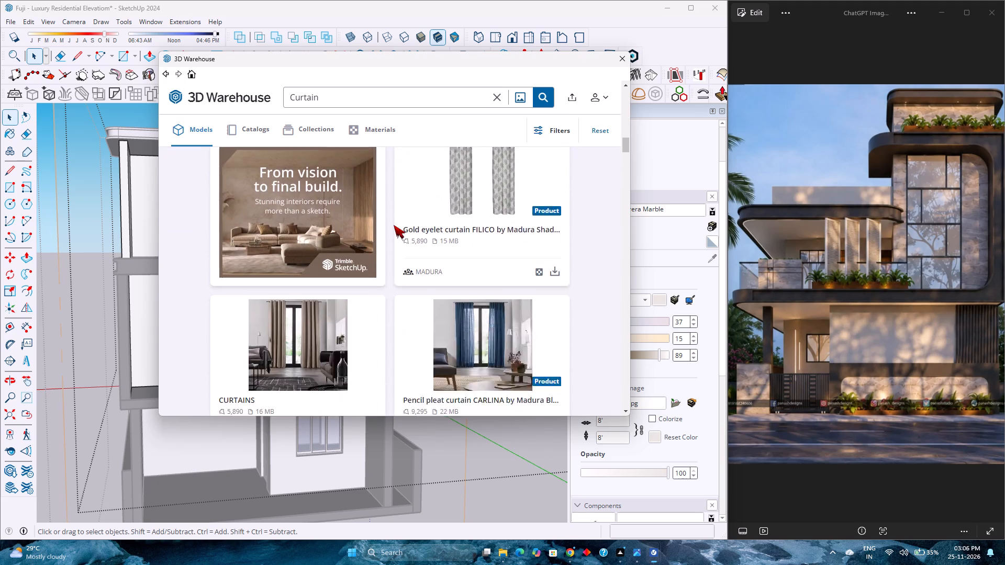
# Examine the following Curtain models, comparing white eyelet and voile, single gathered panel, dark rod-hung, green and plain white pairs.
pyautogui.scroll(-8, 394, 225)
pyautogui.scroll(2, 394, 225)
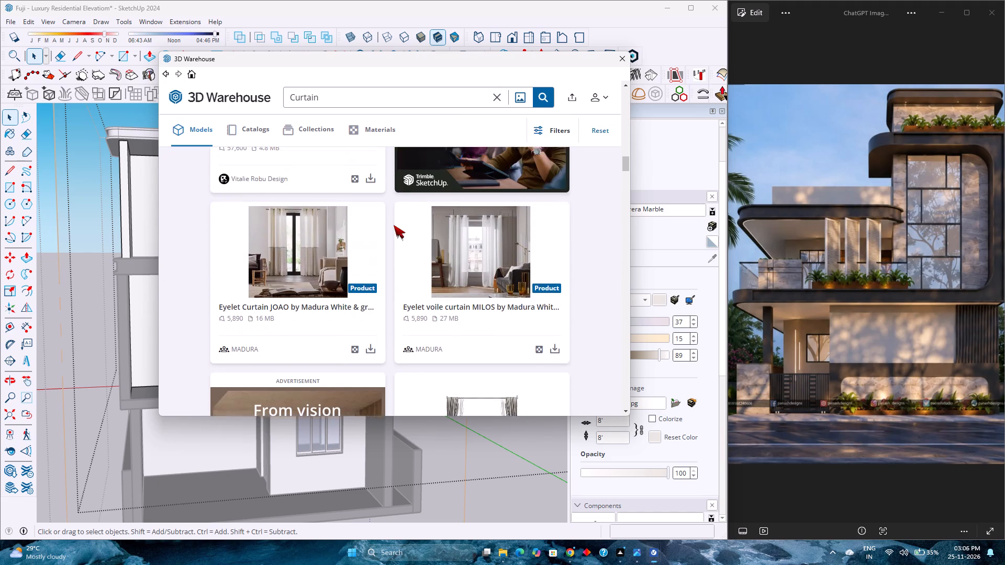
pyautogui.scroll(-9, 394, 225)
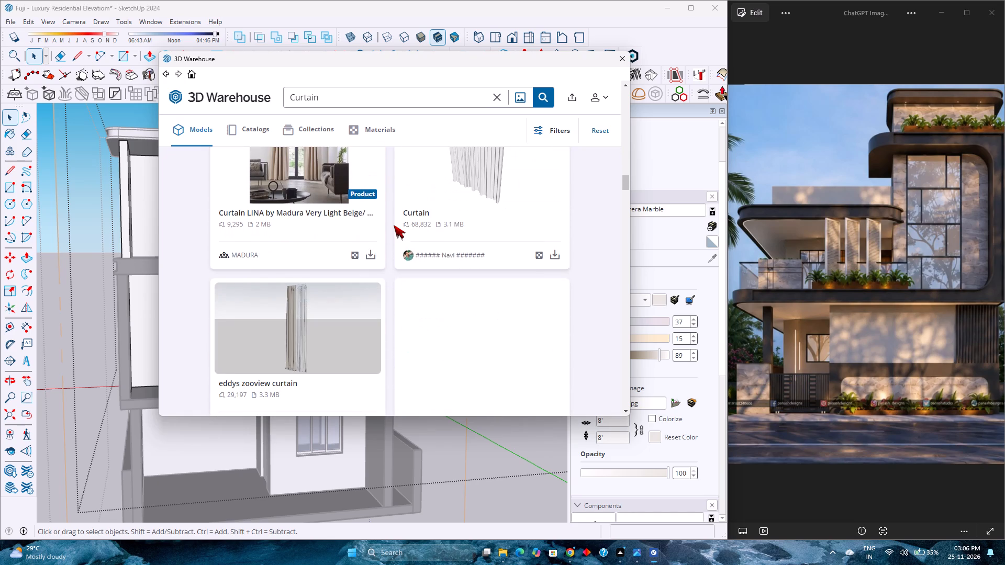
pyautogui.scroll(-8, 394, 225)
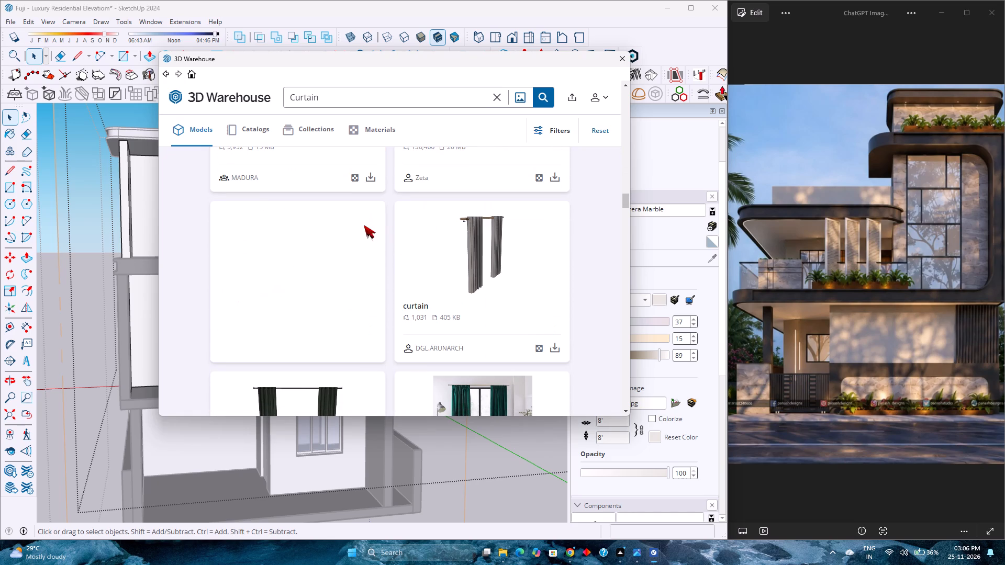
pyautogui.scroll(-3, 364, 225)
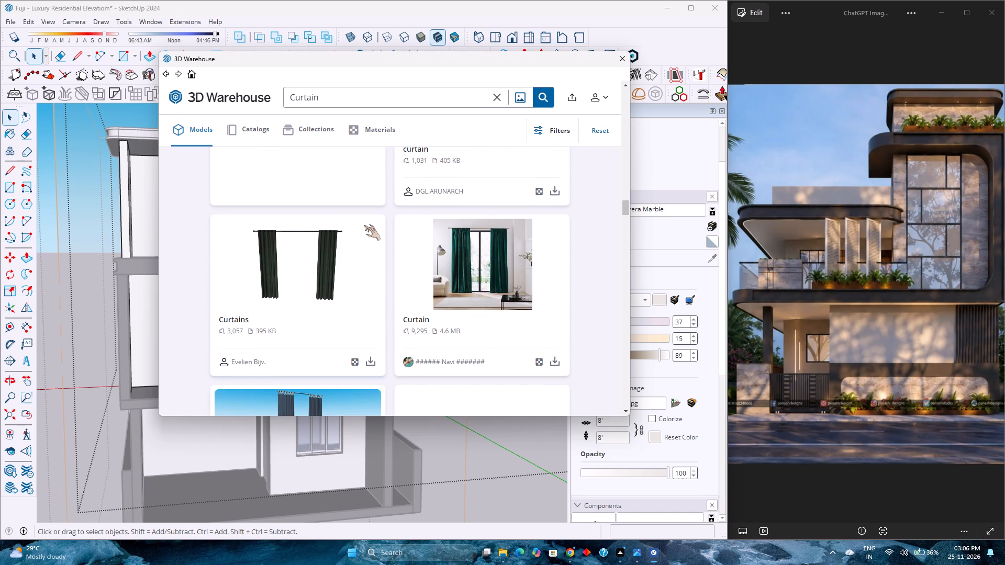
pyautogui.scroll(2, 364, 225)
pyautogui.scroll(-9, 364, 225)
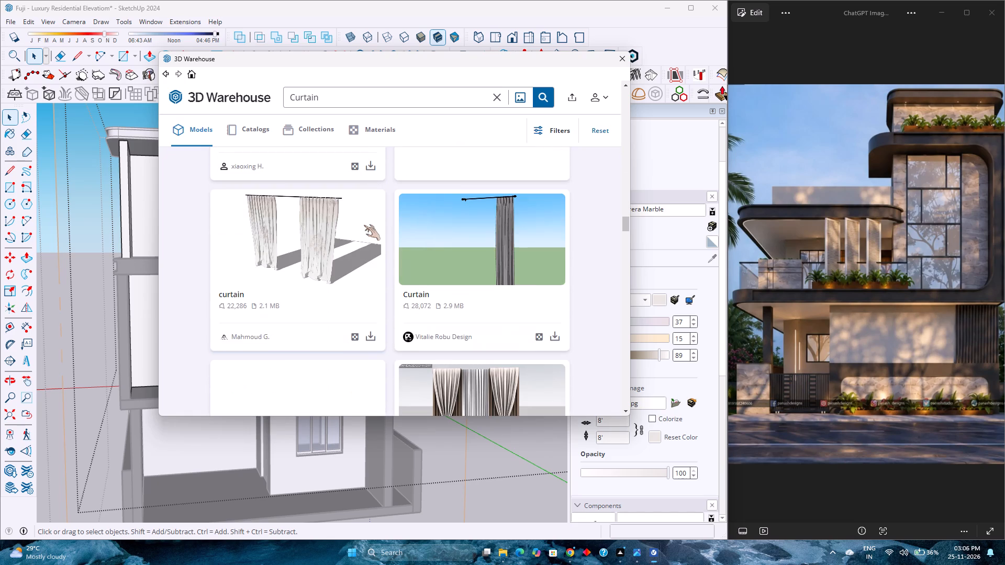
# Examine the next Curtain models, comparing layered brown-and-white tied-back pairs, full-width gathered, single panel and white LINA designs.
pyautogui.scroll(-5, 364, 225)
pyautogui.scroll(4, 364, 225)
pyautogui.scroll(-4, 364, 225)
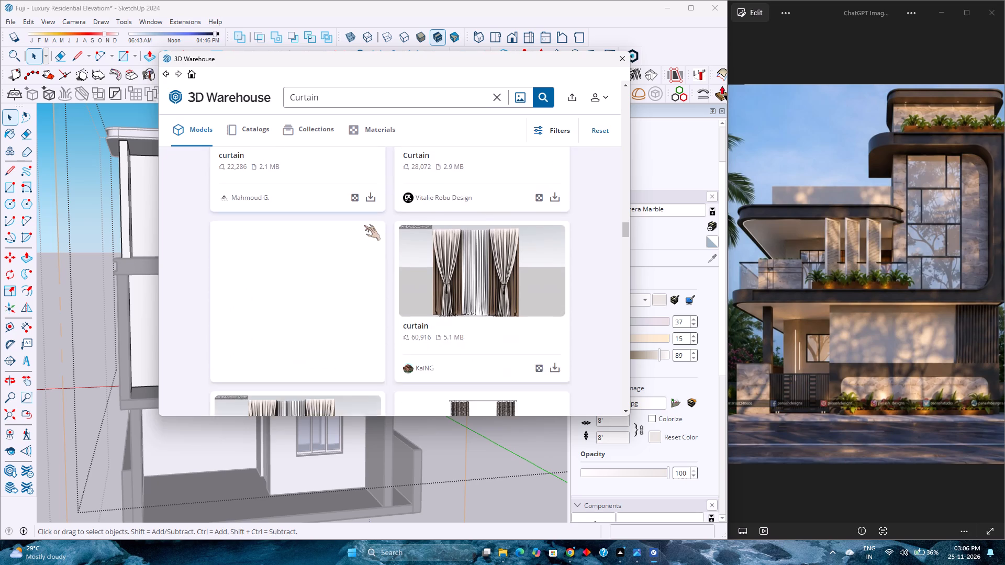
pyautogui.scroll(-4, 364, 225)
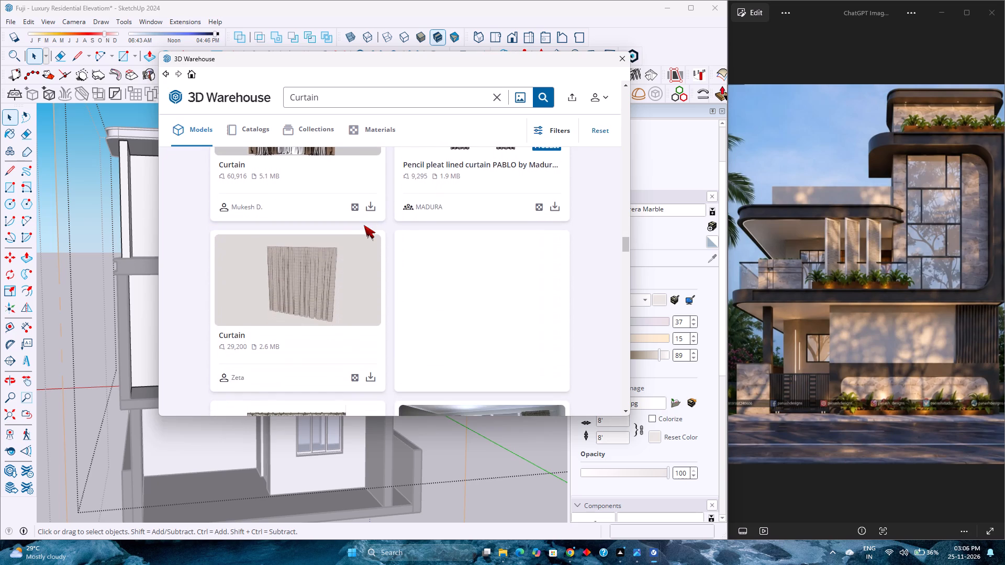
pyautogui.scroll(-7, 364, 225)
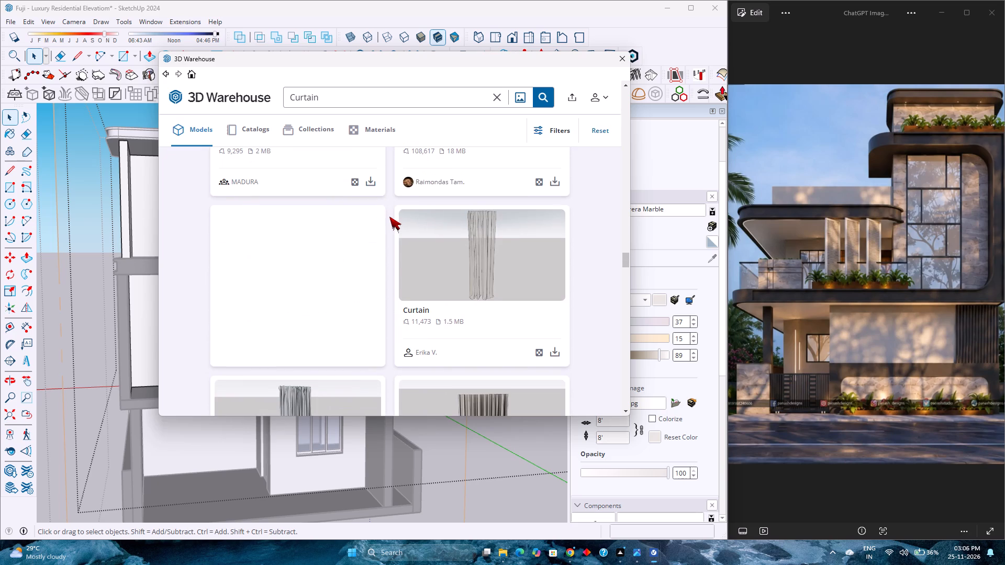
pyautogui.scroll(-10, 389, 217)
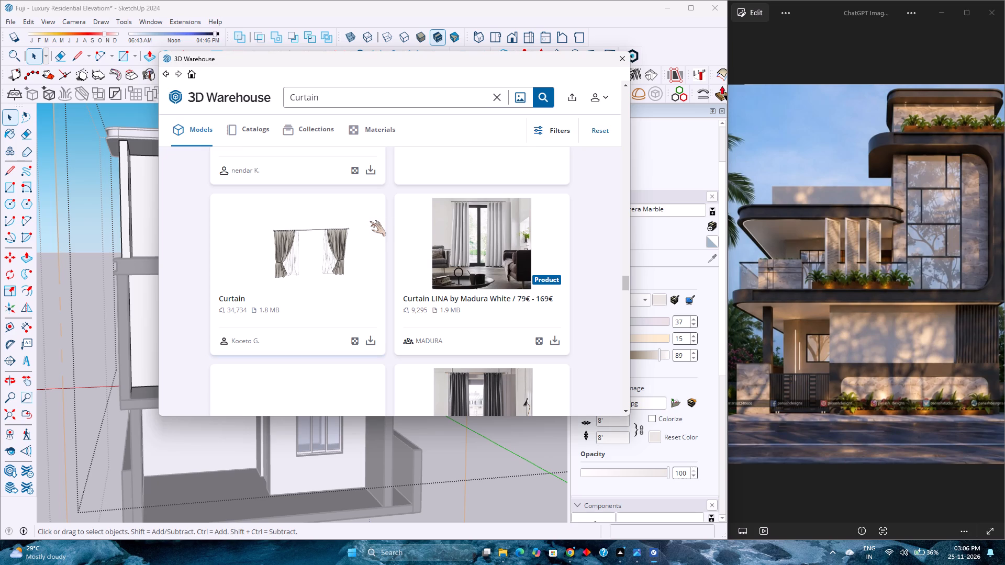
# Compare the shower curtain, gold rod-hung pair, layered tied-back, white sheer panel and gathered two-tone Curtain models.
pyautogui.scroll(-9, 414, 231)
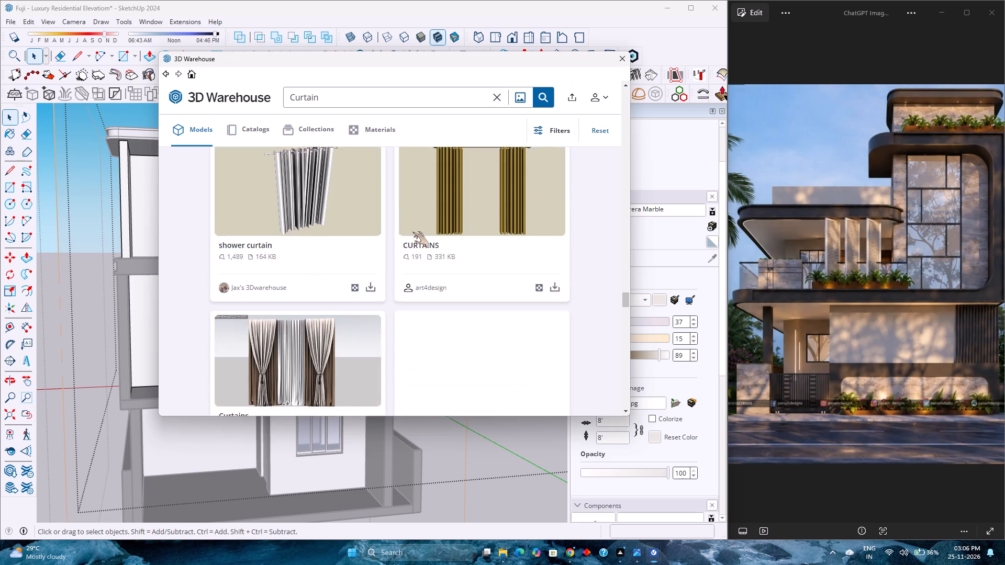
pyautogui.scroll(-14, 412, 232)
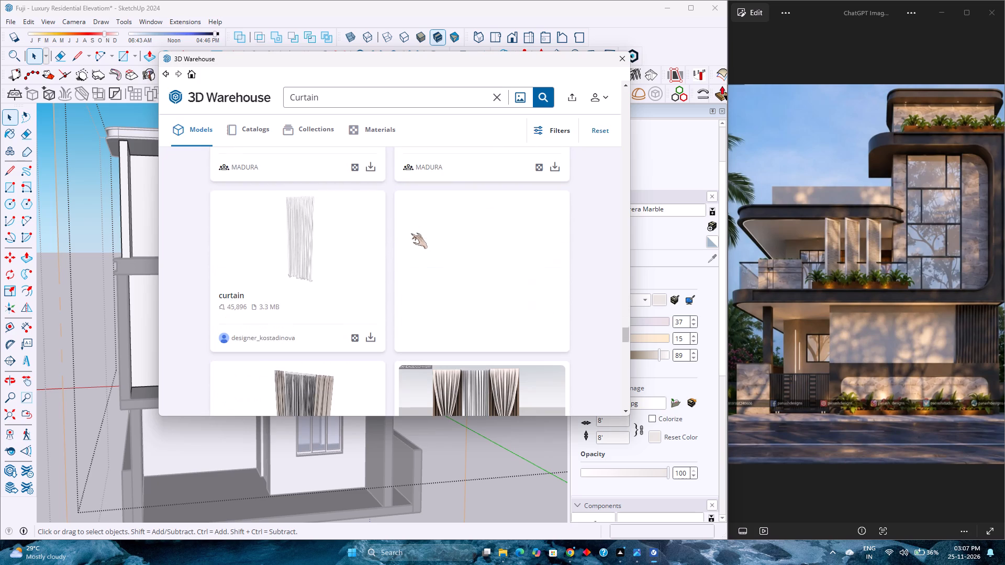
pyautogui.scroll(-7, 411, 233)
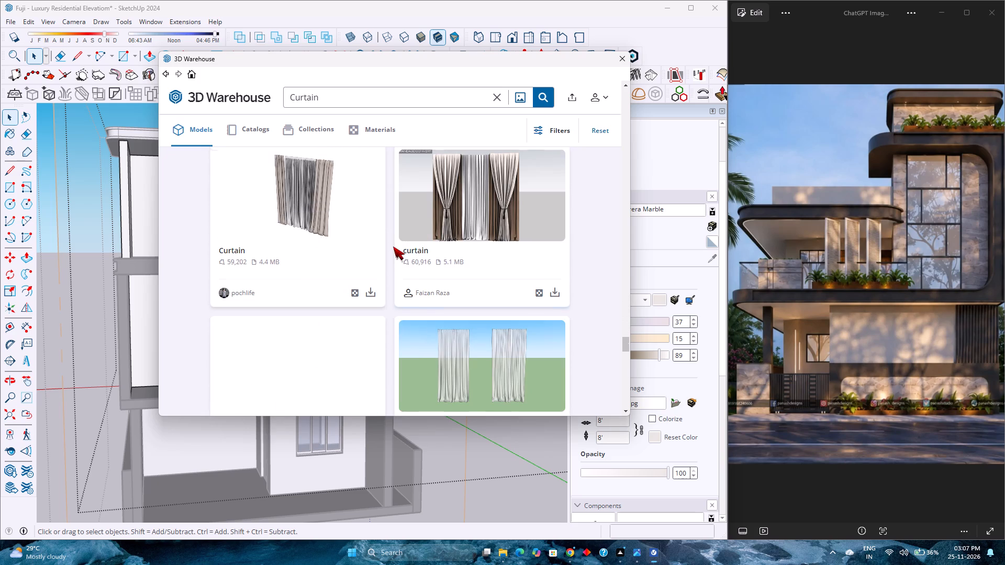
# Examine further Curtain models, comparing the single white gathered panel with the rod-hung and pencil-pleat pairs around it.
pyautogui.scroll(-12, 393, 246)
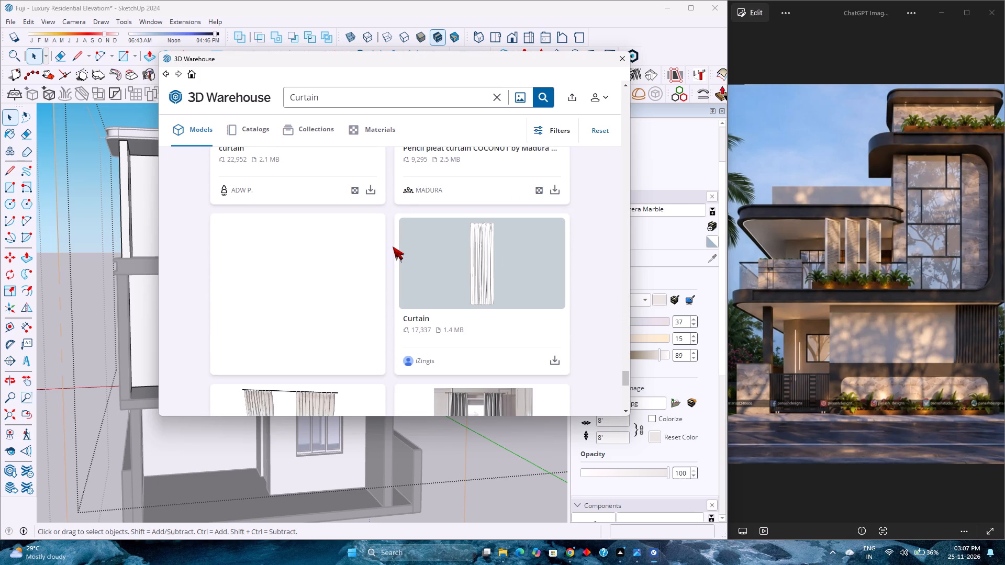
pyautogui.scroll(-2, 393, 246)
pyautogui.scroll(2, 393, 246)
pyautogui.scroll(-3, 393, 246)
pyautogui.scroll(3, 393, 246)
pyautogui.scroll(-3, 393, 246)
pyautogui.scroll(3, 393, 246)
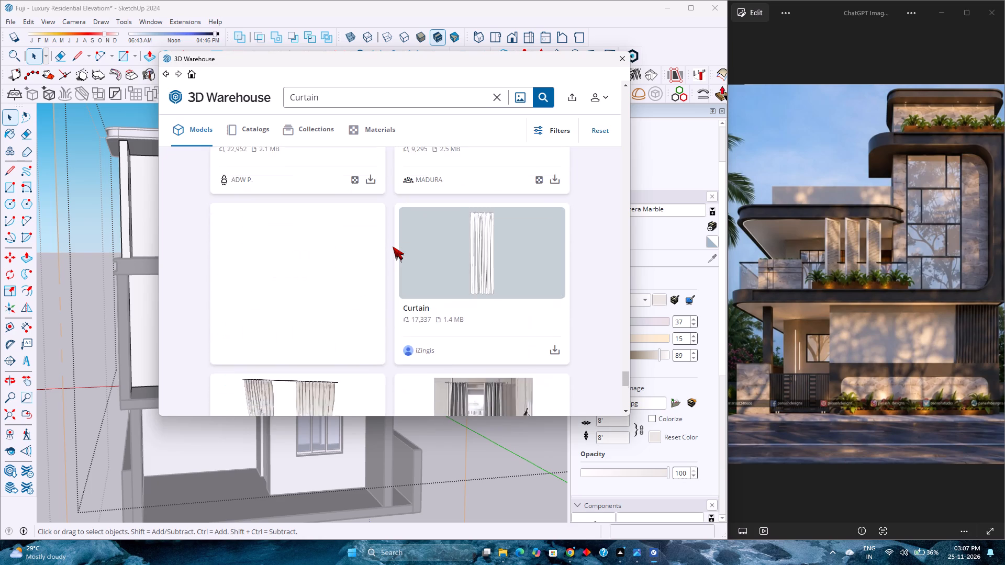
# Examine more Curtain models, comparing the white rod-hung pair, COCONUT pencil-pleat pair, grey pairs, brown-and-sheer set and beige tied-back pair.
pyautogui.scroll(-4, 393, 246)
pyautogui.scroll(4, 393, 246)
pyautogui.scroll(-3, 393, 246)
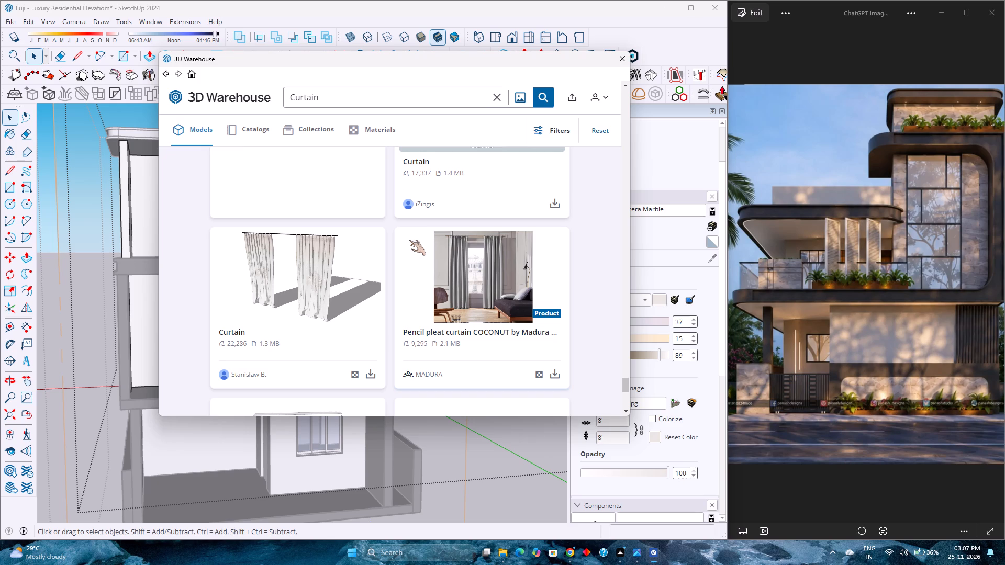
pyautogui.scroll(-10, 409, 240)
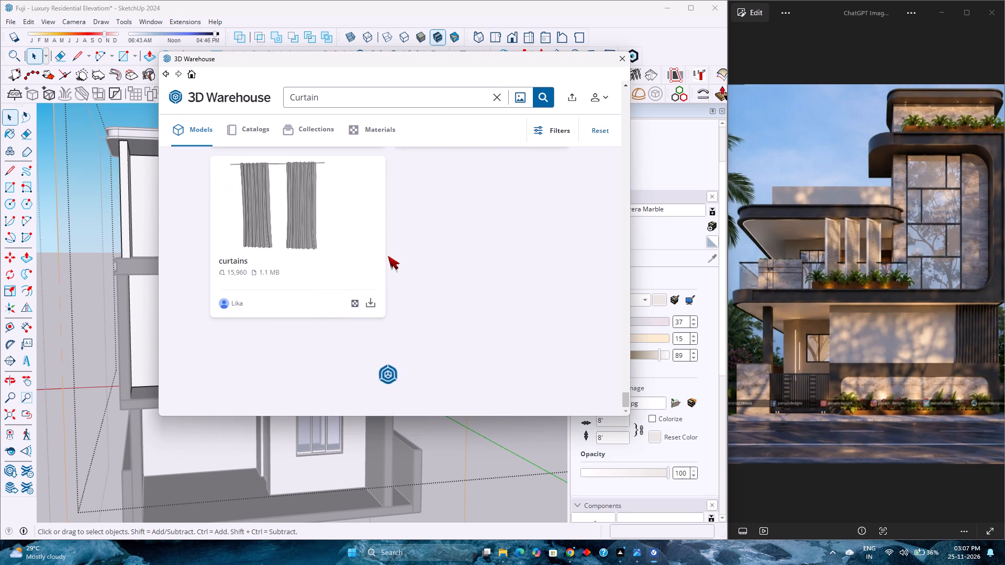
pyautogui.scroll(3, 388, 256)
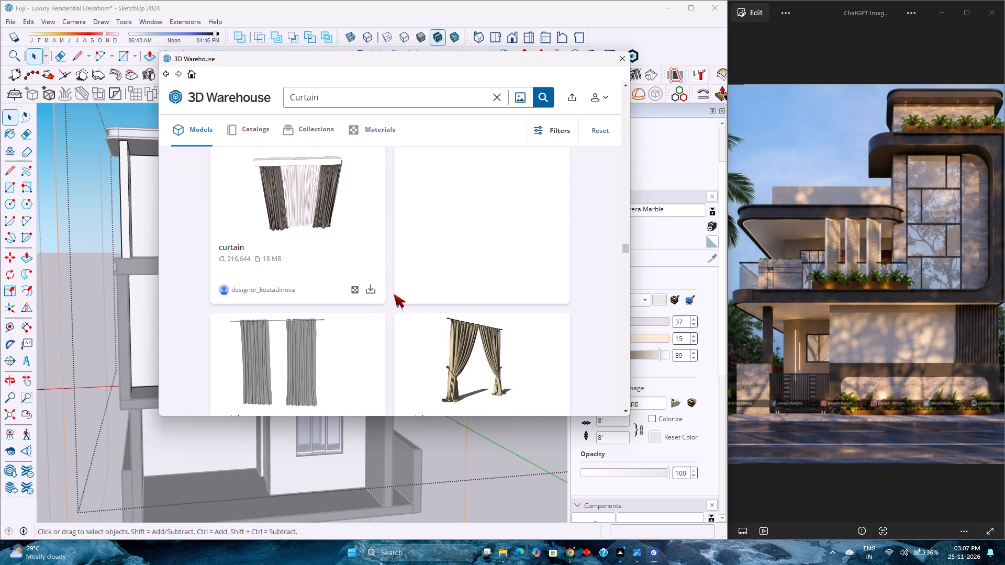
pyautogui.scroll(-6, 394, 294)
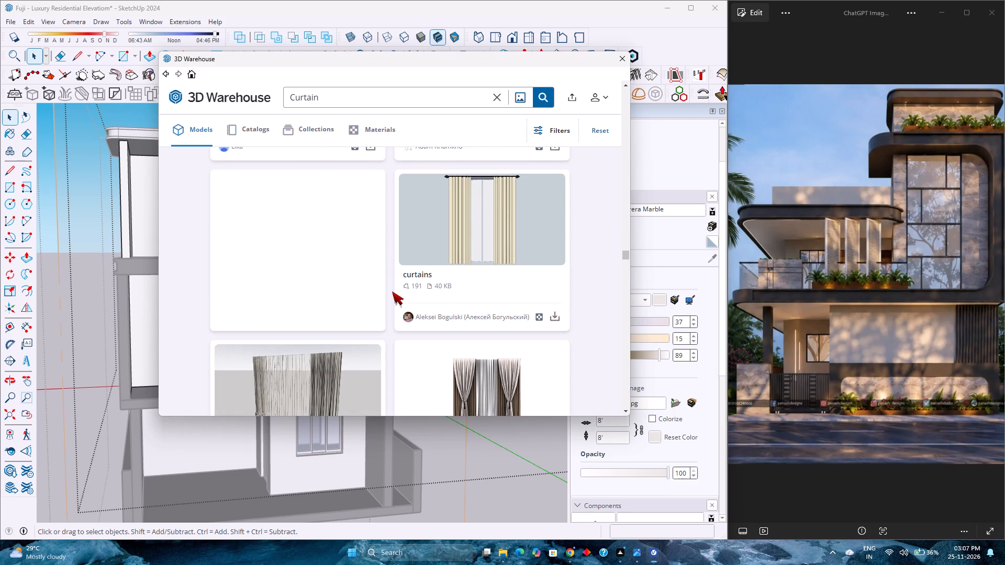
# Examine the following Curtain models, comparing the dark grey LINA pair, brown-and-white sets, full grey gathered panel and dark-and-white layered curtain.
pyautogui.scroll(-13, 392, 290)
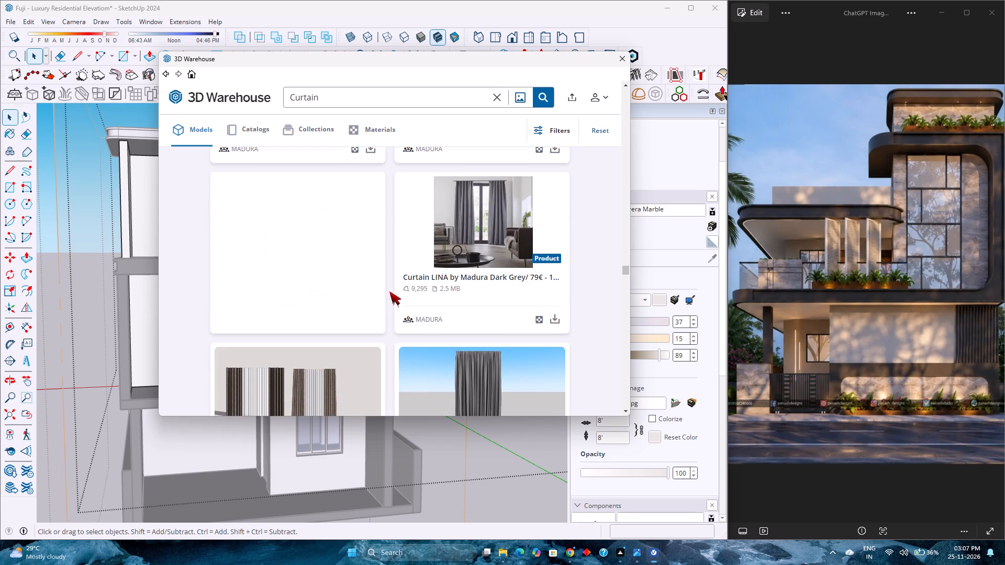
pyautogui.scroll(-2, 389, 291)
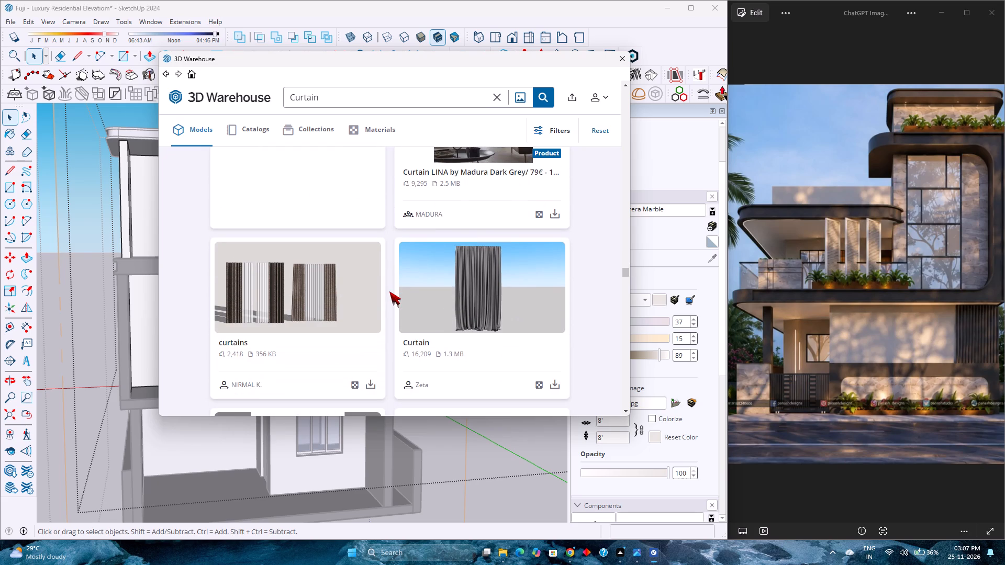
pyautogui.scroll(3, 389, 291)
pyautogui.scroll(-7, 389, 291)
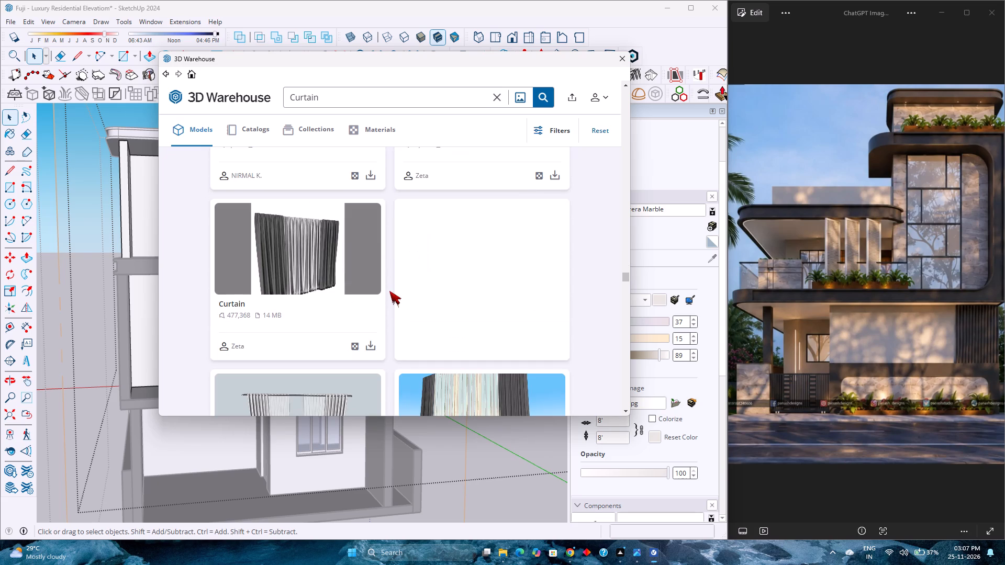
pyautogui.scroll(3, 389, 291)
pyautogui.scroll(-4, 389, 291)
pyautogui.scroll(4, 389, 291)
pyautogui.scroll(-4, 389, 291)
pyautogui.scroll(3, 389, 291)
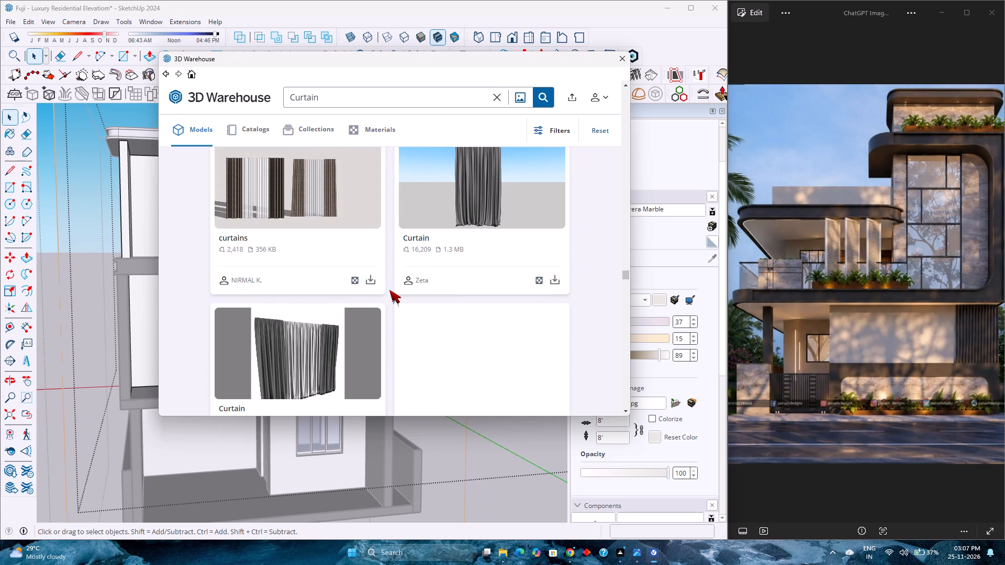
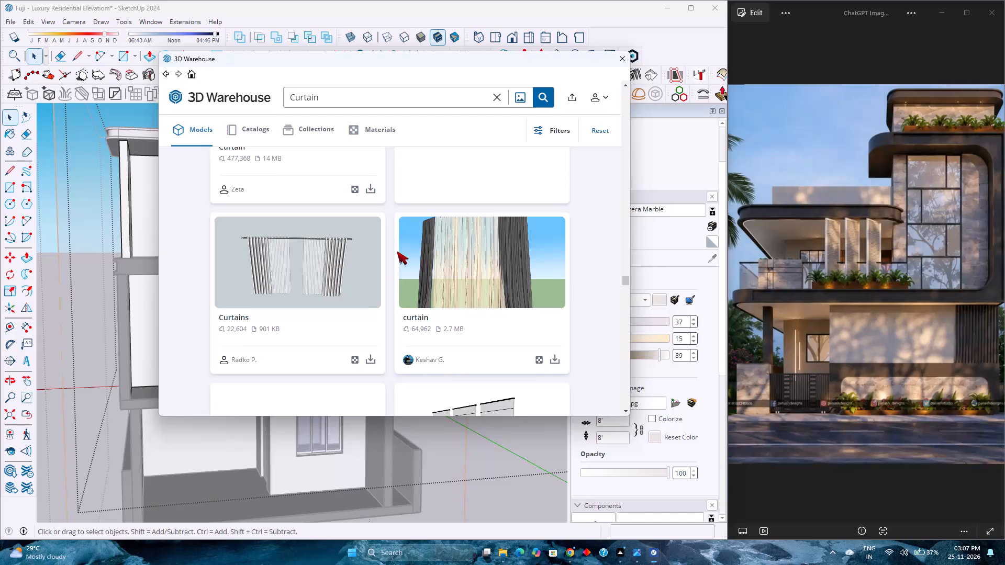
# Download the 2.7 MB curtain model with light patterned centre panels and dark grey side drapes from the Curtain results.
pyautogui.scroll(-7, 397, 251)
pyautogui.scroll(2, 397, 253)
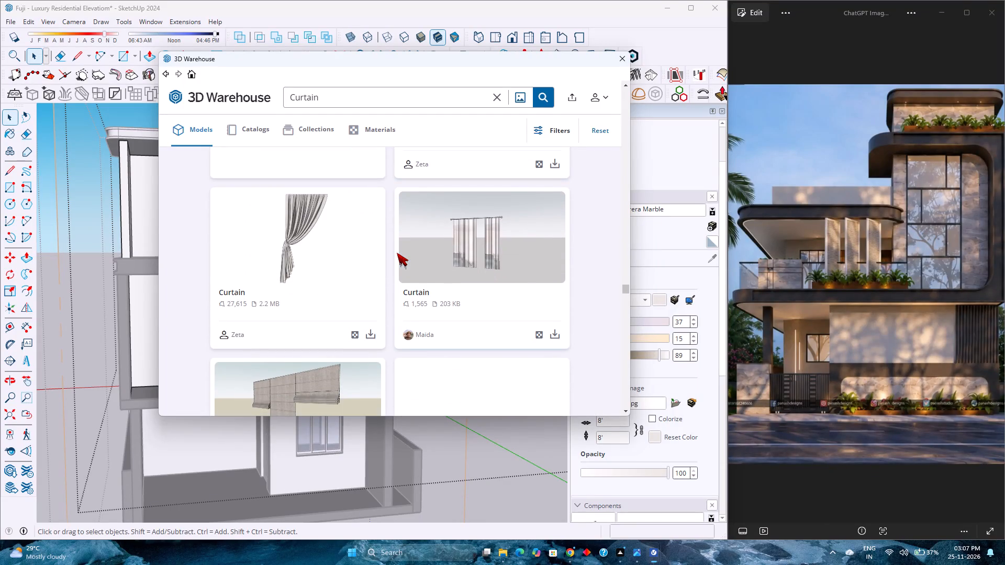
pyautogui.scroll(9, 397, 253)
pyautogui.scroll(-2, 397, 253)
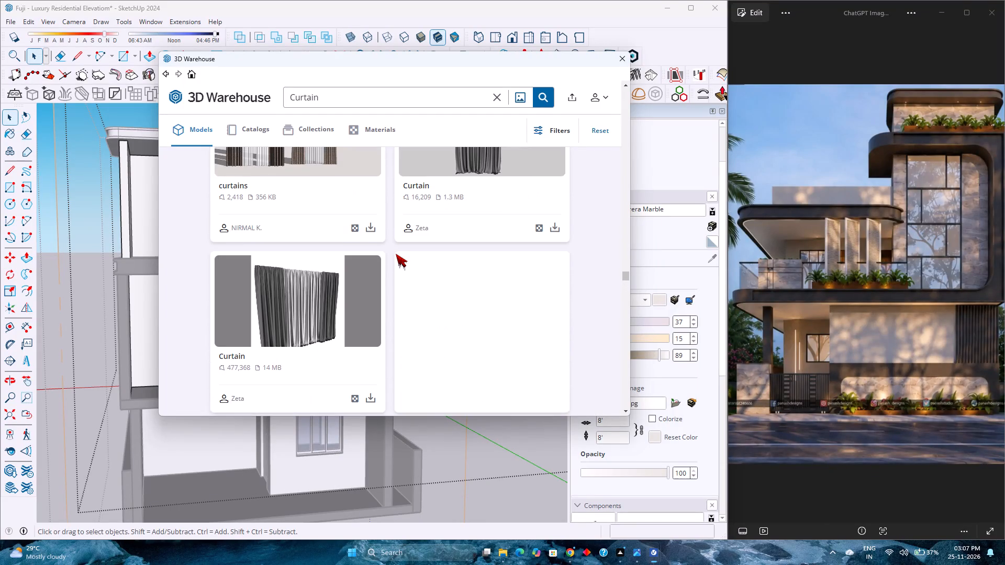
pyautogui.scroll(-4, 396, 254)
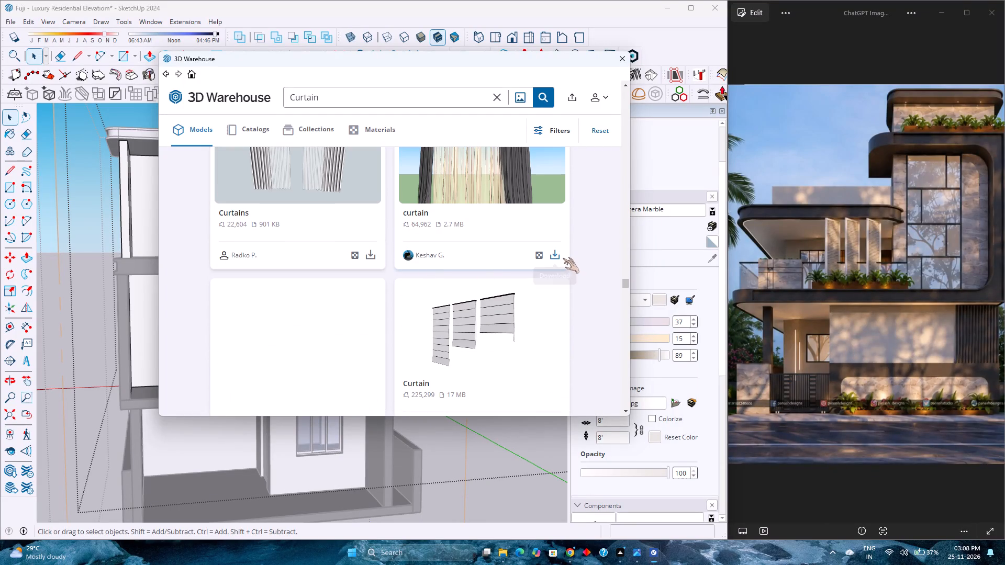
pyautogui.click(561, 254)
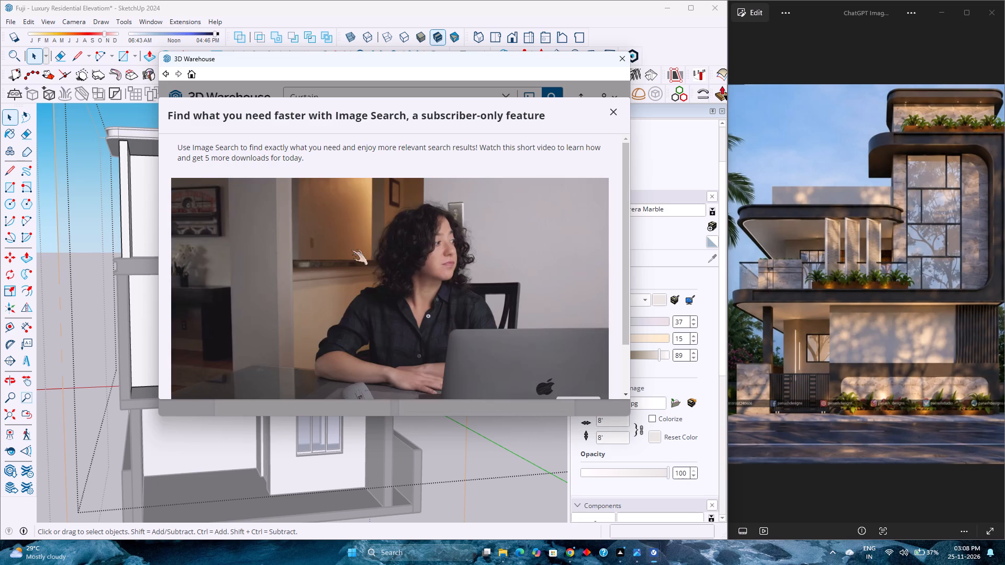
pyautogui.scroll(-4, 422, 299)
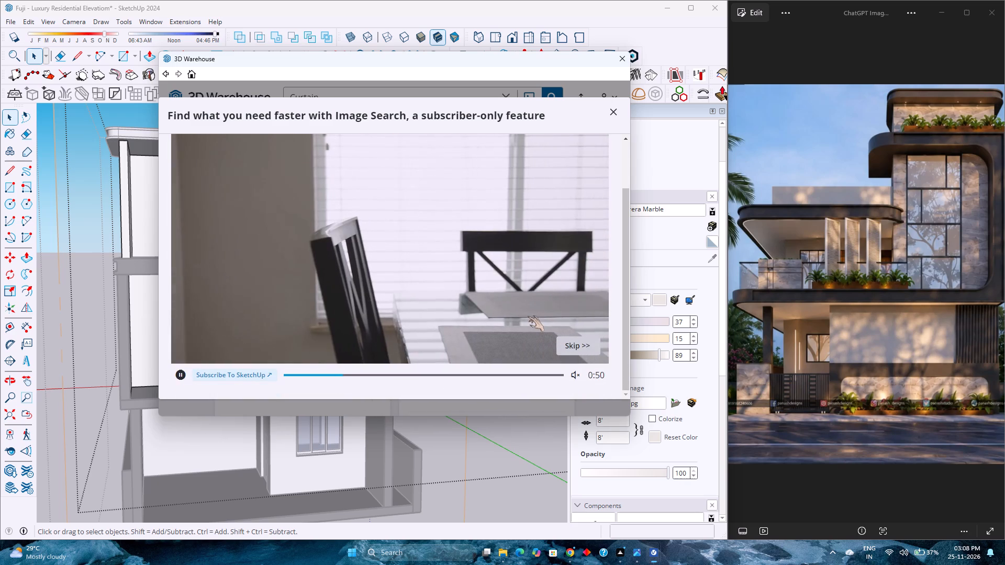
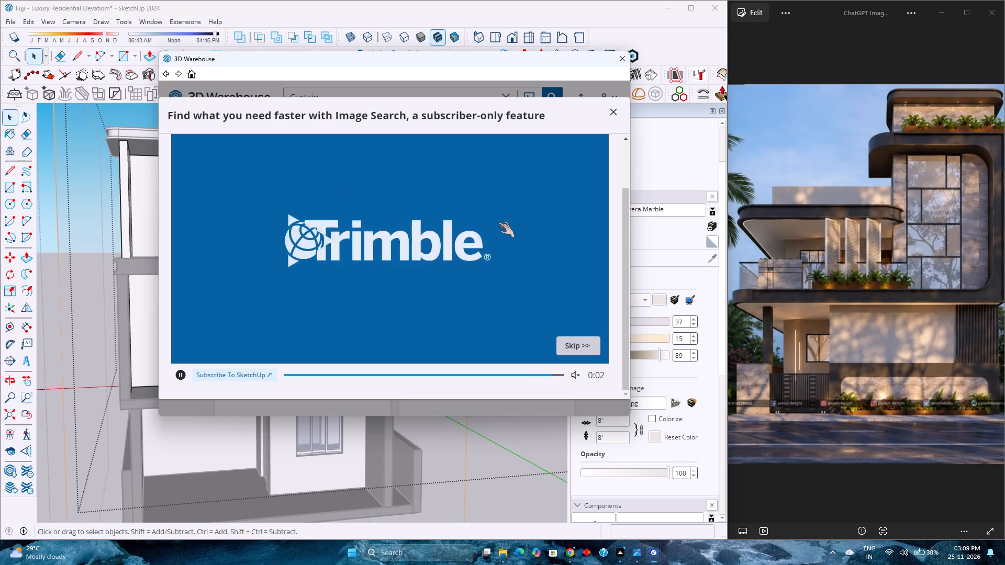
# Get through the promotional video and decline the subscription offer to receive more downloads for today.
pyautogui.scroll(-2, 496, 221)
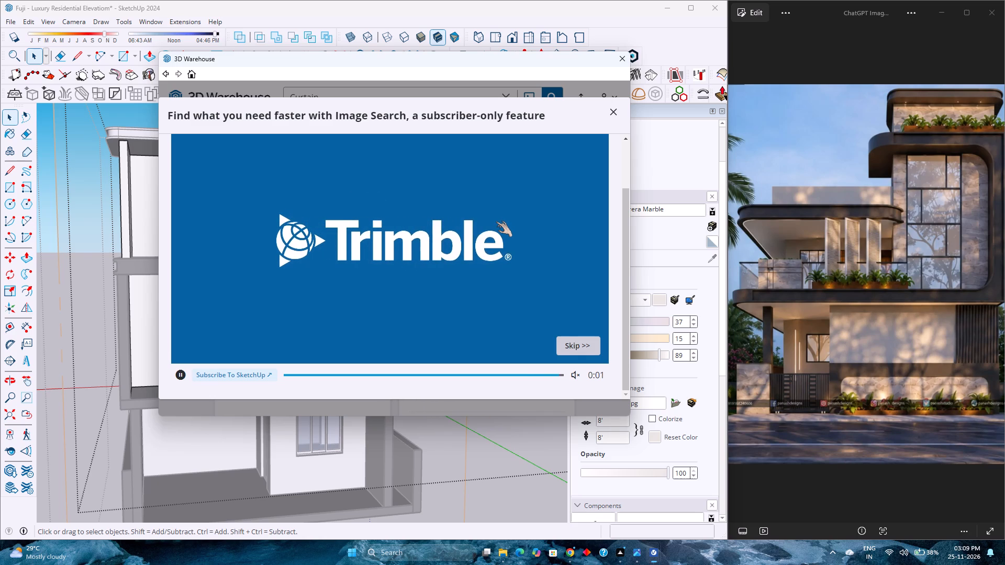
pyautogui.scroll(-2, 496, 221)
pyautogui.scroll(3, 496, 221)
pyautogui.scroll(-3, 496, 221)
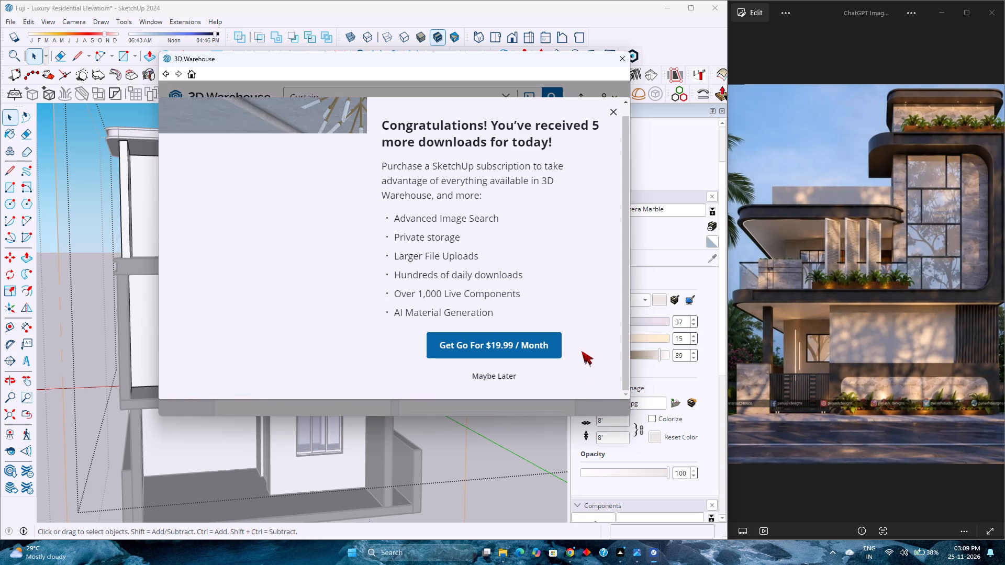
pyautogui.click(500, 377)
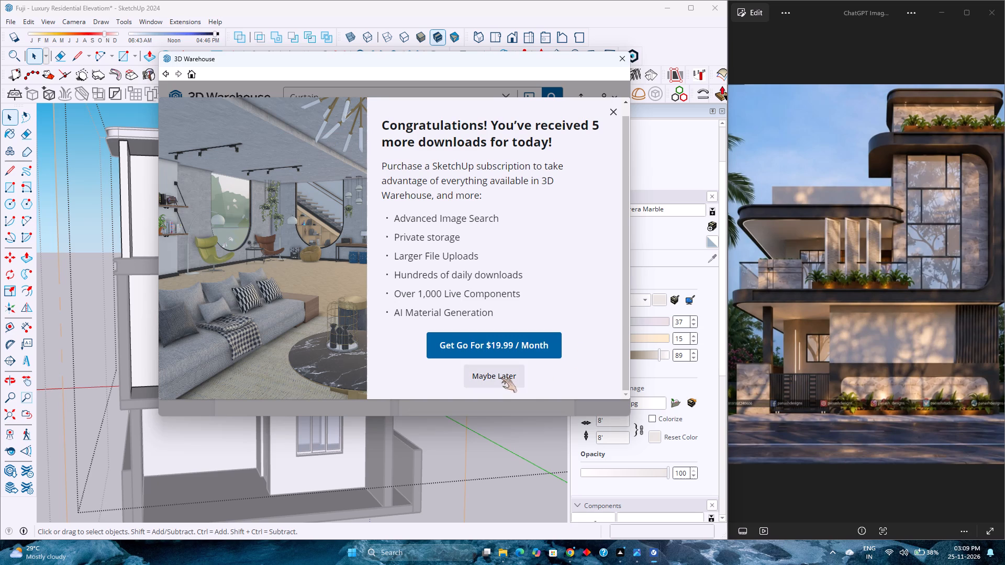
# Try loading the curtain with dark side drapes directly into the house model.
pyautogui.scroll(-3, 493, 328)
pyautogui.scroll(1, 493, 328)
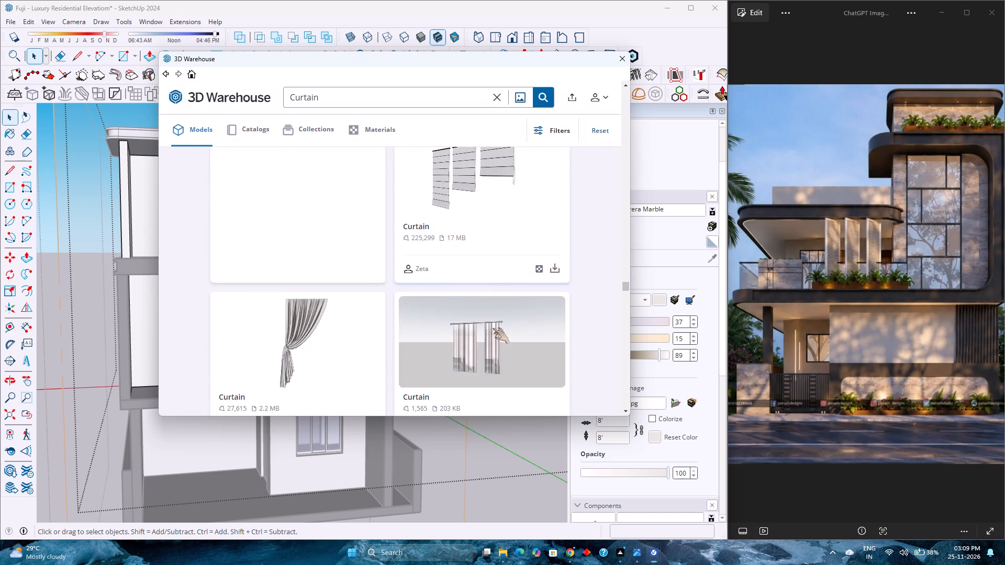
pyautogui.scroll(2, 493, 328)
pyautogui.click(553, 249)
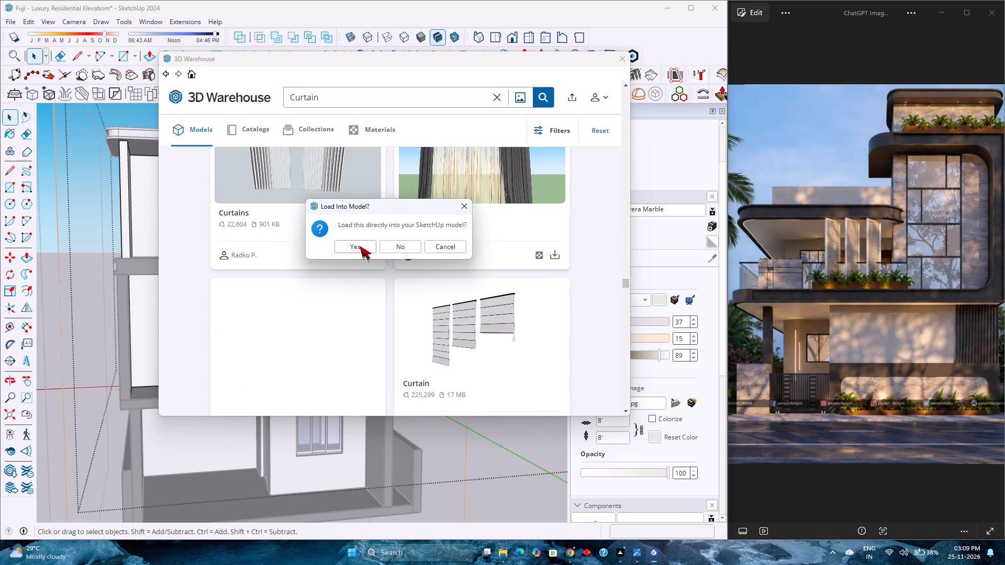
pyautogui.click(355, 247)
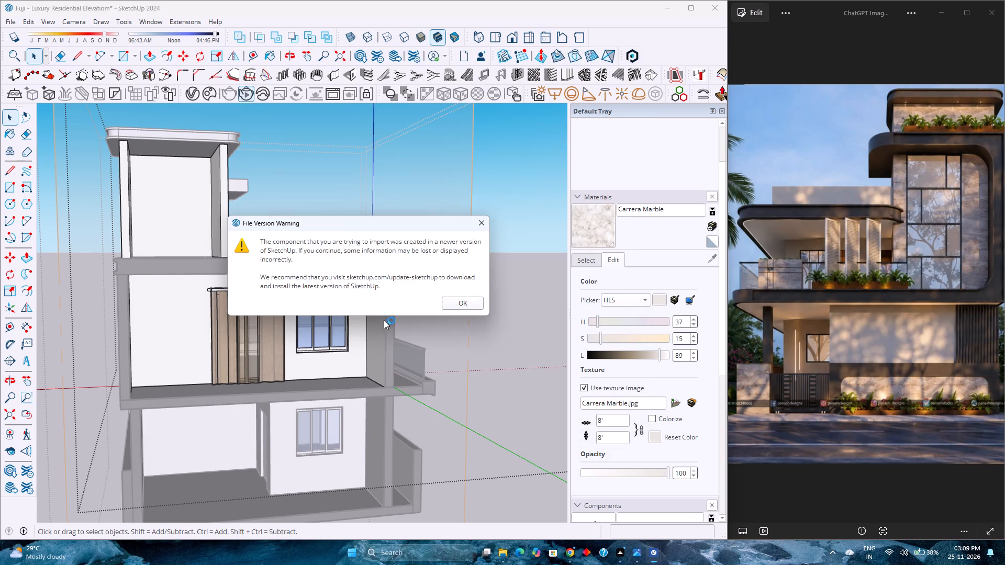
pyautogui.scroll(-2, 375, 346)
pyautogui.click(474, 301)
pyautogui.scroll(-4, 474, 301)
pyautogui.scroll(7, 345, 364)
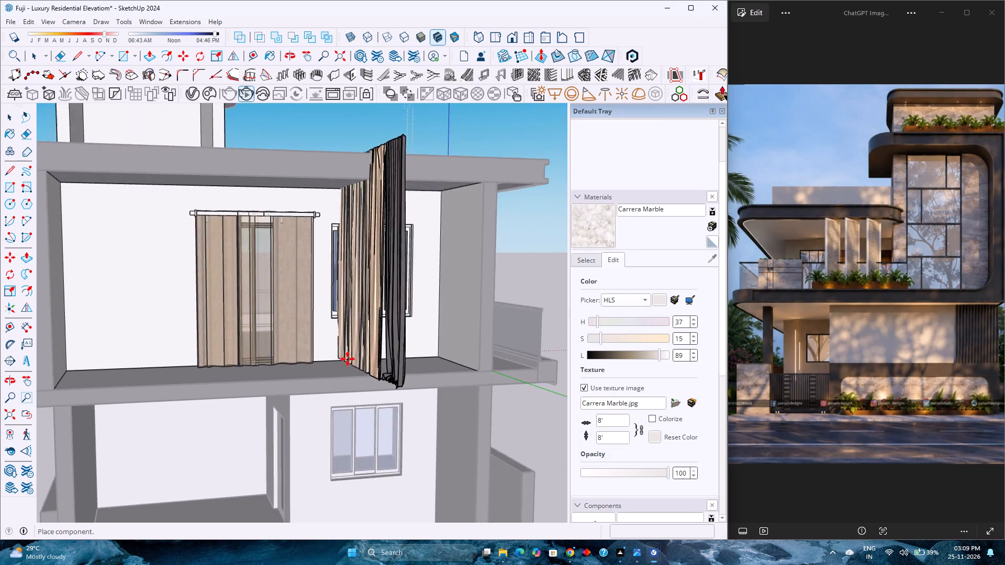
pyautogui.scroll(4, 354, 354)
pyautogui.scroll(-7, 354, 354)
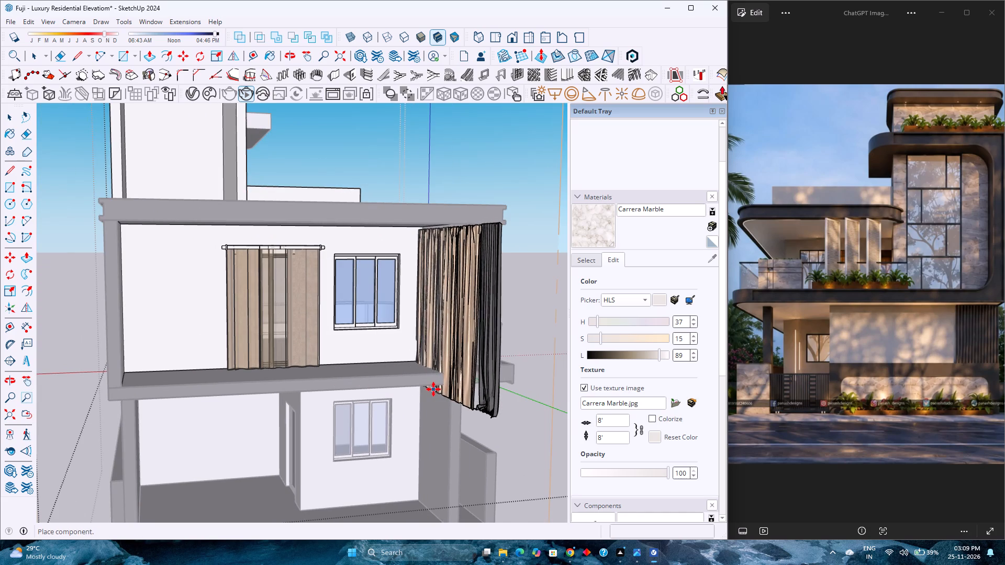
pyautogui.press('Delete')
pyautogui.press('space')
# Copy the beige door curtain about 7' along the wall, in front of the adjacent window on the same floor.
pyautogui.scroll(1, 329, 367)
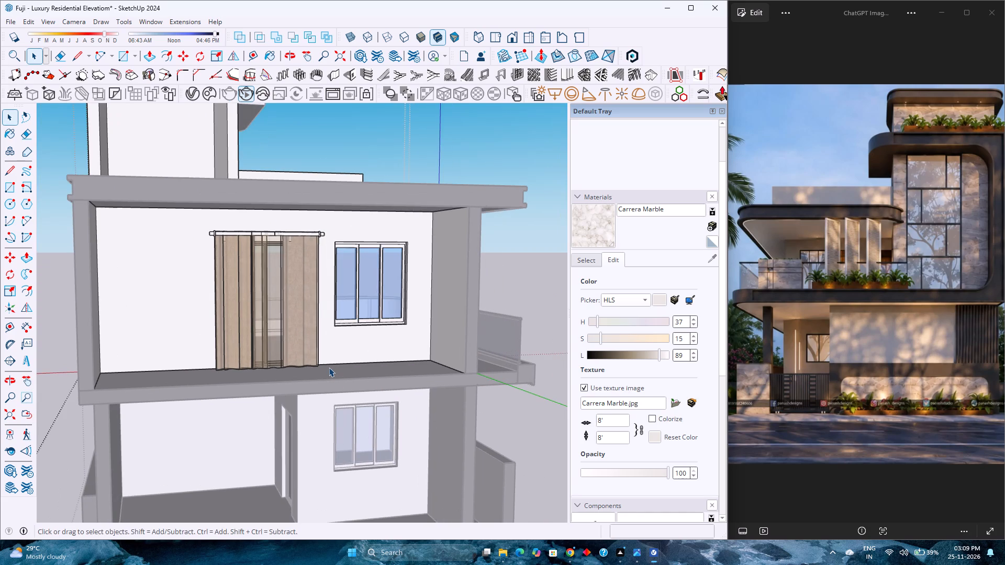
pyautogui.moveTo(311, 371); pyautogui.dragTo(294, 366, button='middle')
pyautogui.middleClick(293, 365)
pyautogui.click(288, 344)
pyautogui.scroll(3, 288, 344)
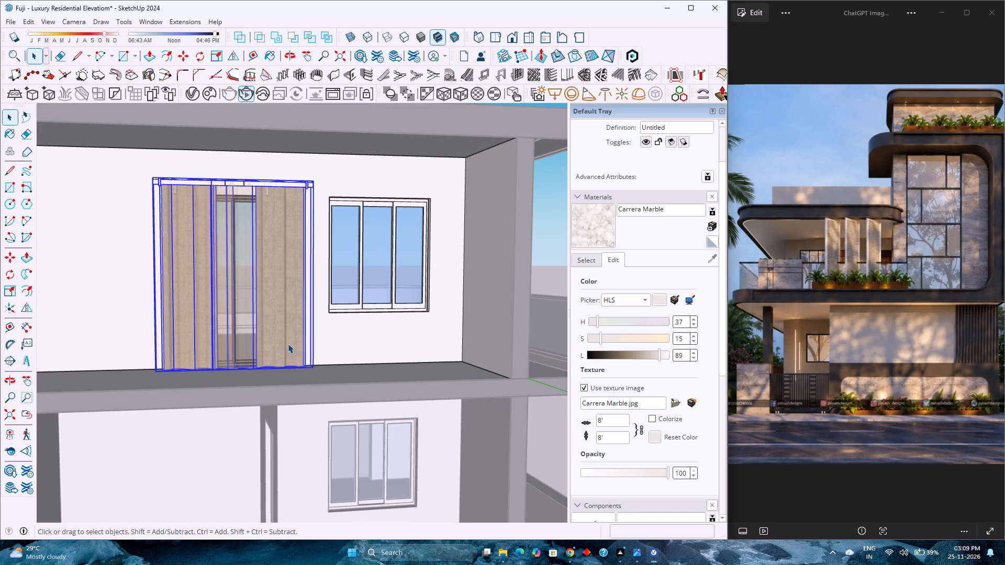
pyautogui.scroll(1, 299, 358)
pyautogui.moveTo(299, 359); pyautogui.dragTo(242, 380, button='middle')
pyautogui.middleClick(242, 380)
pyautogui.middleClick(242, 380)
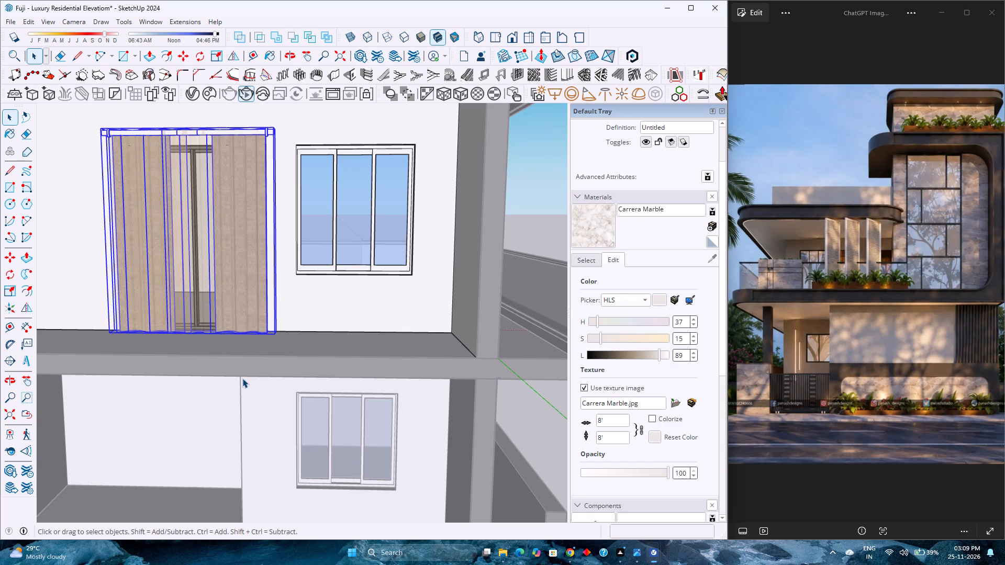
pyautogui.scroll(3, 242, 378)
pyautogui.scroll(-3, 242, 378)
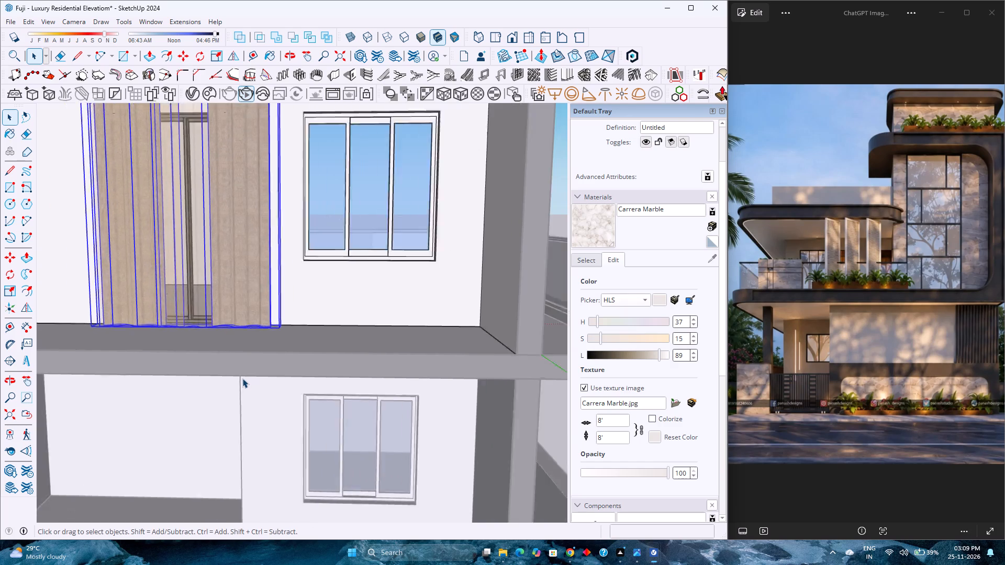
pyautogui.scroll(-1, 242, 378)
pyautogui.scroll(2, 242, 378)
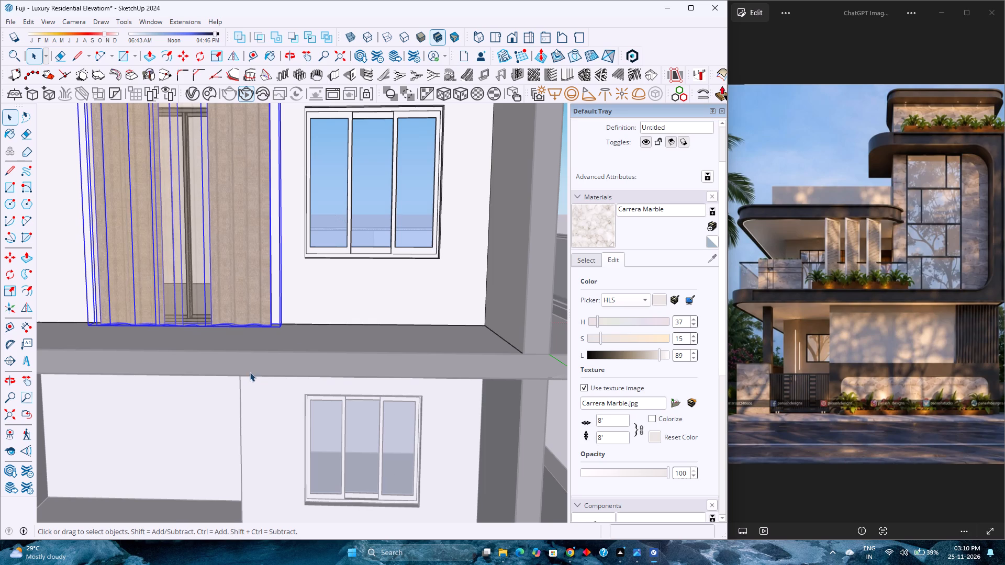
pyautogui.scroll(4, 286, 314)
pyautogui.click(176, 59)
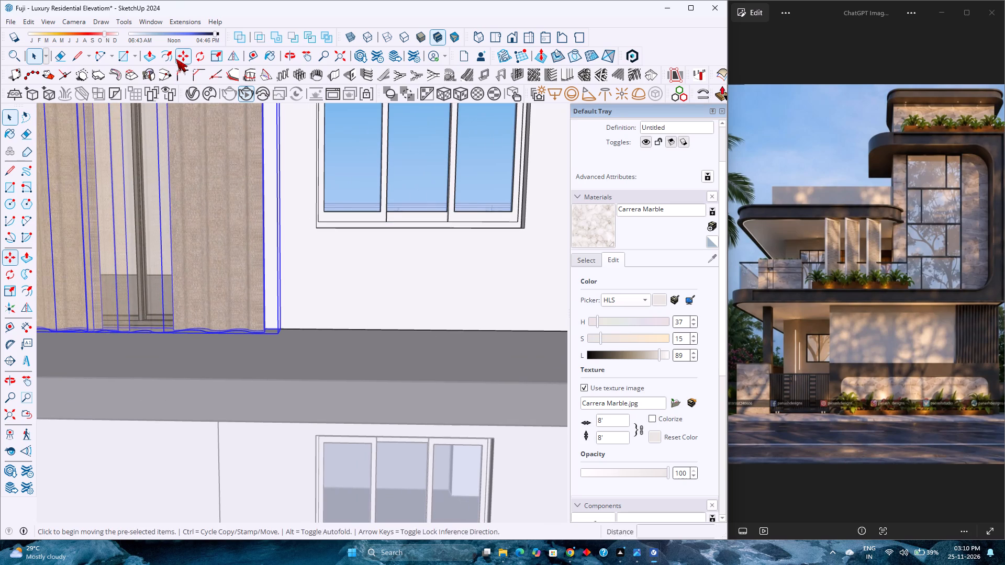
pyautogui.click(283, 325)
pyautogui.scroll(-7, 344, 330)
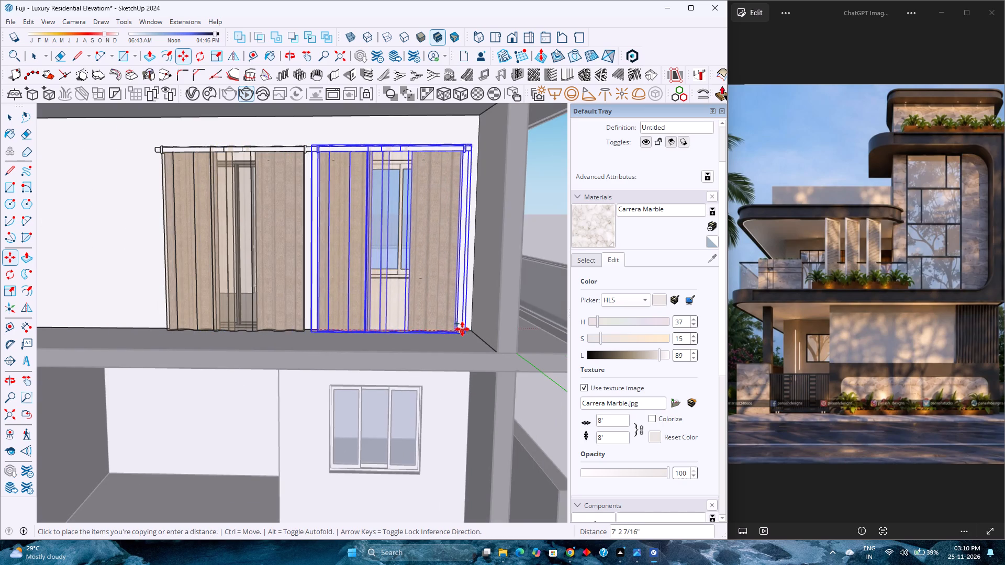
pyautogui.click(460, 327)
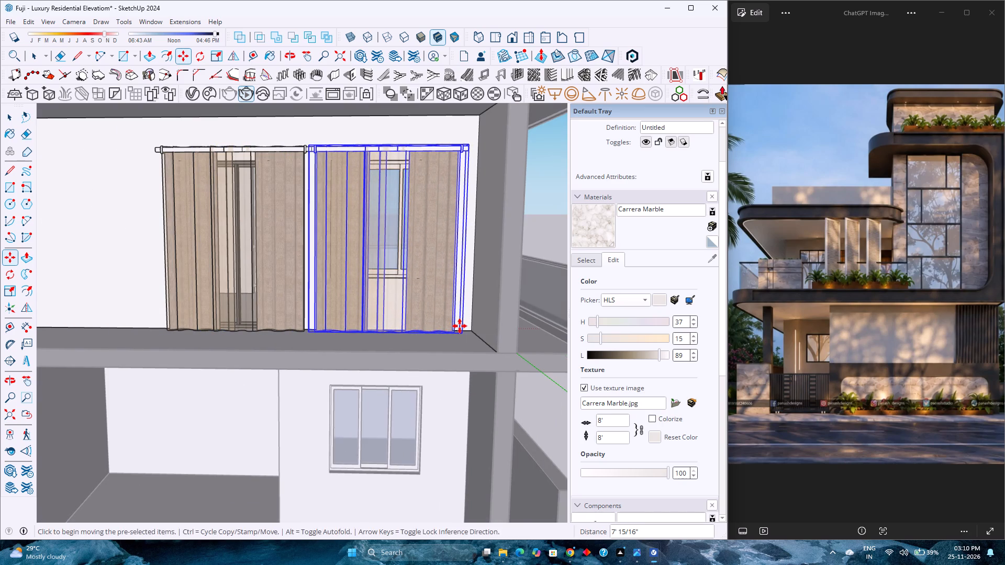
# Scale the copied curtain down uniformly to about 0.67 from its upper corner.
pyautogui.press('s')
pyautogui.click(465, 145)
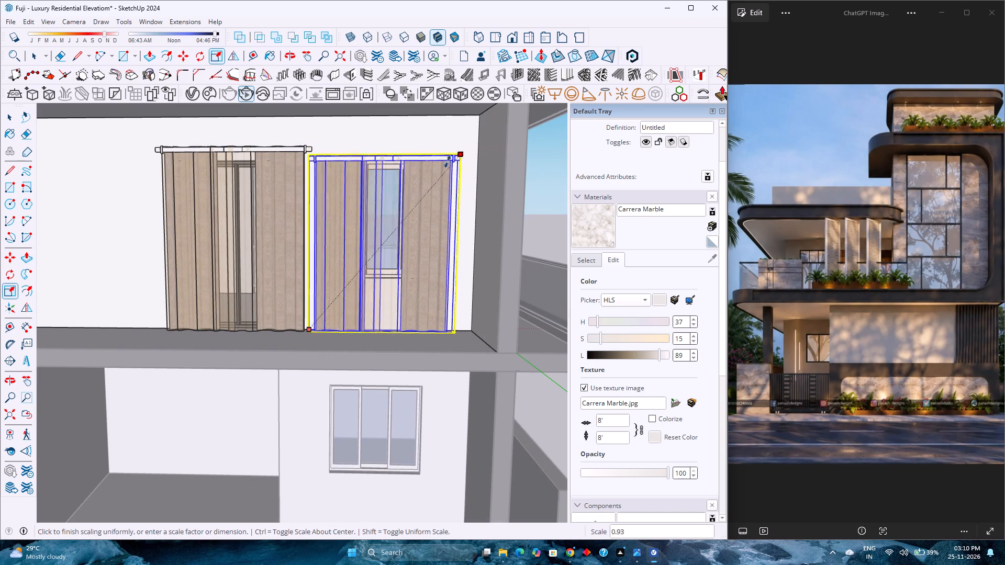
pyautogui.click(406, 203)
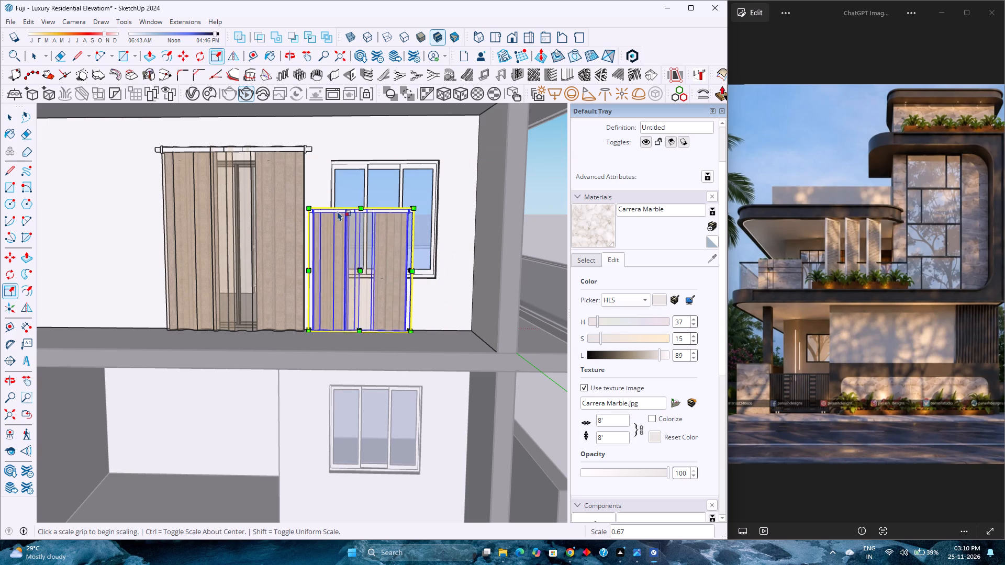
# Move the reduced curtain up in front of the window and shift it slightly so its rod extends past the frame's far side.
pyautogui.press('m')
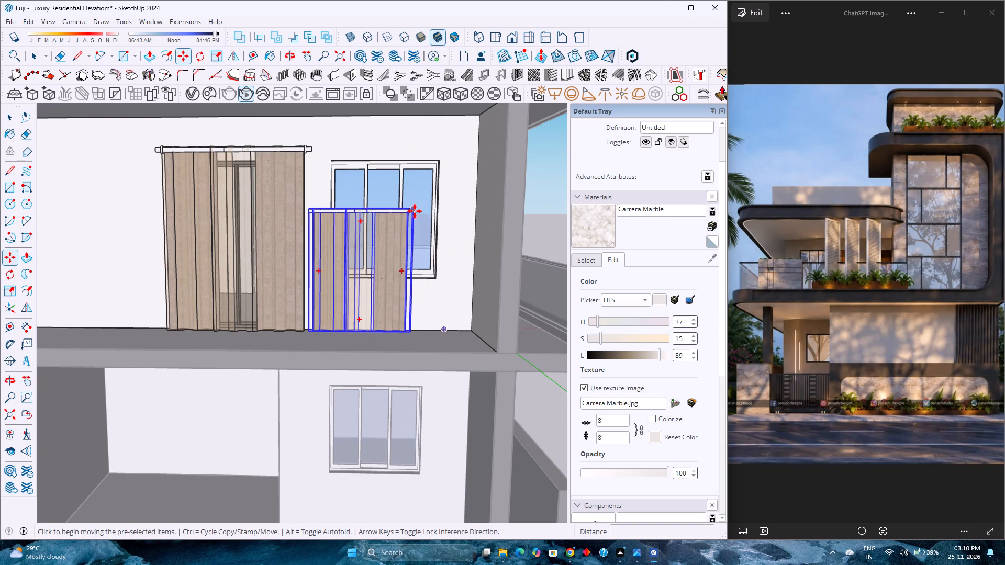
pyautogui.scroll(7, 437, 233)
pyautogui.moveTo(405, 204); pyautogui.dragTo(418, 272, button='middle')
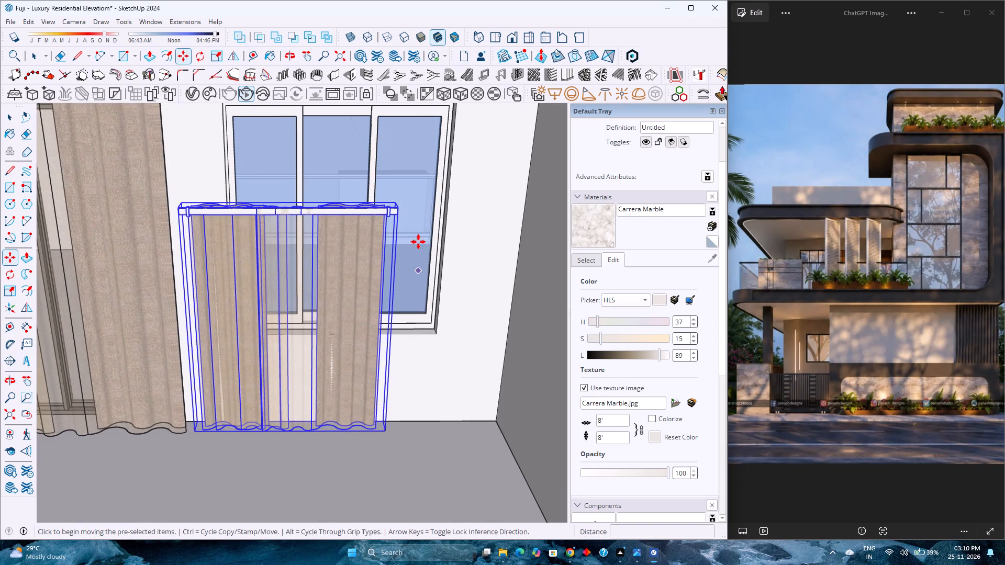
pyautogui.click(395, 200)
pyautogui.scroll(-6, 395, 200)
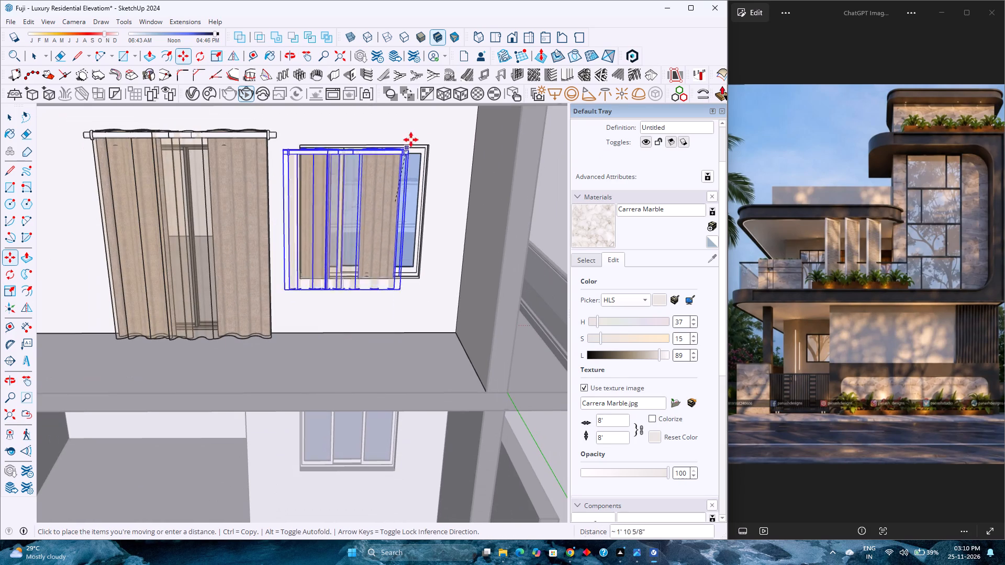
pyautogui.click(431, 141)
pyautogui.scroll(2, 416, 153)
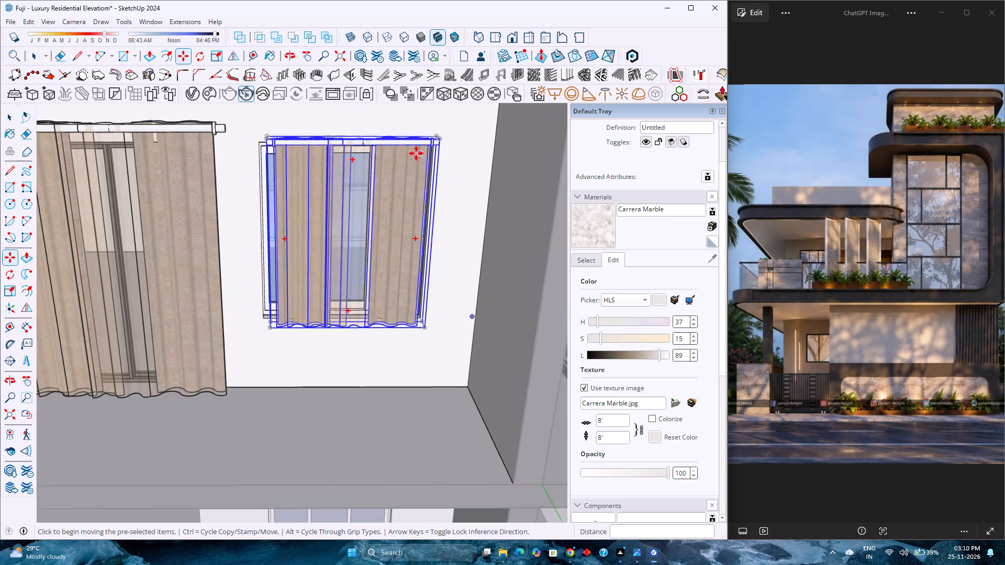
pyautogui.scroll(3, 416, 153)
pyautogui.moveTo(403, 162); pyautogui.dragTo(409, 185, button='middle')
pyautogui.middleClick(409, 185)
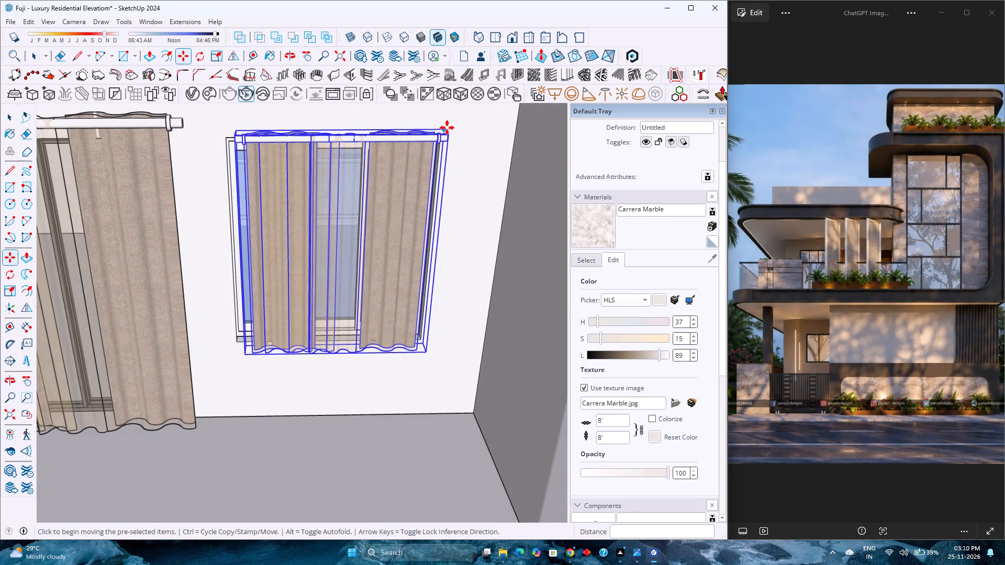
pyautogui.click(446, 128)
pyautogui.click(451, 127)
# Widen the window curtain to about 1.19 along the red axis, towards the door, so it spans the full window.
pyautogui.press('s')
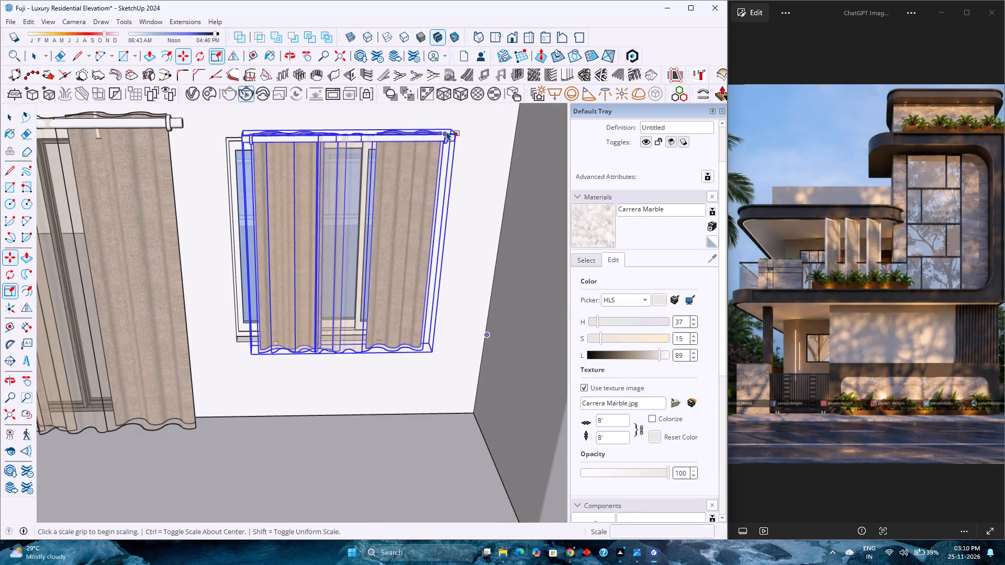
pyautogui.moveTo(360, 211); pyautogui.dragTo(473, 105, button='middle')
pyautogui.middleClick(473, 105)
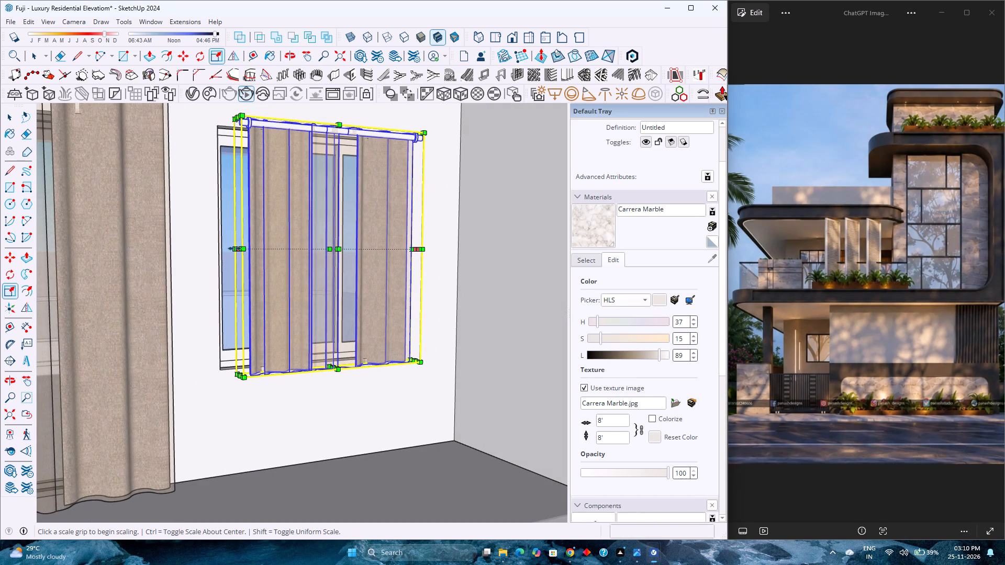
pyautogui.click(236, 247)
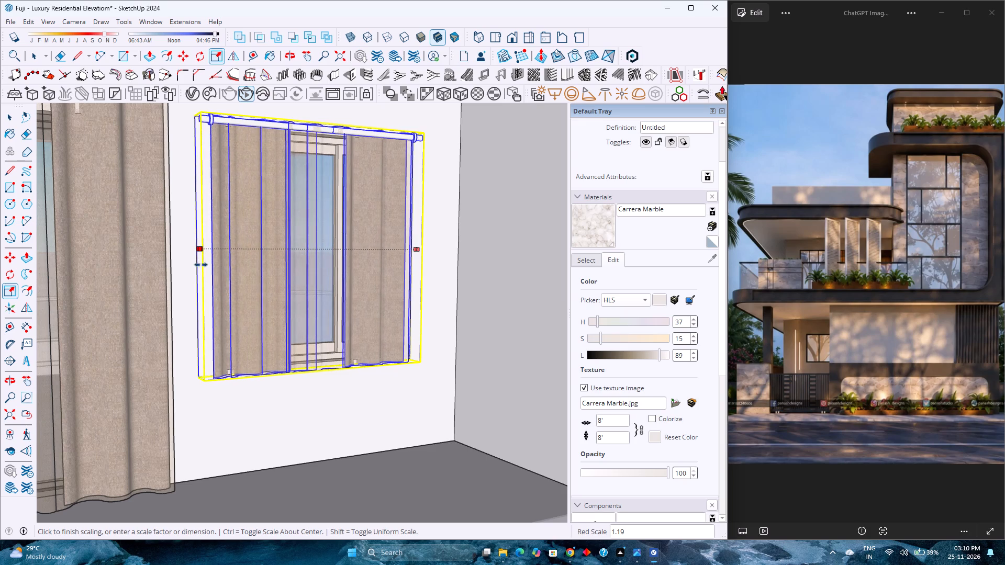
pyautogui.click(201, 265)
# Raise the window curtain about 5" so its rod sits above the window frame.
pyautogui.scroll(-2, 285, 265)
pyautogui.moveTo(285, 265); pyautogui.dragTo(306, 321, button='middle')
pyautogui.middleClick(306, 321)
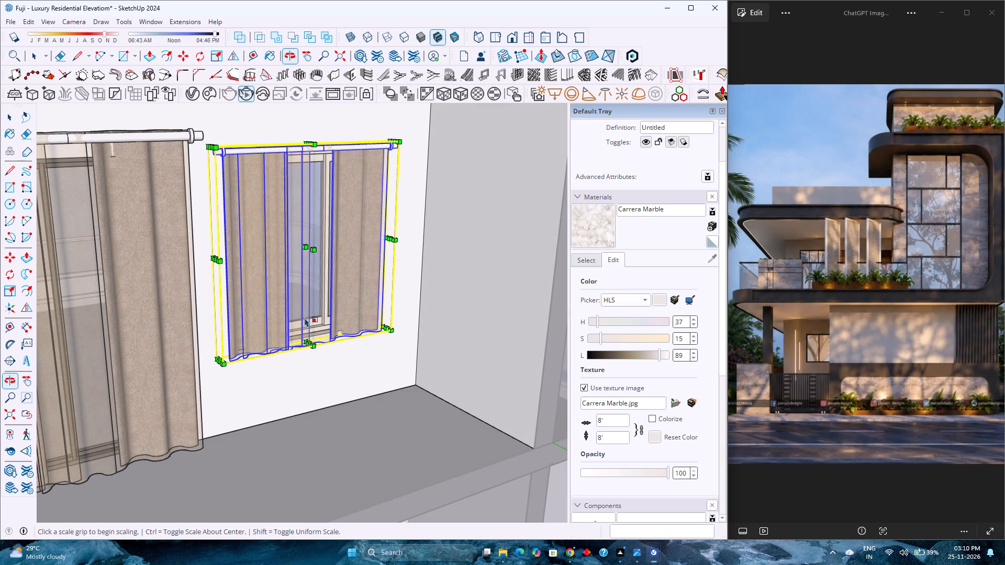
pyautogui.press('m')
pyautogui.scroll(4, 205, 161)
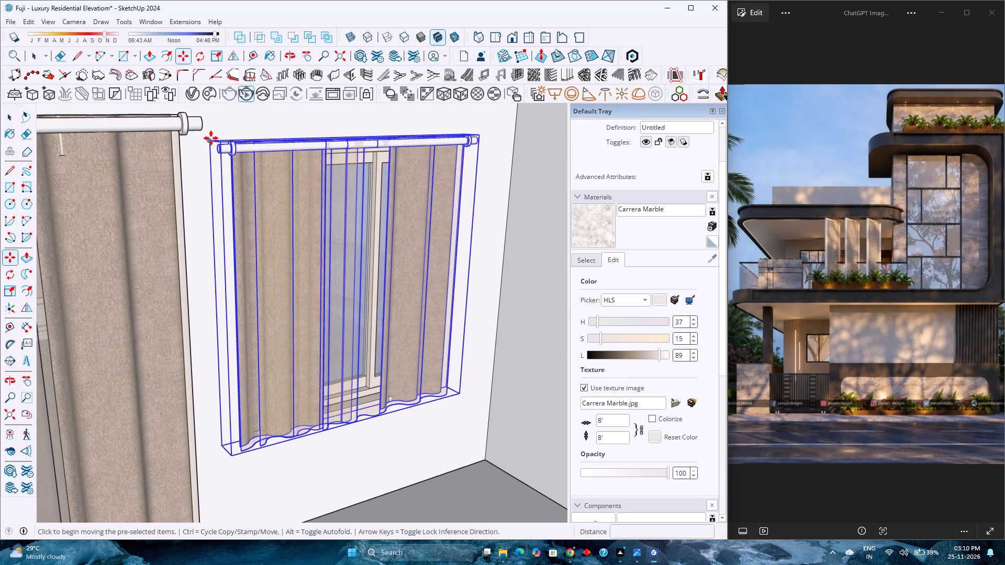
pyautogui.click(210, 139)
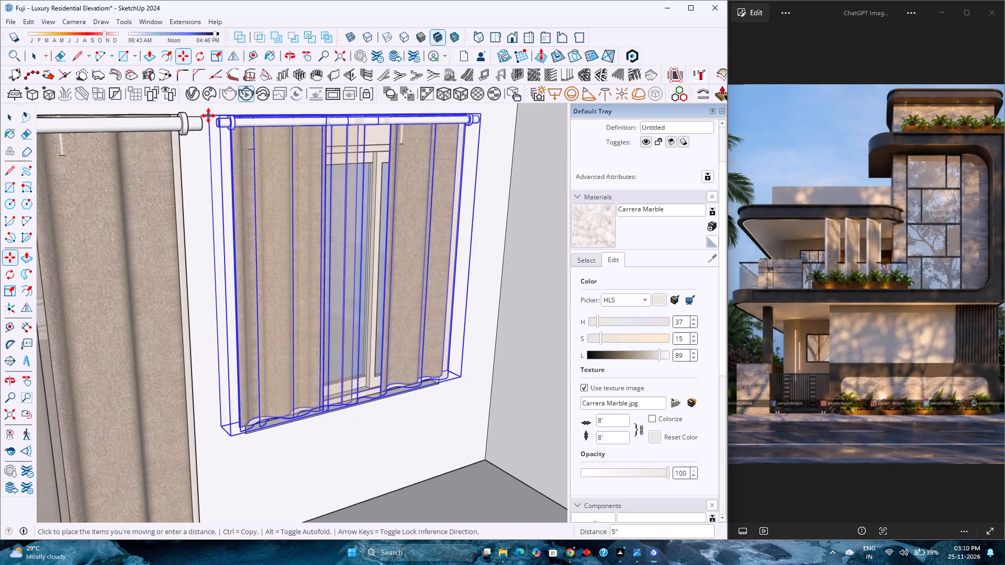
pyautogui.click(208, 116)
# Stretch the window curtain downward to about 1.10 along the blue axis so its hem covers the bottom of the frame.
pyautogui.moveTo(247, 282); pyautogui.dragTo(176, 167, button='middle')
pyautogui.middleClick(177, 165)
pyautogui.scroll(-3, 305, 333)
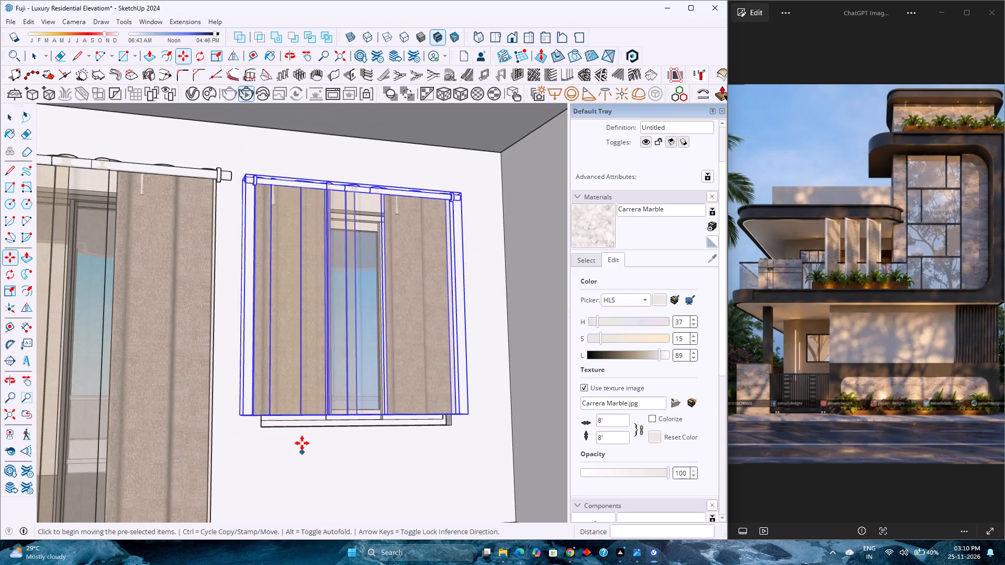
pyautogui.moveTo(301, 442); pyautogui.dragTo(395, 350, button='middle')
pyautogui.middleClick(395, 350)
pyautogui.middleClick(396, 350)
pyautogui.press('s')
pyautogui.scroll(2, 210, 397)
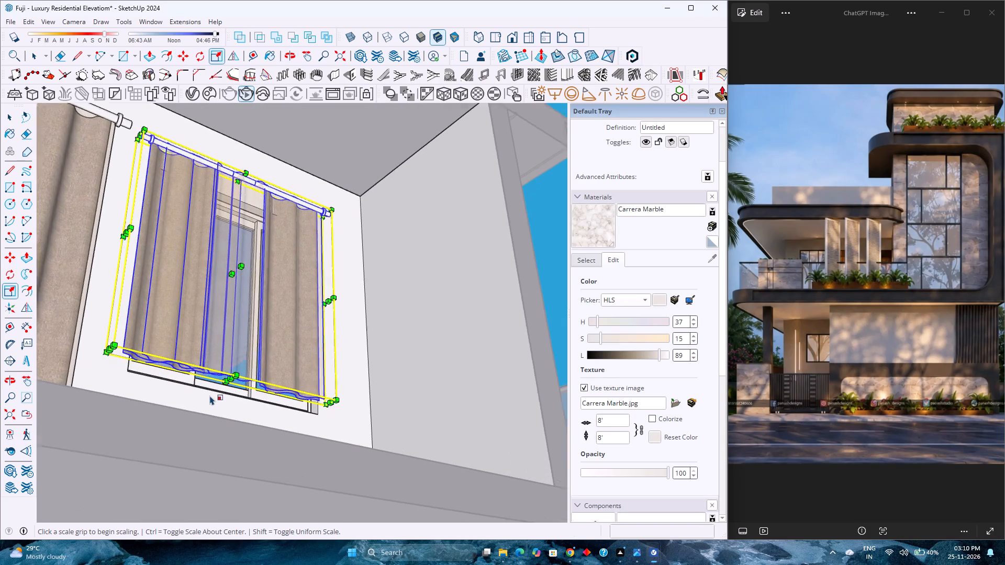
pyautogui.scroll(3, 210, 395)
pyautogui.click(238, 371)
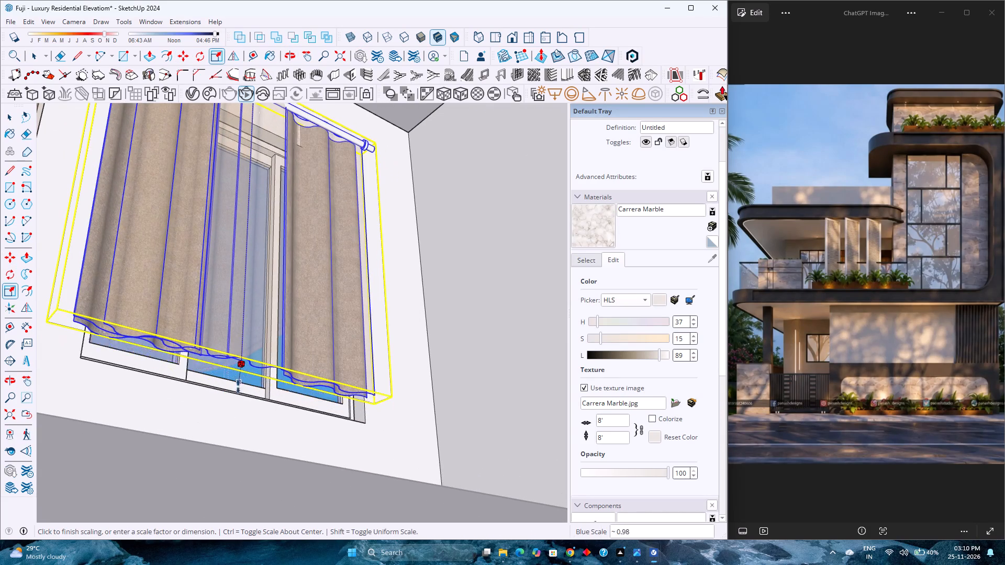
pyautogui.click(237, 407)
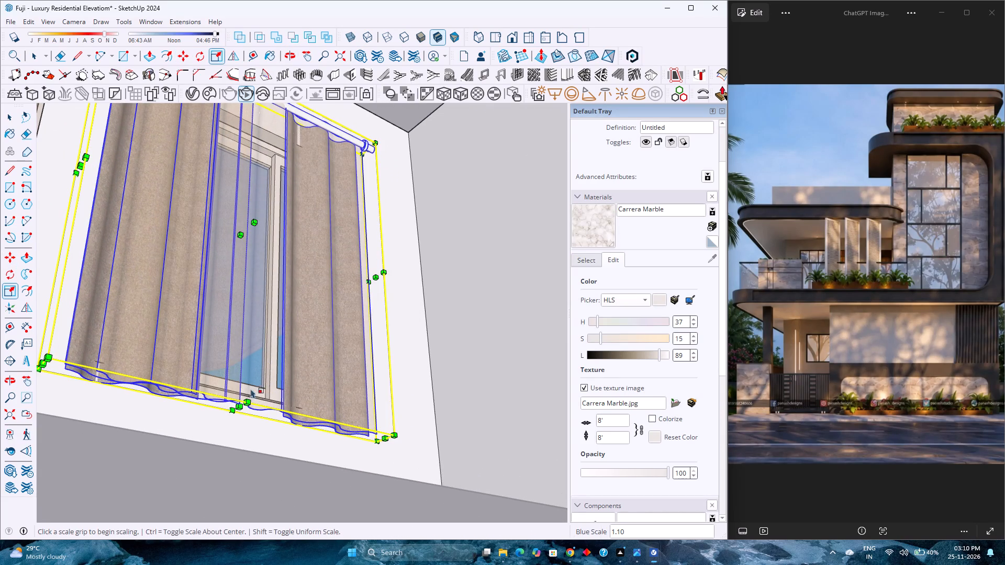
pyautogui.moveTo(280, 372); pyautogui.dragTo(278, 501, button='middle')
pyautogui.scroll(2, 298, 419)
pyautogui.moveTo(298, 422); pyautogui.dragTo(310, 490, button='middle')
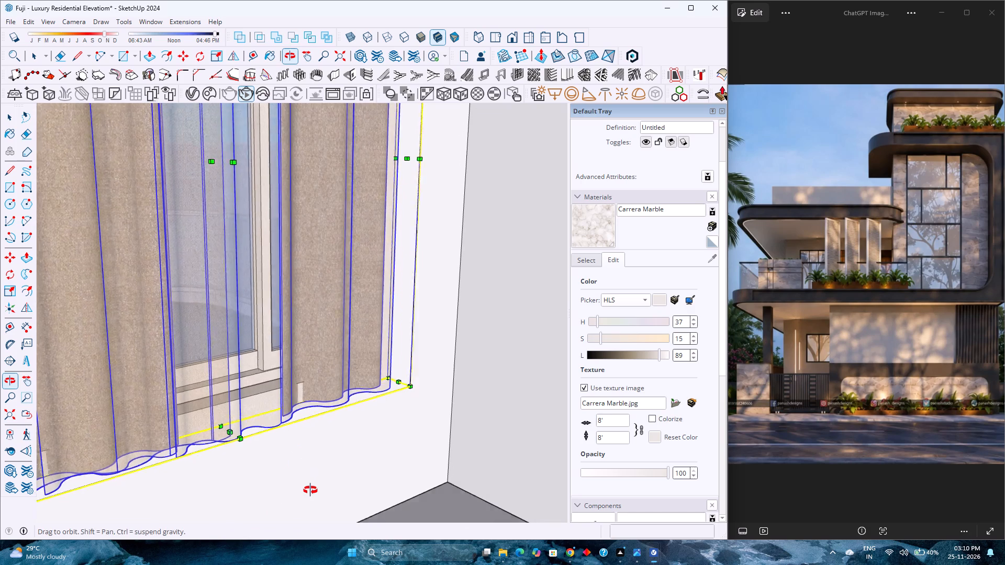
# Move the upper-floor window curtain along the green axis by its bottom corner, with a final distance of 0.25".
pyautogui.moveTo(310, 490); pyautogui.dragTo(310, 494, button='middle')
pyautogui.press('space')
pyautogui.press('m')
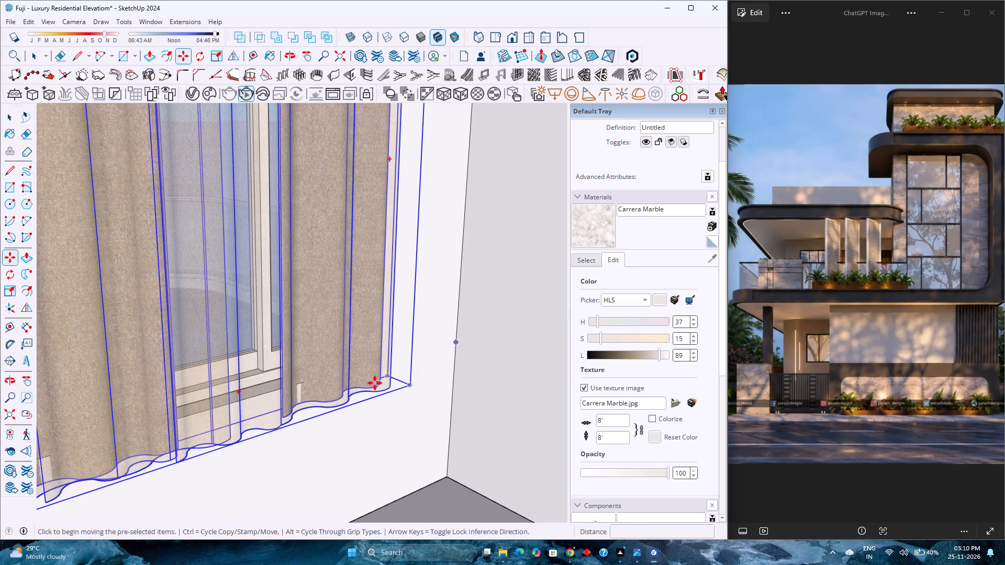
pyautogui.scroll(2, 375, 383)
pyautogui.click(392, 373)
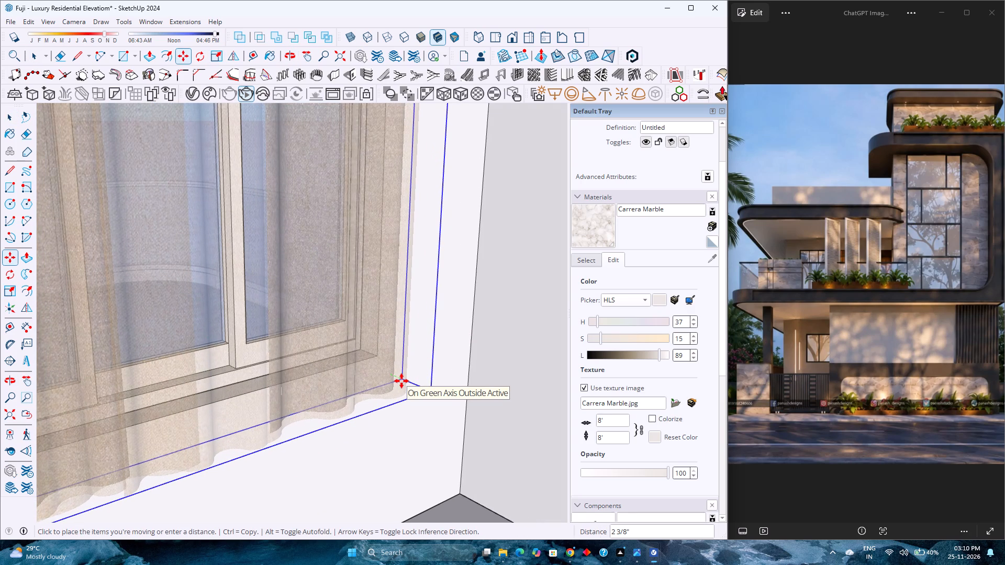
pyautogui.press('1')
pyautogui.press('Return')
pyautogui.write('0.5')
pyautogui.press('Return')
pyautogui.scroll(-3, 408, 378)
pyautogui.press('0')
pyautogui.press('.')
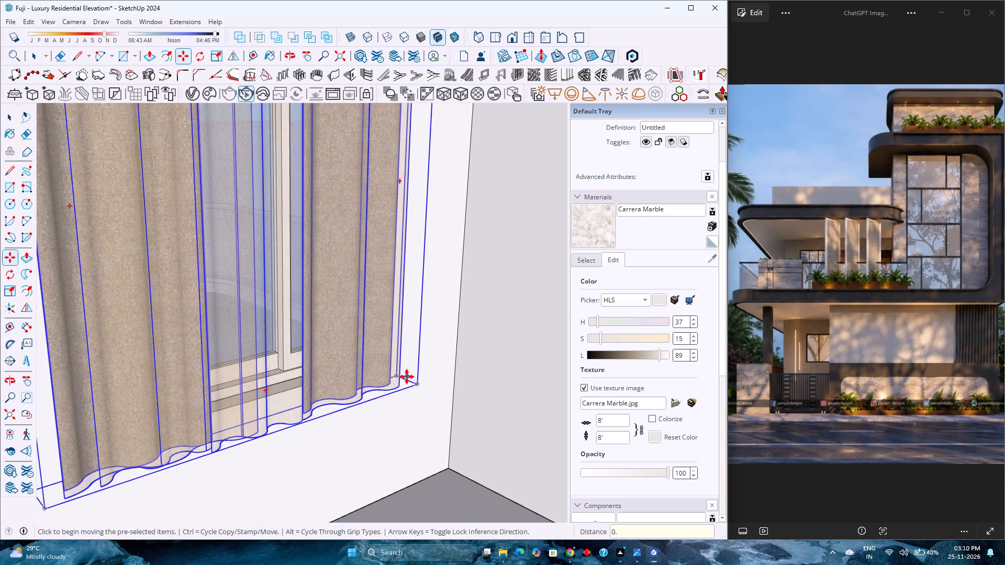
pyautogui.write('24')
pyautogui.press('BackSpace')
pyautogui.press('5')
pyautogui.press('Return')
# Copy the fitted upper-floor window curtain and paste it inside the ground-floor group, covering the ground-floor window.
pyautogui.scroll(-4, 406, 377)
pyautogui.press('space')
pyautogui.moveTo(409, 399); pyautogui.dragTo(328, 282, button='middle')
pyautogui.moveTo(328, 282); pyautogui.dragTo(333, 265, button='middle')
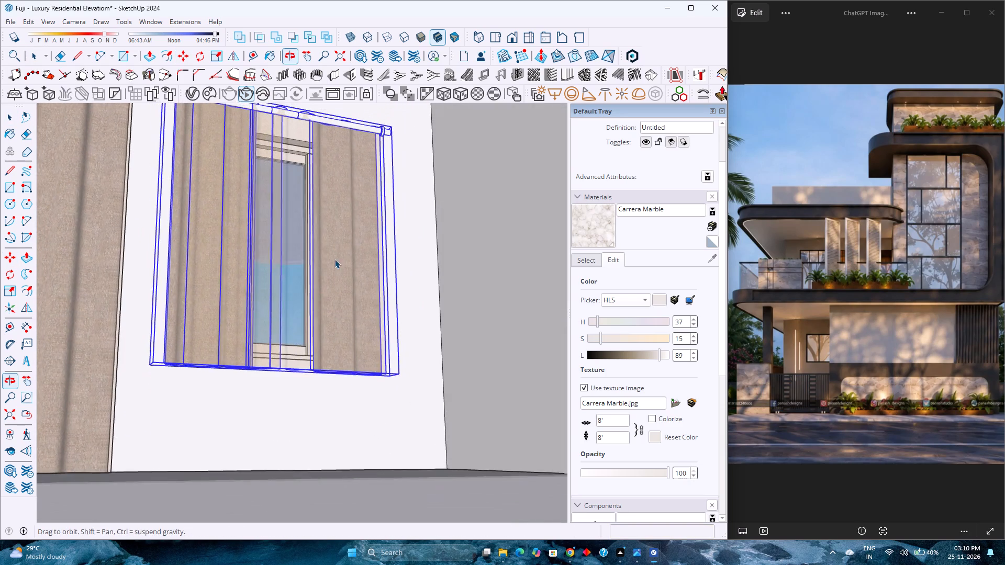
pyautogui.moveTo(337, 254); pyautogui.dragTo(376, 287, button='middle')
pyautogui.moveTo(375, 317); pyautogui.dragTo(372, 322, button='middle')
pyautogui.scroll(-9, 368, 332)
pyautogui.moveTo(376, 353); pyautogui.dragTo(258, 373, button='middle')
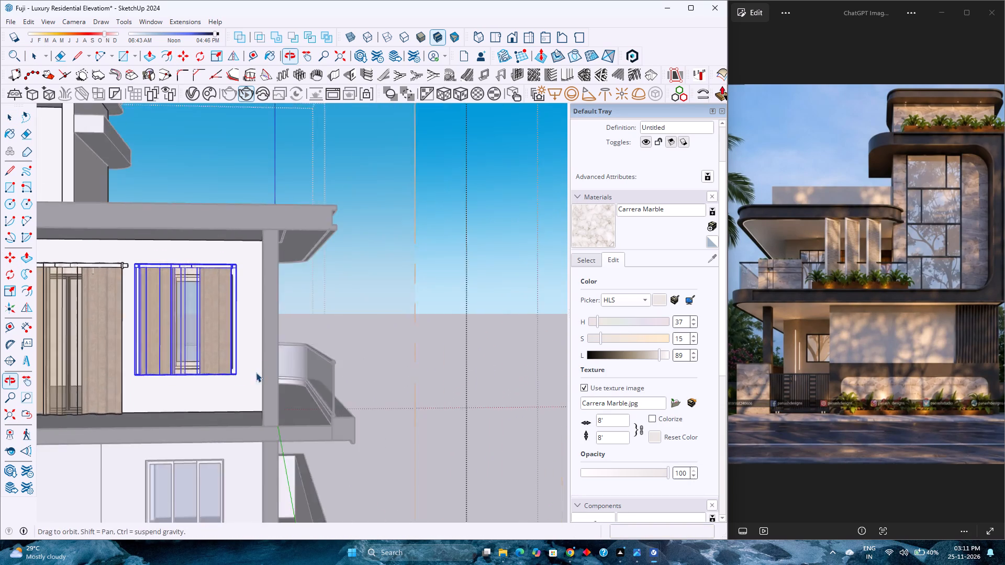
pyautogui.moveTo(256, 372); pyautogui.dragTo(265, 364, button='middle')
pyautogui.middleClick(267, 363)
pyautogui.middleClick(269, 362)
pyautogui.middleClick(269, 362)
pyautogui.hotkey('ctrl', 'c')
pyautogui.scroll(-11, 288, 347)
pyautogui.click(484, 372)
pyautogui.scroll(6, 270, 397)
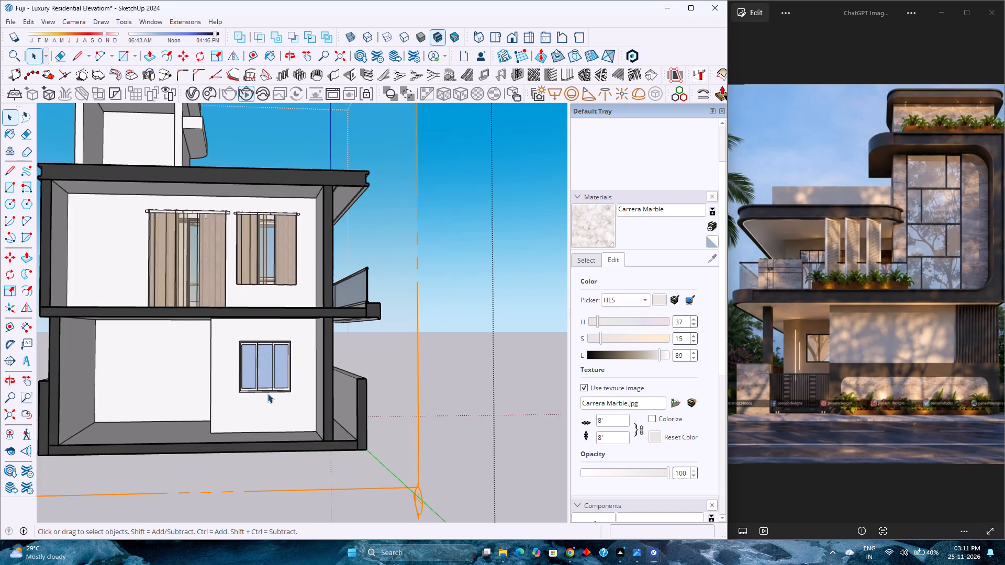
pyautogui.click(253, 407)
pyautogui.click(253, 407)
pyautogui.hotkey('ctrl', 'v')
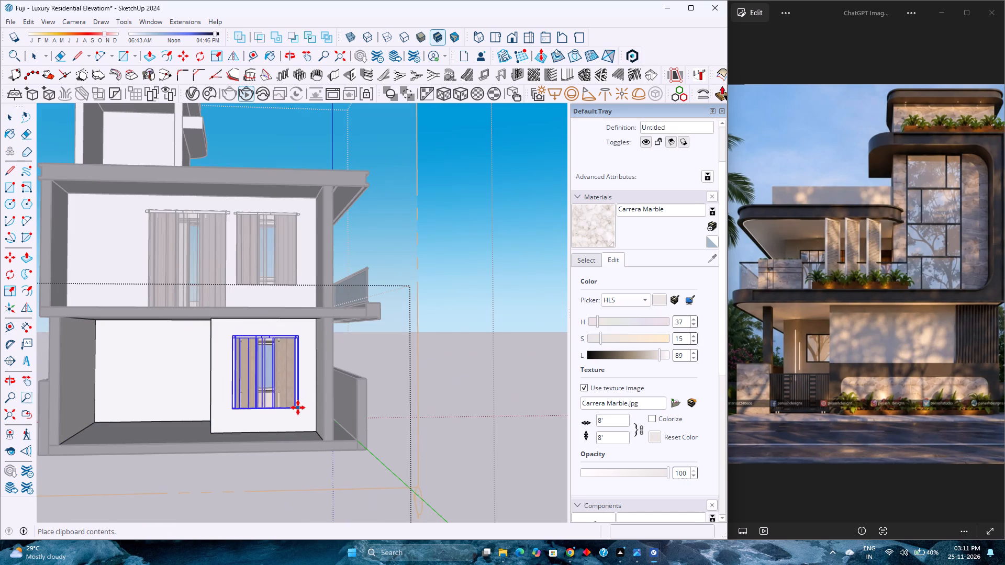
pyautogui.click(298, 406)
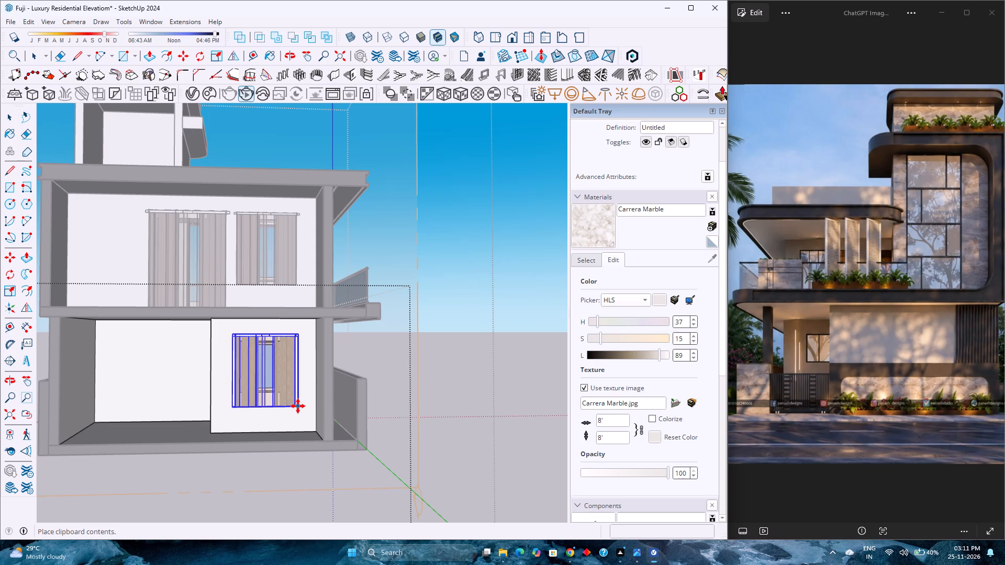
pyautogui.scroll(3, 294, 409)
pyautogui.scroll(-9, 293, 408)
pyautogui.press('space')
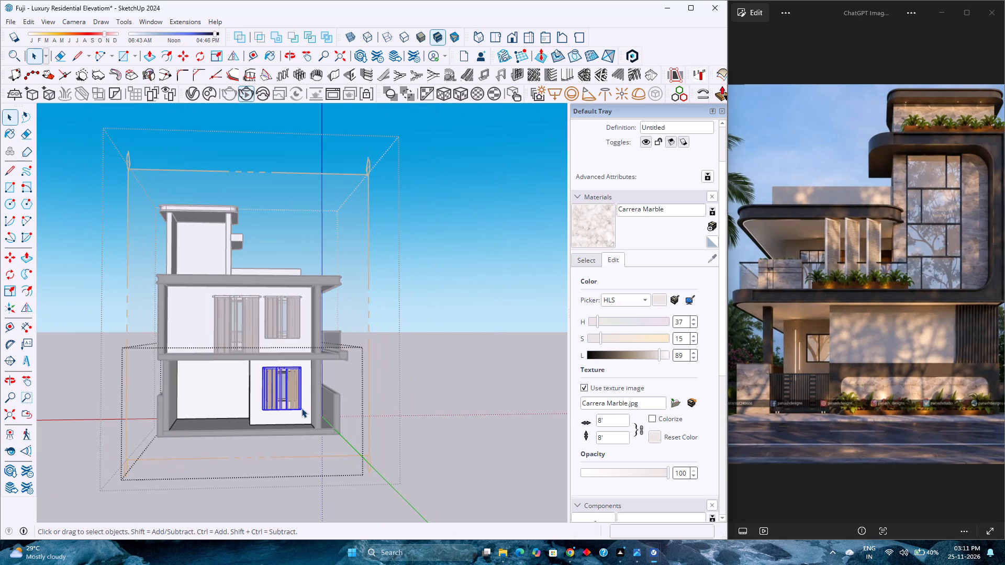
pyautogui.click(432, 326)
# Delete the section plane that cuts through the house.
pyautogui.scroll(2, 377, 399)
pyautogui.click(368, 402)
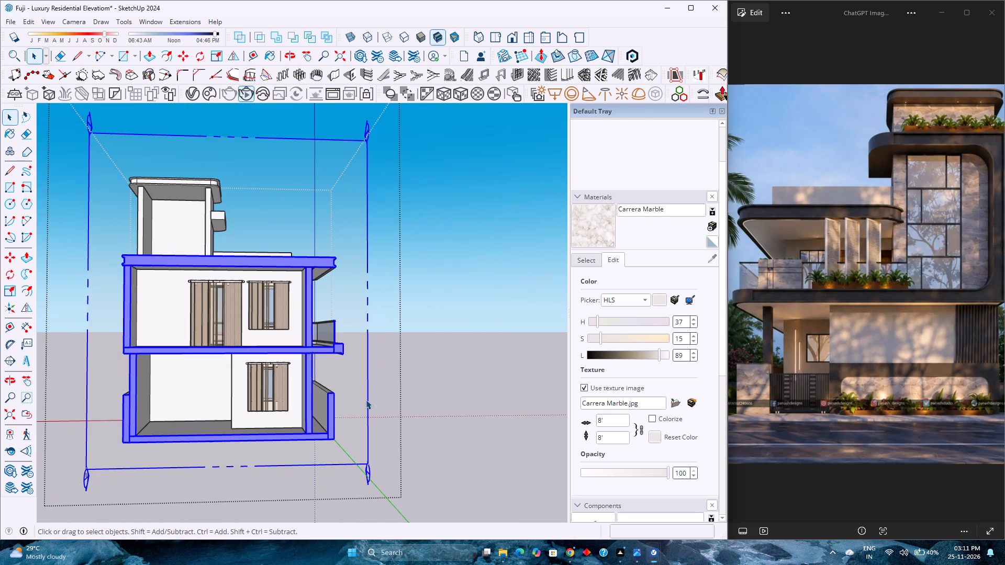
pyautogui.press('Delete')
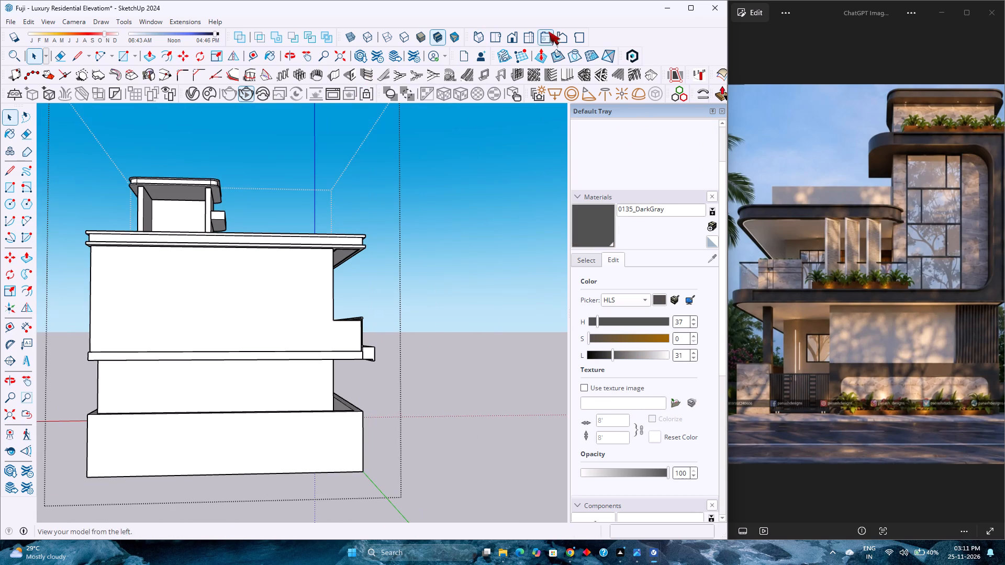
# Examine the front elevation, checking how the window and door openings look from outside.
pyautogui.click(518, 41)
pyautogui.scroll(2, 266, 399)
pyautogui.moveTo(268, 388); pyautogui.dragTo(275, 340, button='middle')
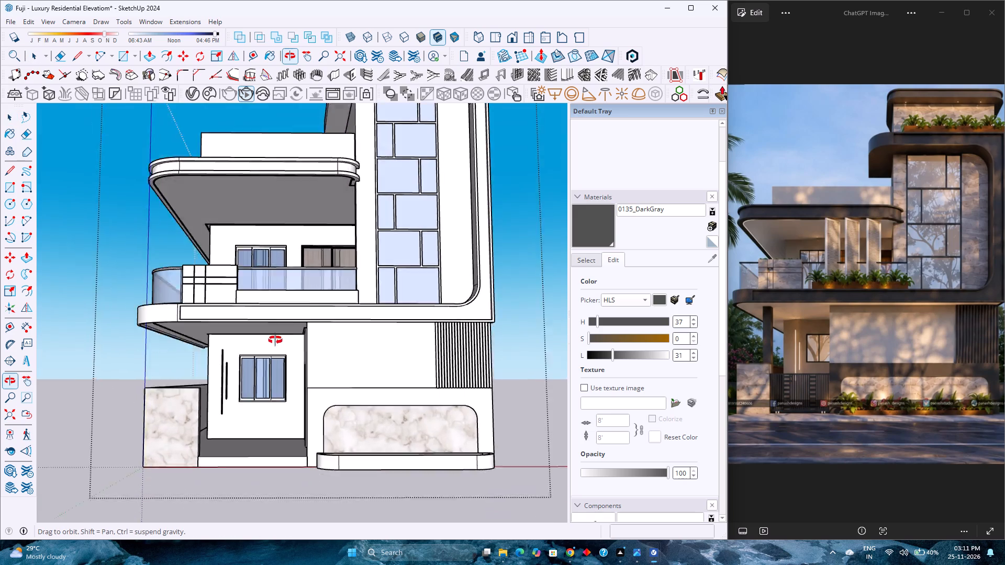
pyautogui.moveTo(275, 340); pyautogui.dragTo(282, 384, button='middle')
pyautogui.scroll(4, 281, 384)
pyautogui.scroll(-9, 281, 383)
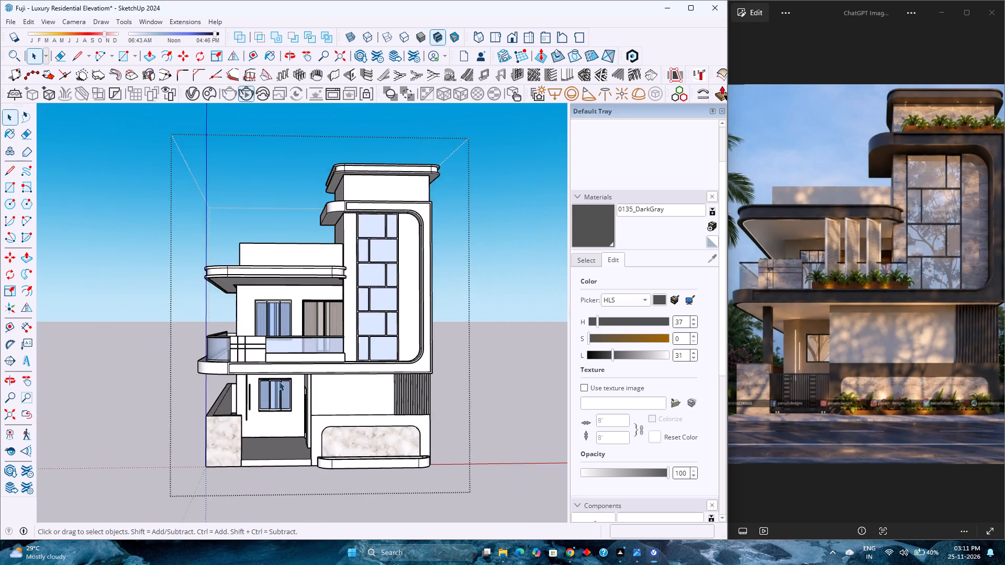
pyautogui.scroll(-2, 279, 381)
pyautogui.scroll(4, 278, 381)
# Edit the in-model Translucent Glass Blue material to a pale grey, with saturation 17 and lightness 84.
pyautogui.click(594, 256)
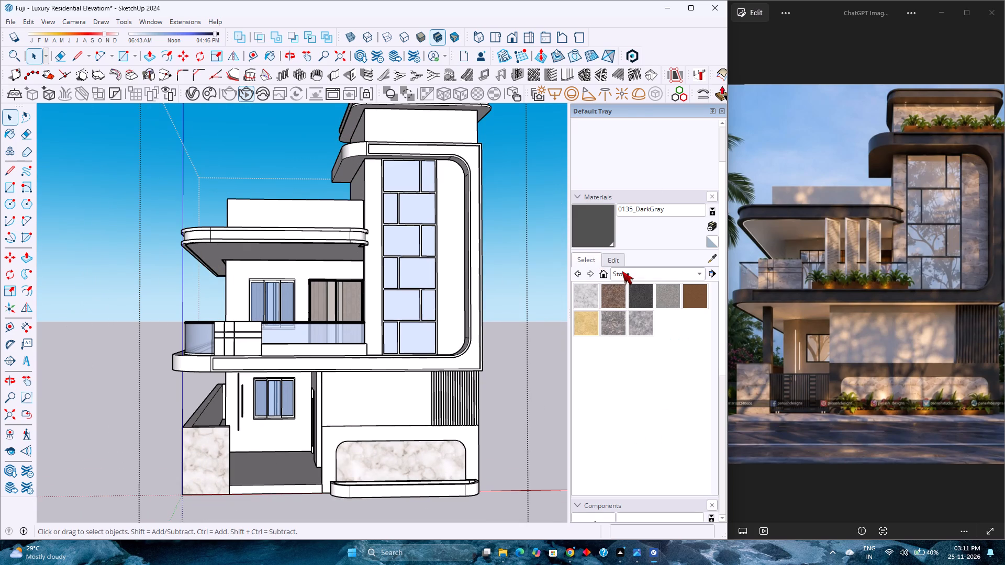
pyautogui.click(622, 271)
pyautogui.click(657, 32)
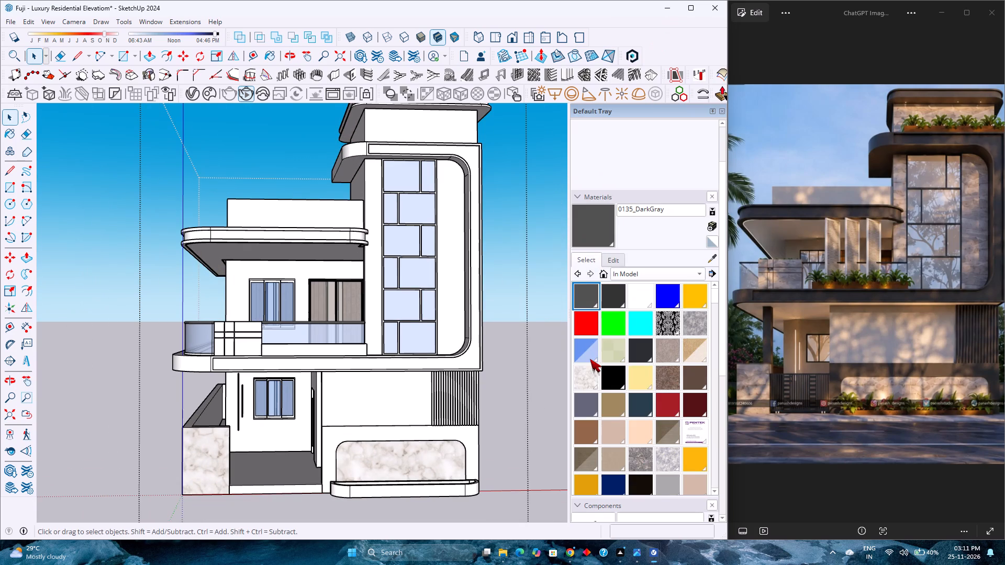
pyautogui.click(590, 359)
pyautogui.click(622, 263)
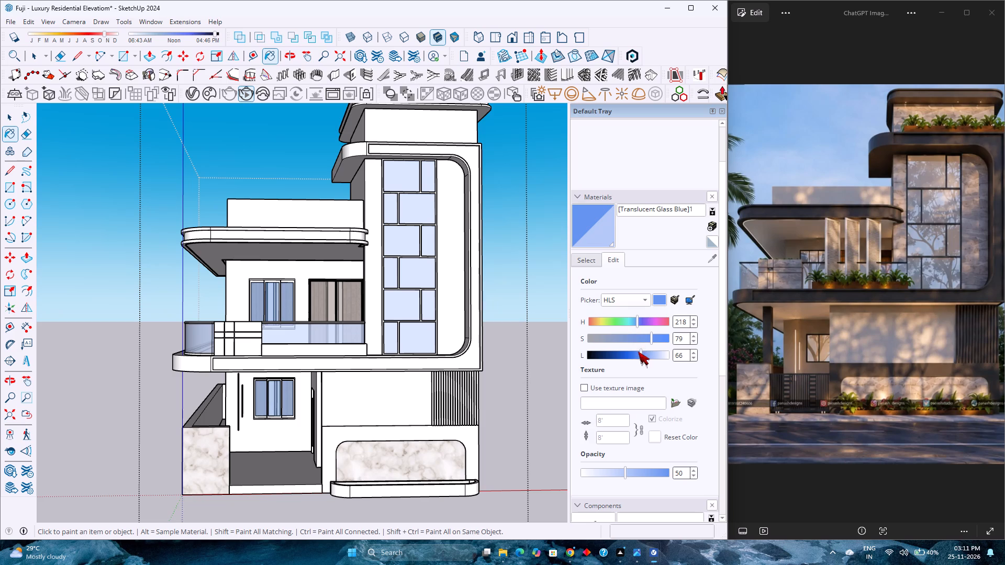
pyautogui.moveTo(638, 352); pyautogui.dragTo(655, 369)
pyautogui.moveTo(652, 337); pyautogui.dragTo(602, 338)
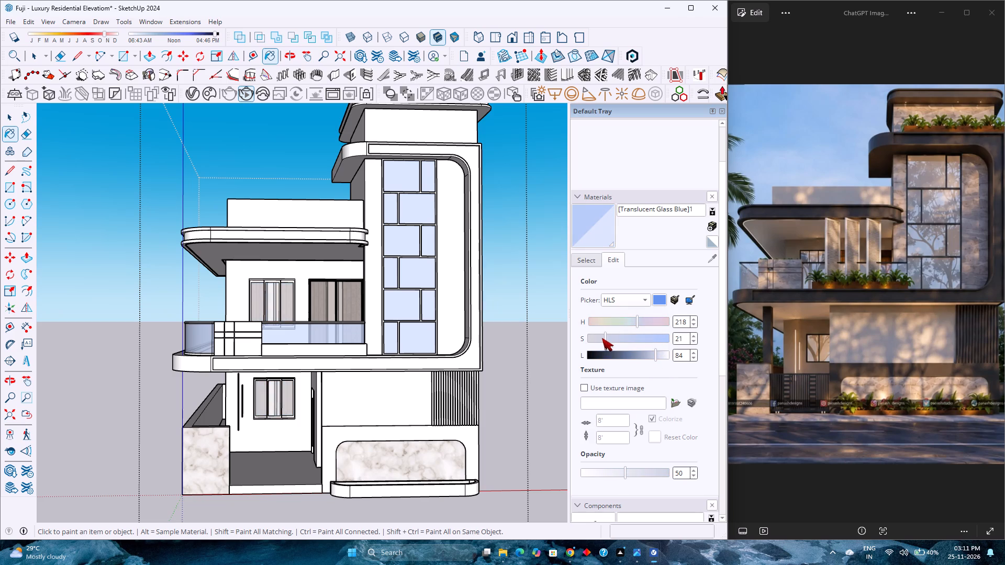
pyautogui.moveTo(602, 338); pyautogui.dragTo(603, 338)
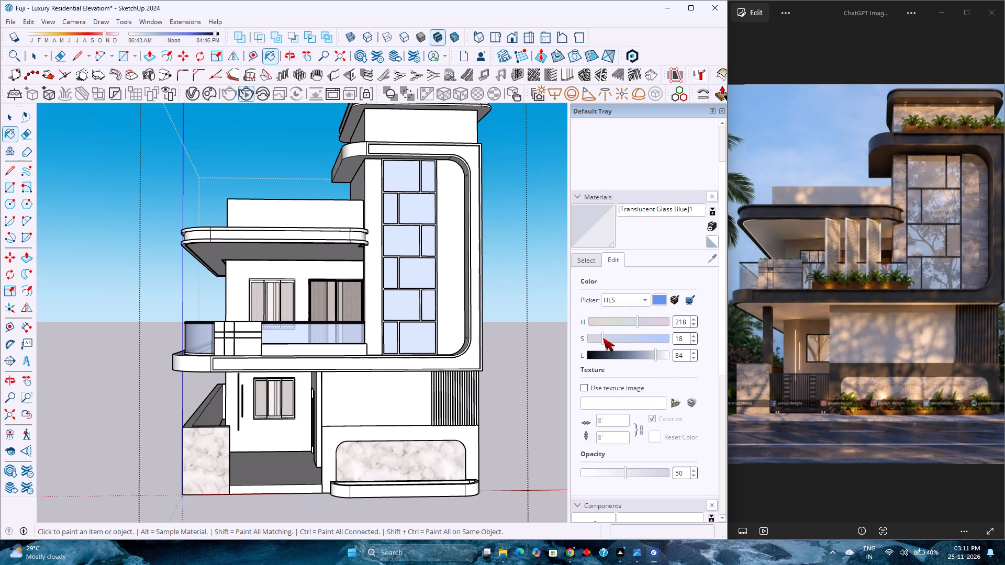
pyautogui.moveTo(603, 338); pyautogui.dragTo(602, 339)
pyautogui.press('space')
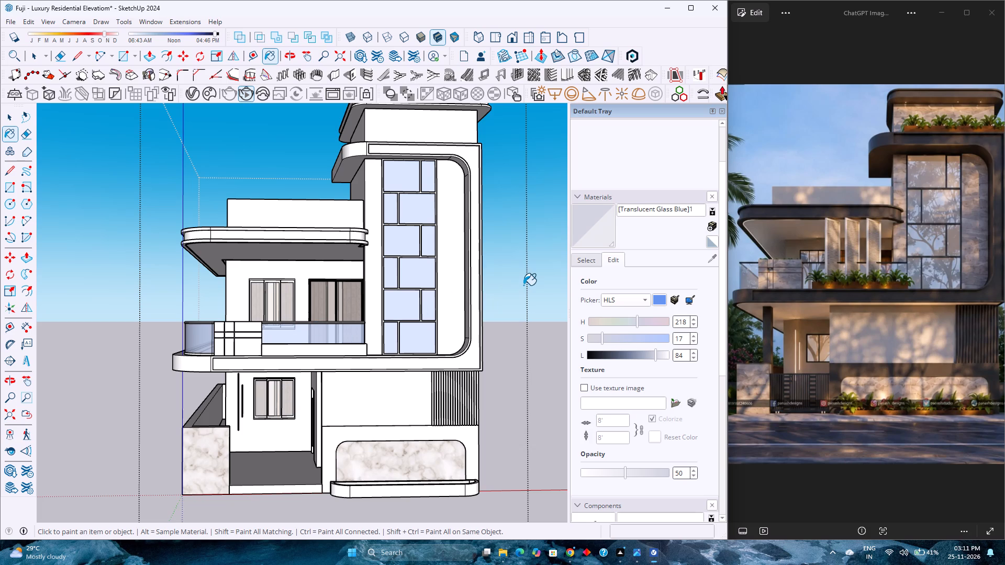
pyautogui.click(526, 284)
pyautogui.press('space')
# Review the house from a raised angle and return to a front view of the entire model.
pyautogui.scroll(-4, 444, 313)
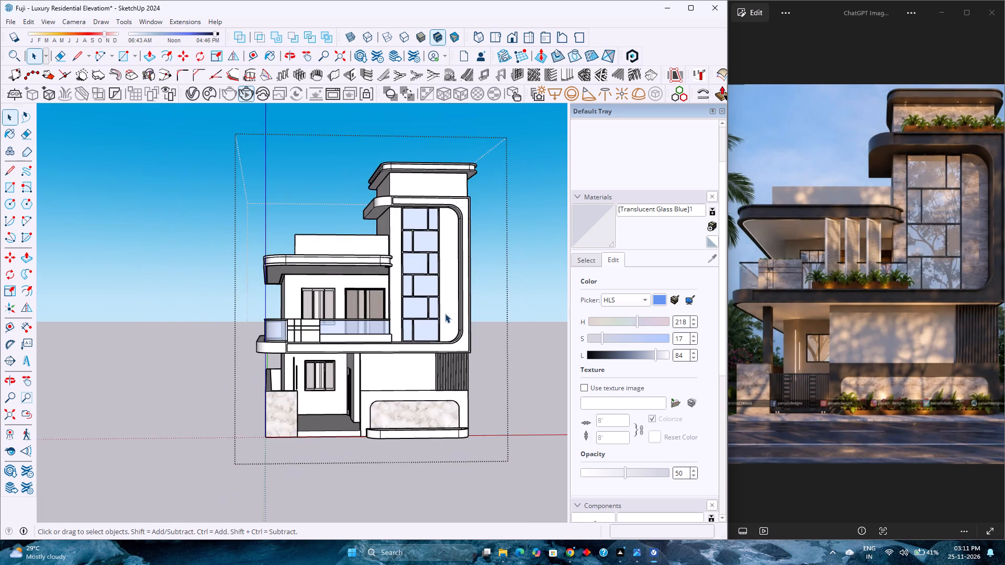
pyautogui.moveTo(485, 325); pyautogui.dragTo(451, 364, button='middle')
pyautogui.middleClick(451, 364)
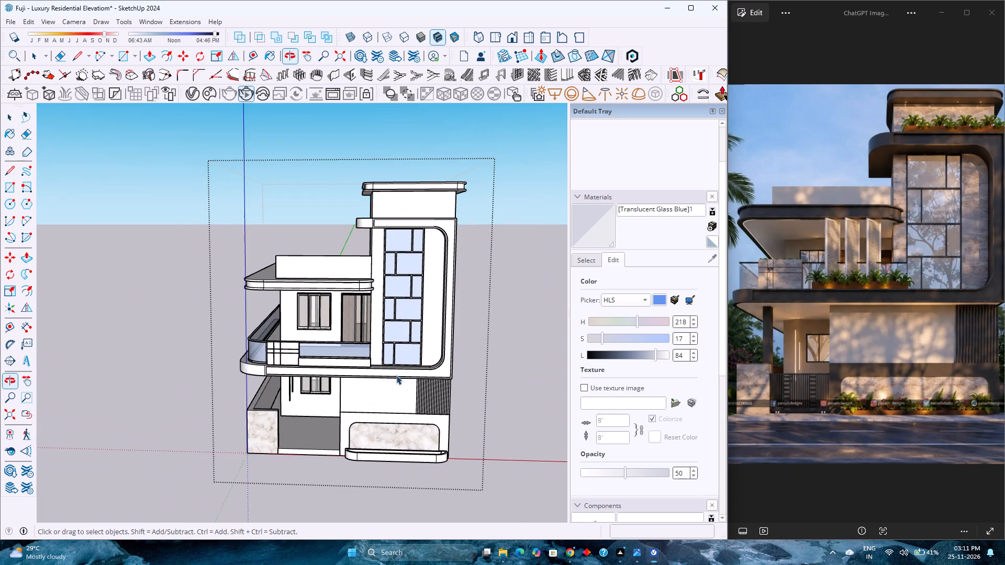
pyautogui.scroll(4, 377, 375)
pyautogui.click(119, 358)
pyautogui.scroll(-8, 218, 344)
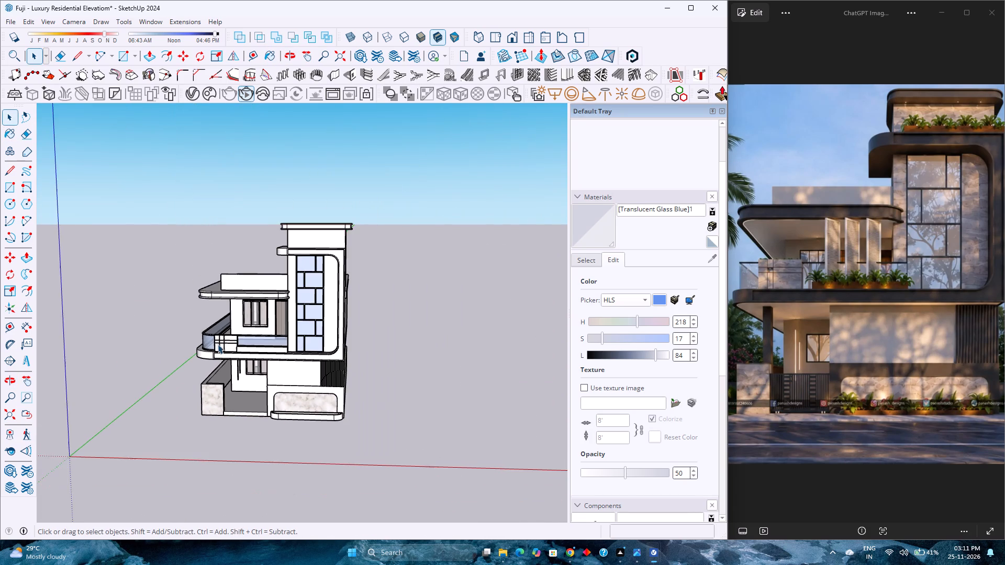
pyautogui.scroll(-1, 219, 344)
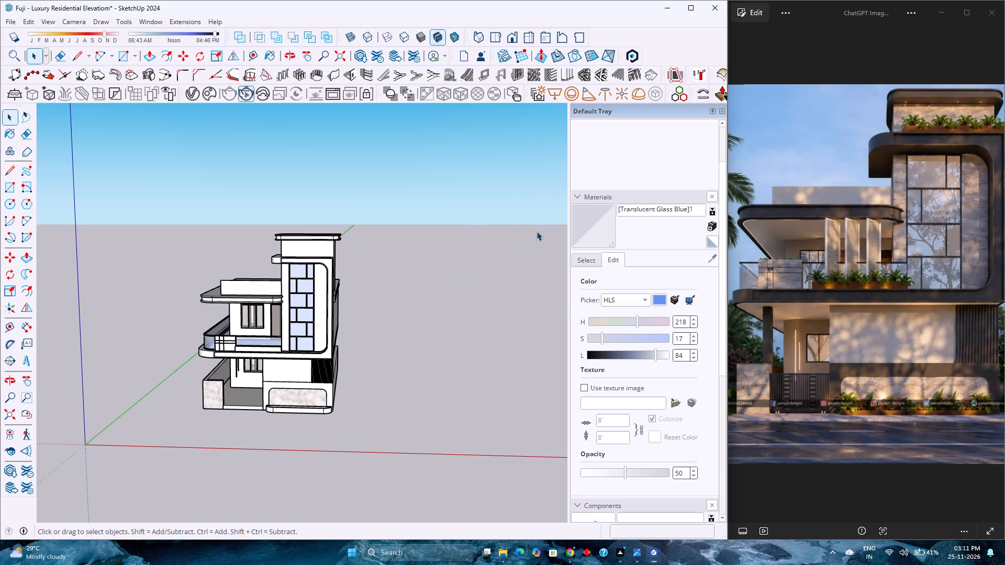
pyautogui.click(507, 39)
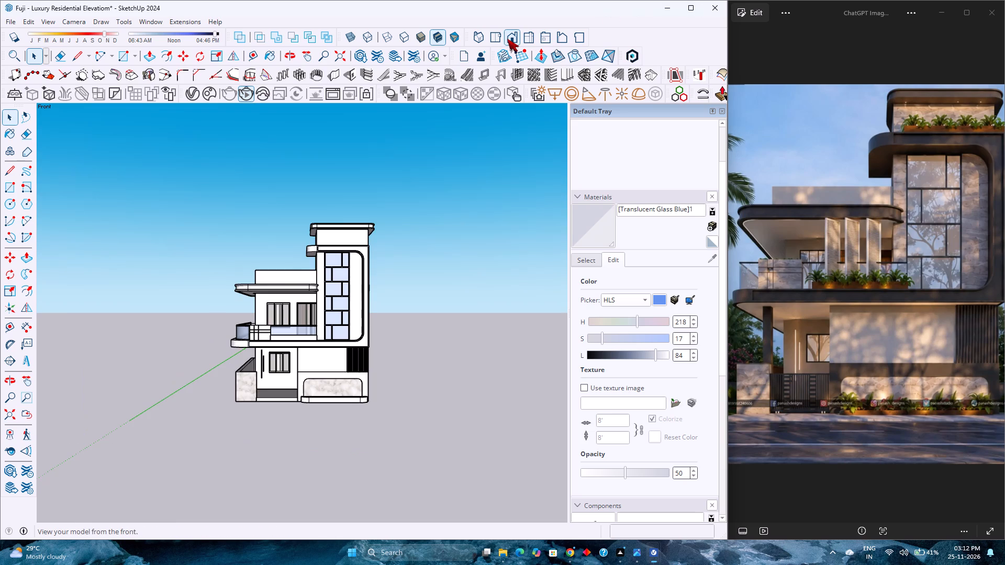
pyautogui.click(12, 415)
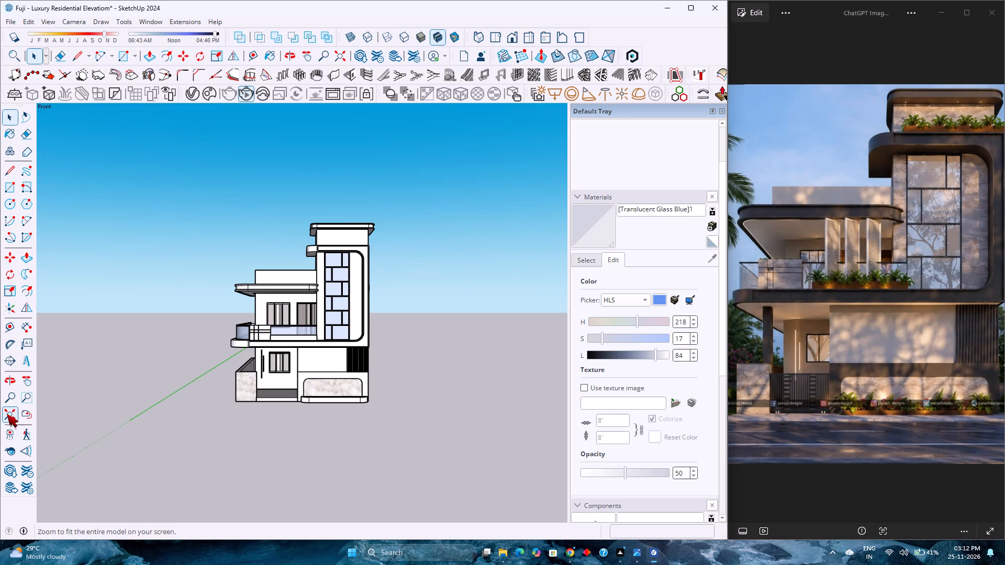
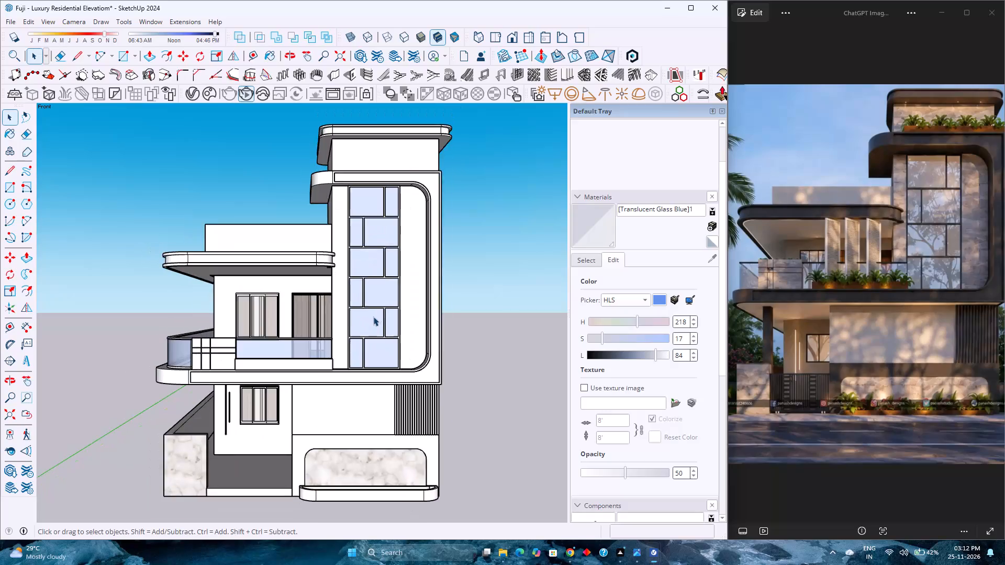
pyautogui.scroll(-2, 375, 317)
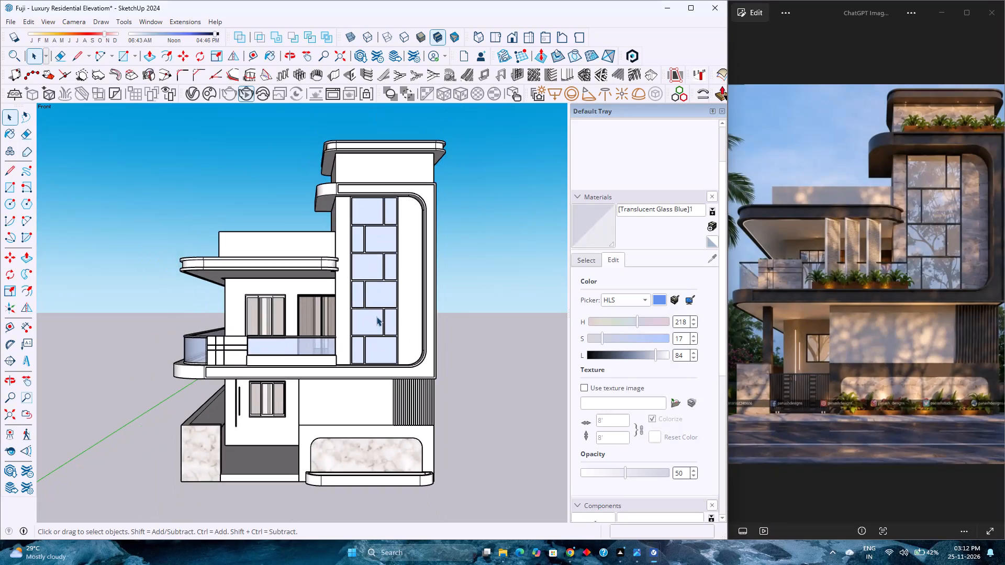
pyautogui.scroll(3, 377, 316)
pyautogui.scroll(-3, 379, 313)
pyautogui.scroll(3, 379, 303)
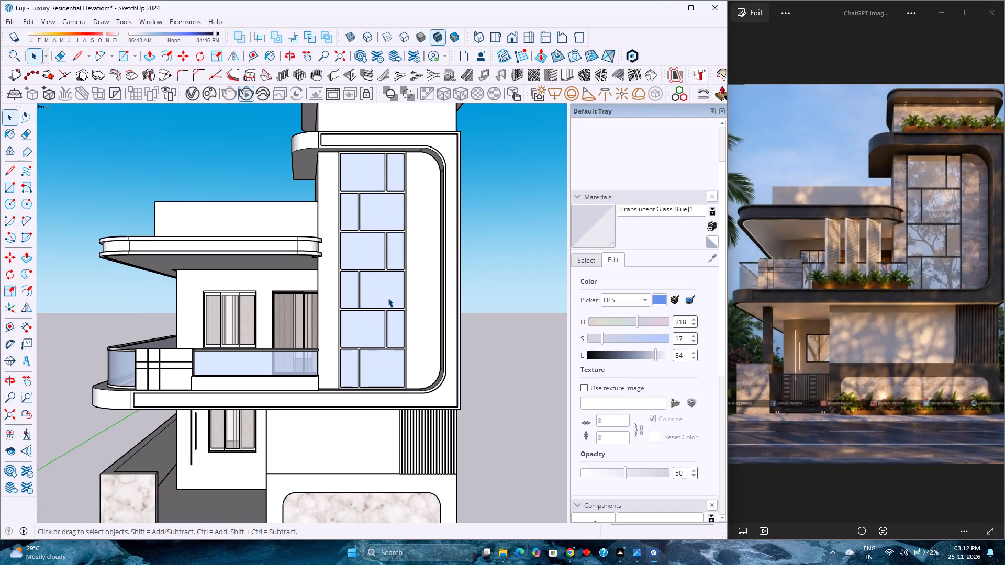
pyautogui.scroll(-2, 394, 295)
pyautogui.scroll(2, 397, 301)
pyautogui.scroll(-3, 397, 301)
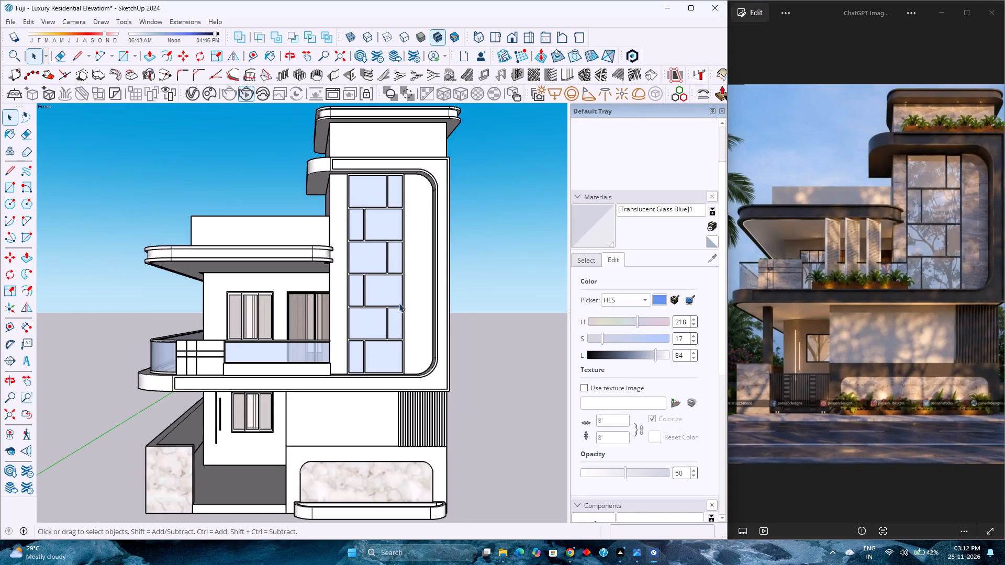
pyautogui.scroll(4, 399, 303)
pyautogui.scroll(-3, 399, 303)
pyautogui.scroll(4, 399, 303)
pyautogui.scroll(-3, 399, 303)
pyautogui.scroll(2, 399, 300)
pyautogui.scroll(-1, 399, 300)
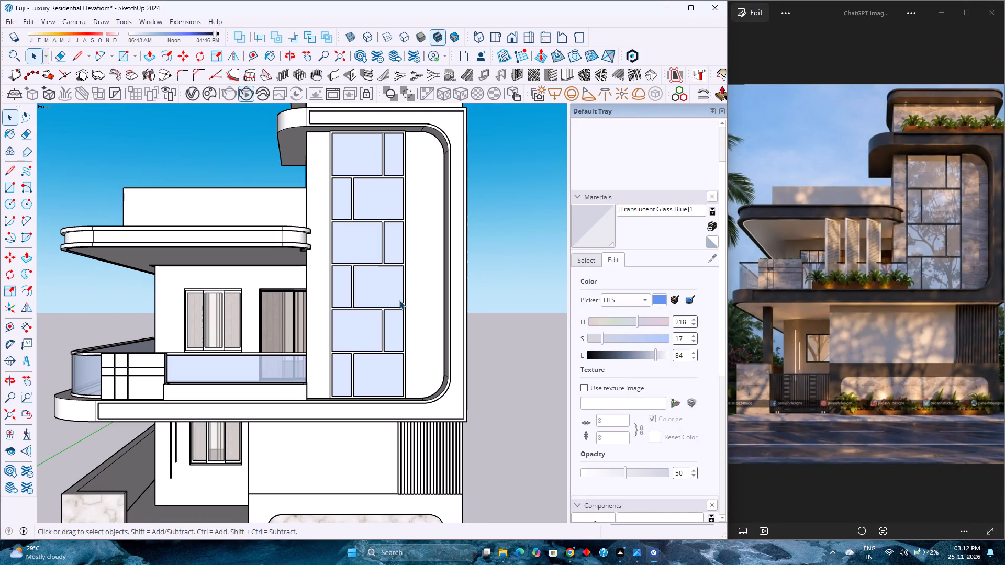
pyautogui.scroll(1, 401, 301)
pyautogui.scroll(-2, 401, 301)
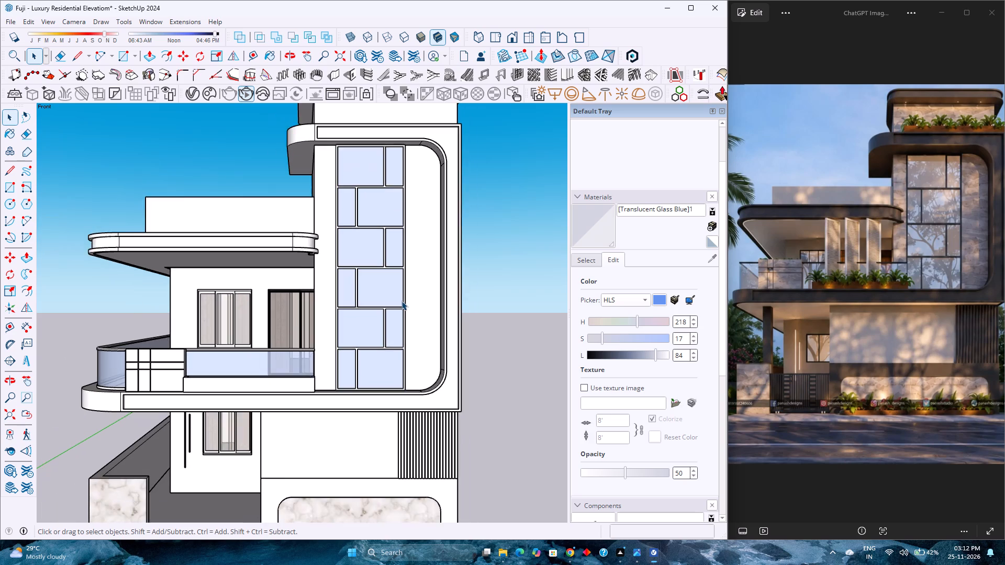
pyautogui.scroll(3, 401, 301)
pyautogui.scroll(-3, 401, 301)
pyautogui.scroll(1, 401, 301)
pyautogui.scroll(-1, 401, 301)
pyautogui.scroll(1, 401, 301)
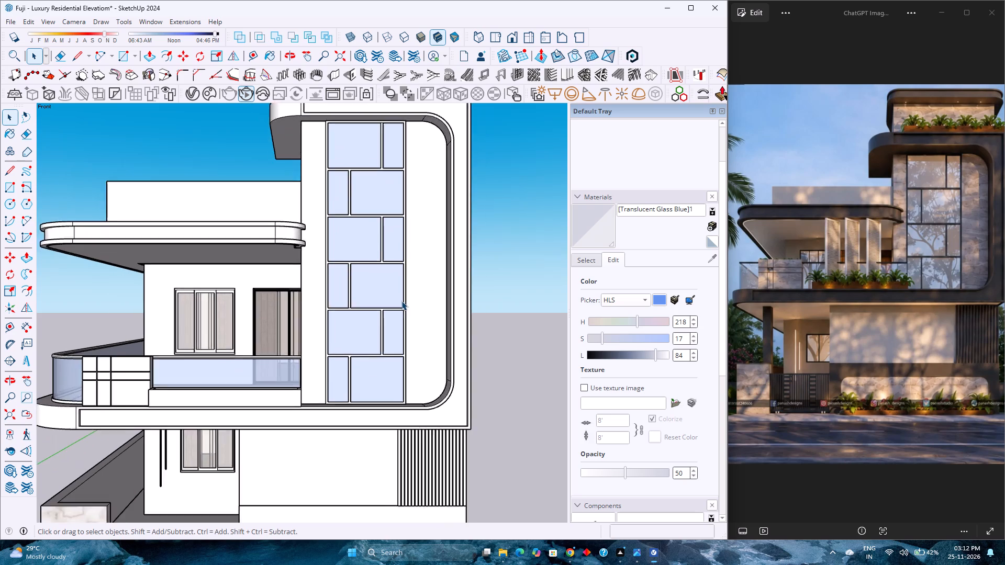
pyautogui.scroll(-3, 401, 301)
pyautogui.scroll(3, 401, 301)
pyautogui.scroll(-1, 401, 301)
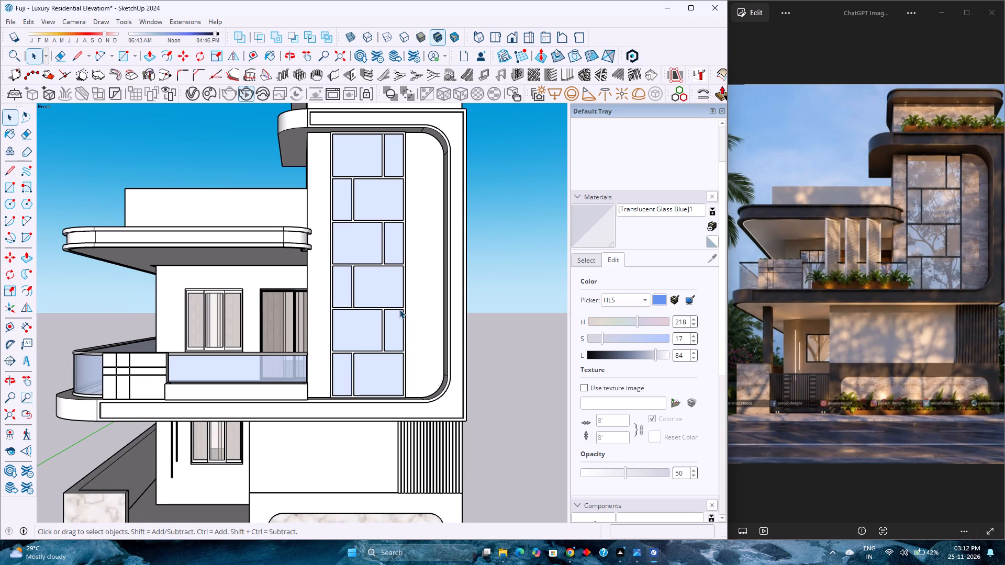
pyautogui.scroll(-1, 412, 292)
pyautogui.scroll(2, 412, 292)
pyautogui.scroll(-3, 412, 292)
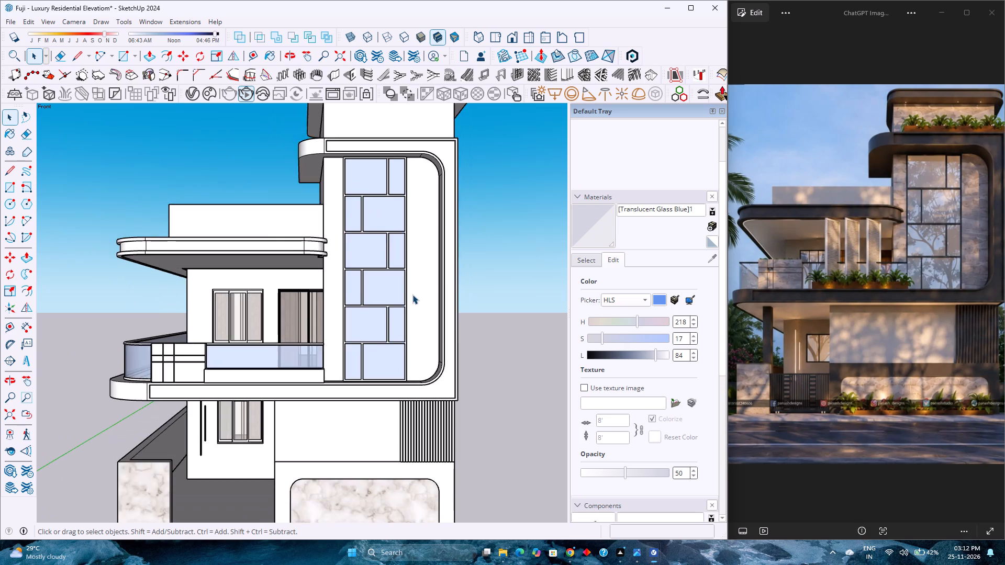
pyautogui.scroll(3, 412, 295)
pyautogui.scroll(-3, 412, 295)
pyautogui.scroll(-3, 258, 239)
# Open the first-floor balcony group for editing and select the glass railing nested inside it.
pyautogui.moveTo(268, 296); pyautogui.dragTo(564, 336, button='middle')
pyautogui.middleClick(564, 336)
pyautogui.moveTo(549, 341); pyautogui.dragTo(543, 343, button='middle')
pyautogui.moveTo(522, 348); pyautogui.dragTo(234, 350, button='middle')
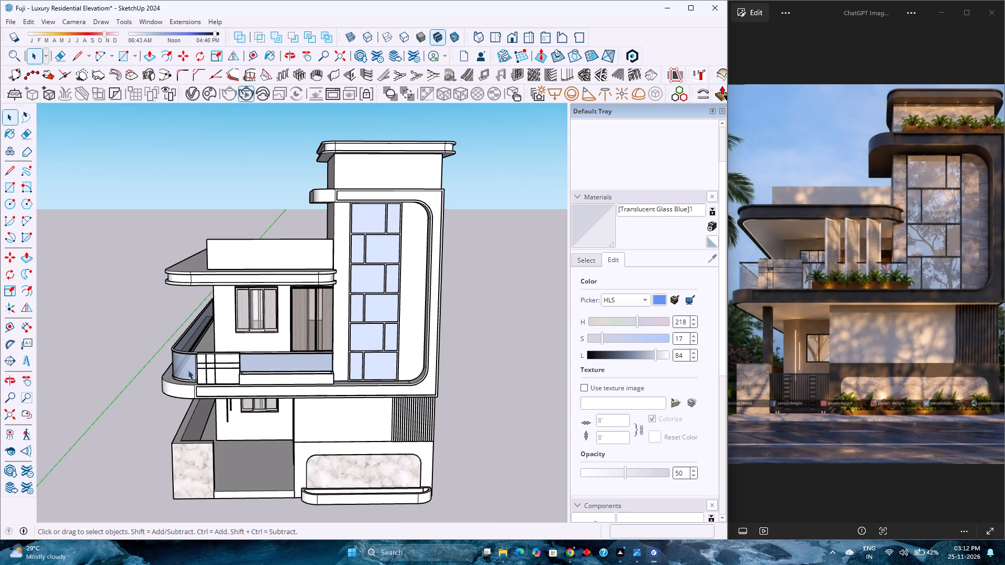
pyautogui.scroll(6, 169, 383)
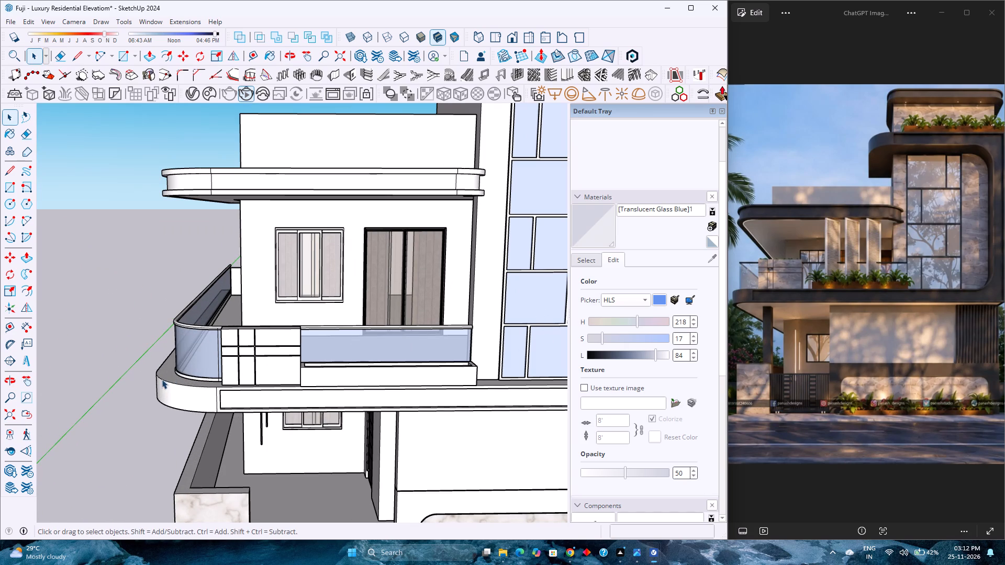
pyautogui.click(365, 330)
pyautogui.click(365, 330)
pyautogui.click(365, 330)
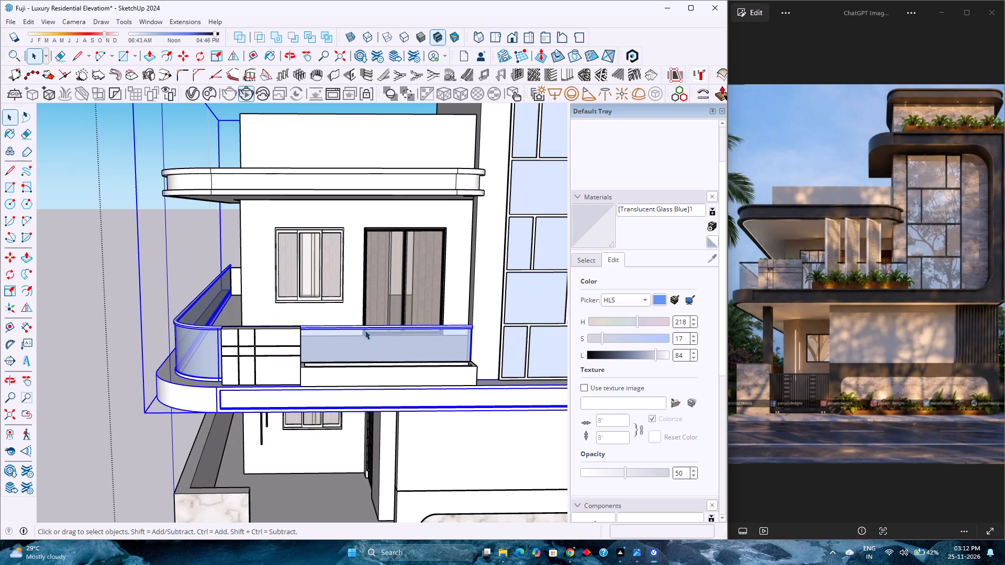
pyautogui.click(365, 330)
pyautogui.click(365, 330)
pyautogui.click(365, 330)
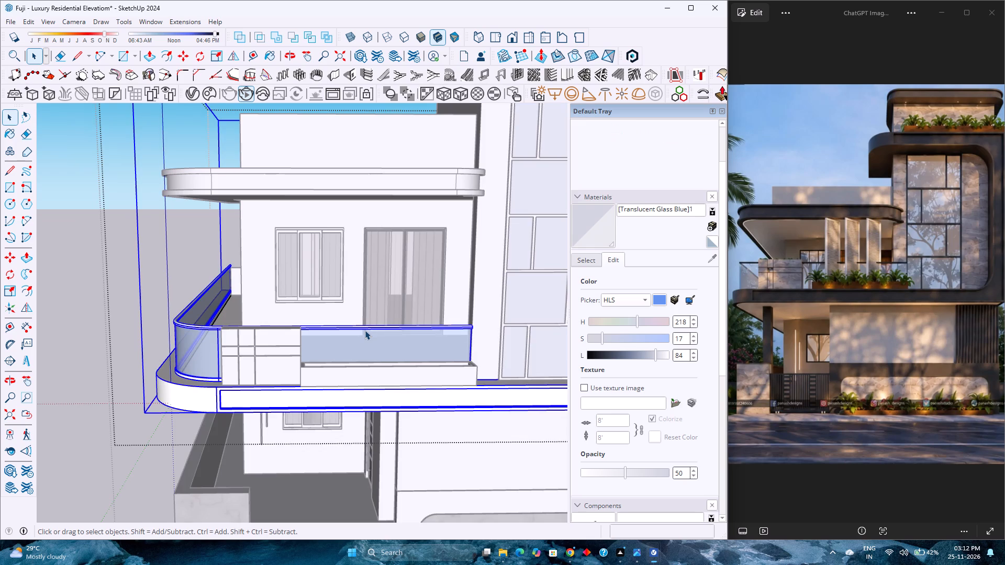
pyautogui.tripleClick(365, 330)
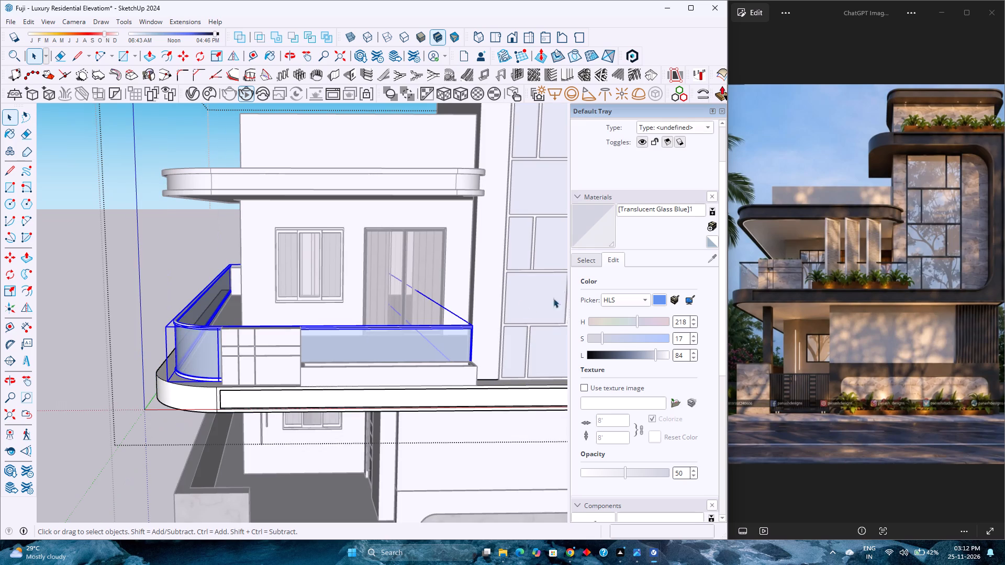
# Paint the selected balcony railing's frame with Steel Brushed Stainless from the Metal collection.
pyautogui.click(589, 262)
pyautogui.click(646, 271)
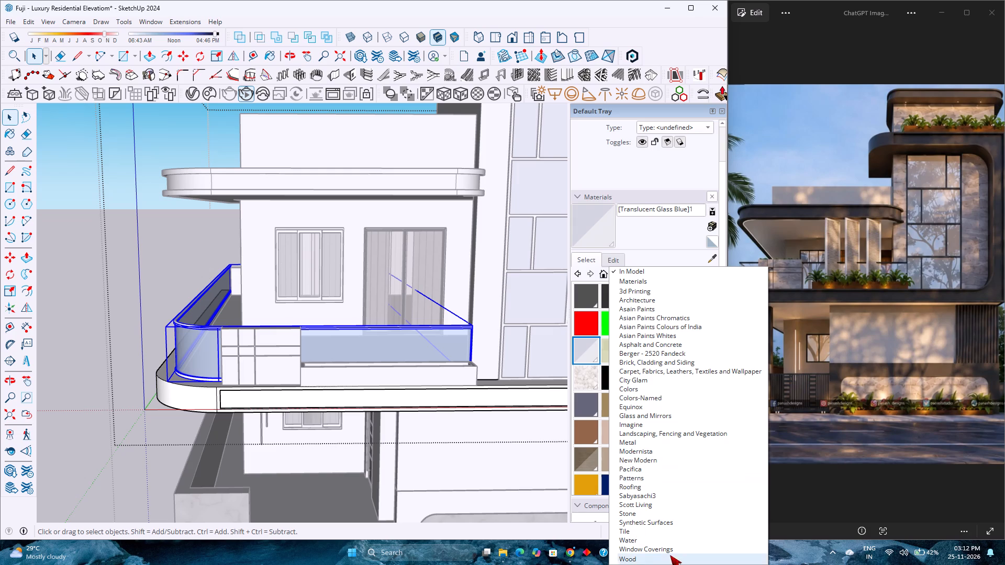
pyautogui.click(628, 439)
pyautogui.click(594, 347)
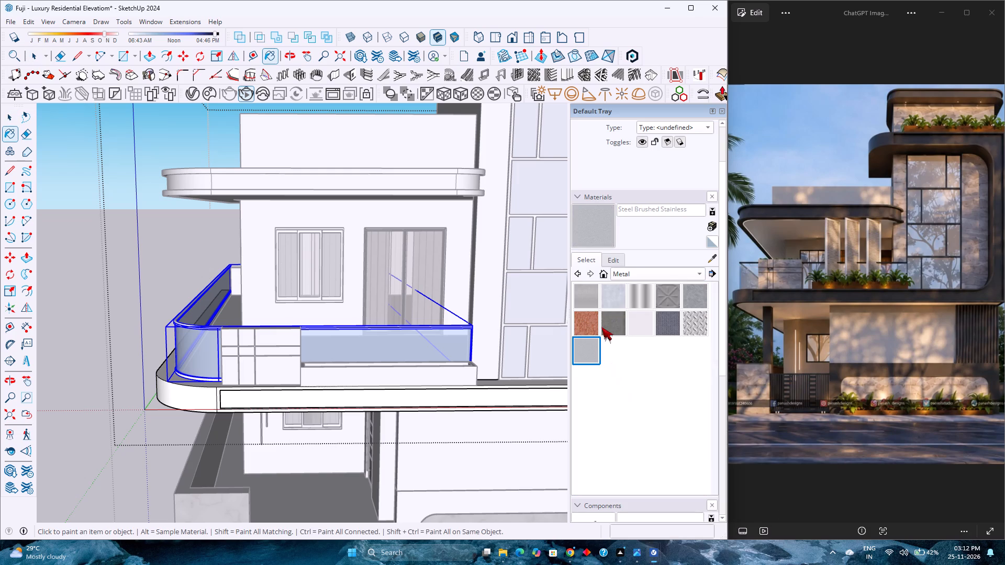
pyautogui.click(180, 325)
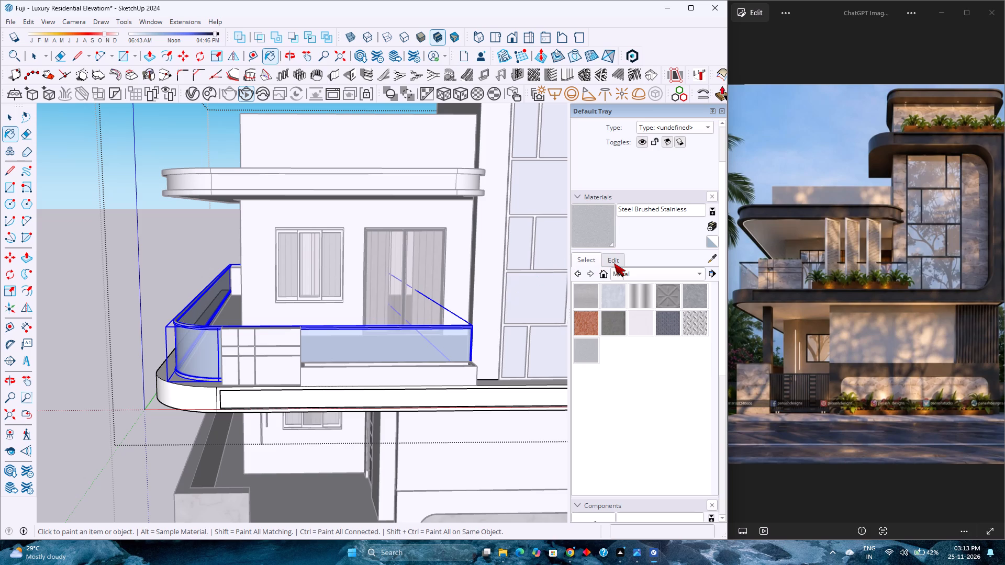
# Paint the balcony railing's frame with Metal Seamed, darken that material to a lightness of 6, and leave the railing deselected.
pyautogui.click(615, 328)
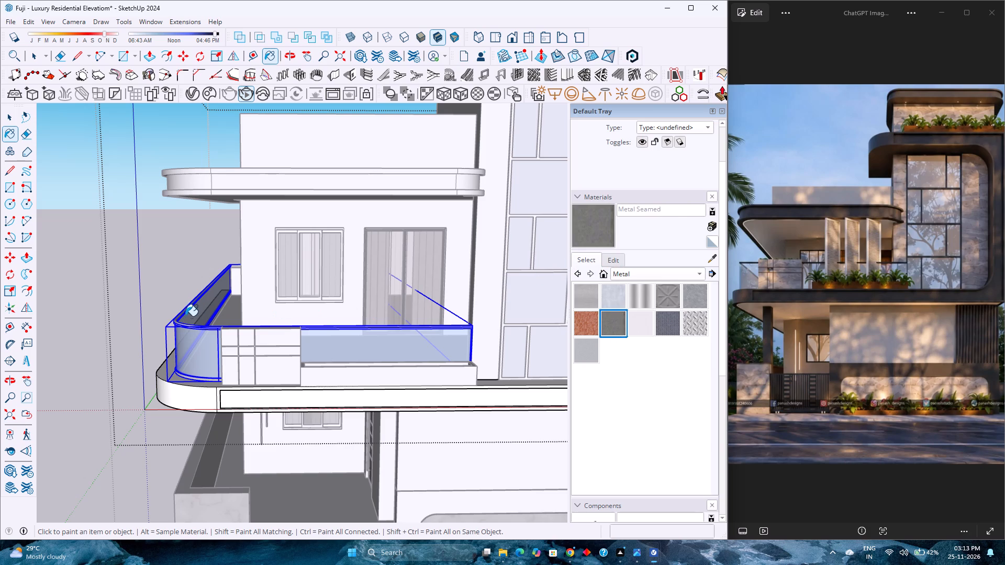
pyautogui.click(192, 328)
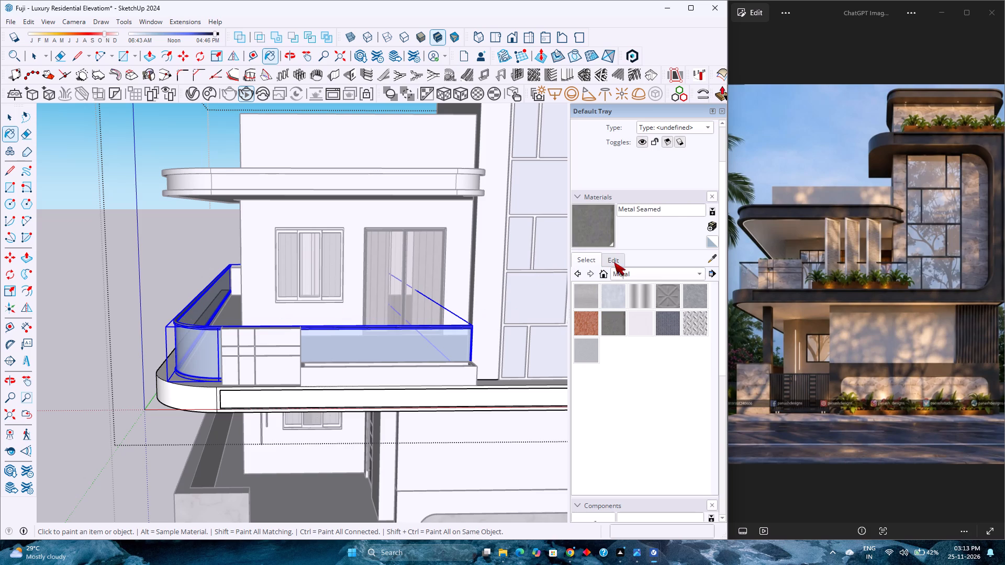
pyautogui.click(614, 262)
pyautogui.moveTo(621, 355); pyautogui.dragTo(584, 363)
pyautogui.click(593, 354)
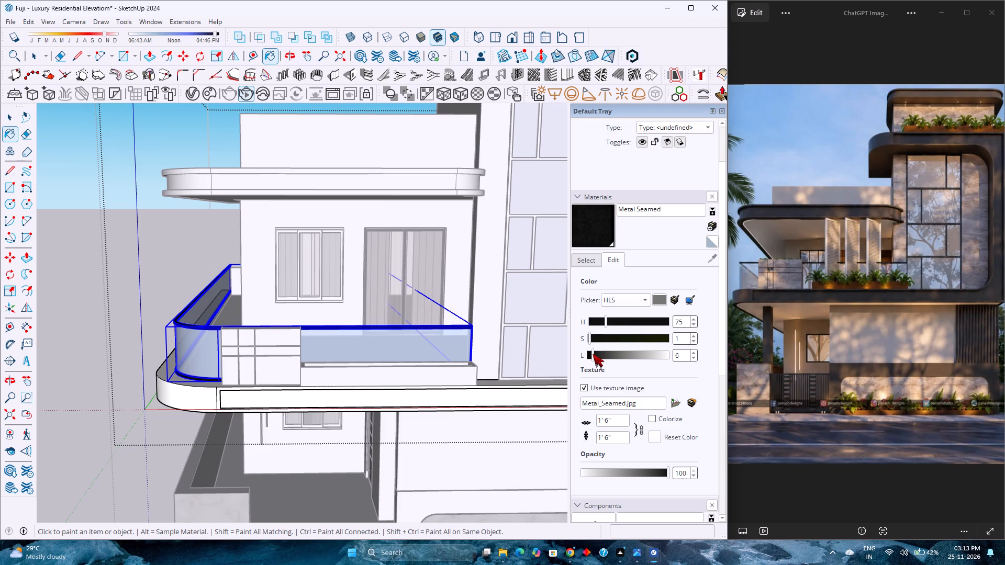
pyautogui.click(205, 329)
pyautogui.press('space')
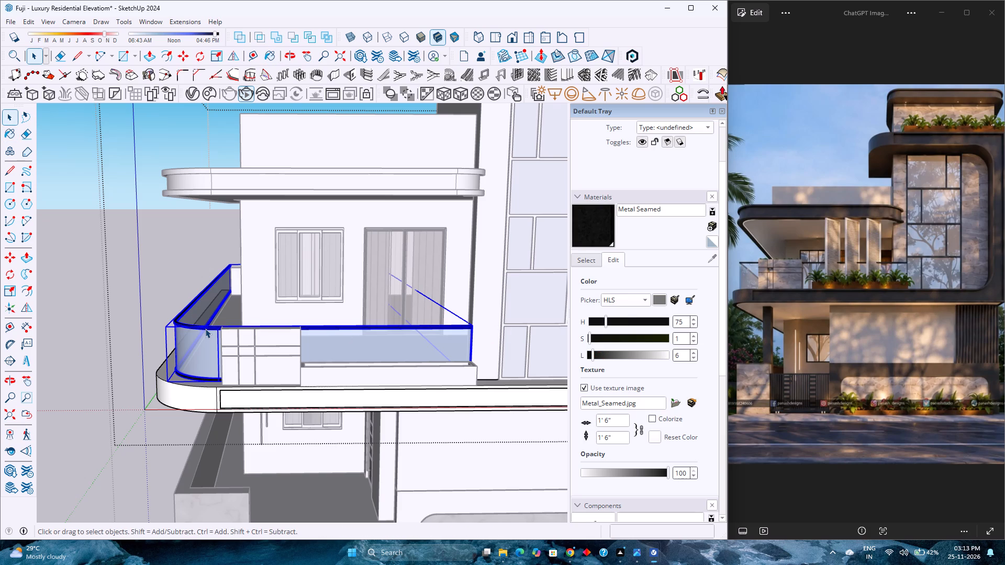
pyautogui.click(95, 345)
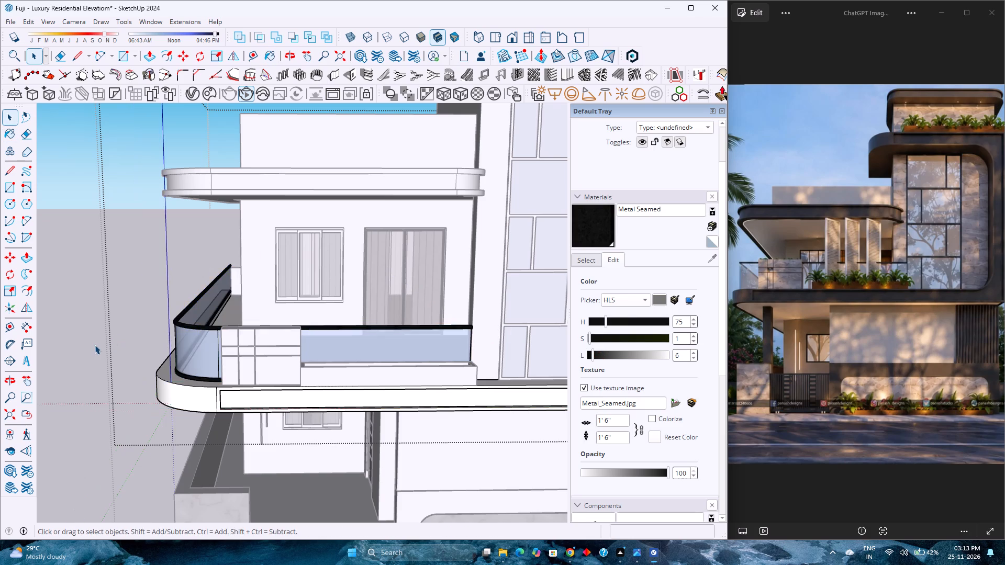
pyautogui.scroll(-3, 95, 345)
pyautogui.moveTo(125, 354); pyautogui.dragTo(161, 309, button='middle')
pyautogui.middleClick(160, 310)
pyautogui.middleClick(159, 311)
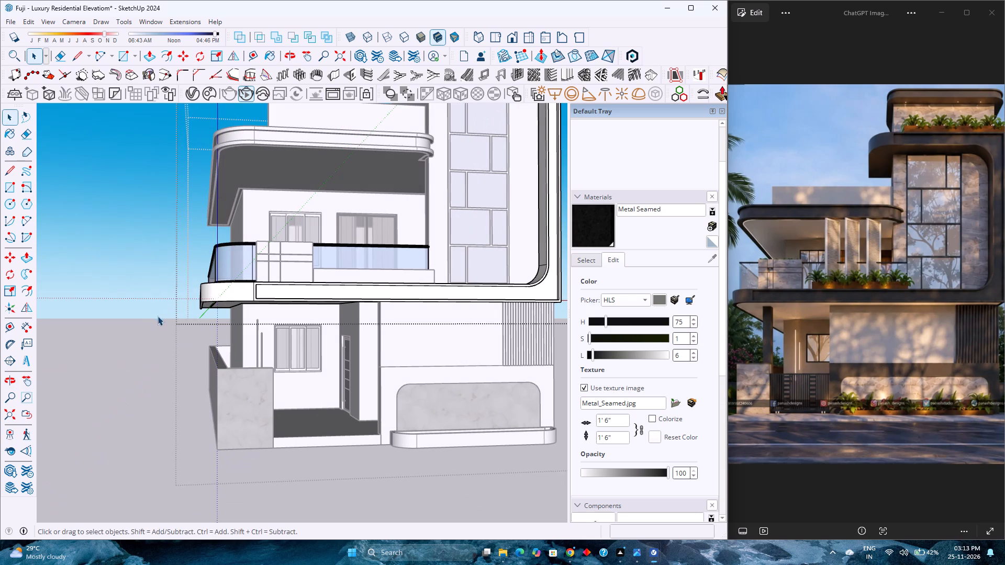
pyautogui.click(149, 398)
# Select all faces of the grooved panel block in the balcony railing and make them a group.
pyautogui.scroll(4, 298, 255)
pyautogui.doubleClick(294, 287)
pyautogui.scroll(3, 292, 287)
pyautogui.scroll(-2, 292, 287)
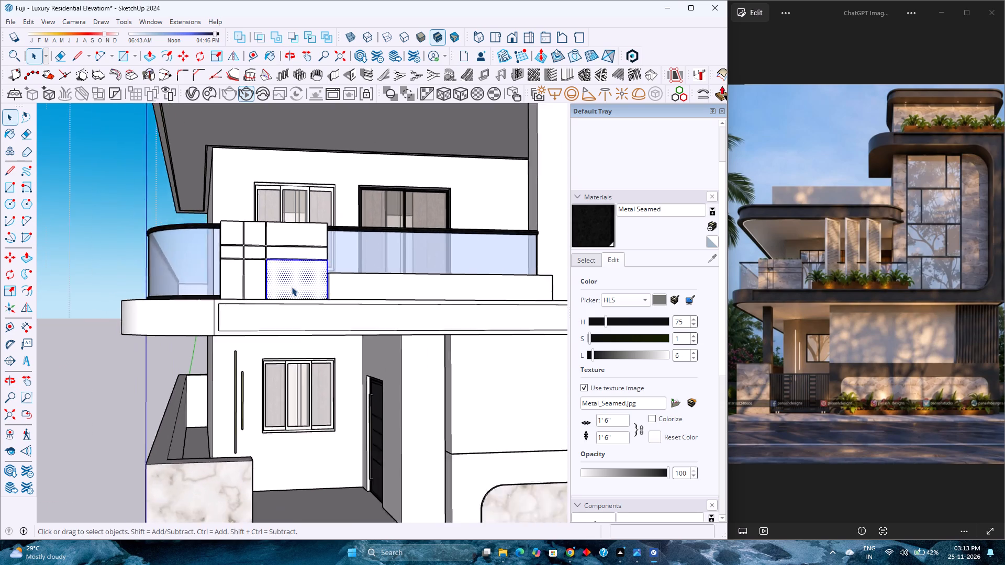
pyautogui.scroll(-2, 292, 287)
pyautogui.tripleClick(293, 287)
pyautogui.click(293, 287)
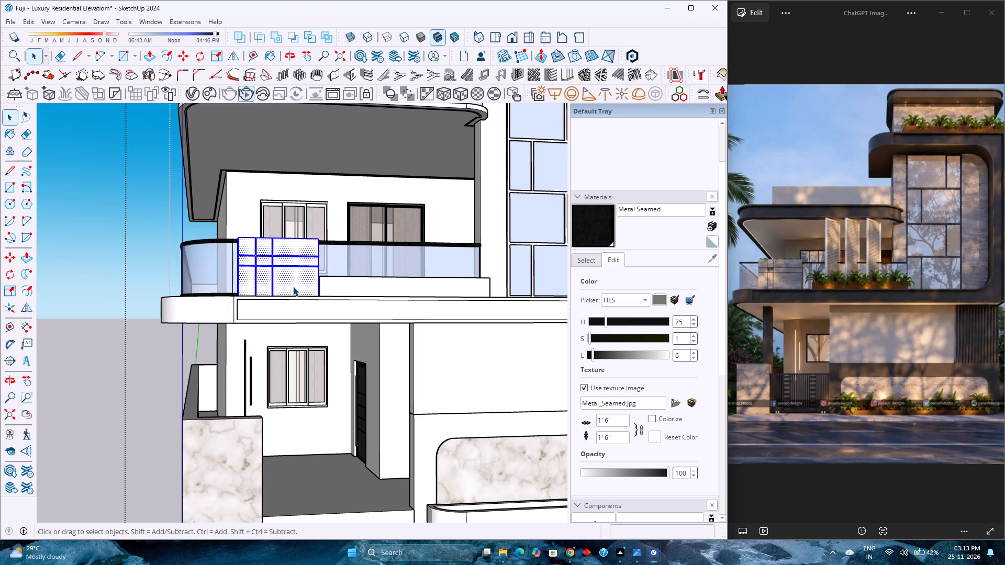
pyautogui.scroll(2, 293, 287)
pyautogui.rightClick(293, 287)
pyautogui.click(360, 102)
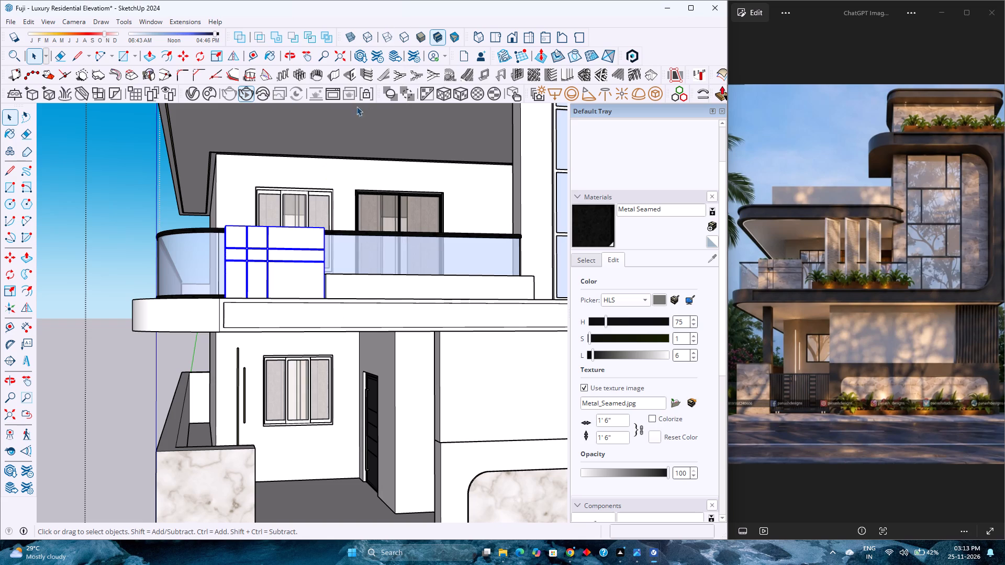
# Paint the grooved balcony panel with the in-model Carrera Marble material and deselect it.
pyautogui.click(600, 263)
pyautogui.click(622, 276)
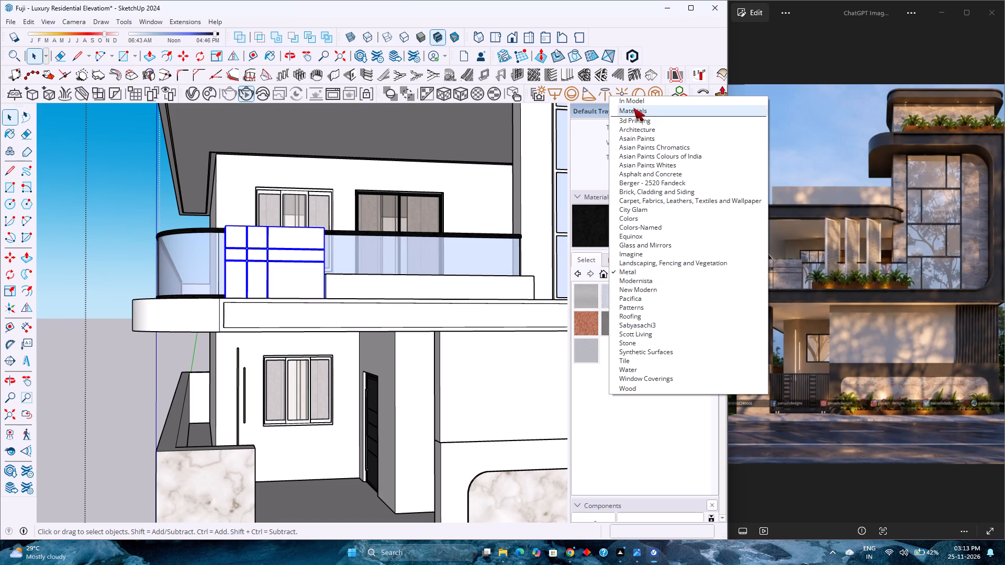
pyautogui.click(635, 101)
pyautogui.click(590, 383)
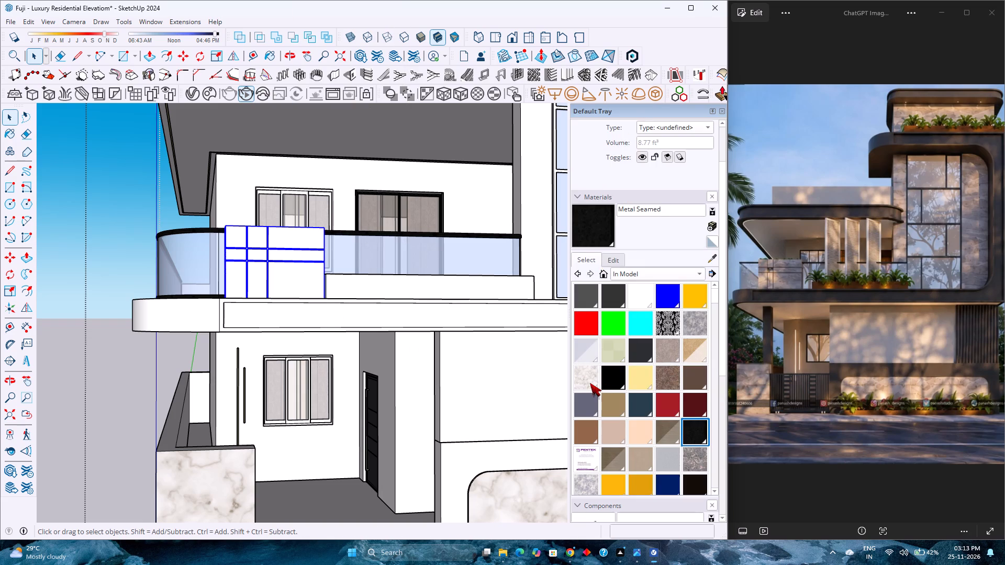
pyautogui.click(289, 285)
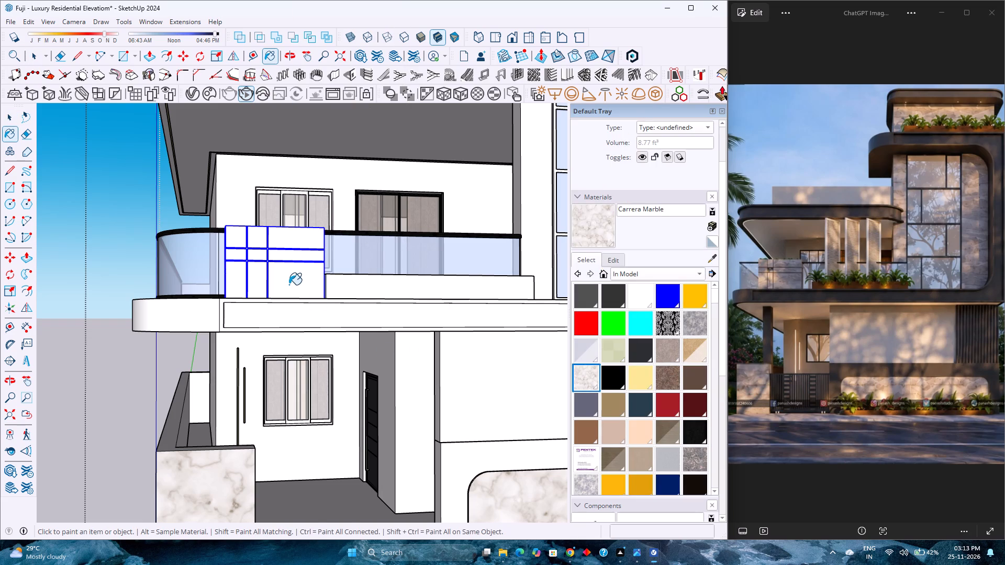
pyautogui.scroll(3, 289, 285)
pyautogui.scroll(-8, 289, 285)
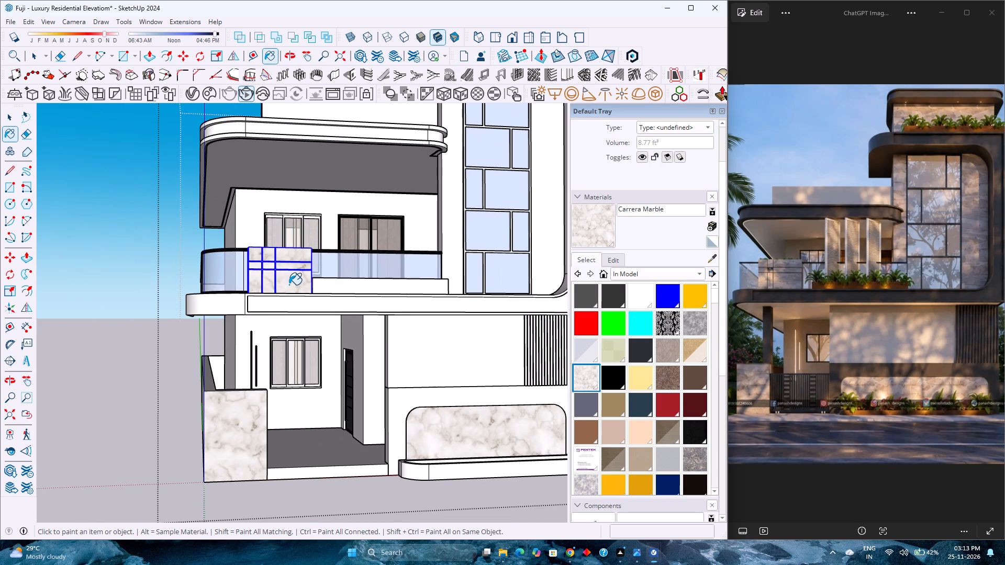
pyautogui.press('space')
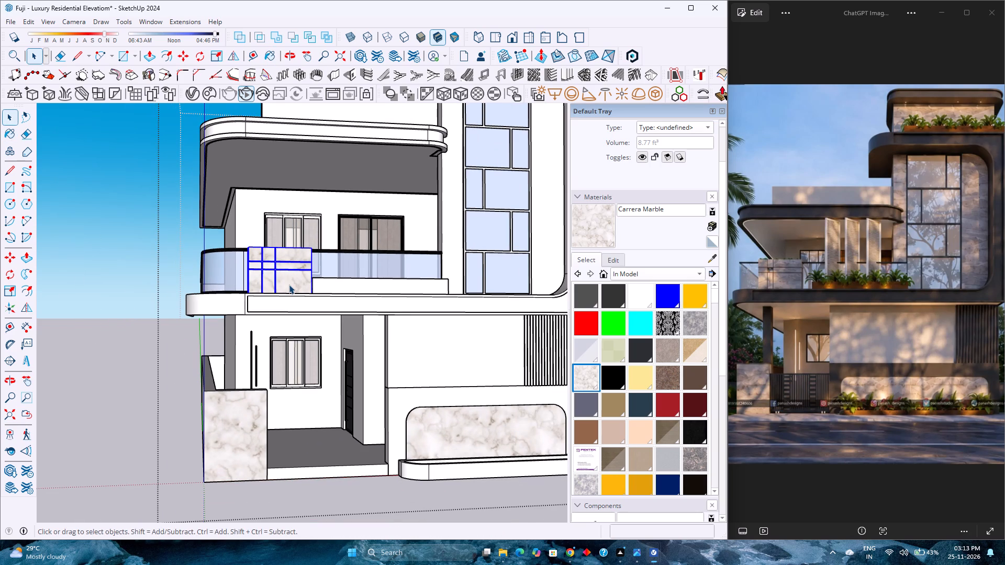
pyautogui.click(136, 290)
# Save the model.
pyautogui.scroll(-9, 139, 294)
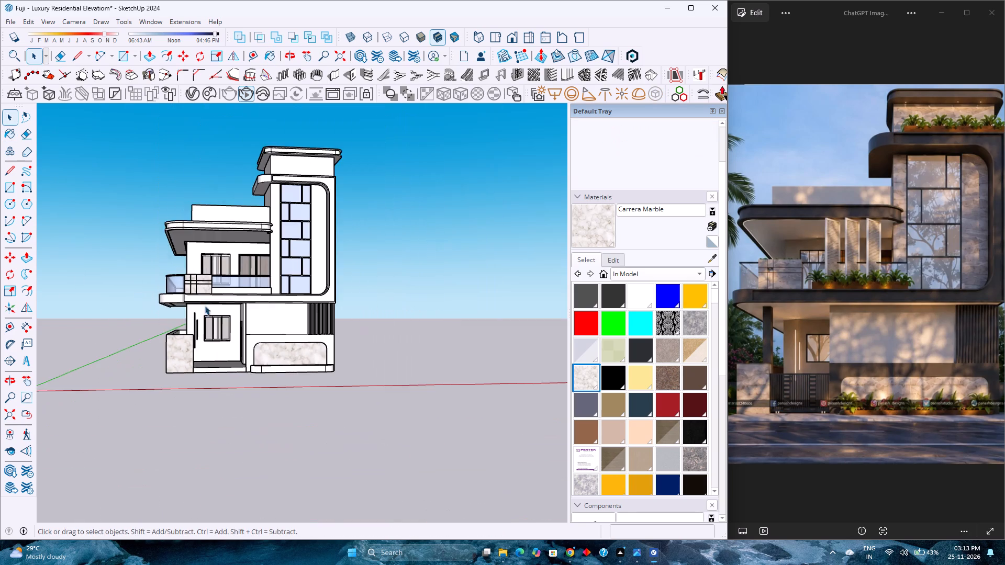
pyautogui.moveTo(205, 307); pyautogui.dragTo(172, 443, button='middle')
pyautogui.moveTo(172, 440); pyautogui.dragTo(177, 431, button='middle')
pyautogui.hotkey('ctrl', 's')
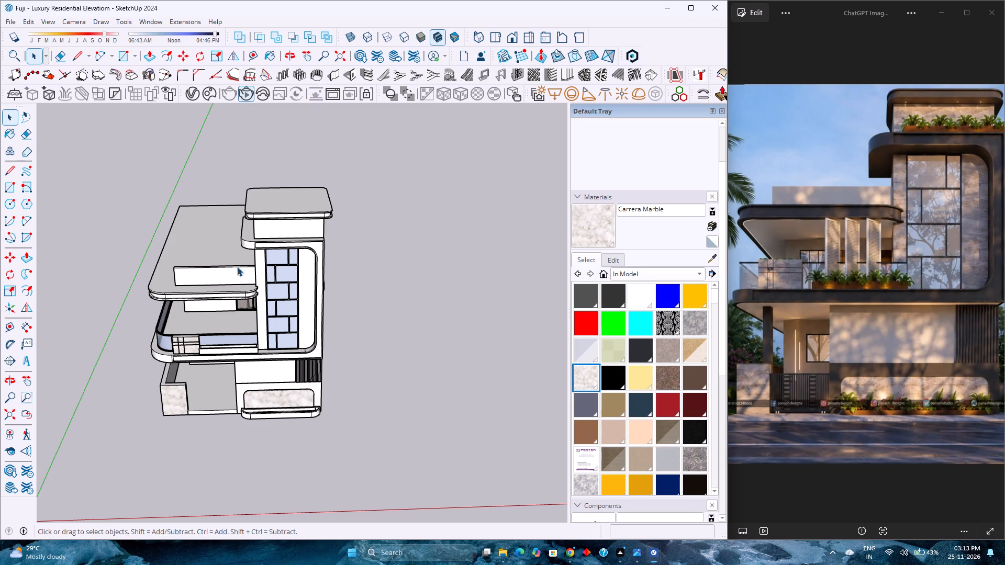
# Draw an upright 4' by 6' rectangle on the ground beside the building, parallel to its front.
pyautogui.click(119, 55)
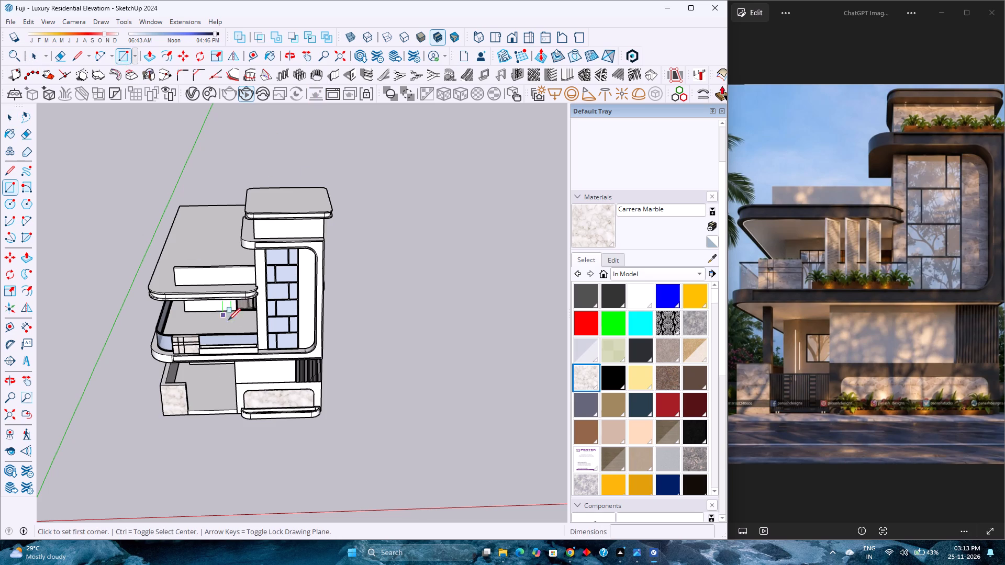
pyautogui.click(356, 424)
pyautogui.press('Up')
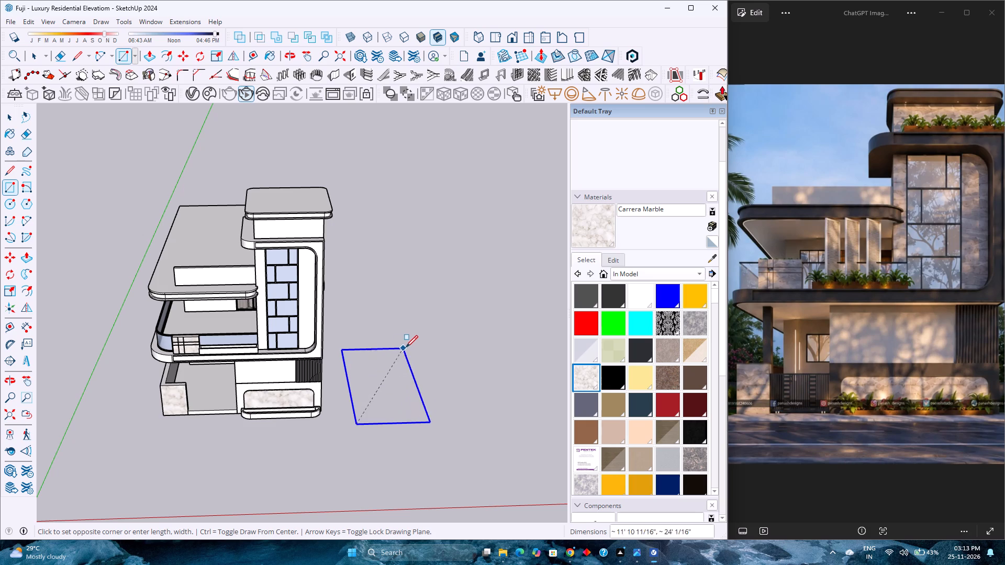
pyautogui.press('Left')
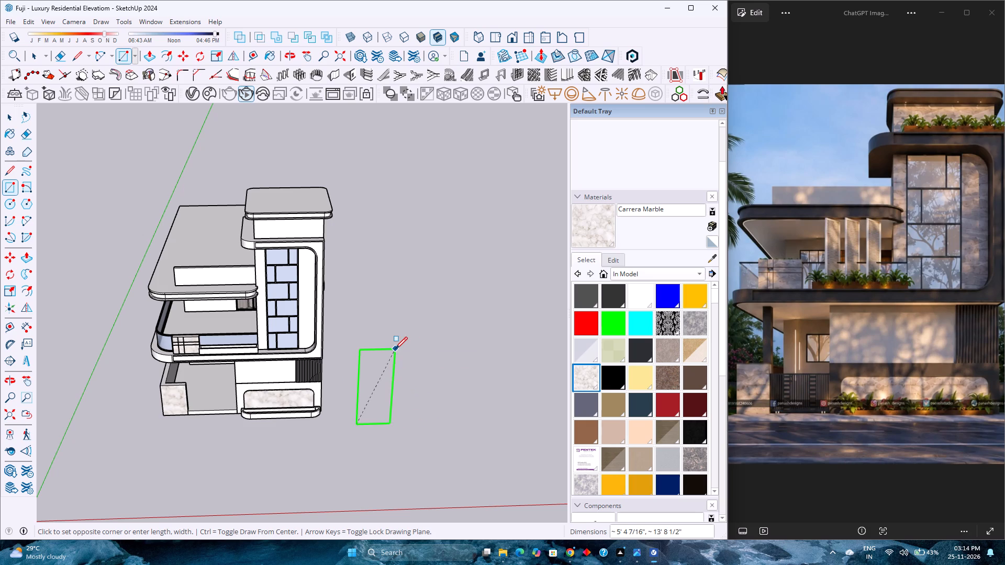
pyautogui.press('6')
pyautogui.press('BackSpace')
pyautogui.press('4')
pyautogui.write("',")
pyautogui.press('6')
pyautogui.press("'")
pyautogui.press('Return')
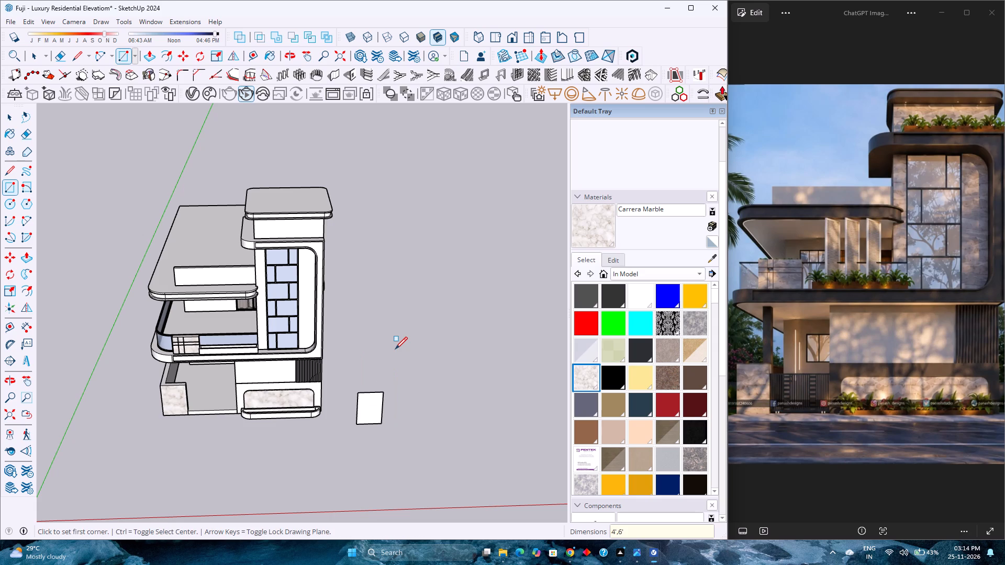
pyautogui.press('space')
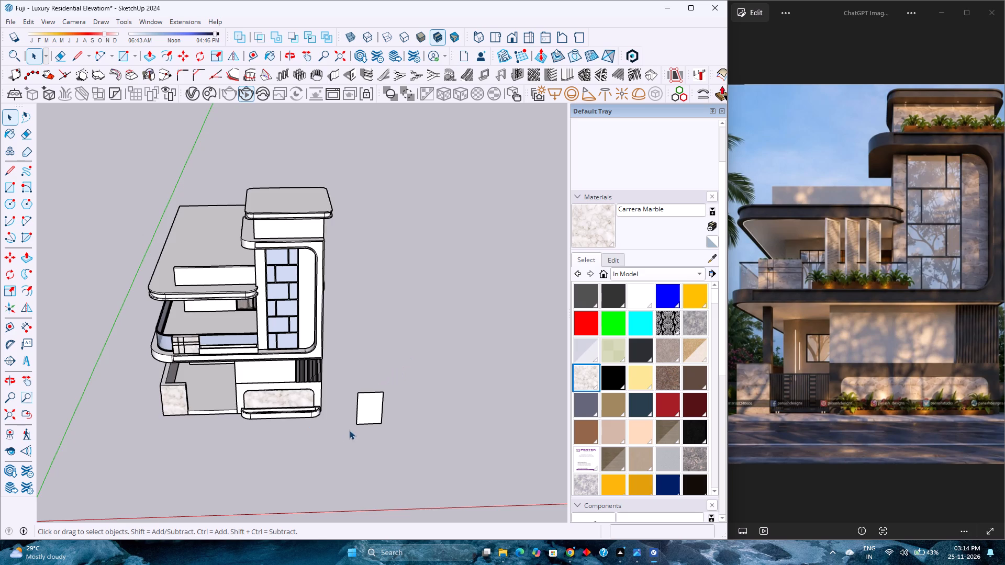
# Narrow the rectangle by moving its vertical edge farthest from the building 6" inward.
pyautogui.scroll(11, 351, 427)
pyautogui.click(428, 395)
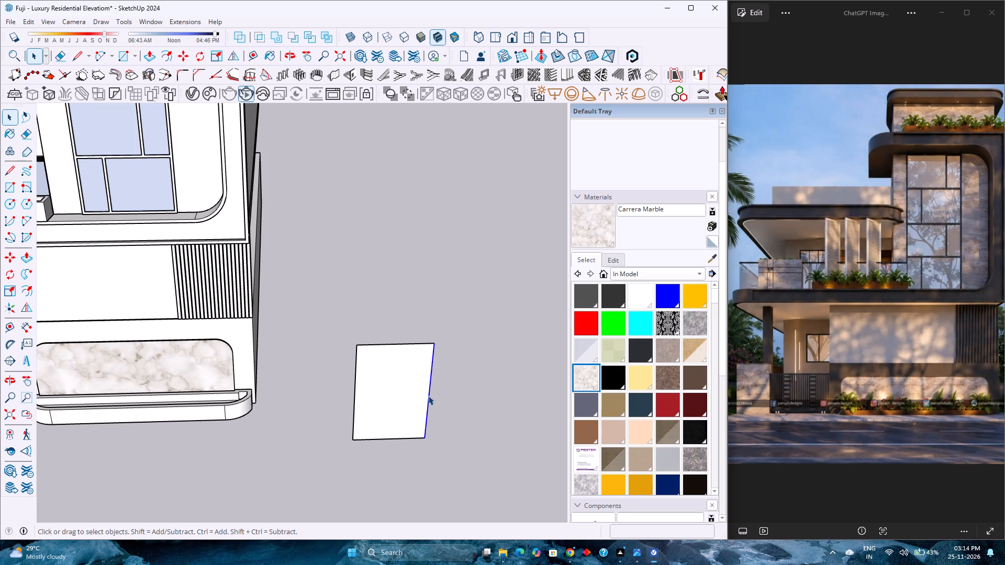
pyautogui.press('m')
pyautogui.click(432, 343)
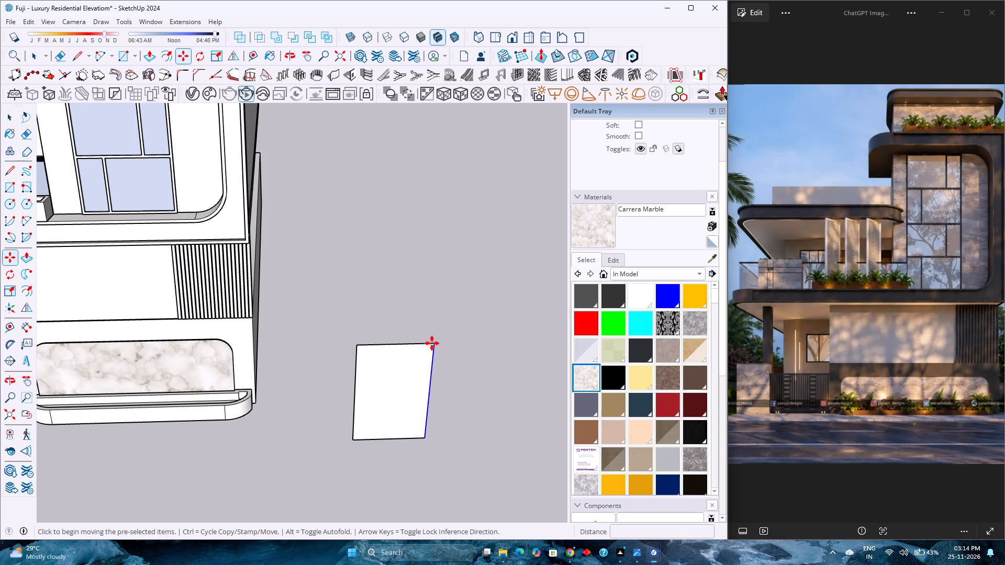
pyautogui.press('6')
pyautogui.press('Return')
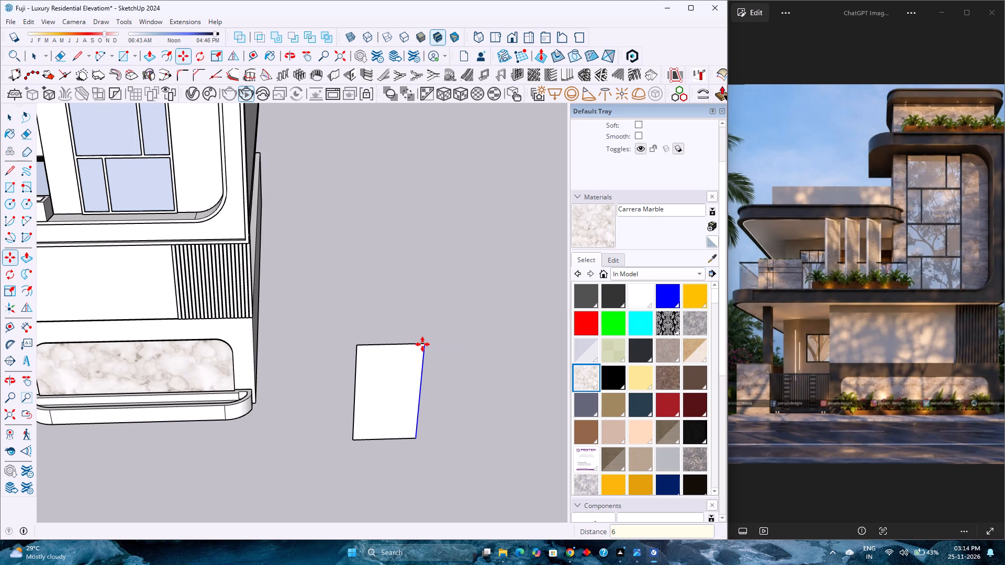
pyautogui.press('space')
# Make the rectangle's face and its edges into a group.
pyautogui.moveTo(363, 414); pyautogui.dragTo(402, 324, button='middle')
pyautogui.middleClick(402, 324)
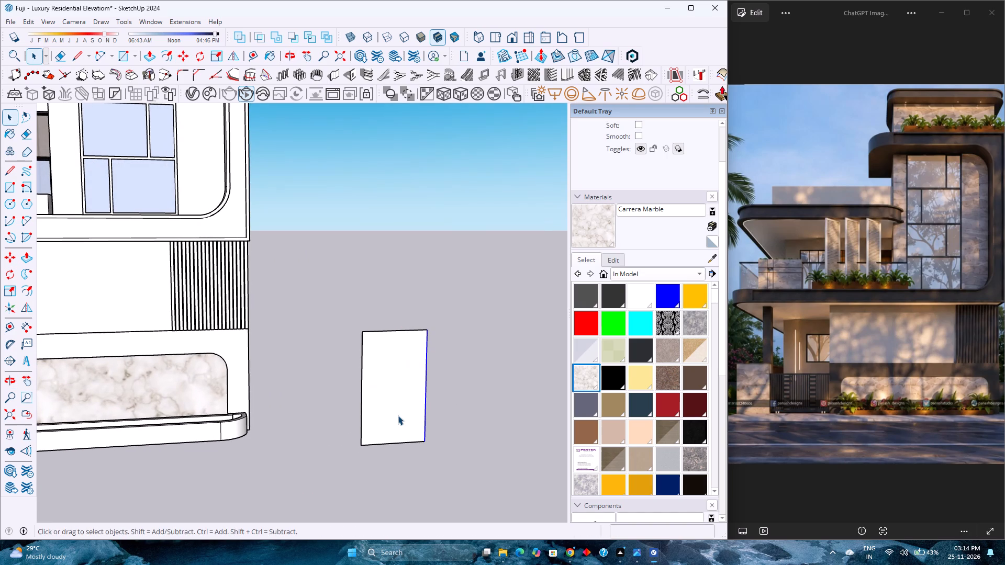
pyautogui.doubleClick(398, 415)
pyautogui.rightClick(398, 415)
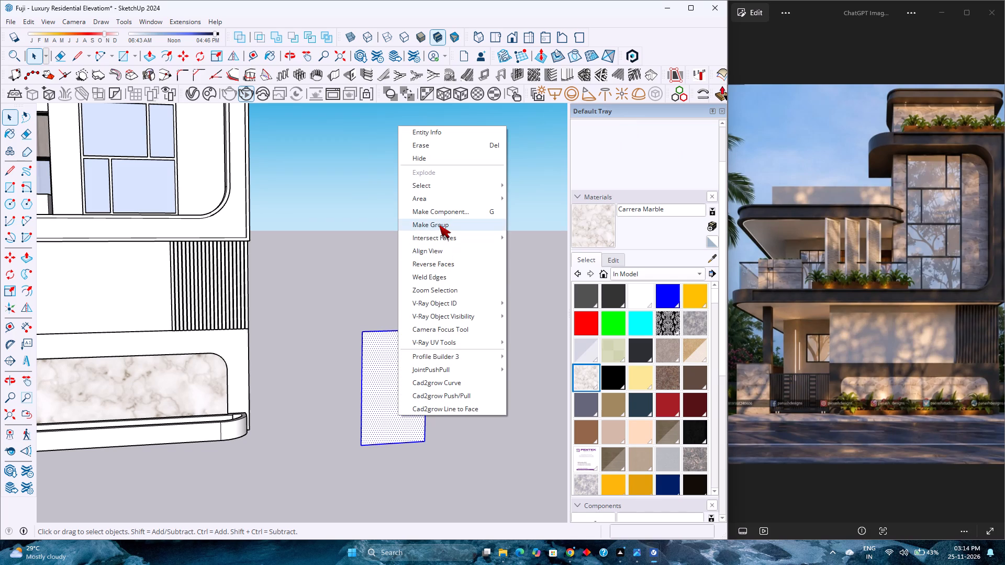
pyautogui.click(439, 225)
# Inside the group, move the rectangle's vertical edge farthest from the building another 6" inward.
pyautogui.doubleClick(399, 382)
pyautogui.scroll(1, 408, 378)
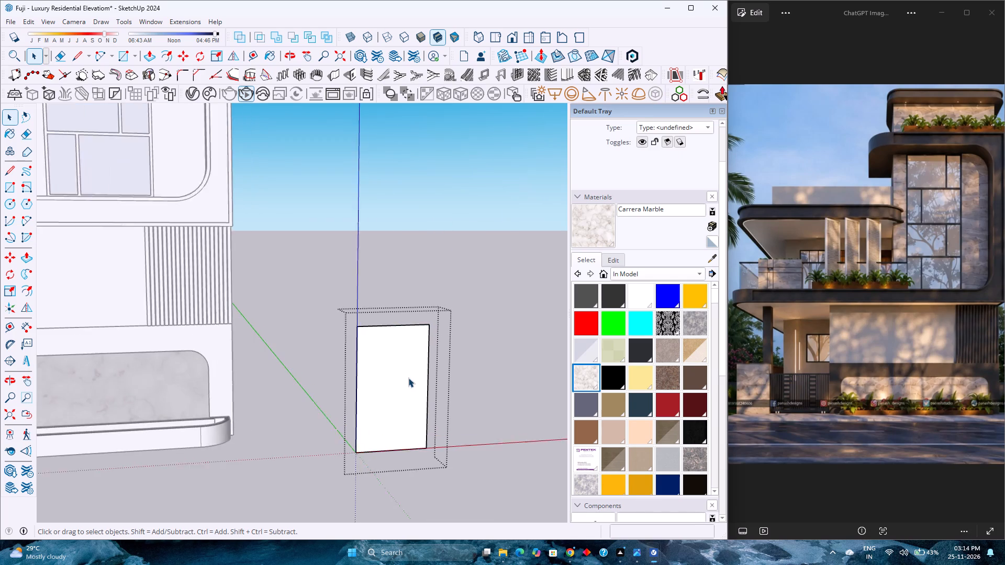
pyautogui.scroll(1, 408, 378)
pyautogui.click(429, 371)
pyautogui.press('m')
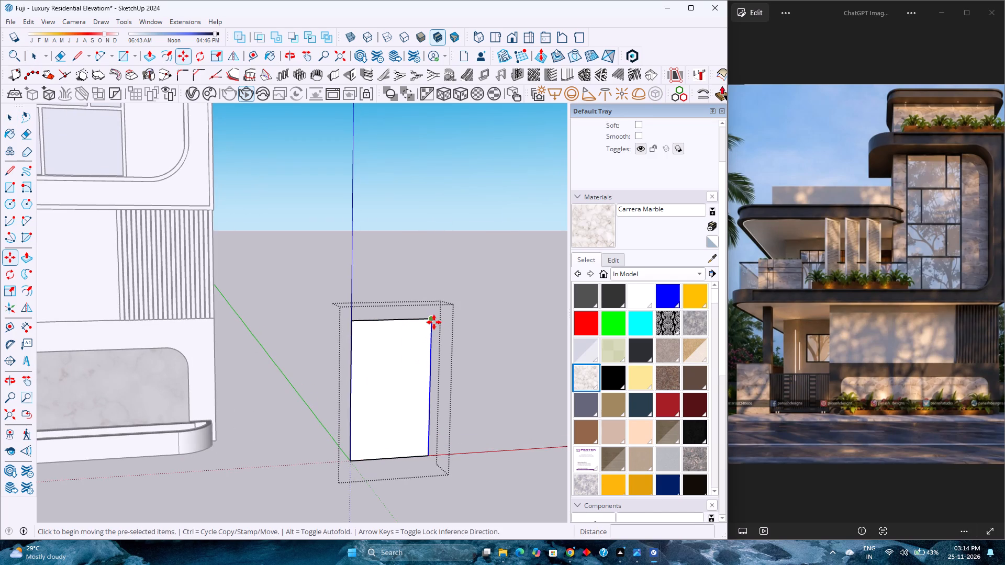
pyautogui.click(432, 319)
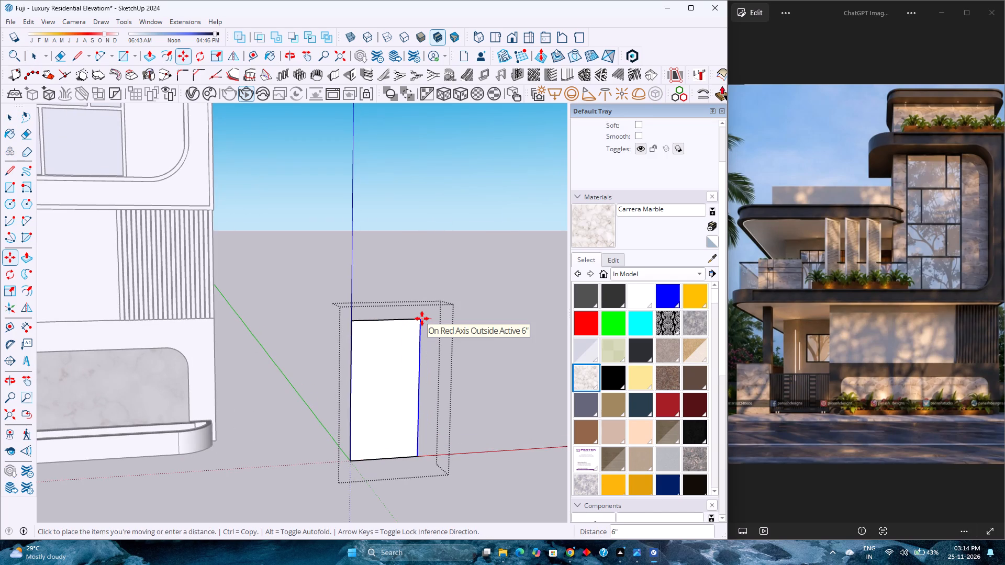
pyautogui.press('6')
pyautogui.press('Return')
pyautogui.press('space')
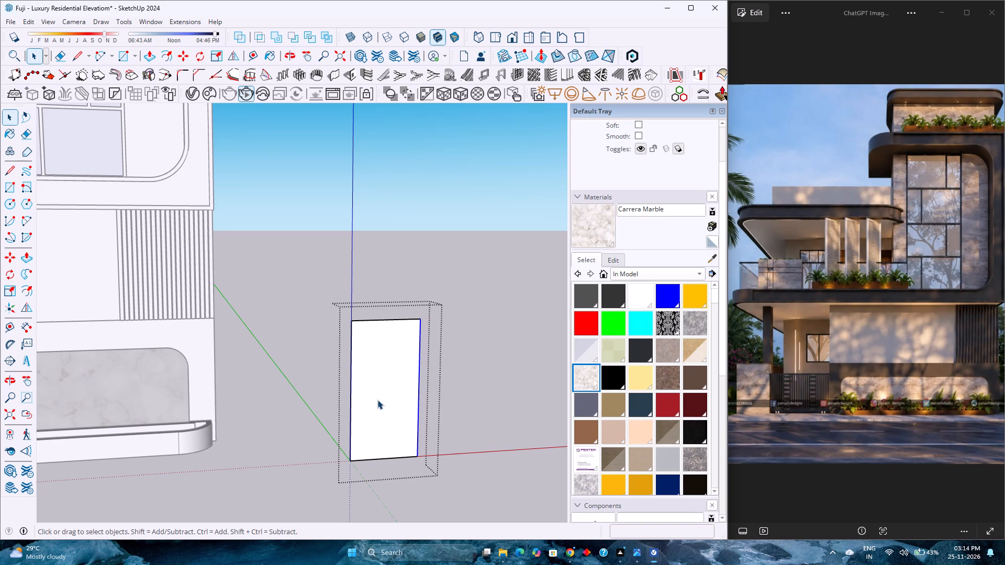
# Push/Pull the rectangle's face 1.5" to give the panel thickness.
pyautogui.press('p')
pyautogui.click(389, 406)
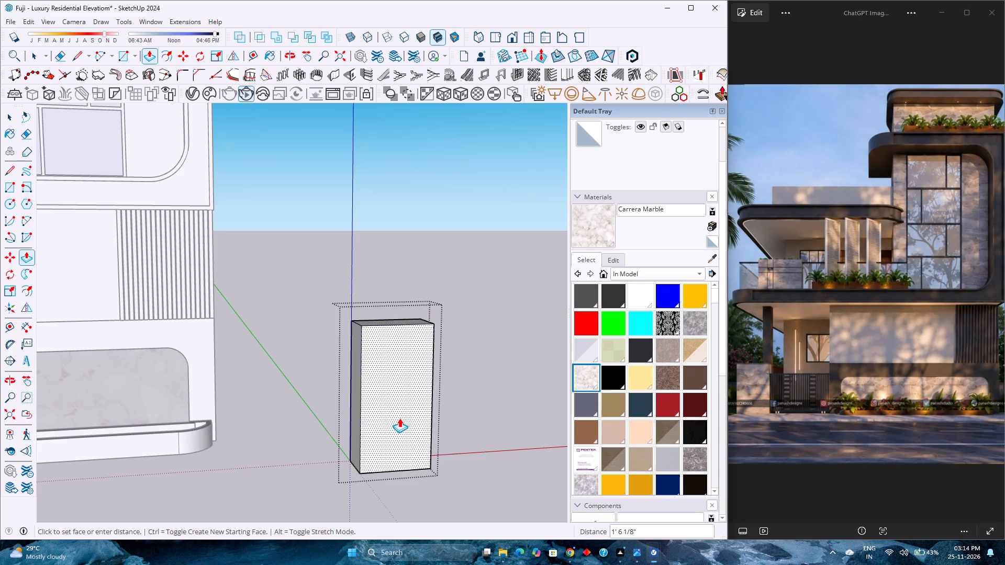
pyautogui.press('1')
pyautogui.press('.')
pyautogui.press('5')
pyautogui.press('Return')
pyautogui.press('space')
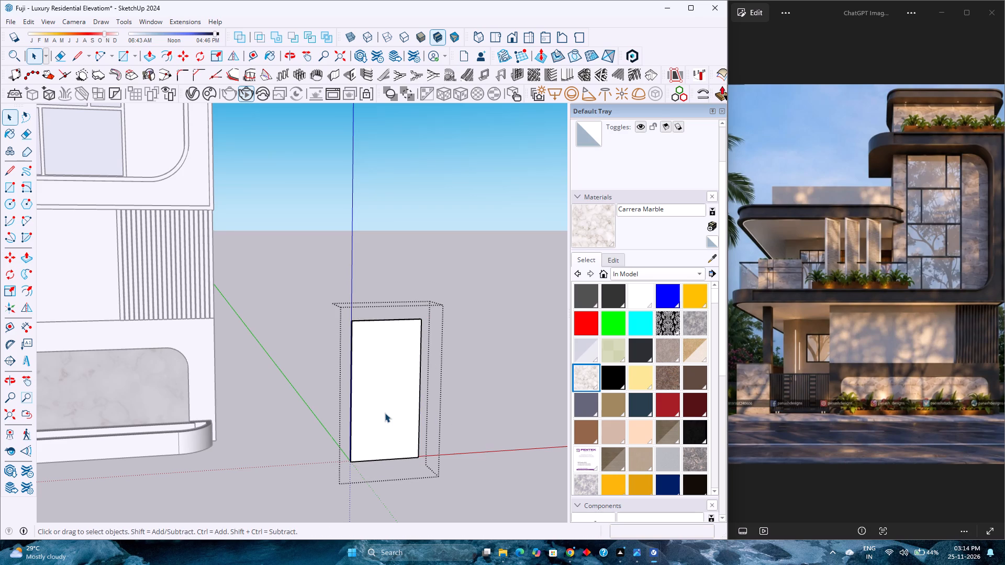
# Offset the panel's front face outline inward by 1.5" to form a frame border.
pyautogui.scroll(3, 384, 412)
pyautogui.click(384, 412)
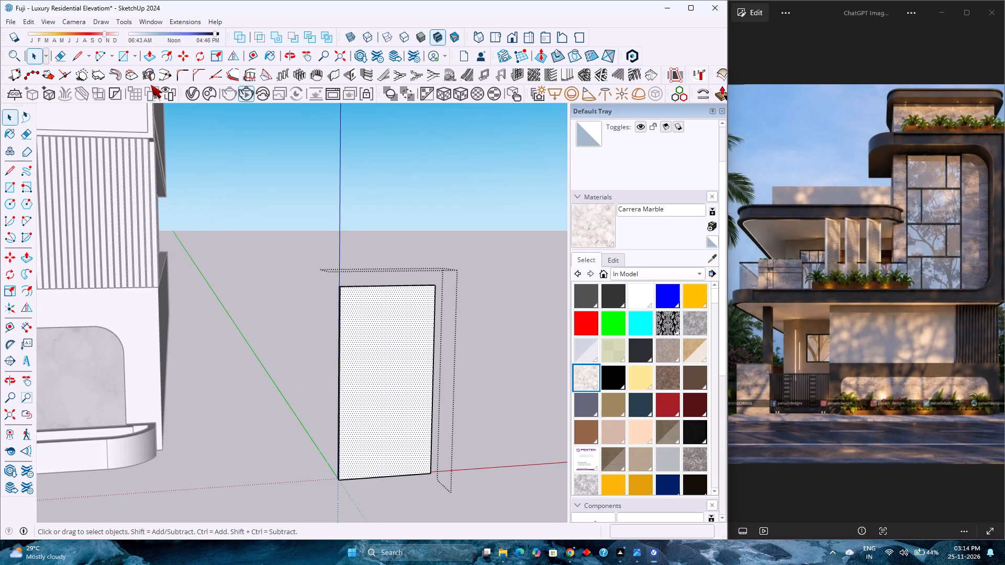
pyautogui.click(169, 54)
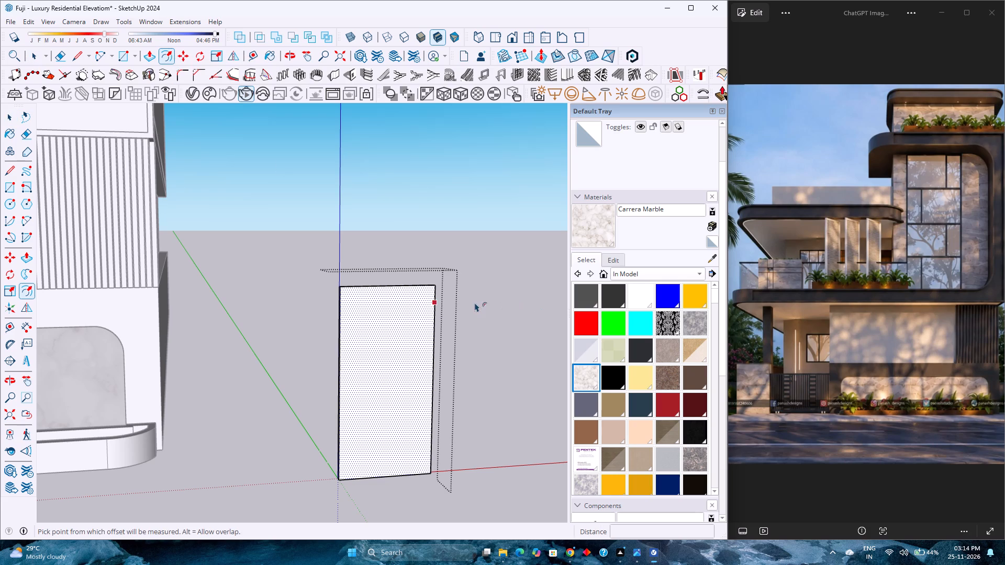
pyautogui.click(433, 308)
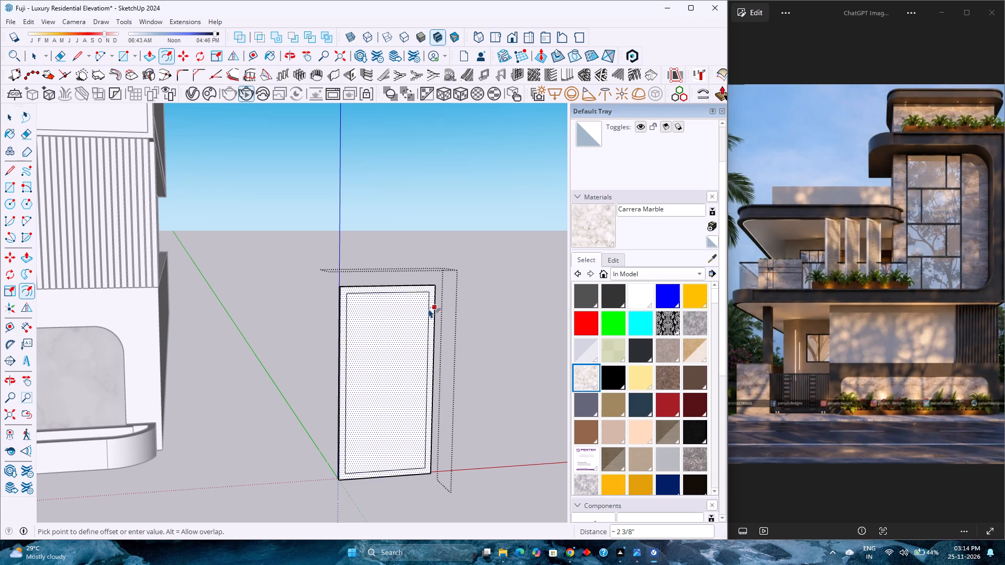
pyautogui.press('1')
pyautogui.press('Return')
pyautogui.write('1.5')
pyautogui.press('Return')
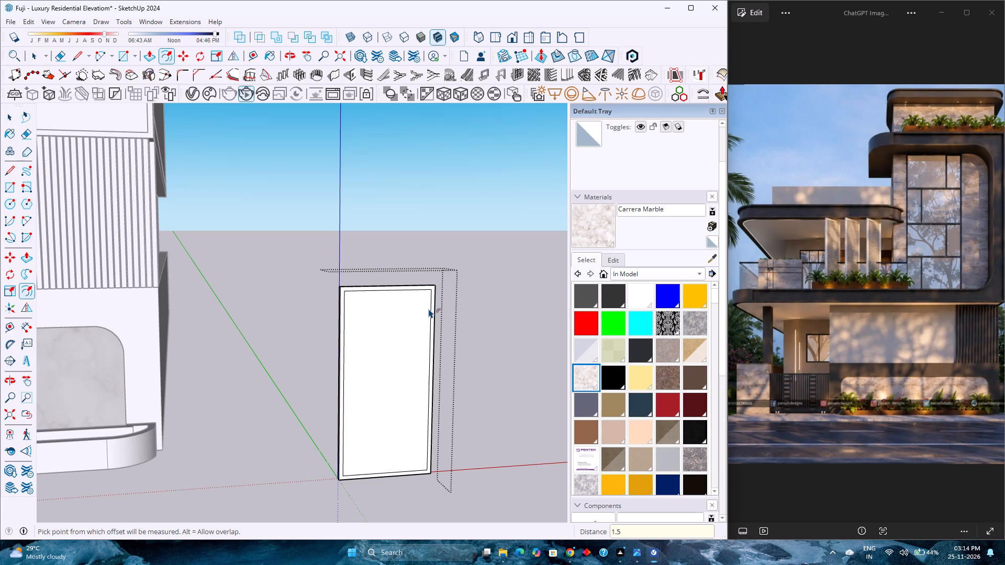
# Push the inner face back 1 1/2" through the panel to leave an open frame.
pyautogui.press('p')
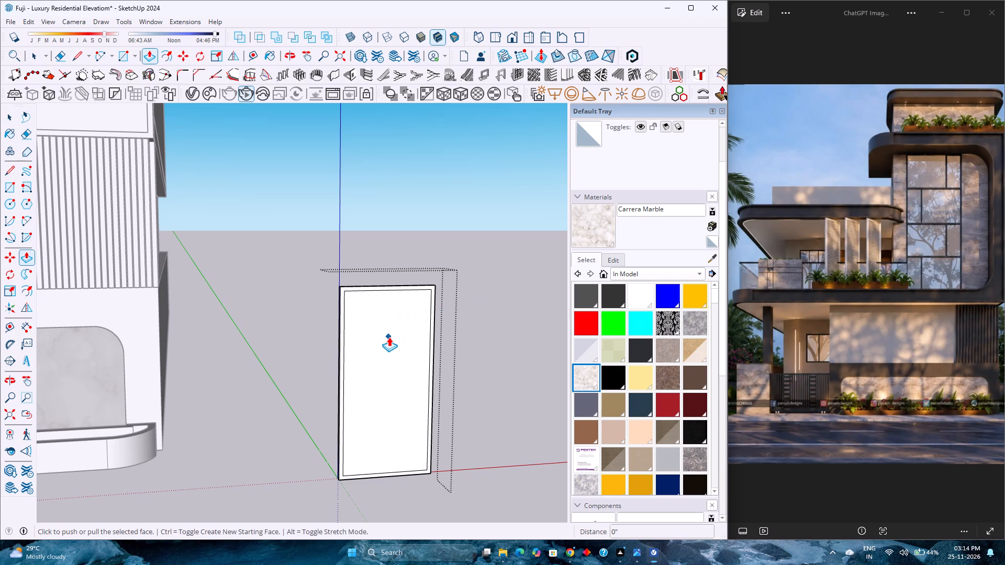
pyautogui.press('Escape')
pyautogui.click(384, 352)
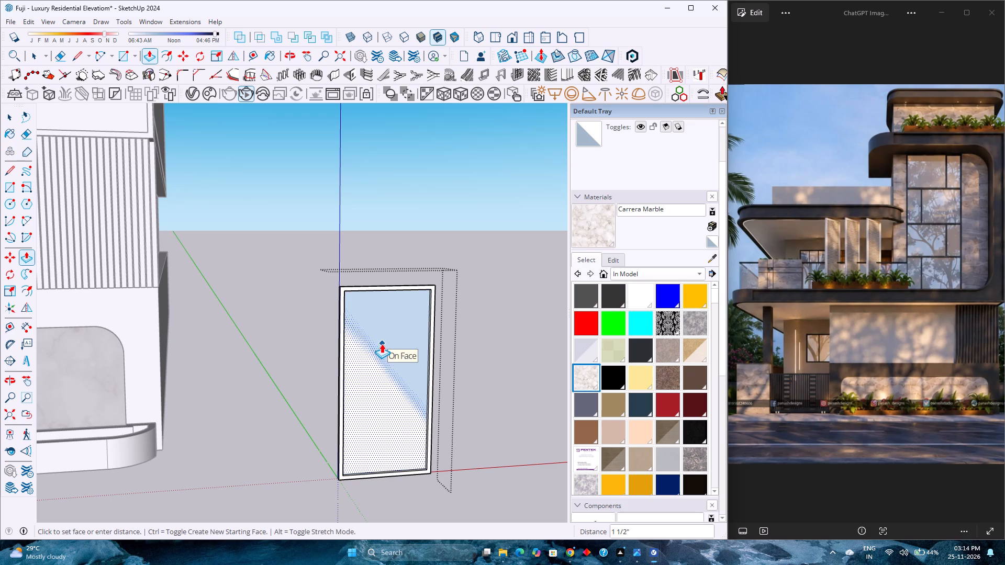
pyautogui.click(379, 342)
# Place vertical guides 0.5" in from the front and back edges of the inner side face of the frame's upright nearest the building.
pyautogui.scroll(-4, 386, 386)
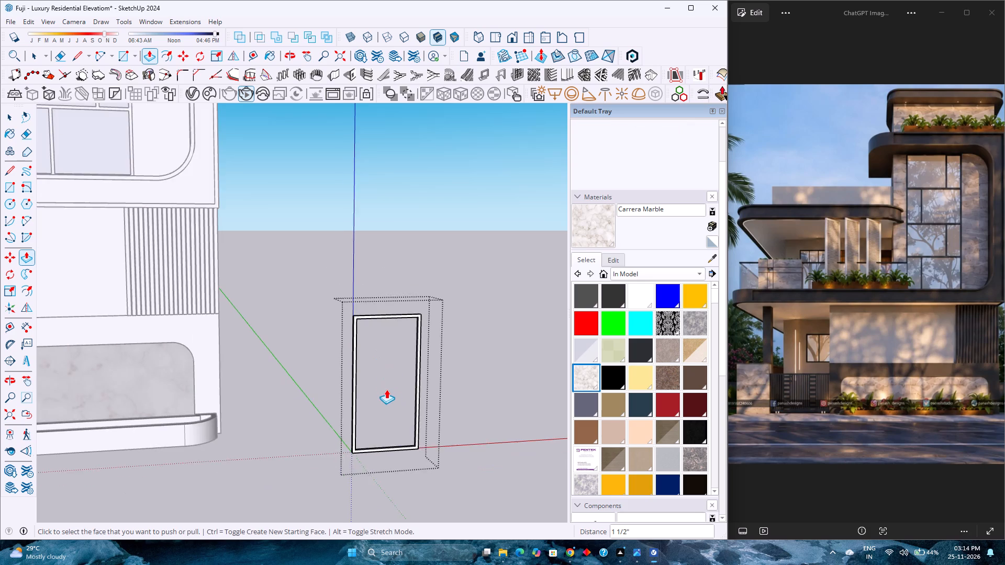
pyautogui.scroll(1, 386, 389)
pyautogui.moveTo(386, 389); pyautogui.dragTo(231, 405, button='middle')
pyautogui.middleClick(231, 405)
pyautogui.scroll(9, 281, 338)
pyautogui.scroll(-4, 272, 319)
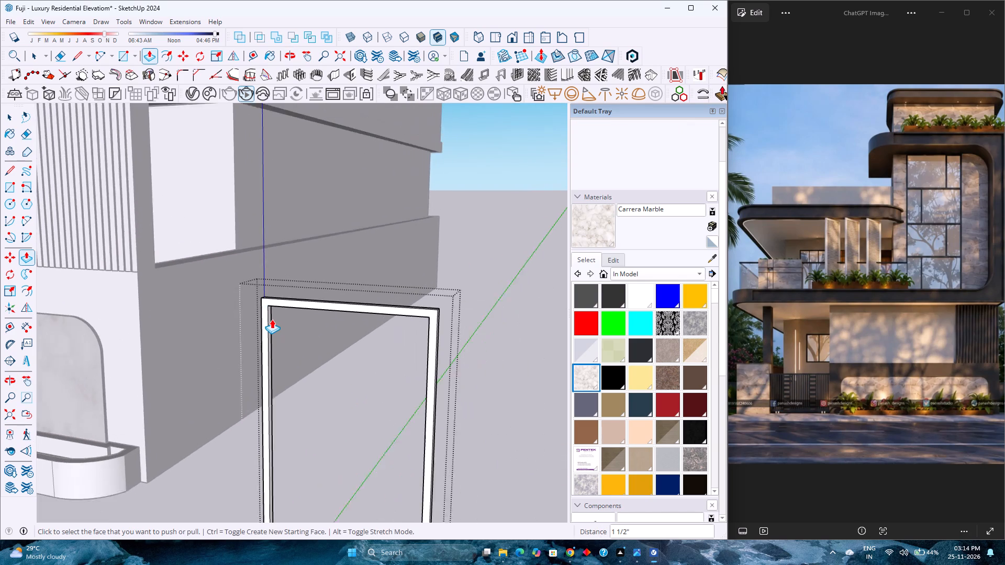
pyautogui.scroll(-1, 272, 319)
pyautogui.keyDown('shift'); pyautogui.scroll(1, 272, 319); pyautogui.keyUp('shift')
pyautogui.keyDown('shift'); pyautogui.moveTo(272, 319); pyautogui.dragTo(340, 235, button='middle'); pyautogui.keyUp('shift')
pyautogui.scroll(-4, 349, 244)
pyautogui.scroll(4, 351, 340)
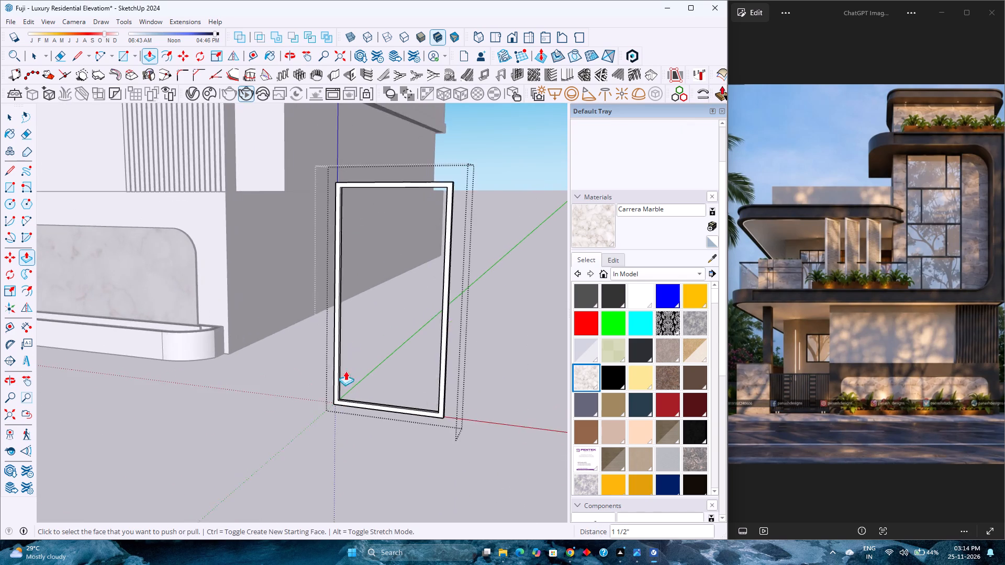
pyautogui.scroll(8, 345, 380)
pyautogui.scroll(17, 332, 403)
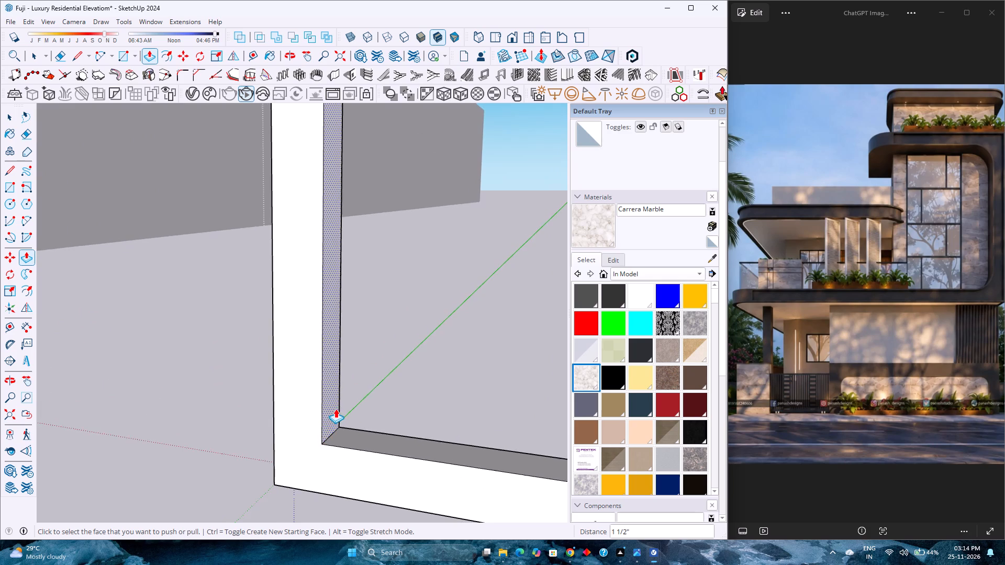
pyautogui.scroll(9, 337, 404)
pyautogui.scroll(-3, 337, 402)
pyautogui.moveTo(338, 402); pyautogui.dragTo(314, 411, button='middle')
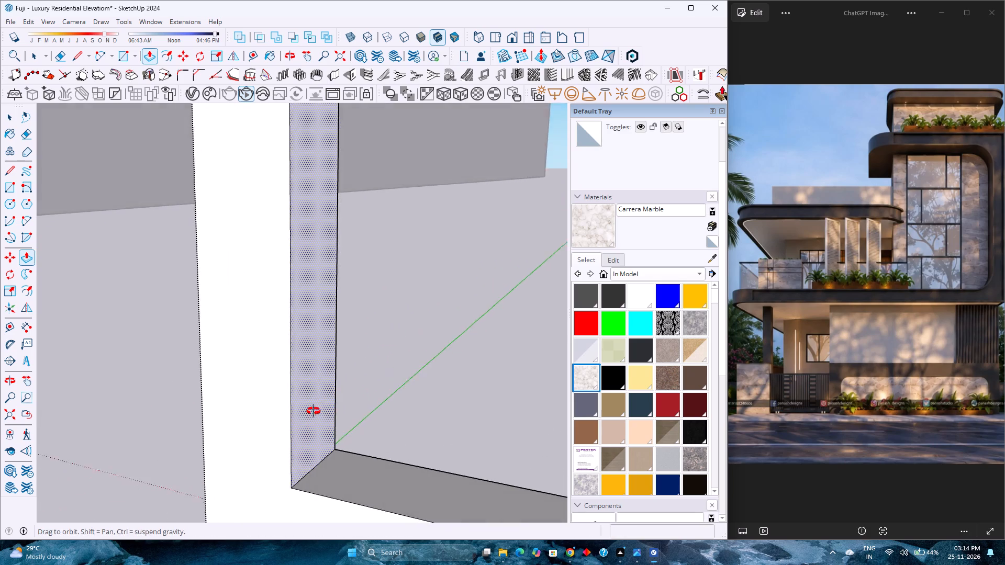
pyautogui.moveTo(314, 411); pyautogui.dragTo(238, 408, button='middle')
pyautogui.scroll(-4, 240, 399)
pyautogui.moveTo(240, 399); pyautogui.dragTo(265, 402, button='middle')
pyautogui.middleClick(266, 402)
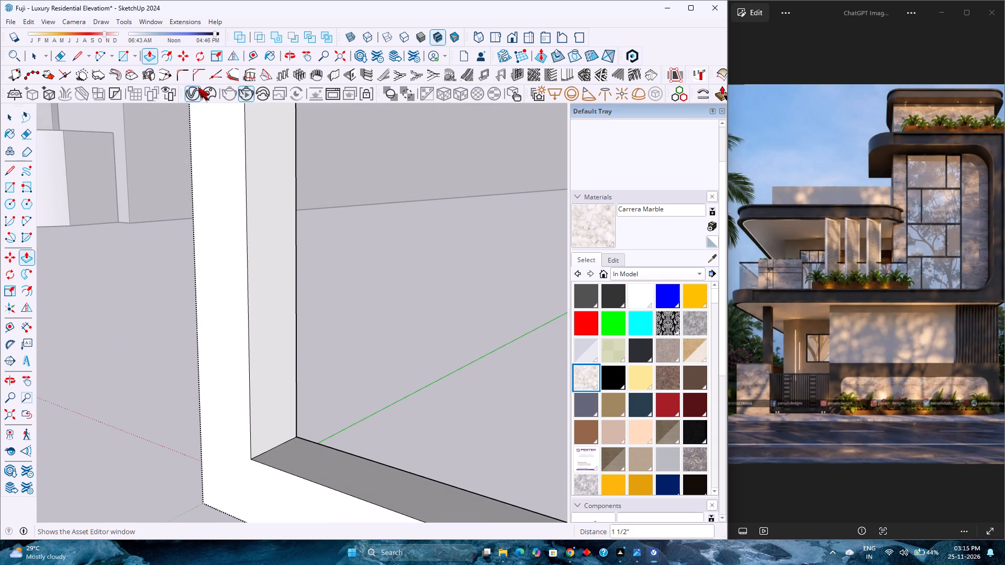
pyautogui.click(247, 58)
pyautogui.click(250, 370)
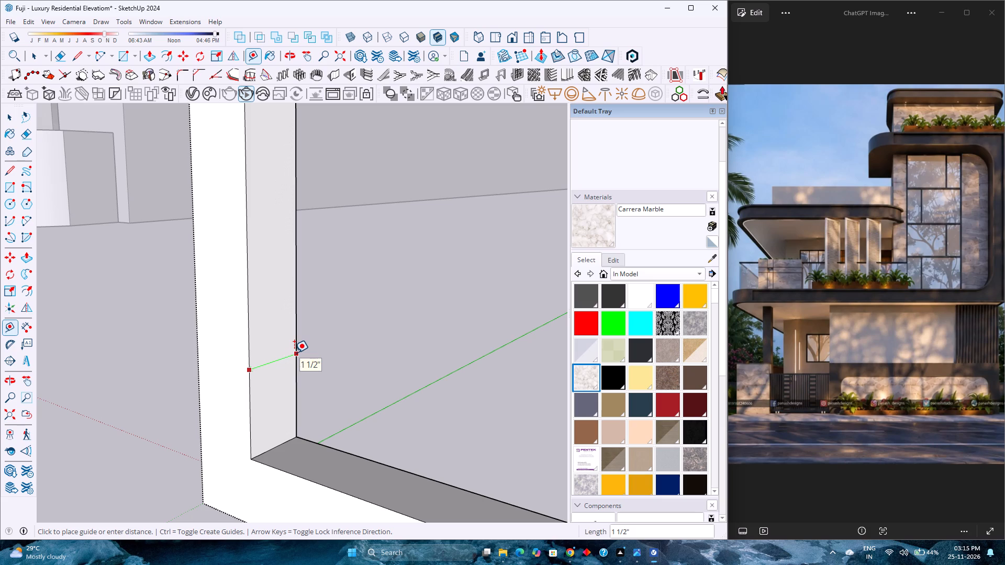
pyautogui.write('0.25')
pyautogui.press('Return')
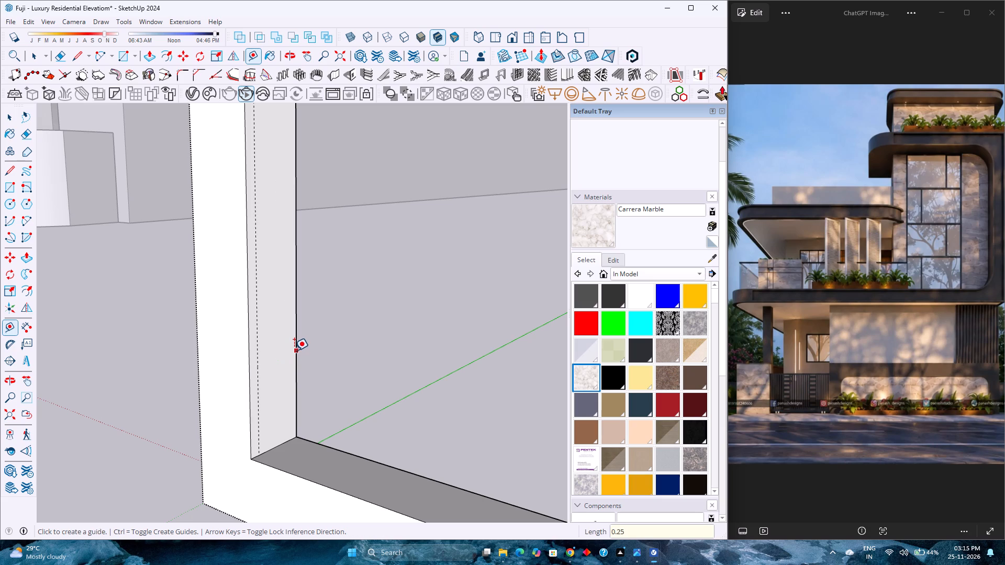
pyautogui.write('0.5')
pyautogui.press('Return')
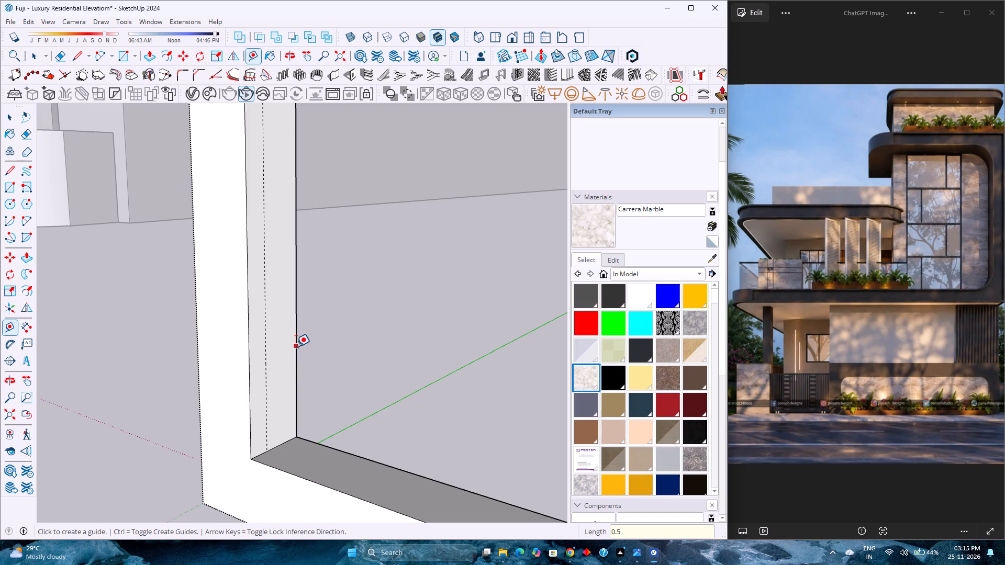
pyautogui.click(298, 343)
pyautogui.click(280, 349)
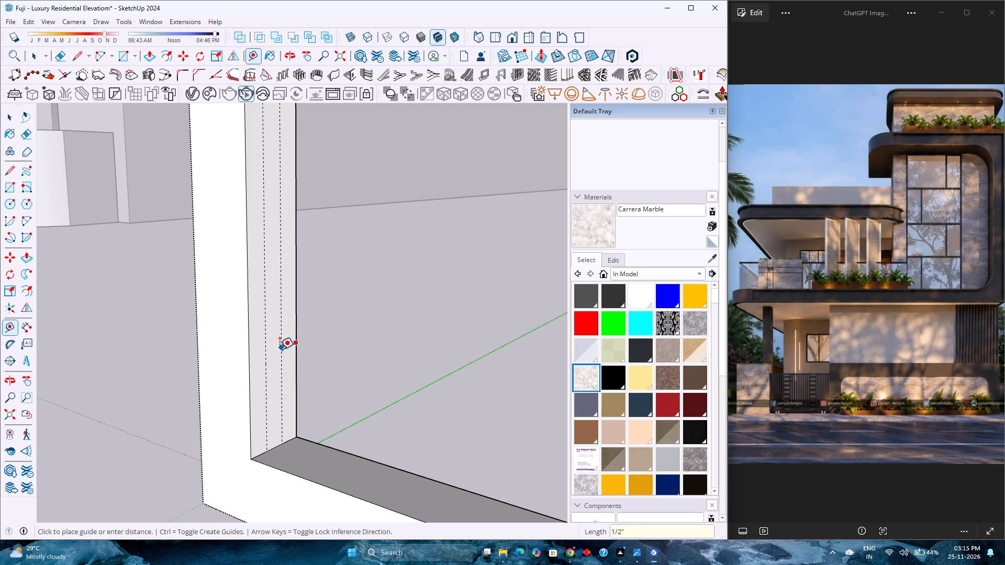
# Place guides across the upright's inner side face, one 1" above its bottom edge and another 0.5" above that.
pyautogui.scroll(-1, 272, 444)
pyautogui.scroll(4, 272, 444)
pyautogui.click(276, 451)
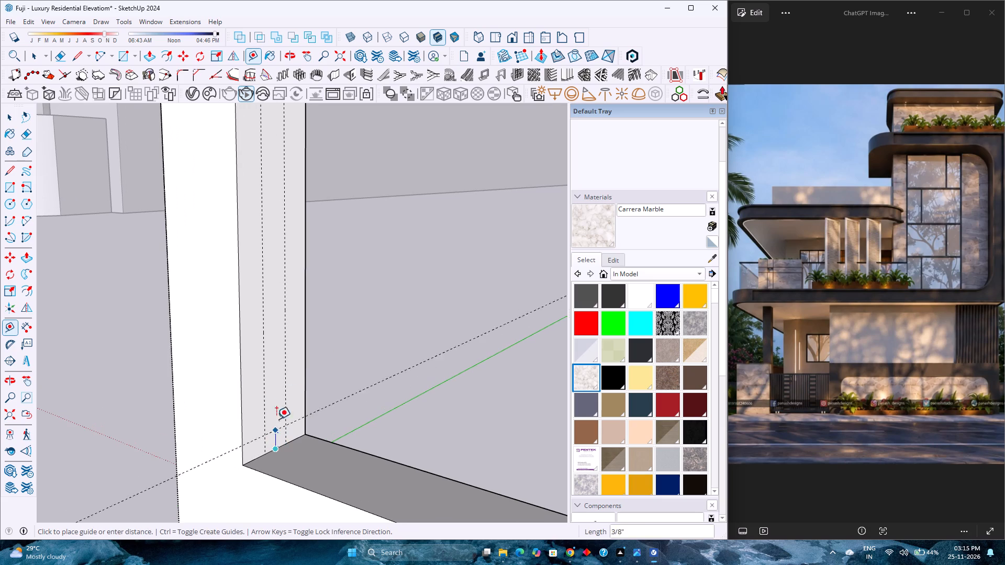
pyautogui.press('1')
pyautogui.press('Return')
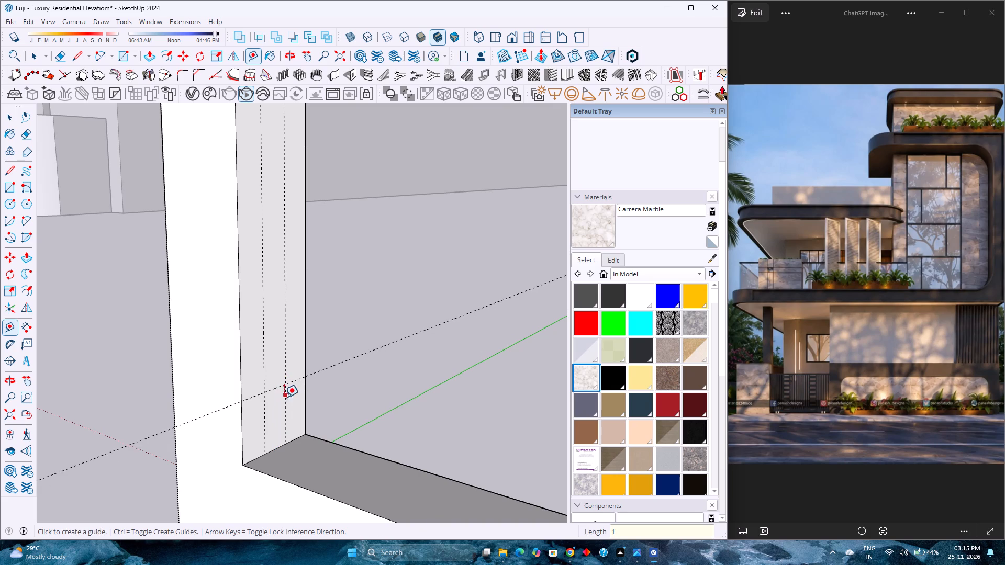
pyautogui.click(321, 372)
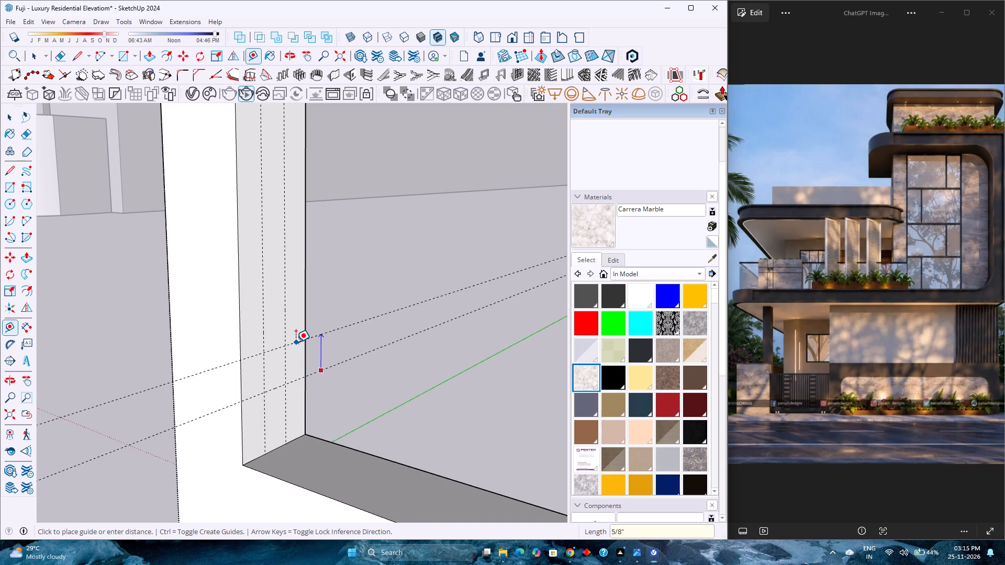
pyautogui.press('Up')
pyautogui.write('0.5')
pyautogui.press('Return')
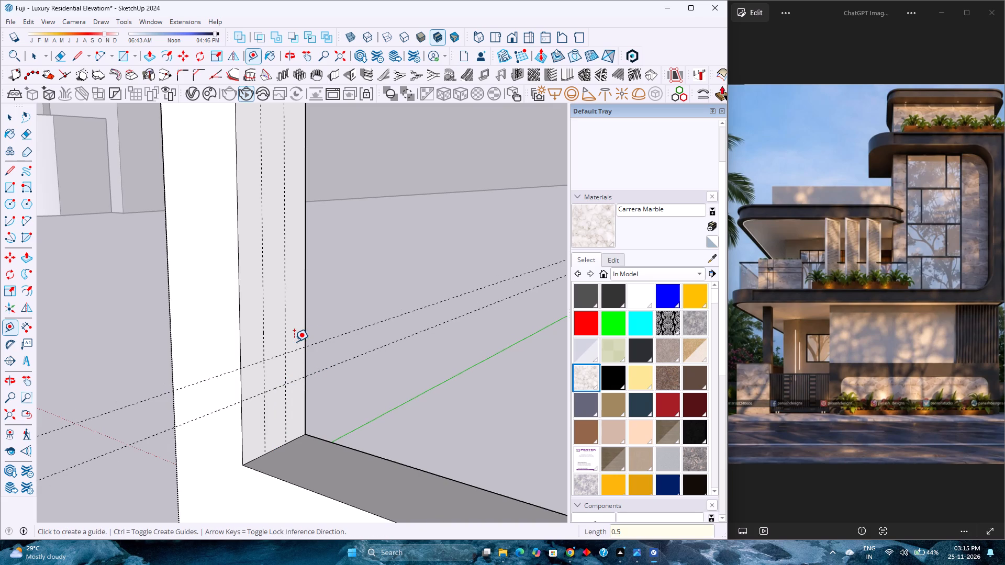
# Place a guide 1" below the top edge of the upright's inner side face.
pyautogui.scroll(-12, 288, 353)
pyautogui.keyDown('shift'); pyautogui.moveTo(303, 320); pyautogui.dragTo(306, 408, button='middle'); pyautogui.keyUp('shift')
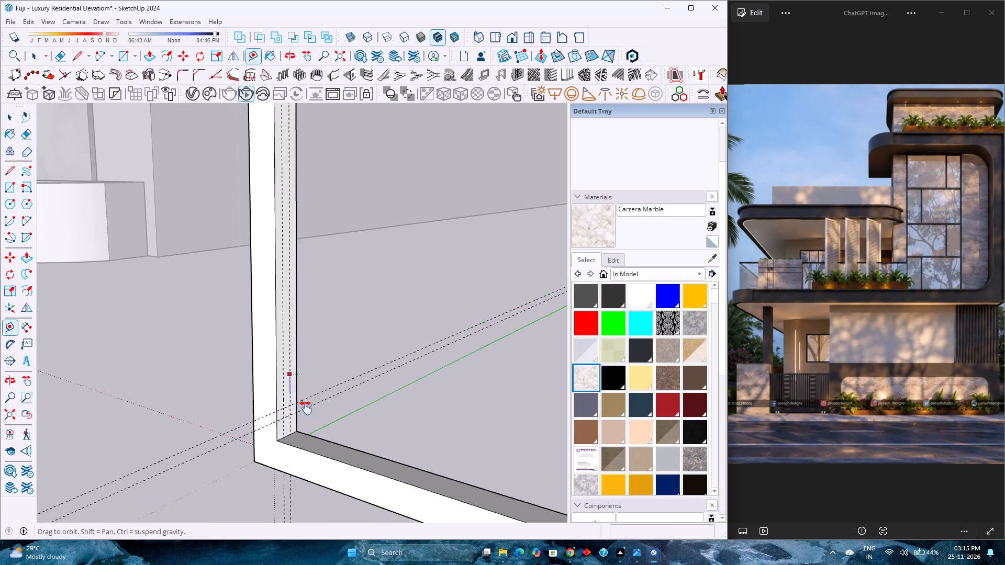
pyautogui.keyDown('shift'); pyautogui.moveTo(306, 408); pyautogui.dragTo(304, 438, button='middle'); pyautogui.keyUp('shift')
pyautogui.scroll(-18, 295, 388)
pyautogui.keyDown('shift'); pyautogui.moveTo(340, 263); pyautogui.dragTo(358, 465, button='middle'); pyautogui.keyUp('shift')
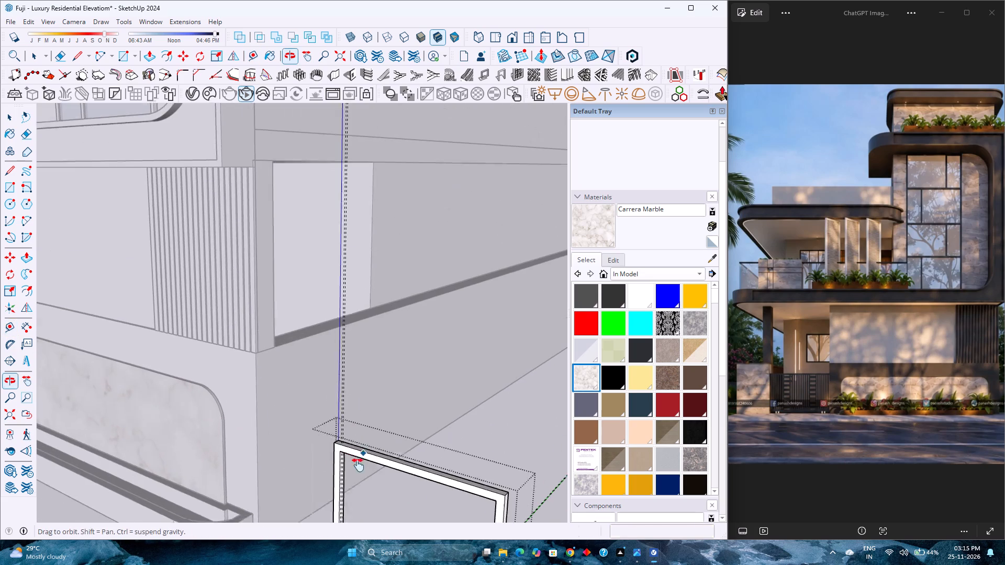
pyautogui.keyDown('shift'); pyautogui.middleClick(360, 463); pyautogui.keyUp('shift')
pyautogui.keyDown('shift'); pyautogui.moveTo(358, 465); pyautogui.dragTo(362, 457, button='middle'); pyautogui.keyUp('shift')
pyautogui.scroll(5, 351, 487)
pyautogui.moveTo(288, 383); pyautogui.dragTo(276, 332, button='middle')
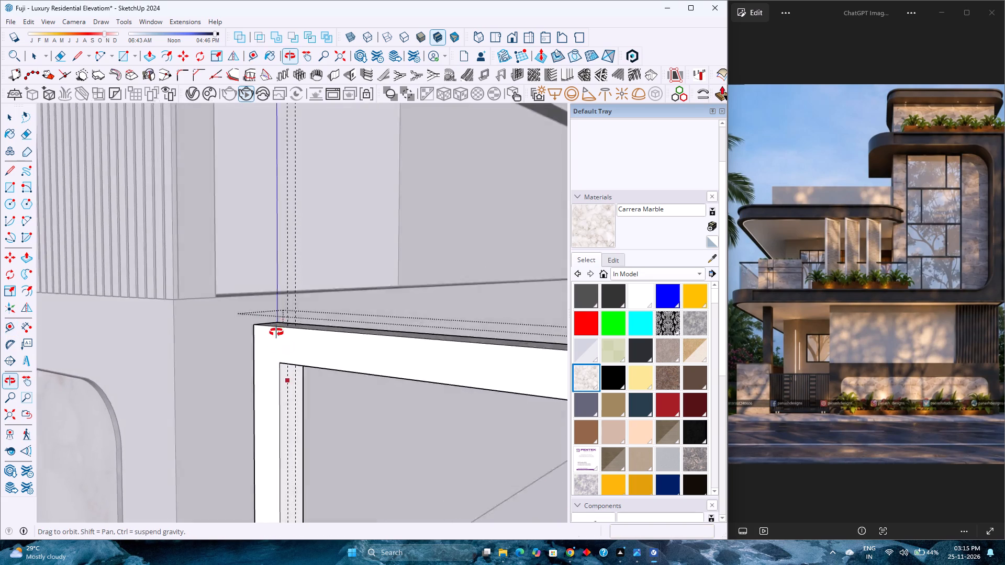
pyautogui.moveTo(276, 332); pyautogui.dragTo(271, 247, button='middle')
pyautogui.middleClick(272, 245)
pyautogui.scroll(6, 286, 390)
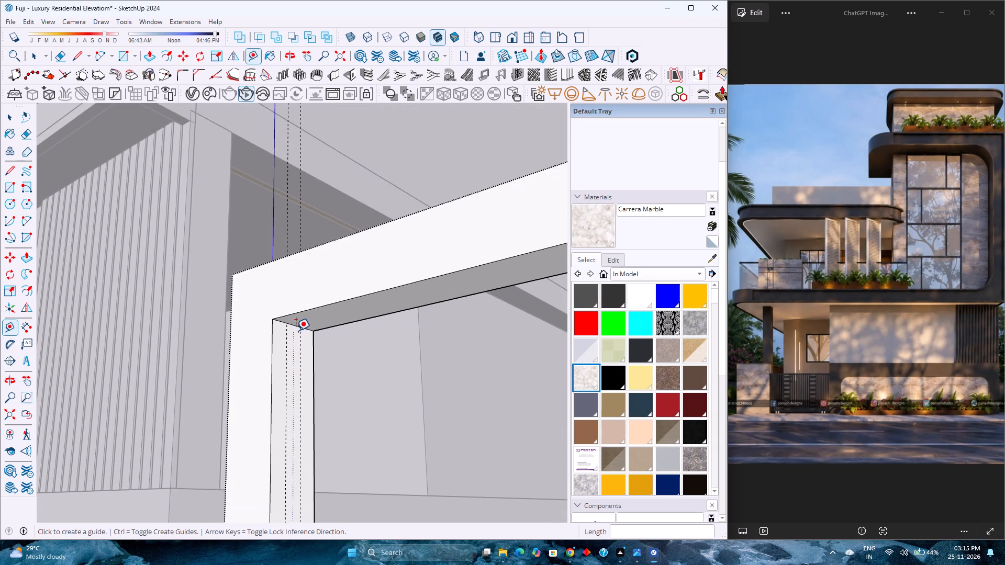
pyautogui.click(296, 327)
pyautogui.press('1')
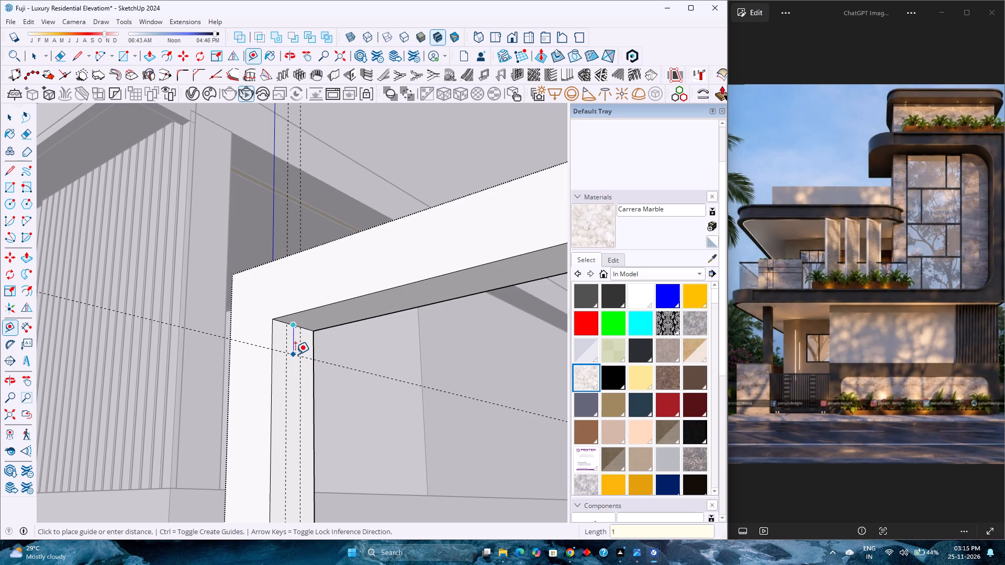
pyautogui.press('Return')
# Draw a 1/2" by 1/2" square between the crossing guides near the bottom of the upright's inner side face.
pyautogui.scroll(-8, 296, 369)
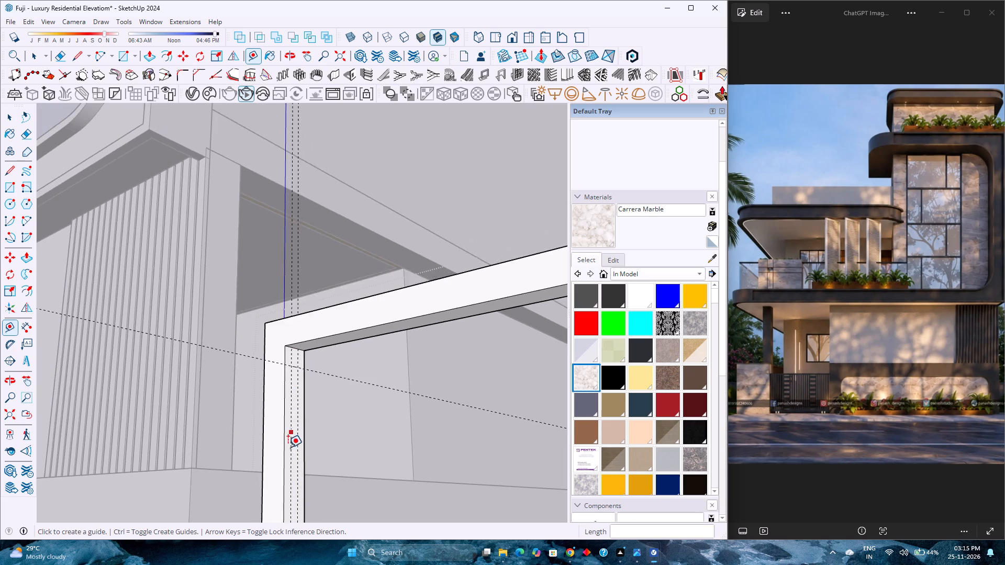
pyautogui.keyDown('shift'); pyautogui.moveTo(288, 449); pyautogui.dragTo(289, 374, button='middle'); pyautogui.keyUp('shift')
pyautogui.scroll(-20, 298, 351)
pyautogui.scroll(-1, 298, 351)
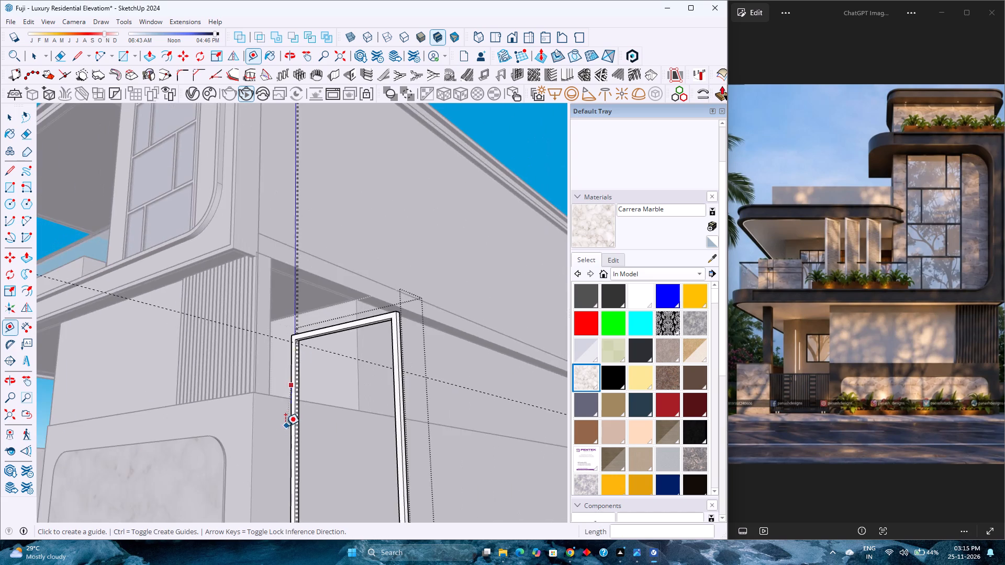
pyautogui.keyDown('shift'); pyautogui.moveTo(284, 425); pyautogui.dragTo(317, 302, button='middle'); pyautogui.keyUp('shift')
pyautogui.keyDown('shift'); pyautogui.middleClick(318, 298); pyautogui.keyUp('shift')
pyautogui.scroll(-4, 321, 291)
pyautogui.scroll(11, 353, 354)
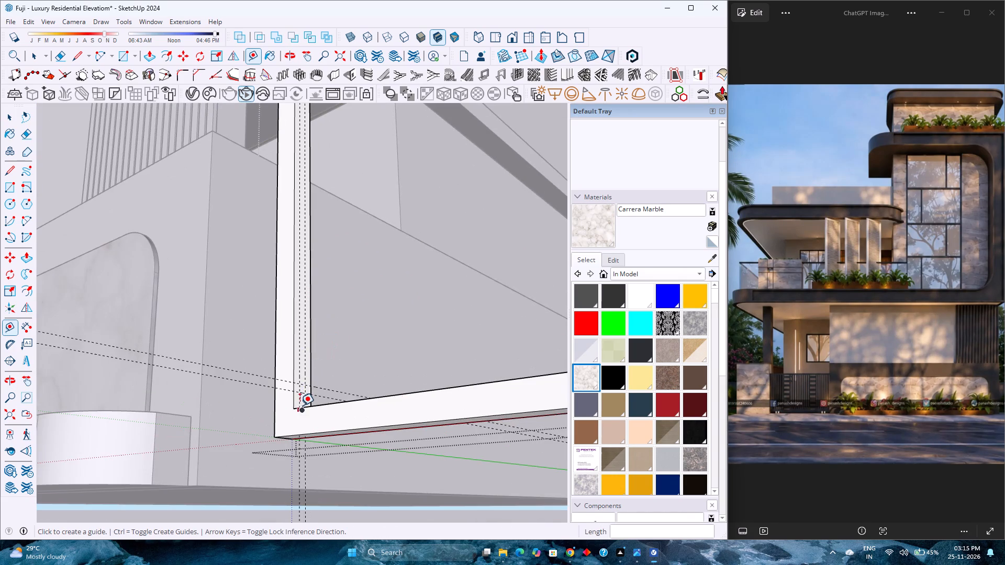
pyautogui.scroll(1, 300, 405)
pyautogui.press('r')
pyautogui.scroll(11, 300, 410)
pyautogui.moveTo(308, 379); pyautogui.dragTo(296, 495, button='middle')
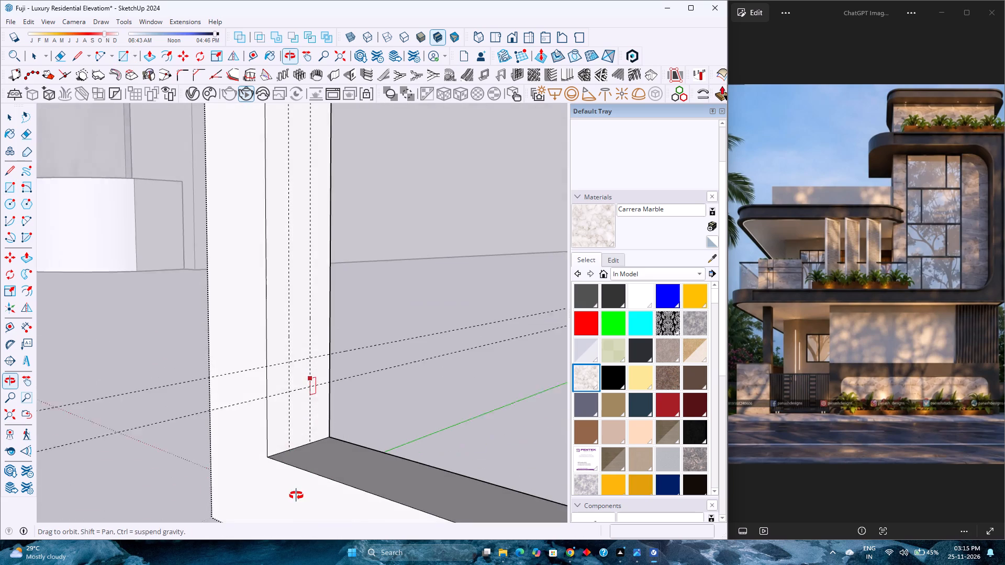
pyautogui.moveTo(296, 495); pyautogui.dragTo(295, 496, button='middle')
pyautogui.middleClick(295, 496)
pyautogui.click(289, 364)
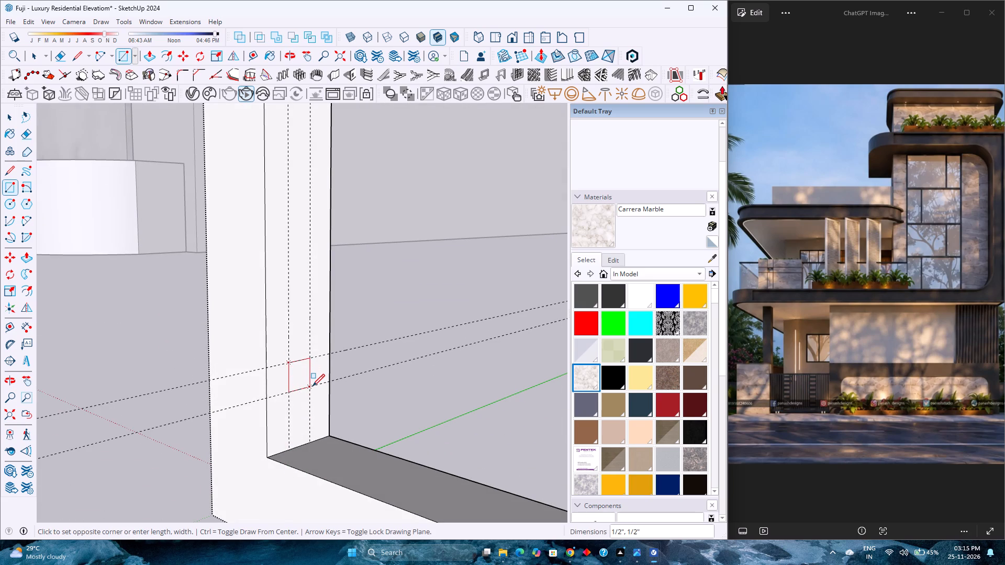
pyautogui.click(312, 386)
# Make the small square face and its edges into a component named 1.
pyautogui.press('space')
pyautogui.doubleClick(301, 375)
pyautogui.rightClick(301, 375)
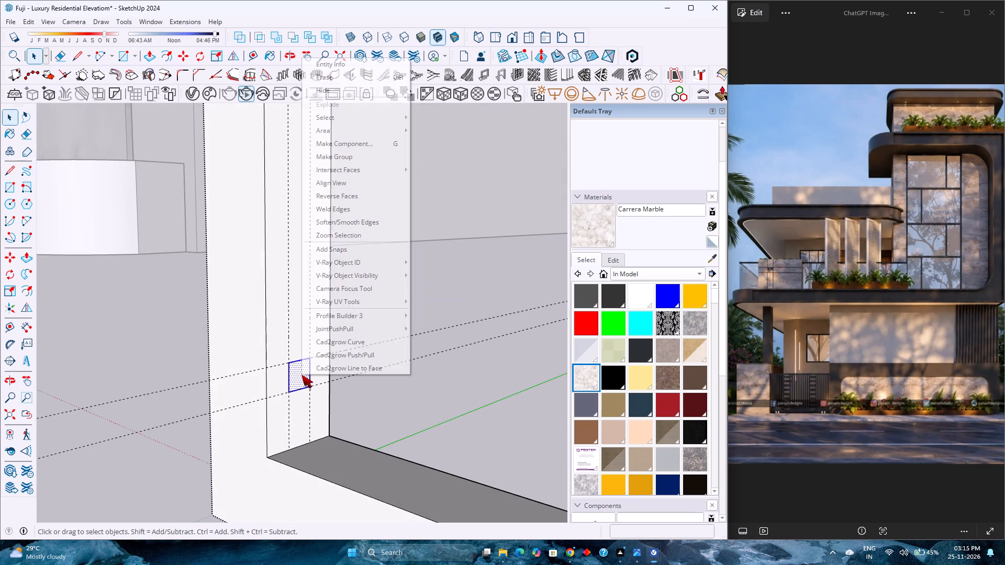
pyautogui.click(341, 144)
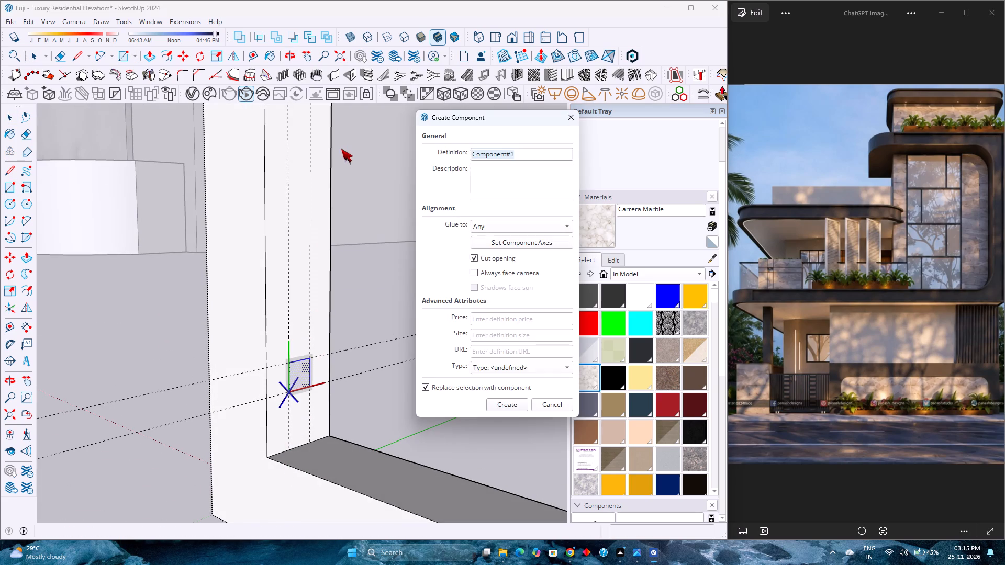
pyautogui.press('1')
pyautogui.press('Return')
# Copy the square component 5' 6 1/2" straight up so its top edge meets the guide near the upright's top.
pyautogui.press('m')
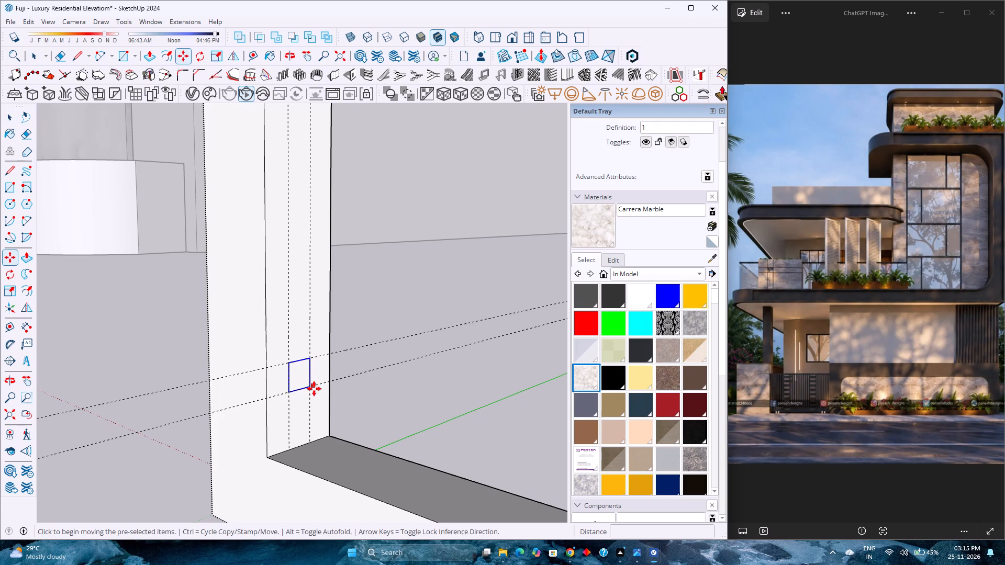
pyautogui.click(311, 358)
pyautogui.scroll(-9, 311, 344)
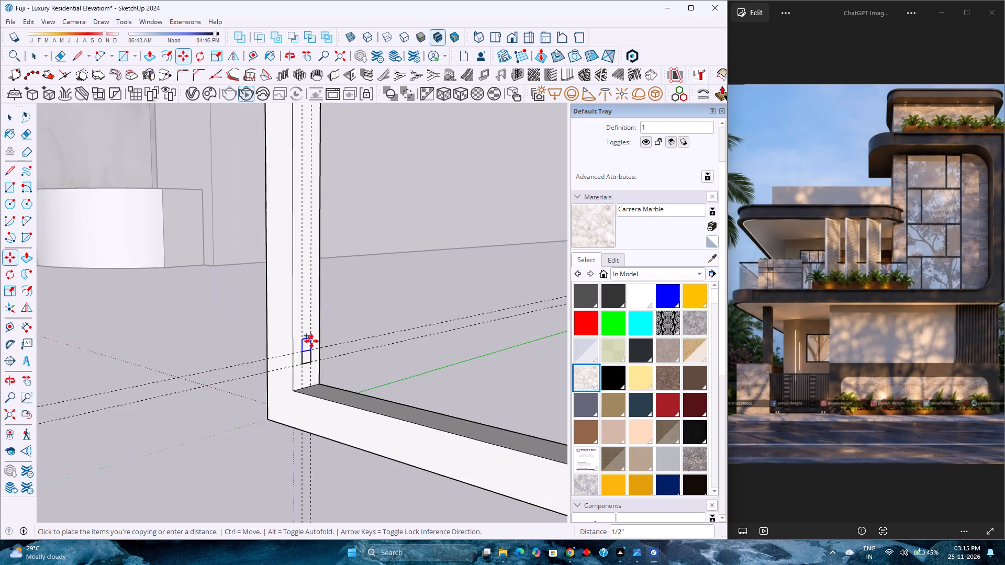
pyautogui.scroll(-11, 311, 341)
pyautogui.keyDown('shift'); pyautogui.moveTo(316, 251); pyautogui.dragTo(318, 511, button='middle'); pyautogui.keyUp('shift')
pyautogui.scroll(-4, 355, 330)
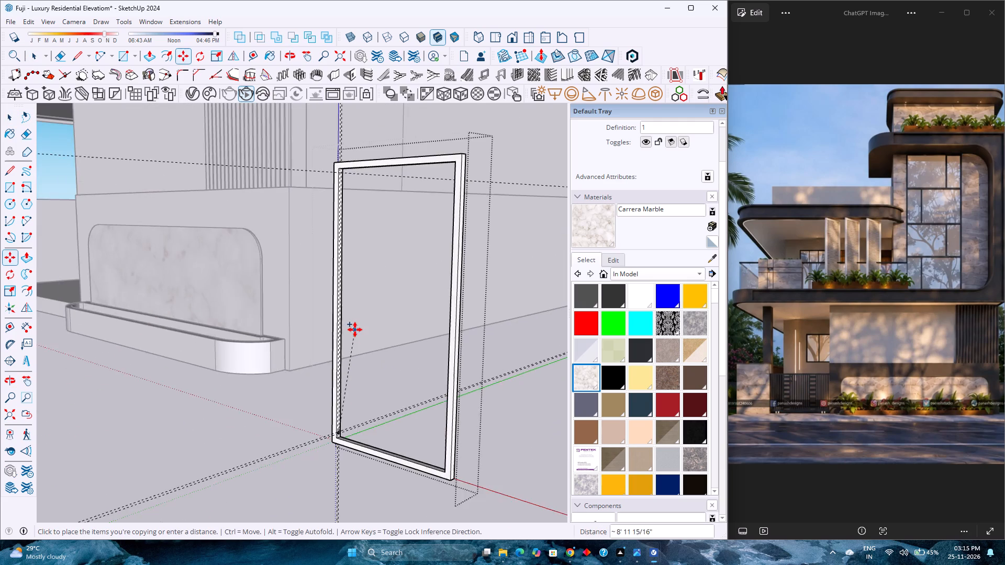
pyautogui.scroll(-5, 355, 330)
pyautogui.scroll(17, 345, 263)
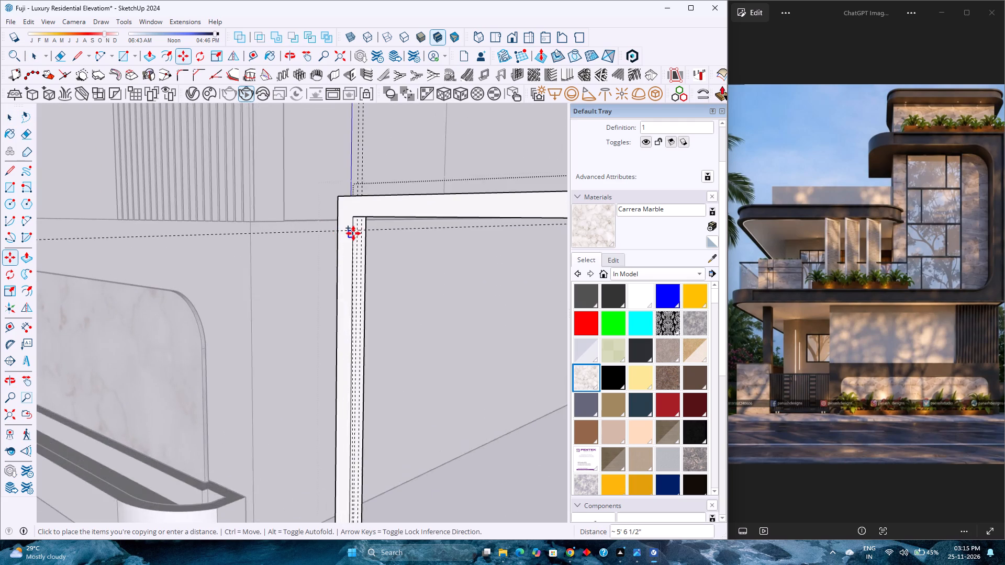
pyautogui.scroll(8, 353, 233)
pyautogui.scroll(-4, 354, 236)
pyautogui.scroll(4, 319, 240)
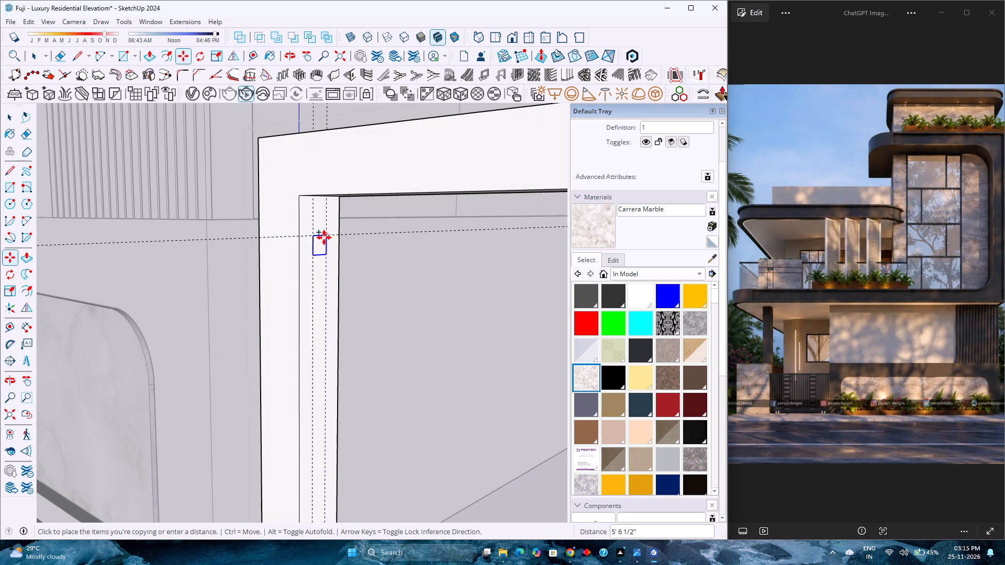
pyautogui.click(326, 236)
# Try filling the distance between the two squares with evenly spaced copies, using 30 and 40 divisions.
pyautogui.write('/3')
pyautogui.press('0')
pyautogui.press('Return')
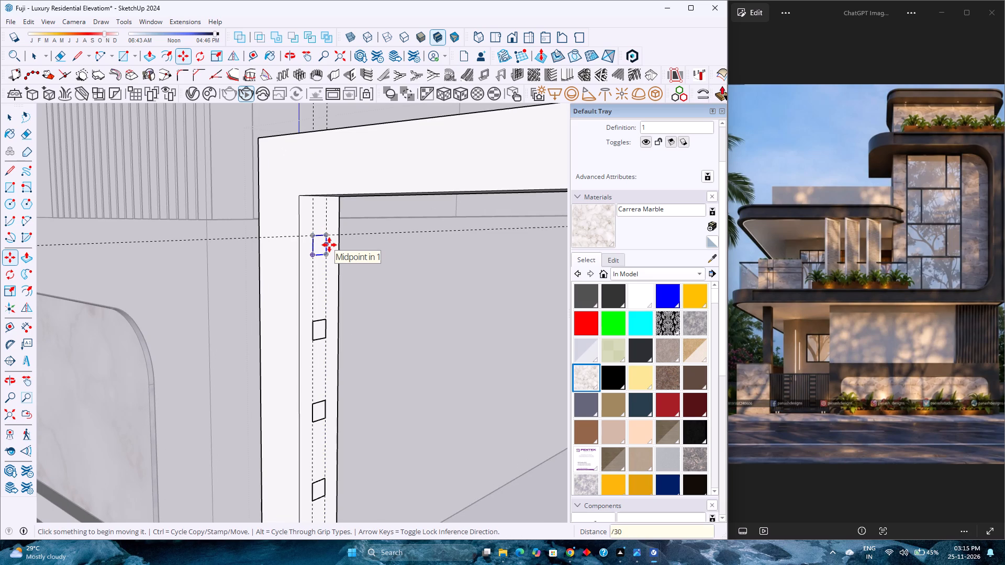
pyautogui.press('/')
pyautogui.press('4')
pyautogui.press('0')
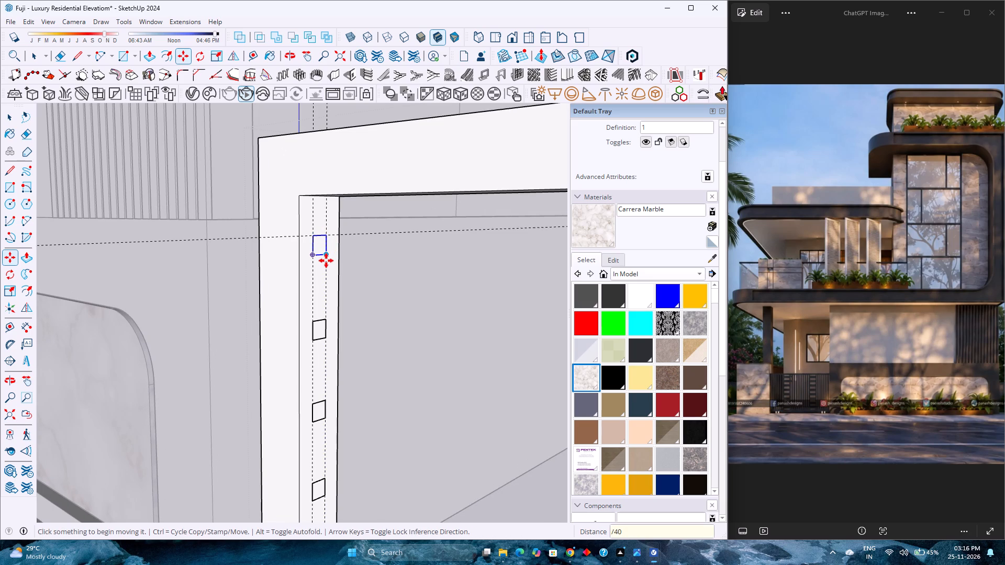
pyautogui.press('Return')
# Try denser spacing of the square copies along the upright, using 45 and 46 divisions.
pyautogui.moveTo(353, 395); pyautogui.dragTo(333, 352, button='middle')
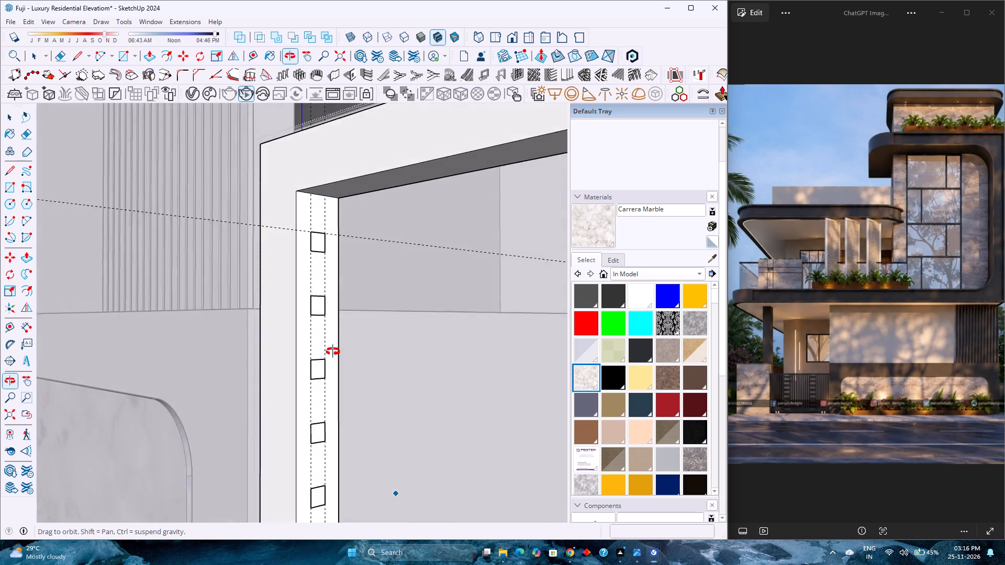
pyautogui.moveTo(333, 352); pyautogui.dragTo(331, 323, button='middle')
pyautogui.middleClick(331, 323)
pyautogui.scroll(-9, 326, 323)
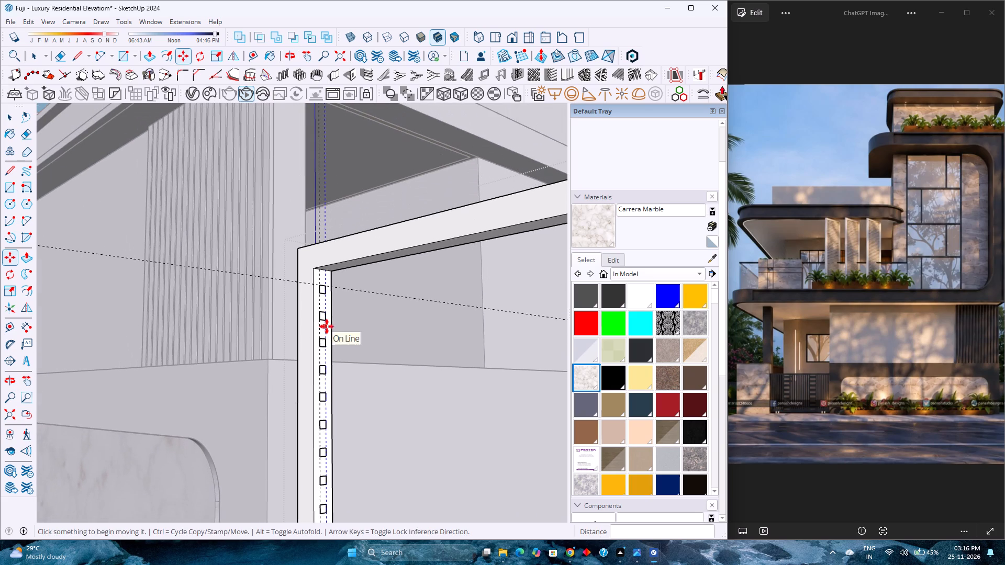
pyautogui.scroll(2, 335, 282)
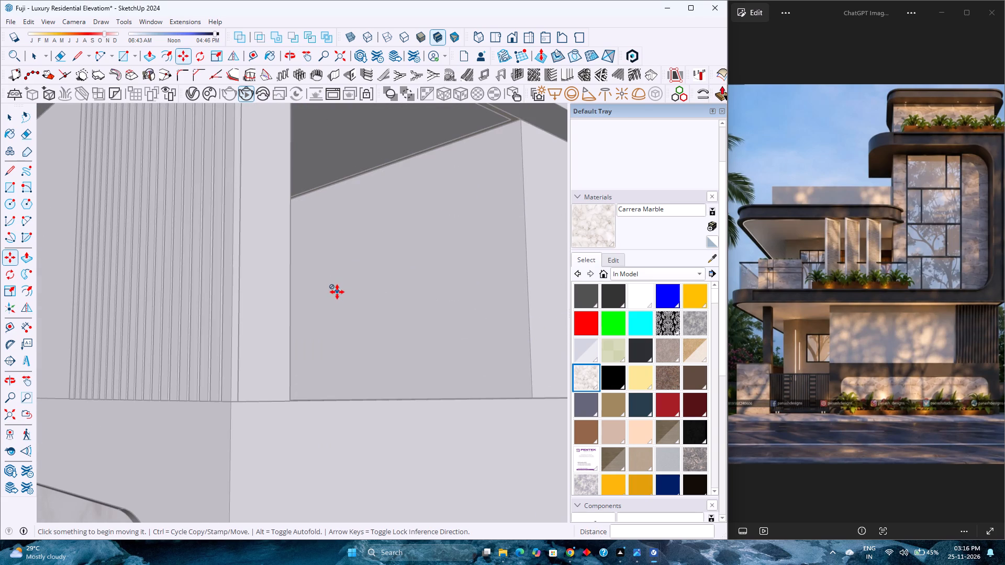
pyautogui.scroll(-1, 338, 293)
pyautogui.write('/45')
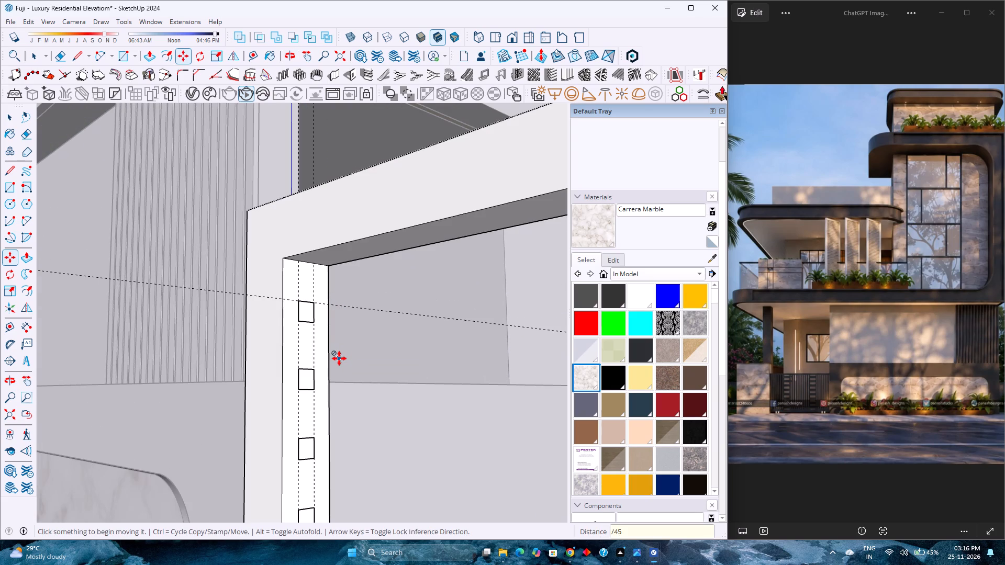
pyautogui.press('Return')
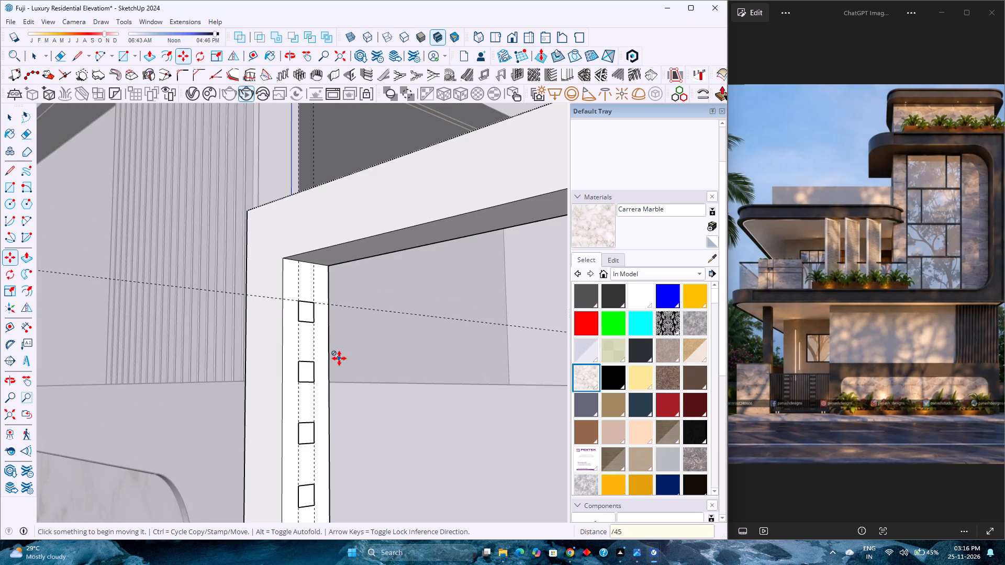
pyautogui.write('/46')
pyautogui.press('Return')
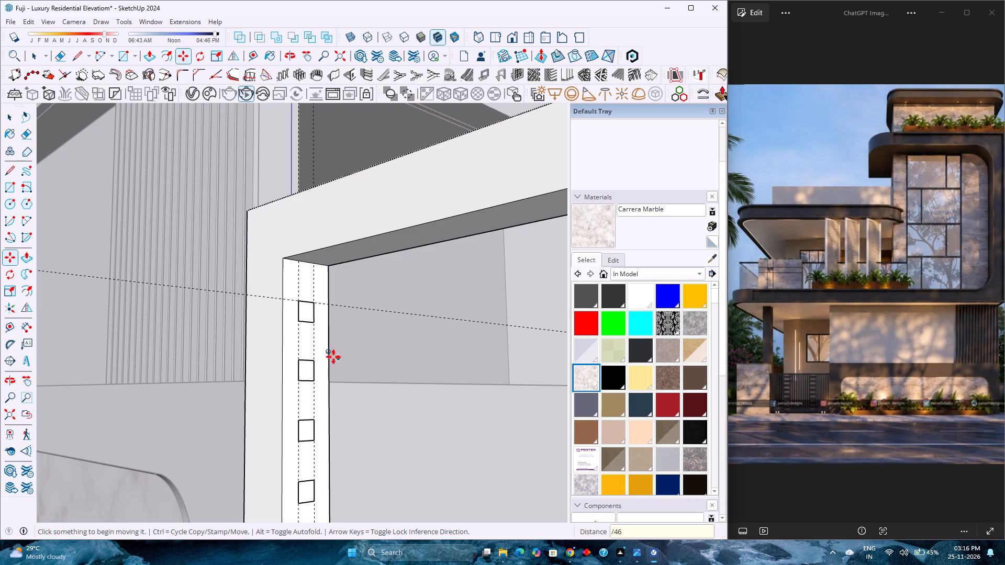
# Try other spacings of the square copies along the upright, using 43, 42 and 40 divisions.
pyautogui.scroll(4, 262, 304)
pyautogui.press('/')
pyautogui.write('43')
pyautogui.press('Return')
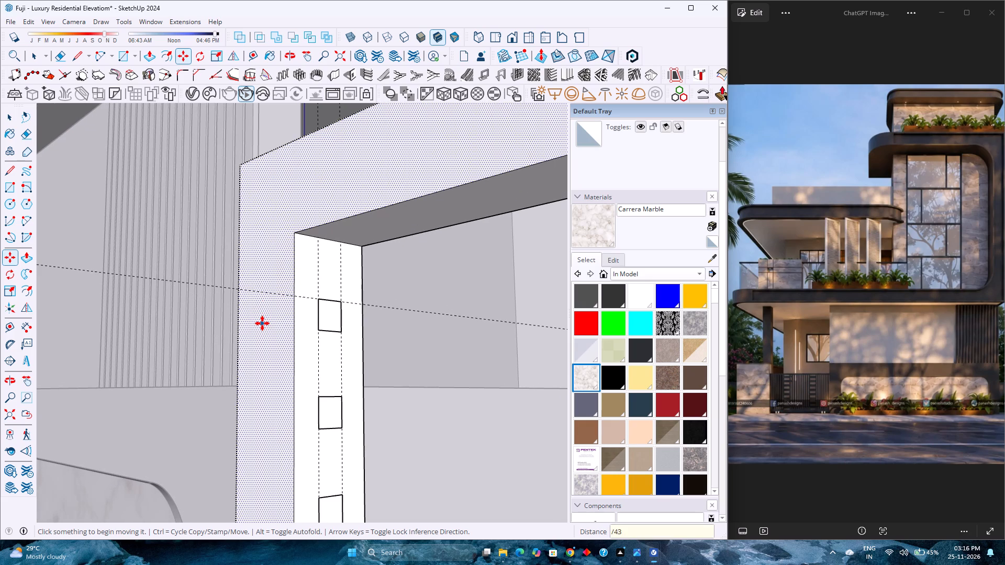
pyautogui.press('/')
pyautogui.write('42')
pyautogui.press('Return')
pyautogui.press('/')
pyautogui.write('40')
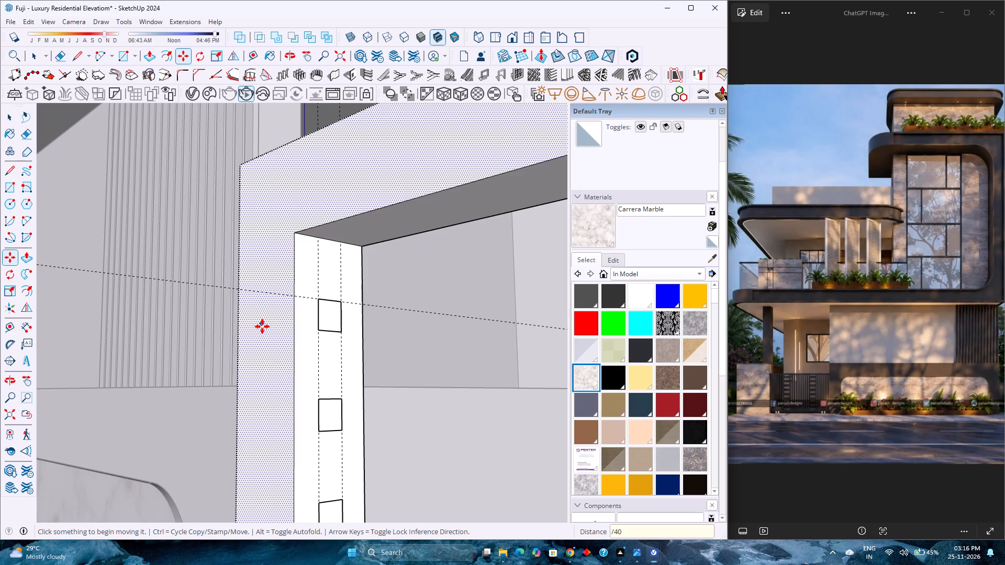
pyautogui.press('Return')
# Set the array of square copies along the upright to 42 equal divisions.
pyautogui.press('/')
pyautogui.write('42')
pyautogui.press('Return')
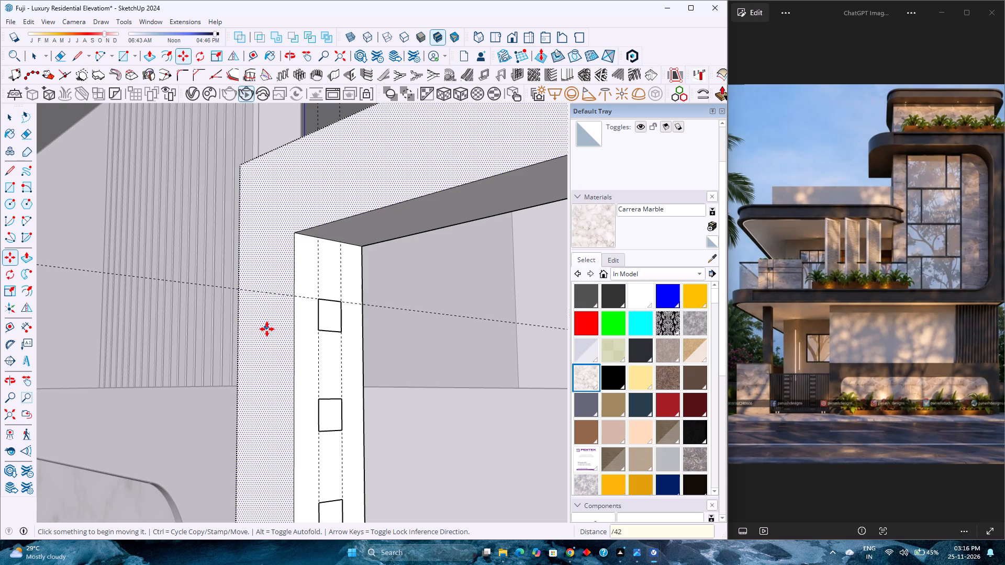
# Extrude the topmost square profile 2' 9" across the frame to the opposite upright, forming horizontal slats.
pyautogui.press('p')
pyautogui.press('space')
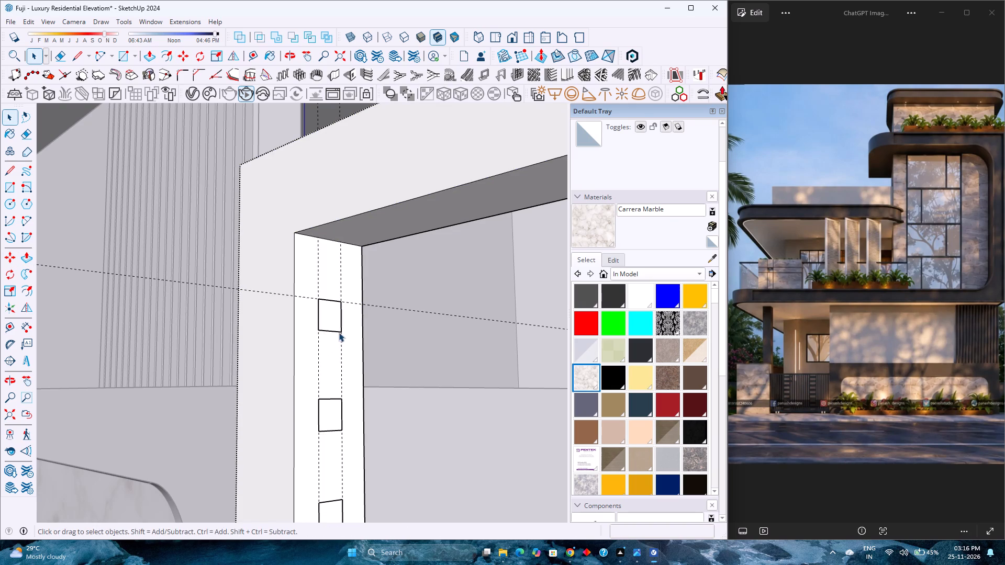
pyautogui.doubleClick(333, 317)
pyautogui.scroll(3, 333, 317)
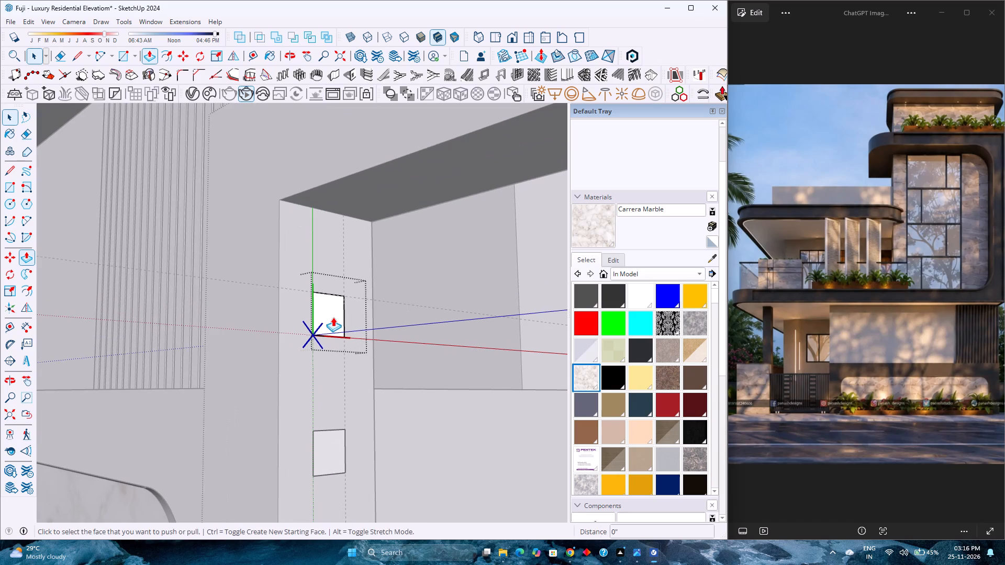
pyautogui.press('p')
pyautogui.click(333, 317)
pyautogui.scroll(-16, 349, 320)
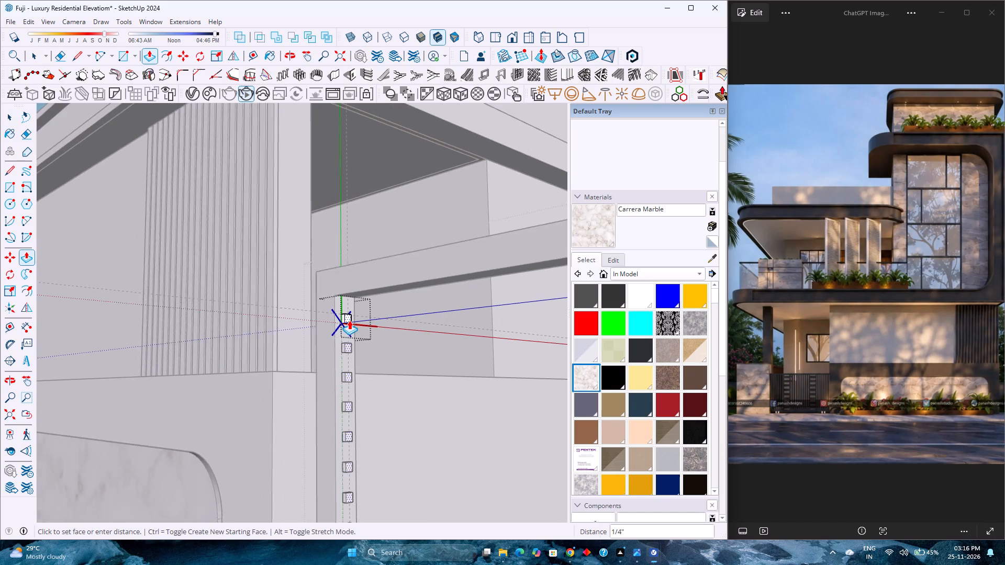
pyautogui.scroll(-19, 349, 320)
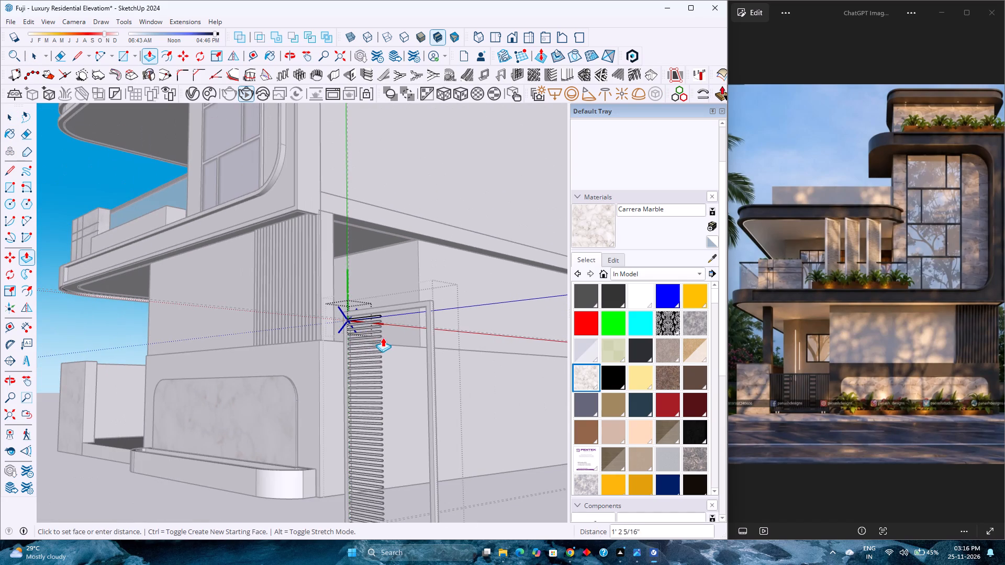
pyautogui.scroll(7, 418, 320)
pyautogui.moveTo(418, 320); pyautogui.dragTo(425, 313, button='middle')
pyautogui.middleClick(425, 313)
pyautogui.scroll(-4, 425, 313)
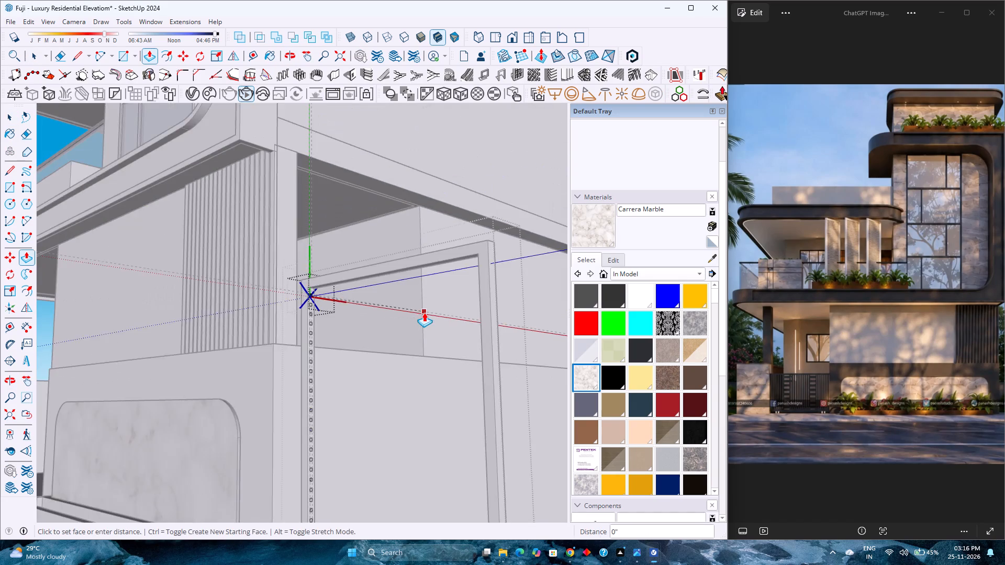
pyautogui.scroll(-3, 424, 312)
pyautogui.scroll(2, 450, 284)
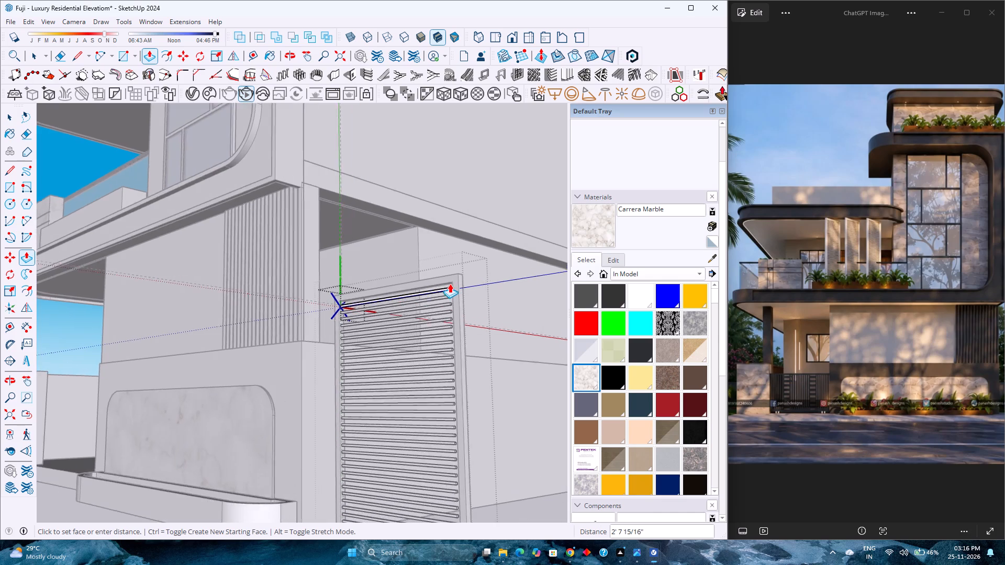
pyautogui.moveTo(450, 284); pyautogui.dragTo(645, 456, button='middle')
pyautogui.scroll(1, 645, 456)
pyautogui.scroll(8, 434, 266)
pyautogui.click(443, 277)
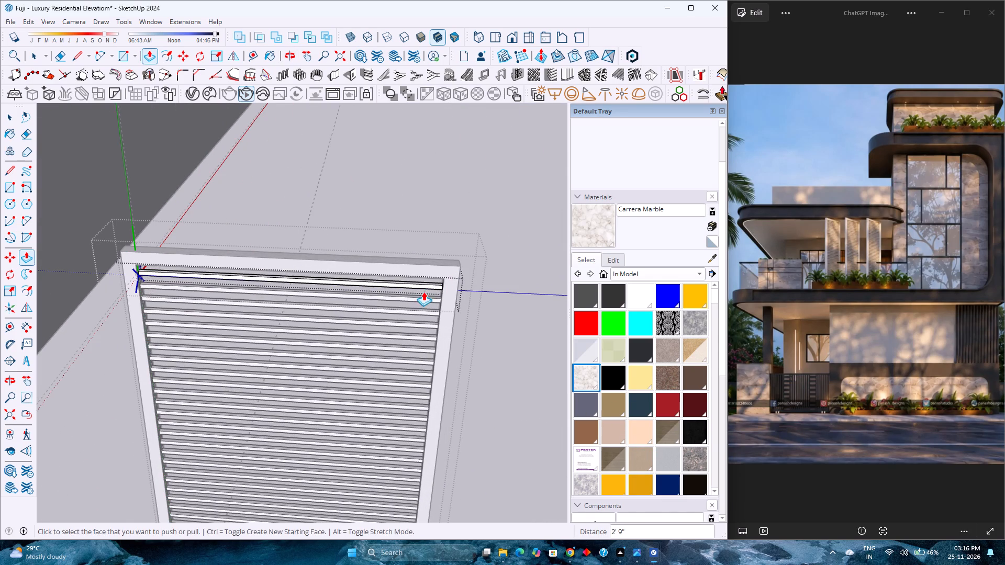
# Push/Pull a long face of the topmost slat by 0.25 from the panel's other side.
pyautogui.scroll(-5, 423, 291)
pyautogui.middleClick(399, 312)
pyautogui.moveTo(398, 312); pyautogui.dragTo(307, 217, button='middle')
pyautogui.middleClick(307, 217)
pyautogui.scroll(-8, 342, 321)
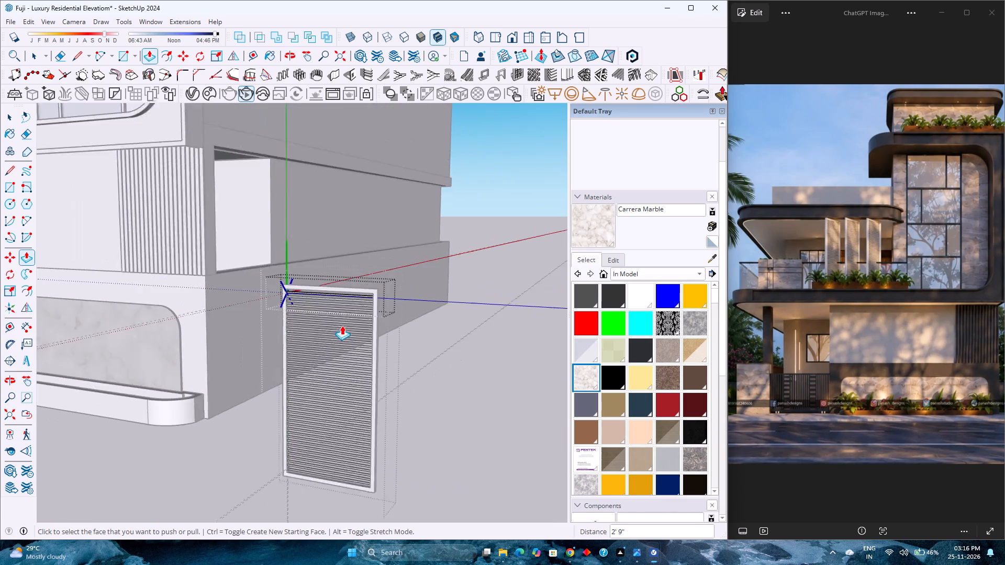
pyautogui.scroll(-1, 342, 325)
pyautogui.moveTo(317, 358); pyautogui.dragTo(488, 263, button='middle')
pyautogui.middleClick(488, 263)
pyautogui.middleClick(488, 263)
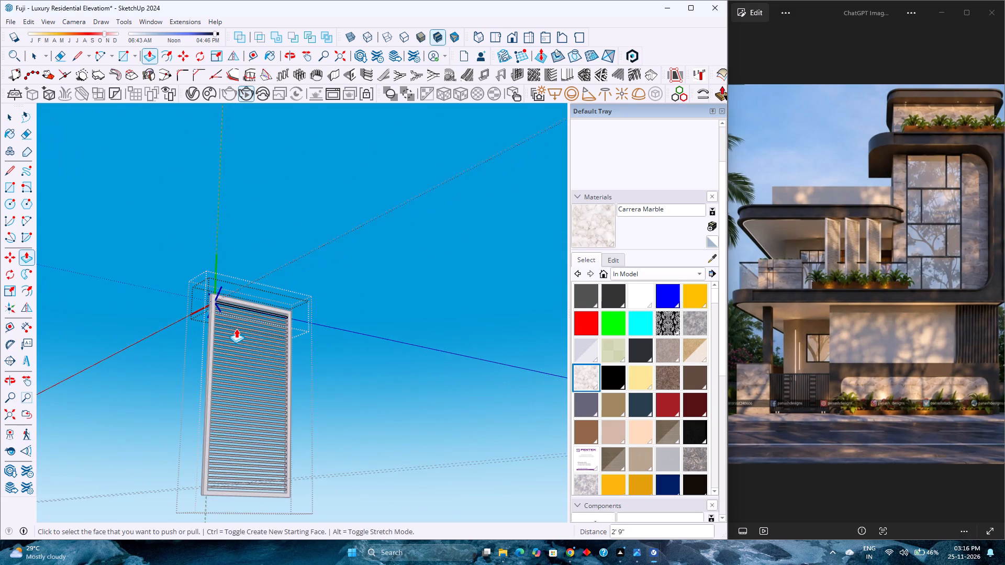
pyautogui.scroll(3, 240, 327)
pyautogui.scroll(18, 294, 315)
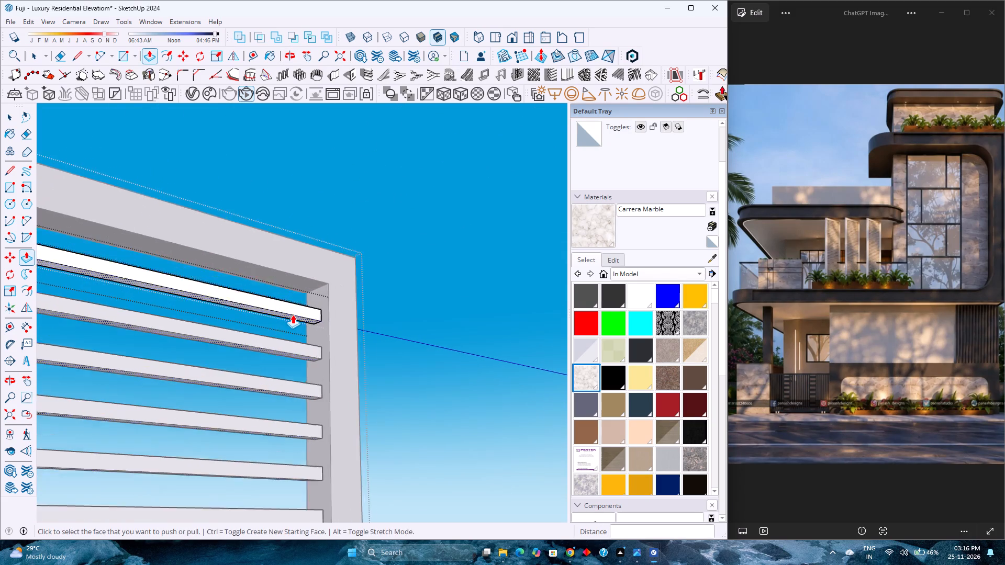
pyautogui.scroll(5, 293, 314)
pyautogui.click(298, 318)
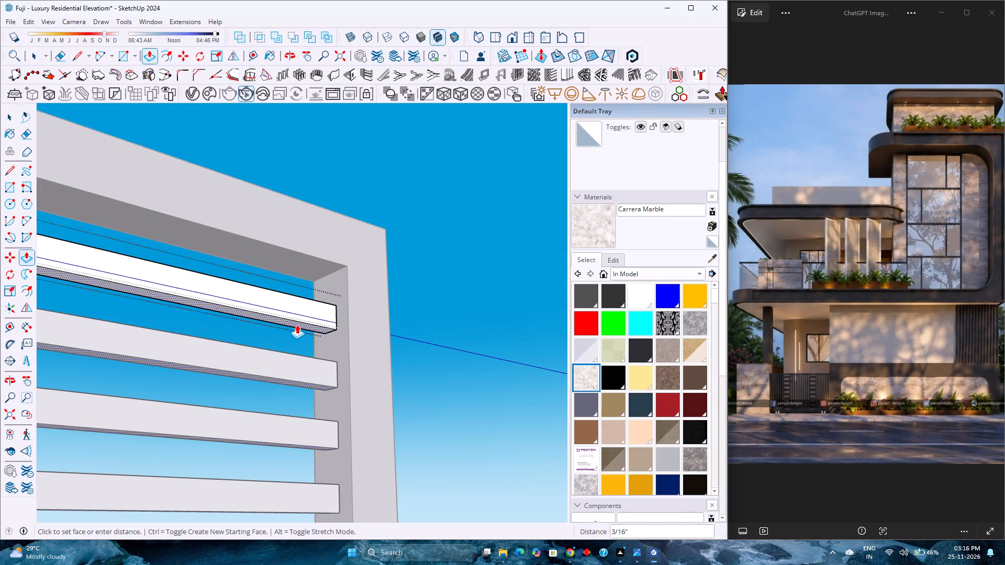
pyautogui.write('0.2')
pyautogui.press('5')
pyautogui.press('Return')
# Repeat the 0.25 Push/Pull on the topmost slat's other long faces, front and rear, and finish editing the slat.
pyautogui.moveTo(294, 316); pyautogui.dragTo(320, 438, button='middle')
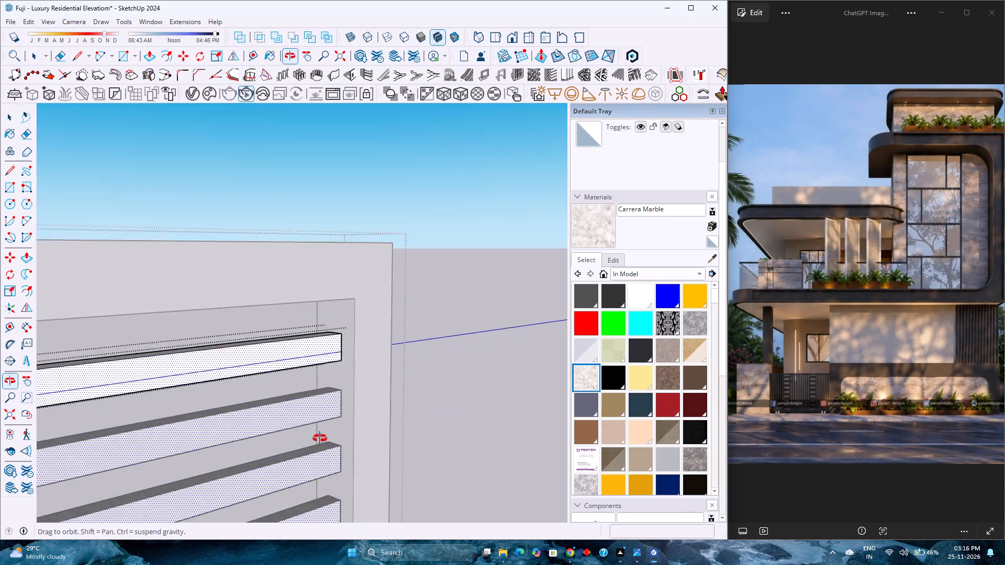
pyautogui.moveTo(320, 438); pyautogui.dragTo(320, 440, button='middle')
pyautogui.middleClick(320, 440)
pyautogui.scroll(2, 312, 354)
pyautogui.doubleClick(311, 338)
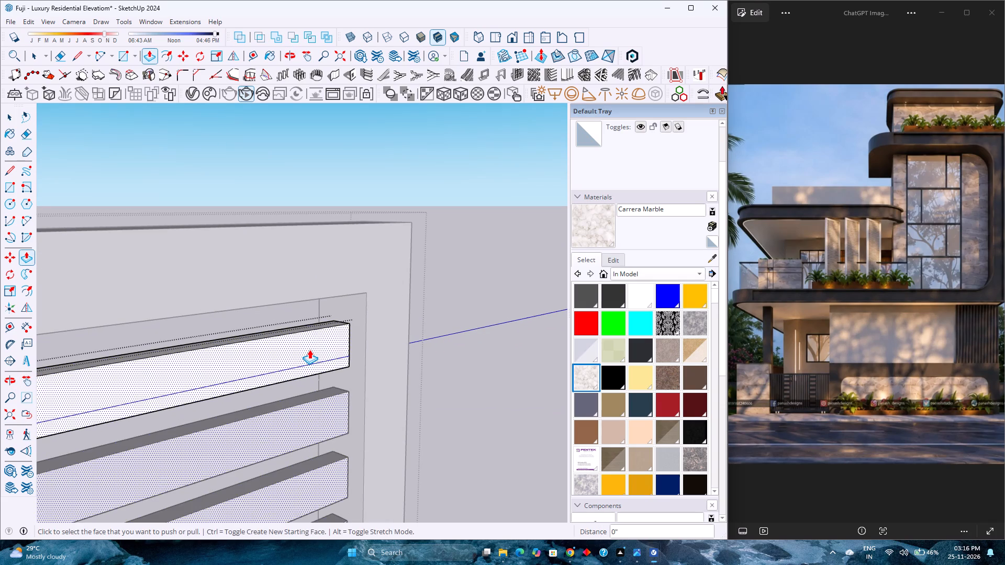
pyautogui.doubleClick(309, 349)
pyautogui.middleClick(307, 352)
pyautogui.moveTo(322, 342); pyautogui.dragTo(589, 307, button='middle')
pyautogui.middleClick(589, 307)
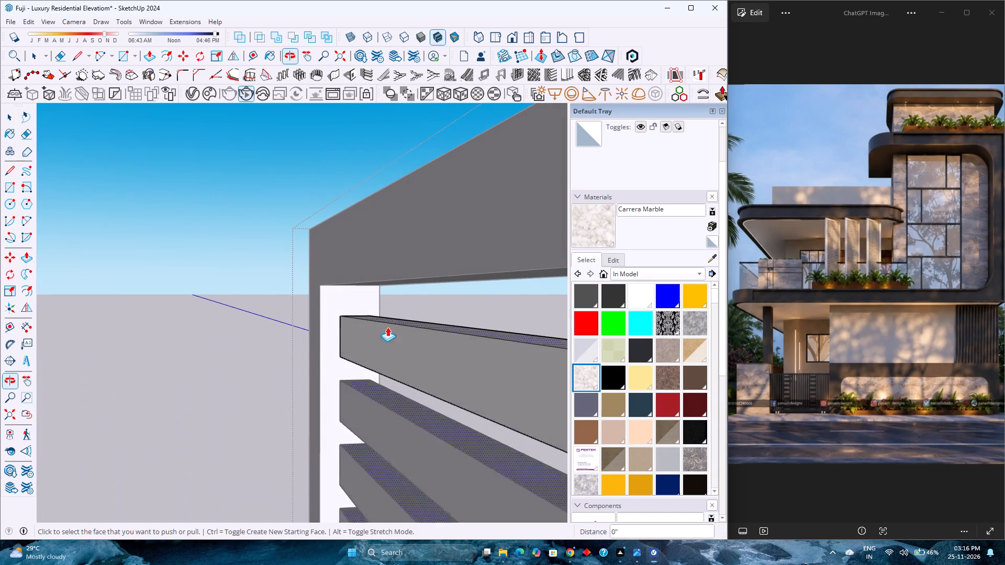
pyautogui.doubleClick(362, 334)
pyautogui.scroll(-2, 360, 335)
pyautogui.moveTo(359, 335); pyautogui.dragTo(251, 334, button='middle')
pyautogui.moveTo(216, 334); pyautogui.dragTo(180, 334, button='middle')
pyautogui.scroll(-3, 176, 333)
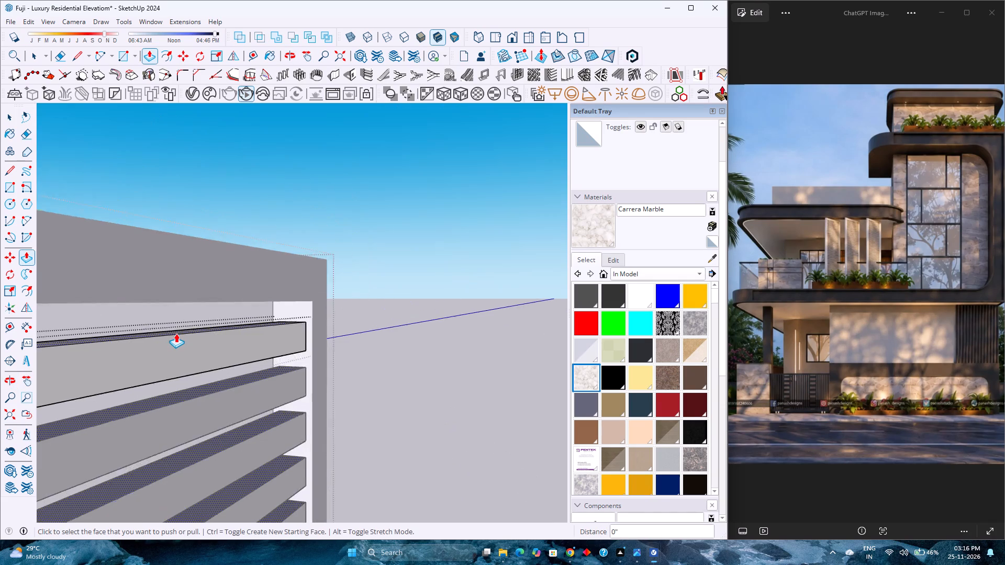
pyautogui.scroll(-16, 176, 333)
pyautogui.press('space')
pyautogui.scroll(-4, 283, 339)
pyautogui.press('Escape')
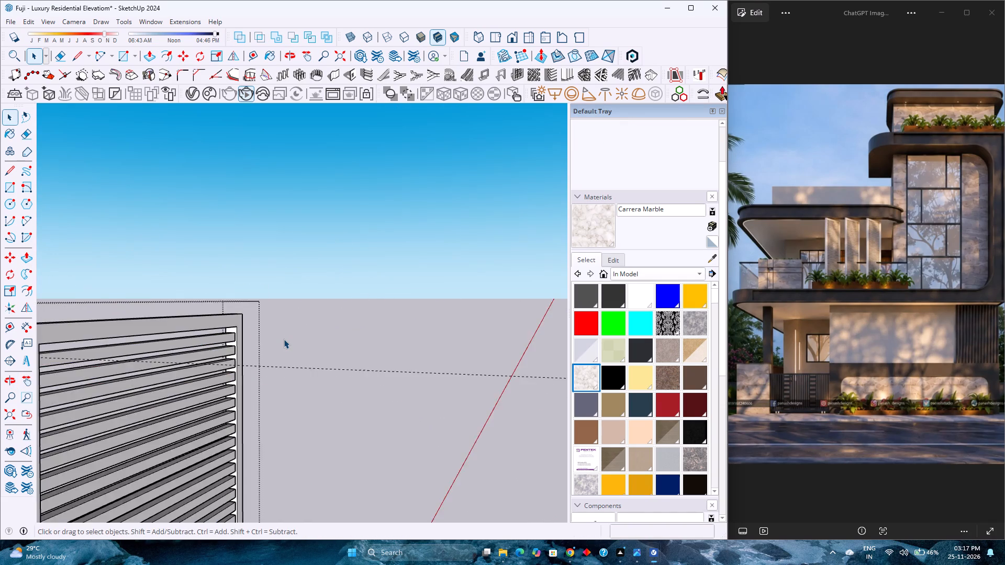
# Delete all construction guides and close the louvred panel's group.
pyautogui.scroll(-20, 284, 339)
pyautogui.moveTo(306, 380); pyautogui.dragTo(121, 381, button='middle')
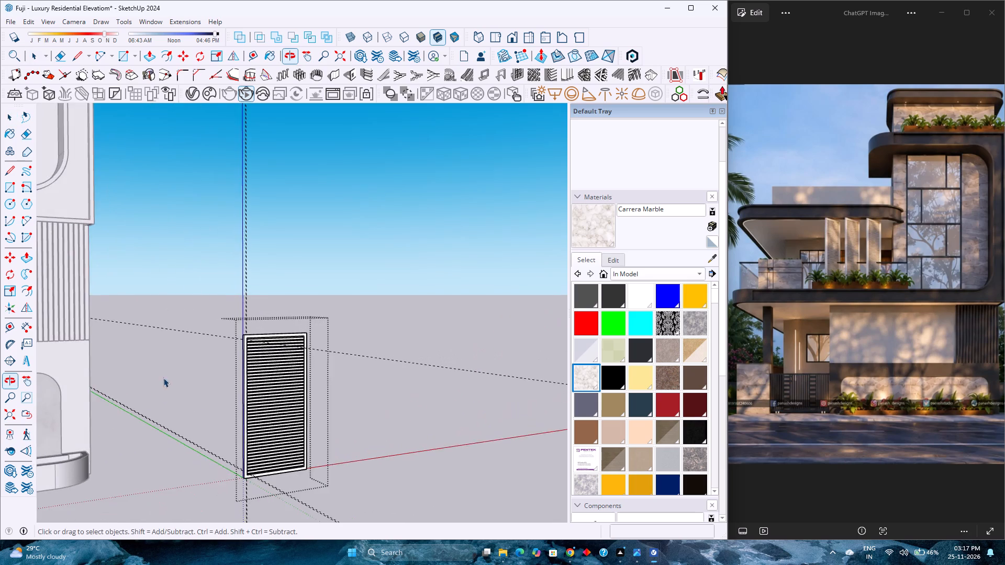
pyautogui.scroll(-4, 231, 377)
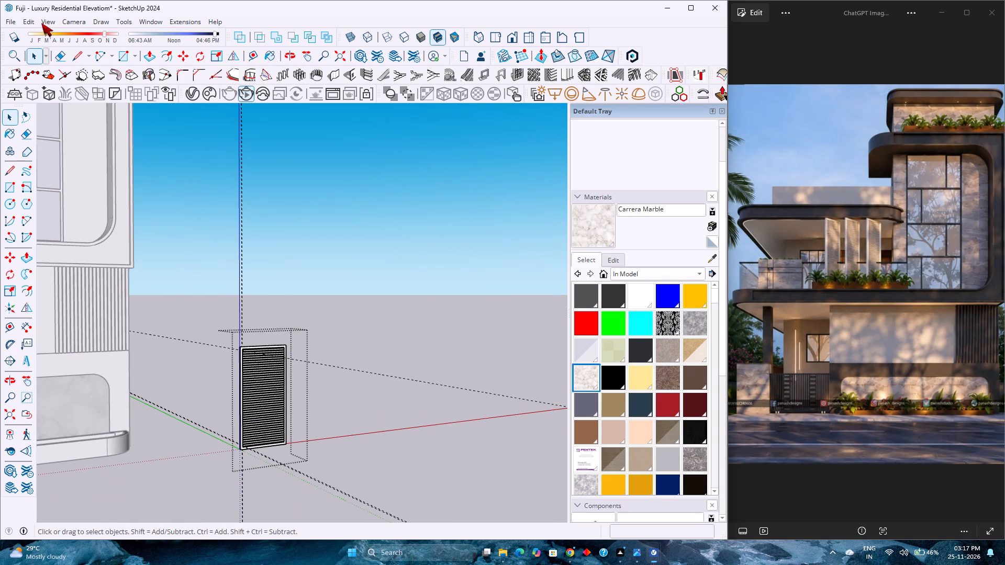
pyautogui.click(26, 22)
pyautogui.click(83, 123)
pyautogui.click(308, 247)
pyautogui.scroll(-4, 307, 248)
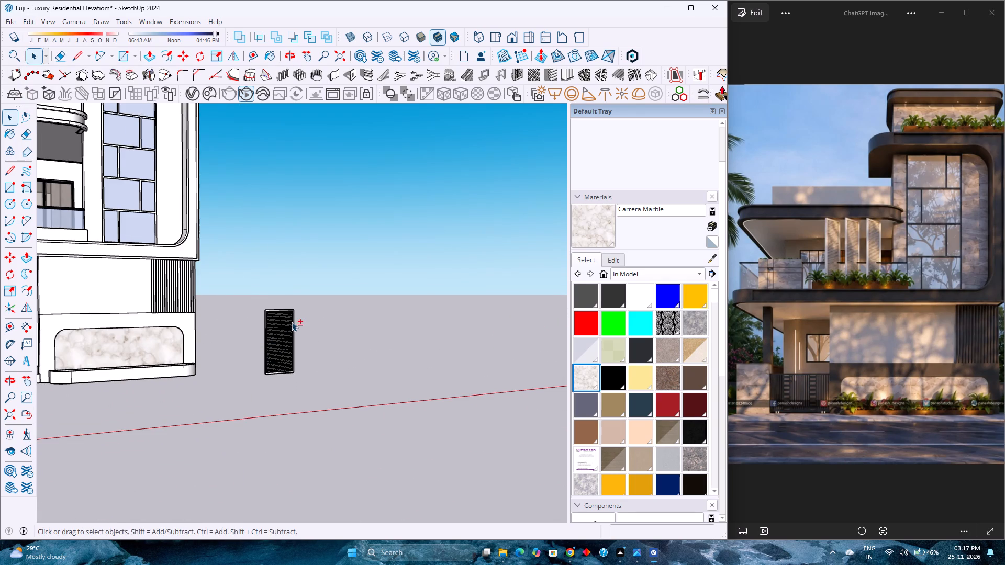
# Move the louvred panel by its upper corner to the first-floor balcony, beneath the rounded canopy beside the tall window wall.
pyautogui.keyDown('shift'); pyautogui.moveTo(292, 322); pyautogui.dragTo(382, 305, button='middle'); pyautogui.keyUp('shift')
pyautogui.moveTo(386, 303); pyautogui.dragTo(396, 338, button='middle')
pyautogui.middleClick(396, 340)
pyautogui.click(370, 335)
pyautogui.scroll(2, 367, 335)
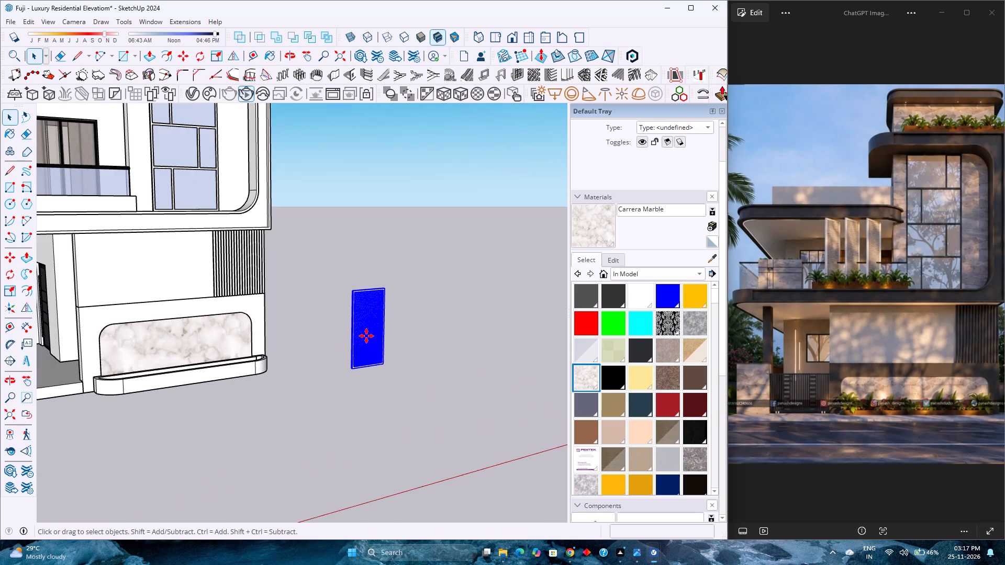
pyautogui.press('m')
pyautogui.scroll(12, 381, 300)
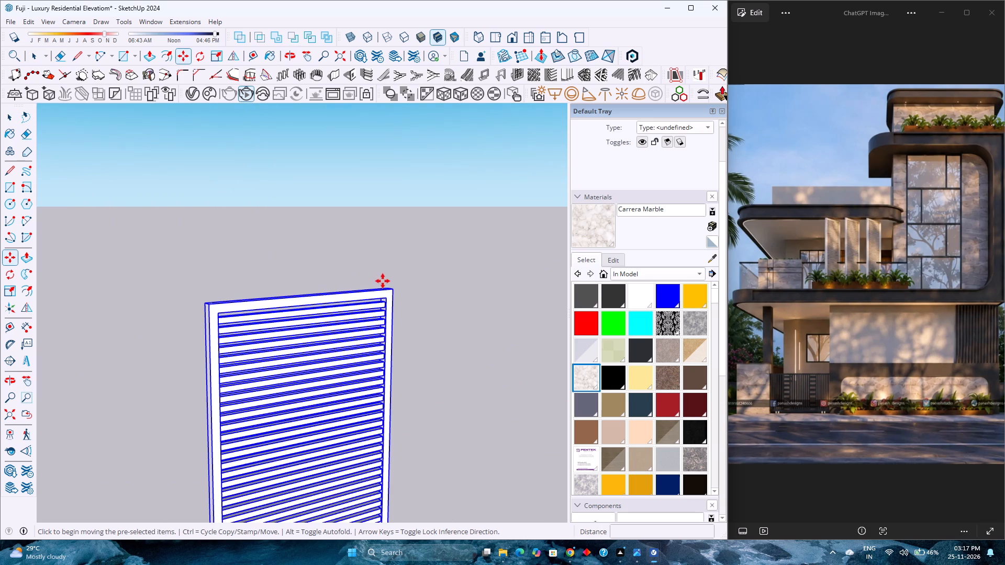
pyautogui.click(386, 285)
pyautogui.scroll(-14, 379, 278)
pyautogui.scroll(-2, 215, 228)
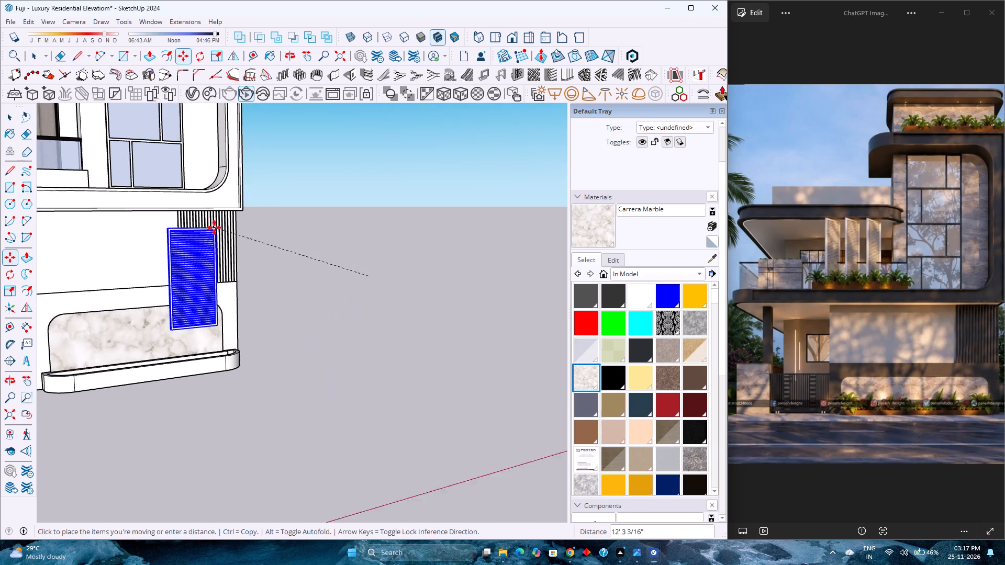
pyautogui.scroll(-2, 214, 228)
pyautogui.keyDown('shift'); pyautogui.moveTo(214, 225); pyautogui.dragTo(345, 434, button='middle'); pyautogui.keyUp('shift')
pyautogui.scroll(-1, 338, 427)
pyautogui.scroll(4, 219, 272)
pyautogui.moveTo(197, 329); pyautogui.dragTo(241, 271, button='middle')
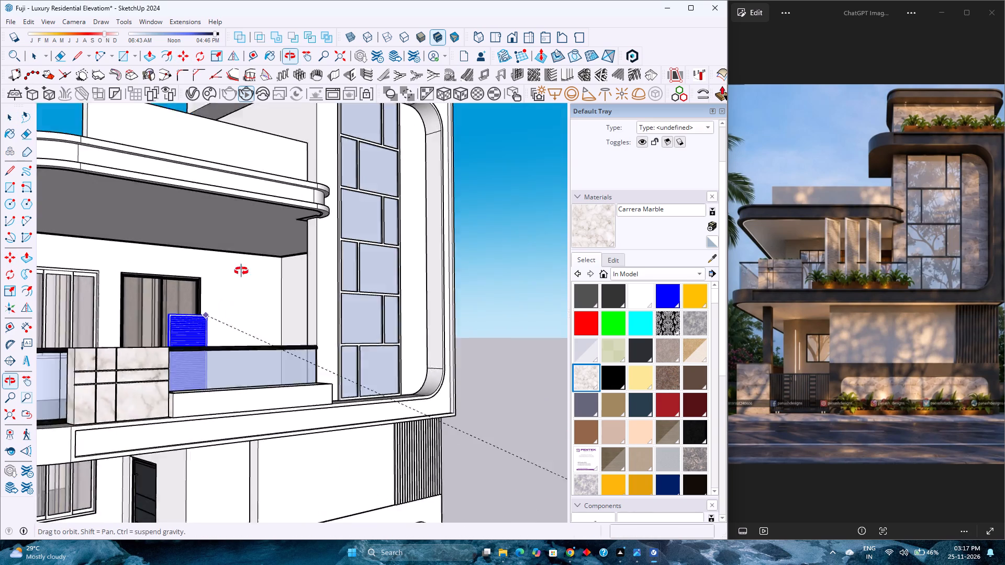
pyautogui.moveTo(241, 271); pyautogui.dragTo(265, 251, button='middle')
pyautogui.middleClick(265, 251)
pyautogui.scroll(6, 354, 197)
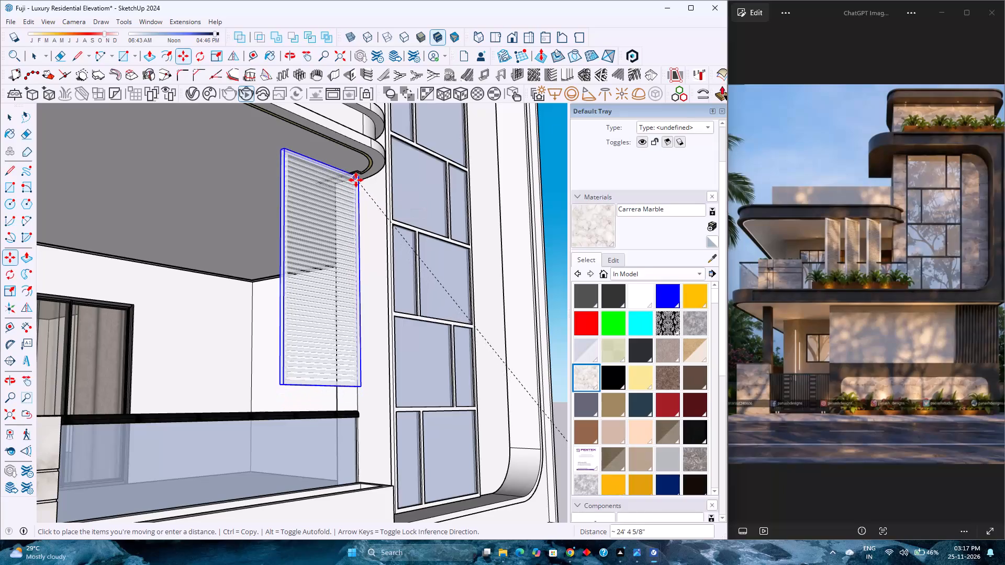
pyautogui.click(356, 180)
pyautogui.moveTo(349, 263); pyautogui.dragTo(64, 365, button='middle')
pyautogui.middleClick(64, 365)
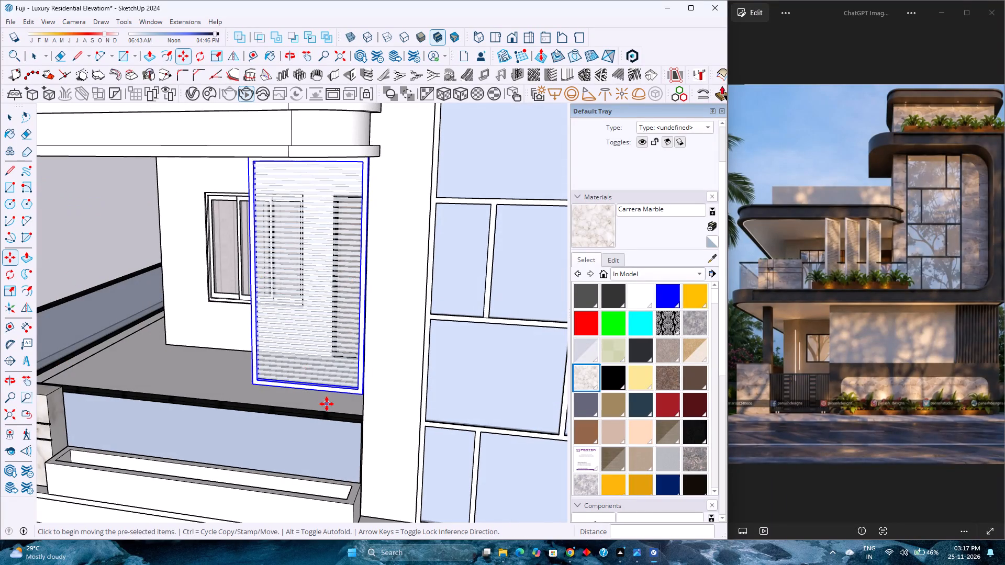
# Stretch the louvred panel's height downward past the balcony handrail with a blue-axis scale of about 1.14.
pyautogui.scroll(4, 327, 404)
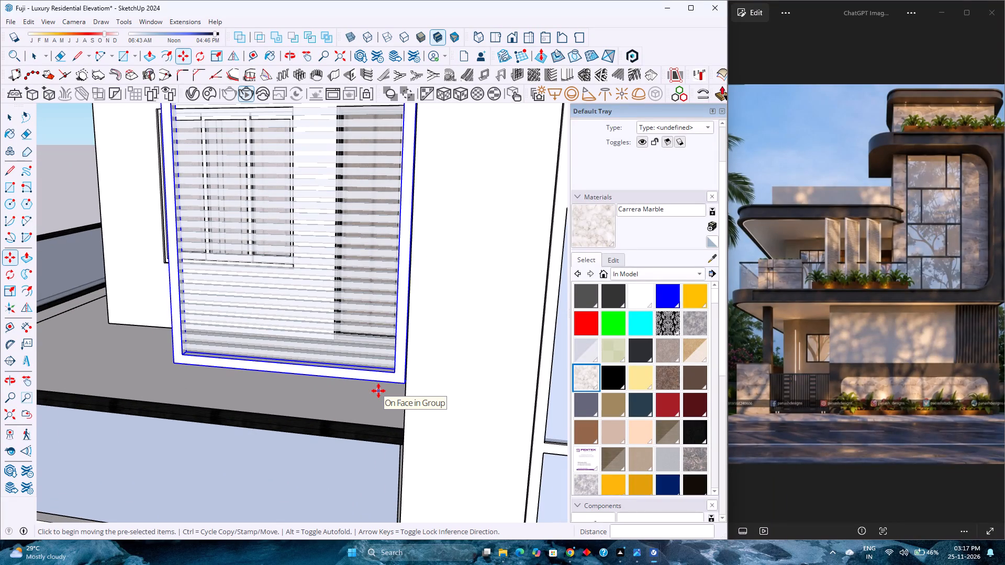
pyautogui.press('s')
pyautogui.scroll(1, 294, 394)
pyautogui.moveTo(294, 394); pyautogui.dragTo(569, 245, button='middle')
pyautogui.middleClick(570, 245)
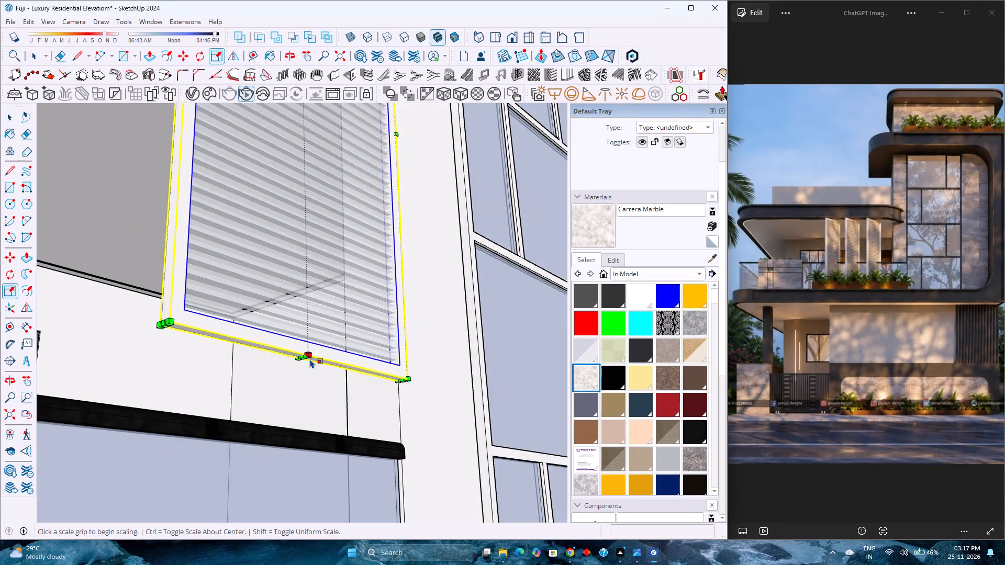
pyautogui.scroll(5, 310, 359)
pyautogui.click(401, 274)
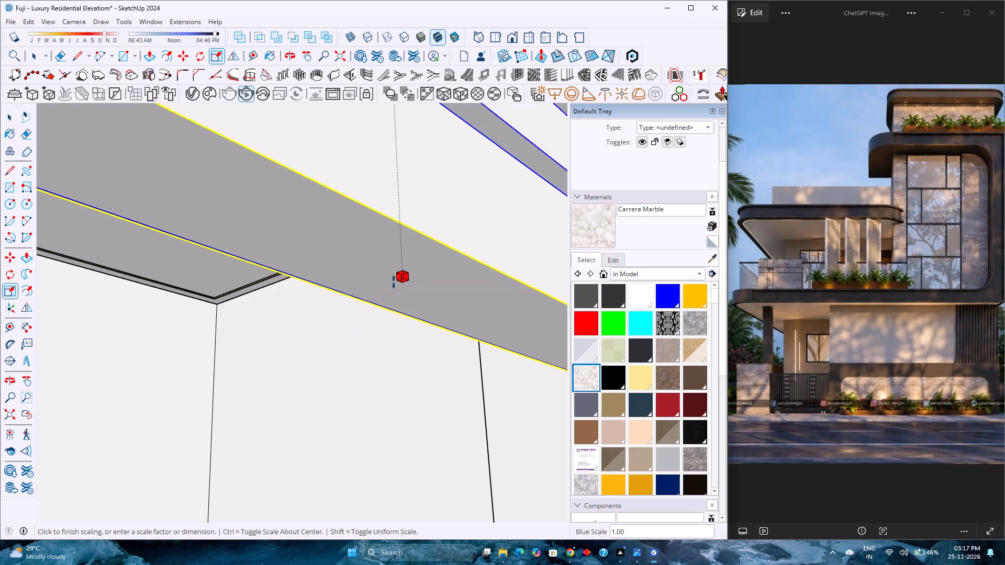
pyautogui.scroll(-20, 367, 318)
pyautogui.scroll(-3, 367, 318)
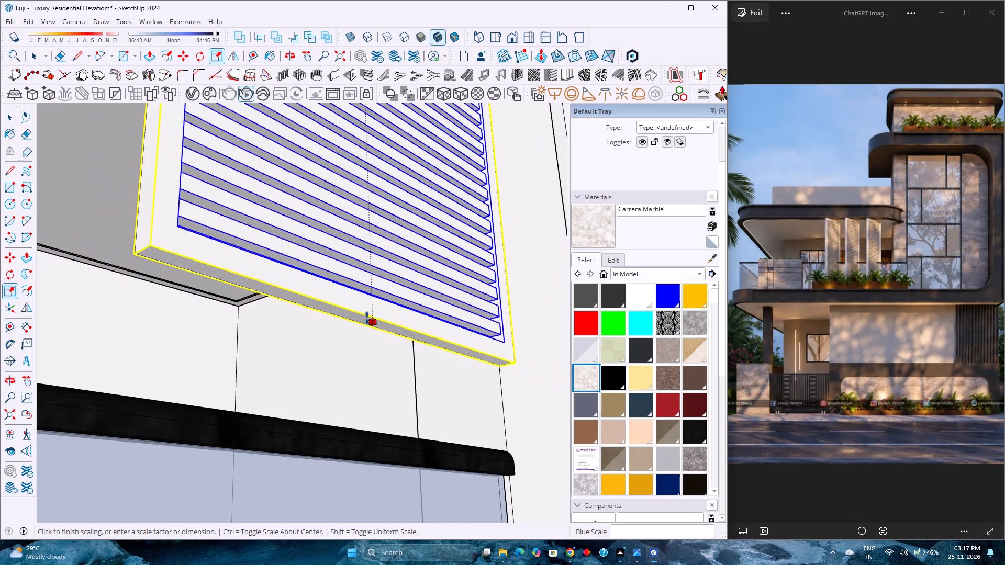
pyautogui.scroll(-4, 366, 319)
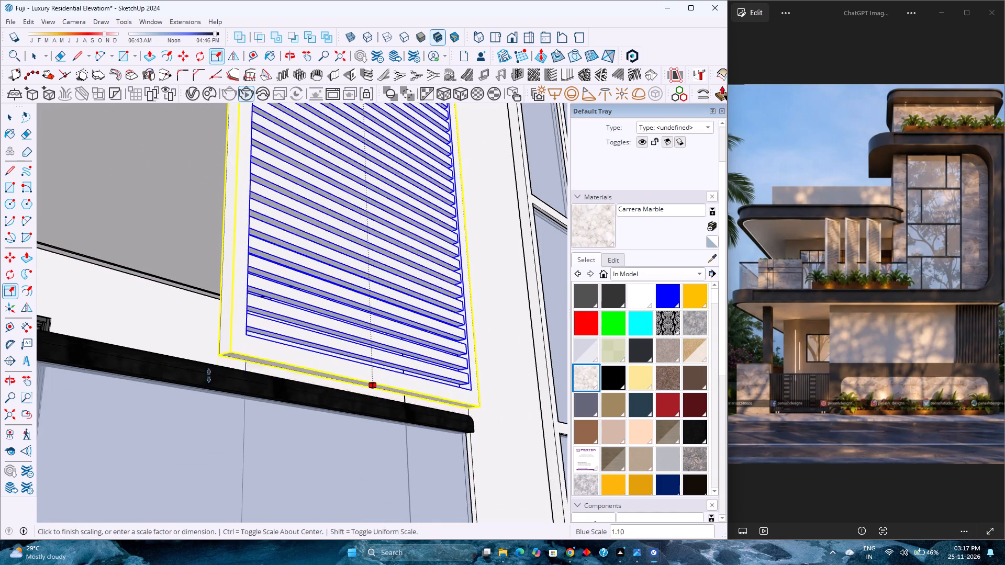
pyautogui.moveTo(175, 358); pyautogui.dragTo(301, 427, button='middle')
pyautogui.middleClick(301, 427)
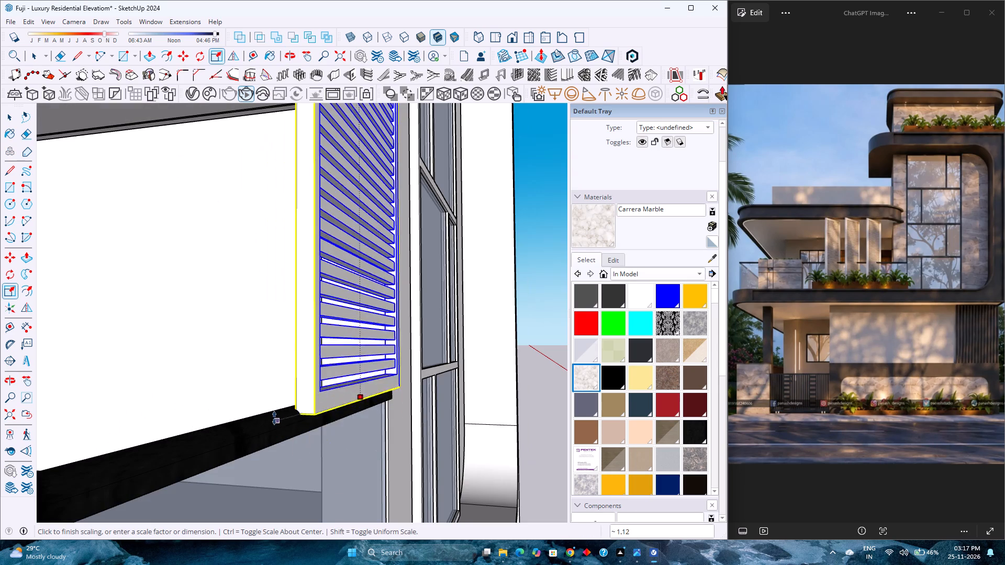
pyautogui.click(264, 411)
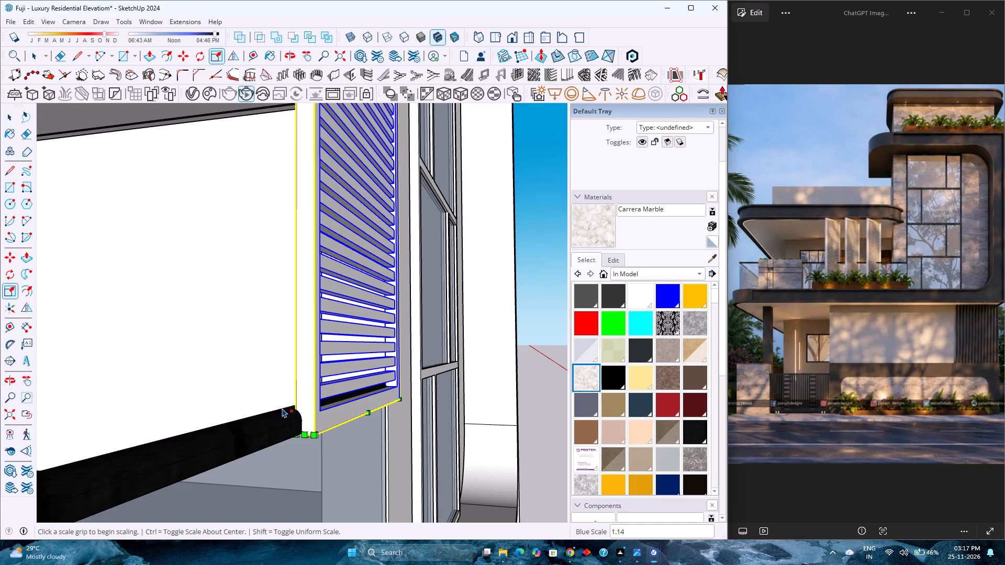
# Shorten the louvred panel's height from its bottom edge with a blue-axis scale of 0.98.
pyautogui.moveTo(286, 408); pyautogui.dragTo(144, 411, button='middle')
pyautogui.middleClick(143, 411)
pyautogui.scroll(-16, 304, 408)
pyautogui.scroll(11, 308, 404)
pyautogui.moveTo(327, 403); pyautogui.dragTo(351, 355, button='middle')
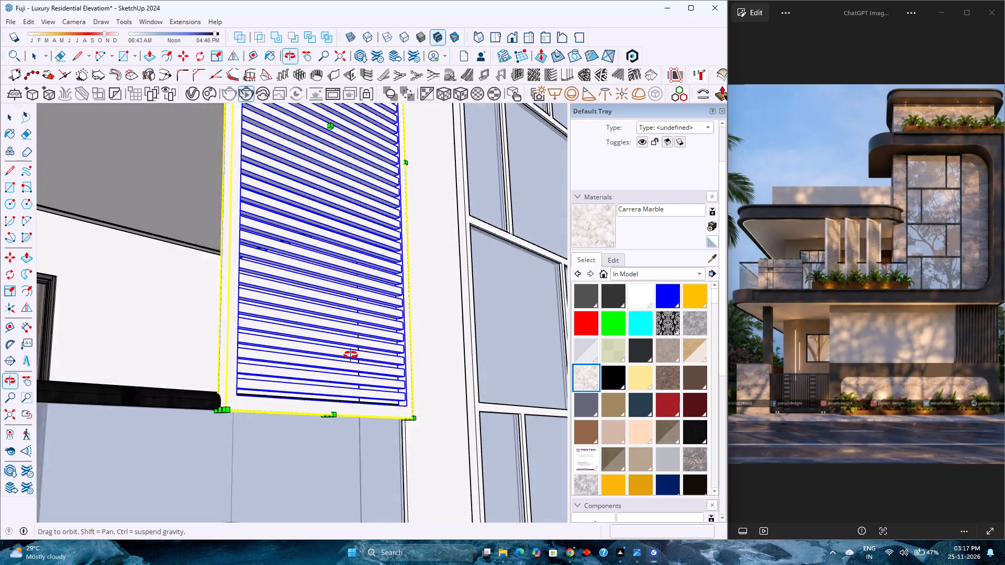
pyautogui.moveTo(351, 355); pyautogui.dragTo(355, 348, button='middle')
pyautogui.middleClick(355, 348)
pyautogui.scroll(4, 319, 407)
pyautogui.click(330, 421)
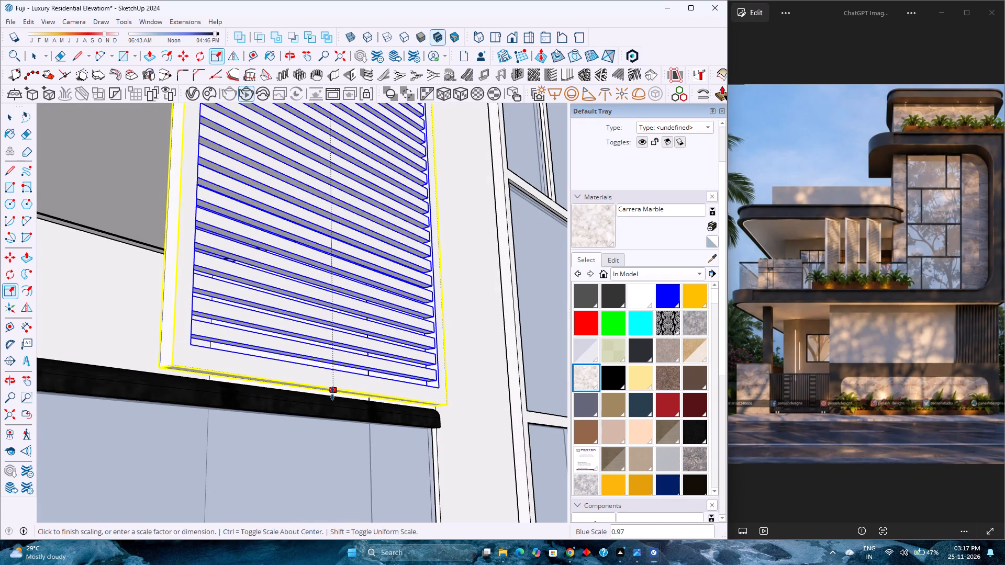
pyautogui.write('0.98')
pyautogui.press('Return')
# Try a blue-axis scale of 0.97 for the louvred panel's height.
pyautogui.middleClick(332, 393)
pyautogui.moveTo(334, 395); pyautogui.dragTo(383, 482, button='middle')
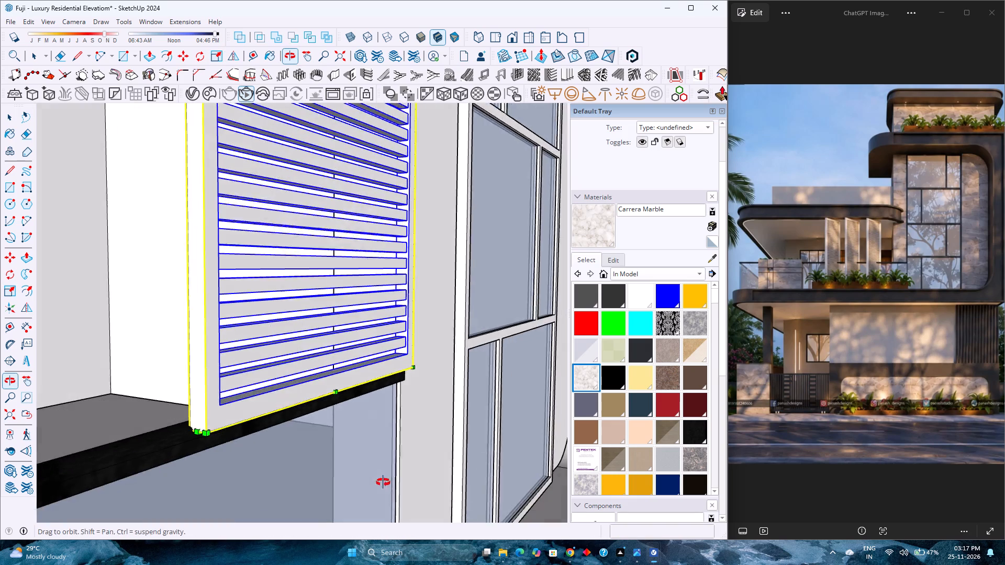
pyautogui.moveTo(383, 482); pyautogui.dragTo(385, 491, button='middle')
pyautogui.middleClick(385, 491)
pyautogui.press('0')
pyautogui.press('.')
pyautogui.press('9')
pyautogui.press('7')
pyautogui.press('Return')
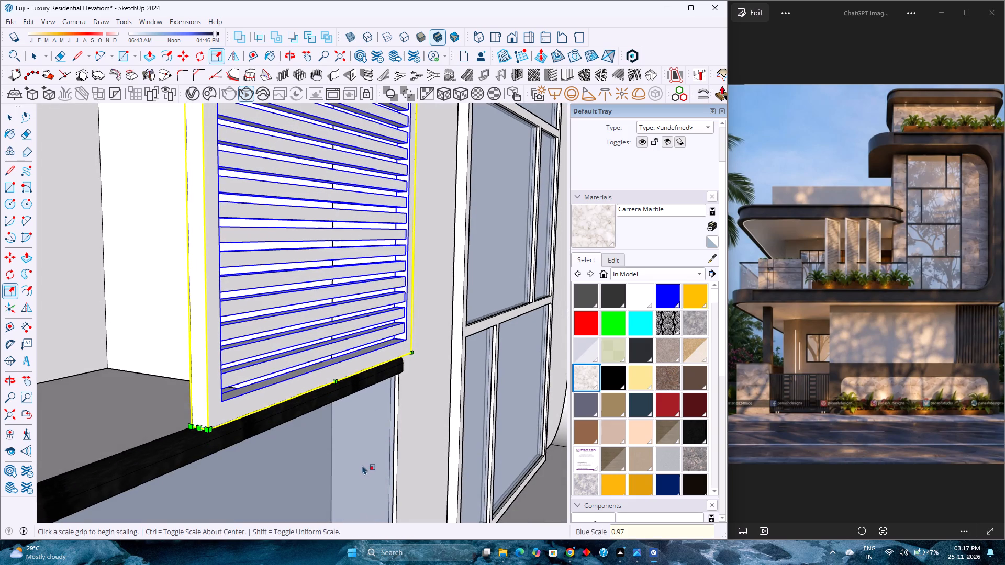
# Refine the panel's blue-axis scale to 0.975 so its bottom edge meets the top of the balcony handrail.
pyautogui.moveTo(206, 467); pyautogui.dragTo(278, 401, button='middle')
pyautogui.middleClick(278, 401)
pyautogui.middleClick(278, 401)
pyautogui.middleClick(283, 402)
pyautogui.scroll(2, 305, 312)
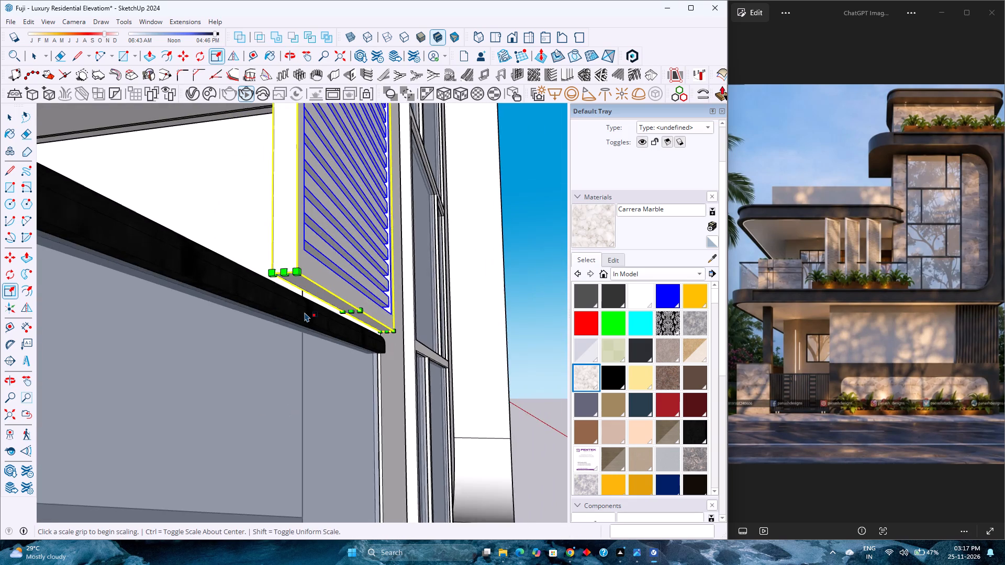
pyautogui.scroll(1, 305, 312)
pyautogui.moveTo(305, 312); pyautogui.dragTo(308, 346, button='middle')
pyautogui.middleClick(308, 346)
pyautogui.middleClick(307, 348)
pyautogui.press('0')
pyautogui.press('.')
pyautogui.press('9')
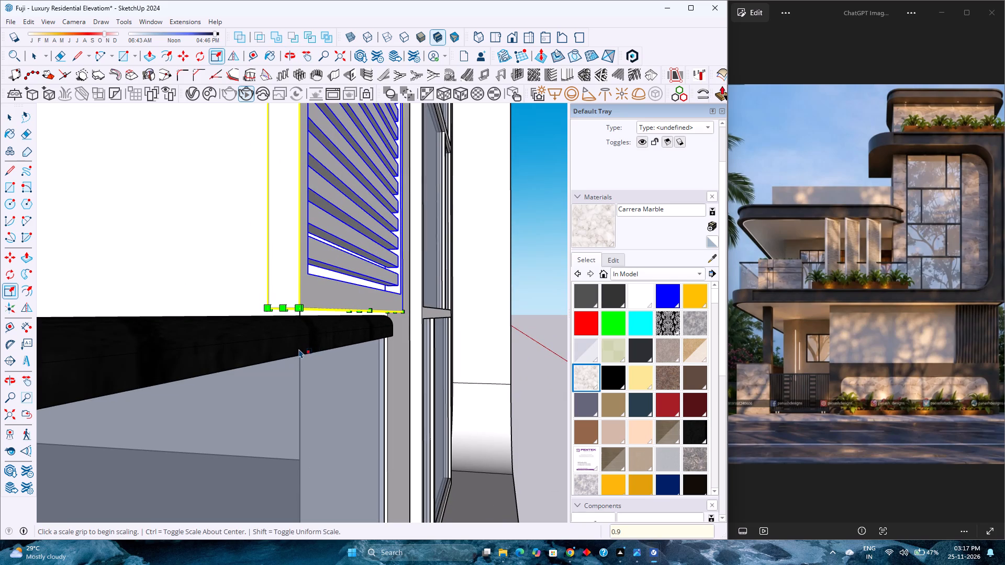
pyautogui.press('7')
pyautogui.press('5')
pyautogui.press('Return')
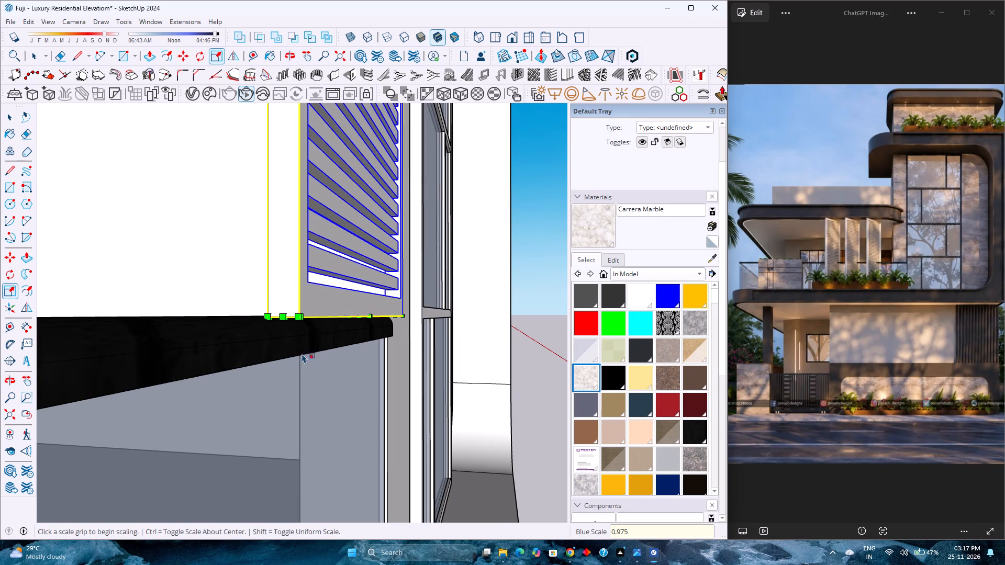
# Rotate the louvred panel inward 45 degrees around the vertical axis, pivoting on its lower outer corner at the handrail.
pyautogui.moveTo(296, 364); pyautogui.dragTo(153, 415, button='middle')
pyautogui.scroll(-15, 181, 402)
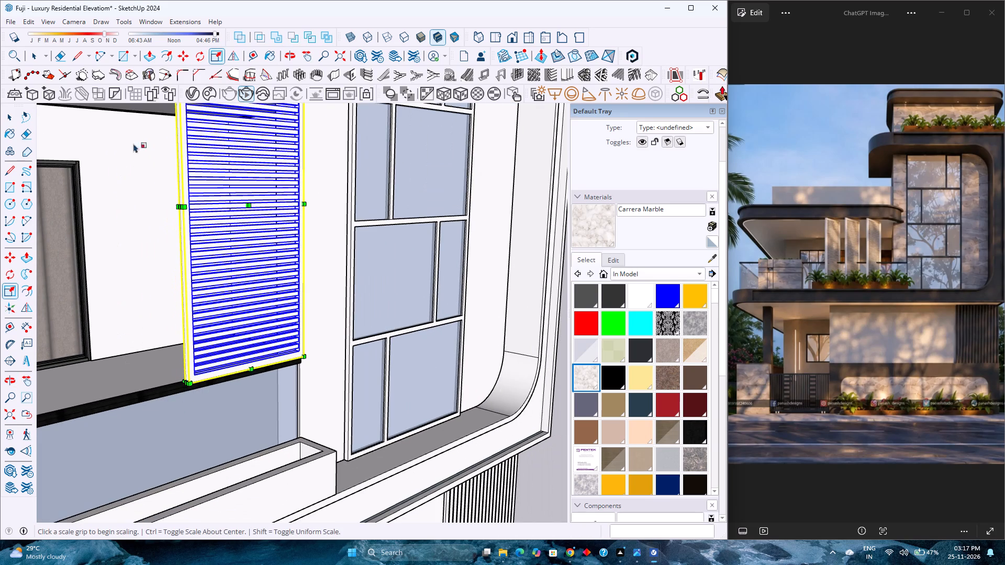
pyautogui.click(196, 54)
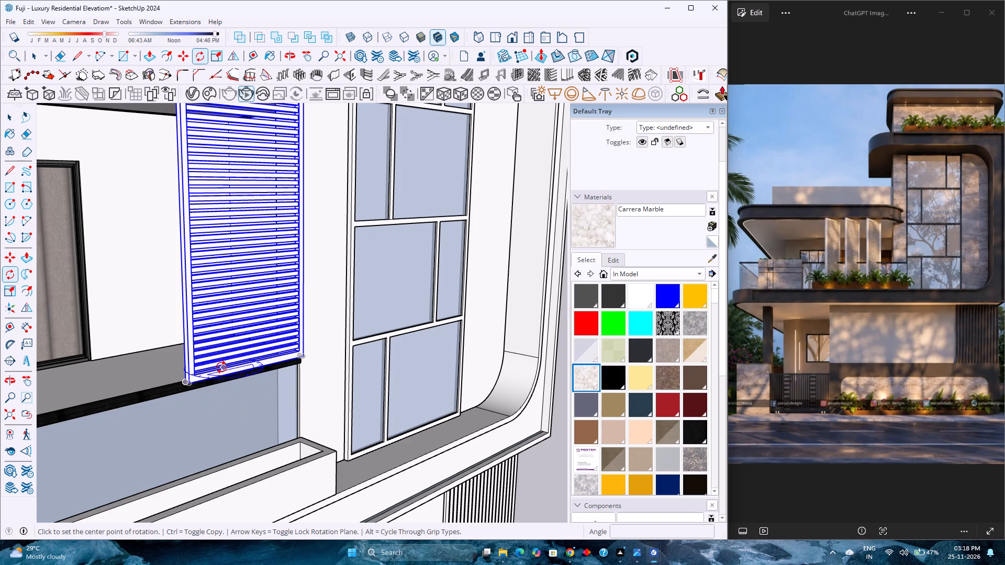
pyautogui.press('Up')
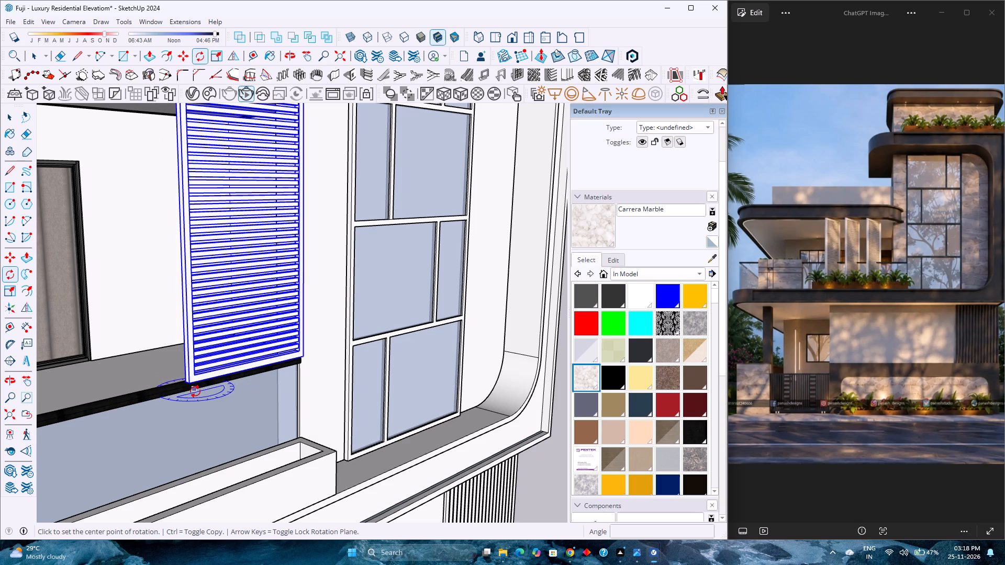
pyautogui.click(192, 389)
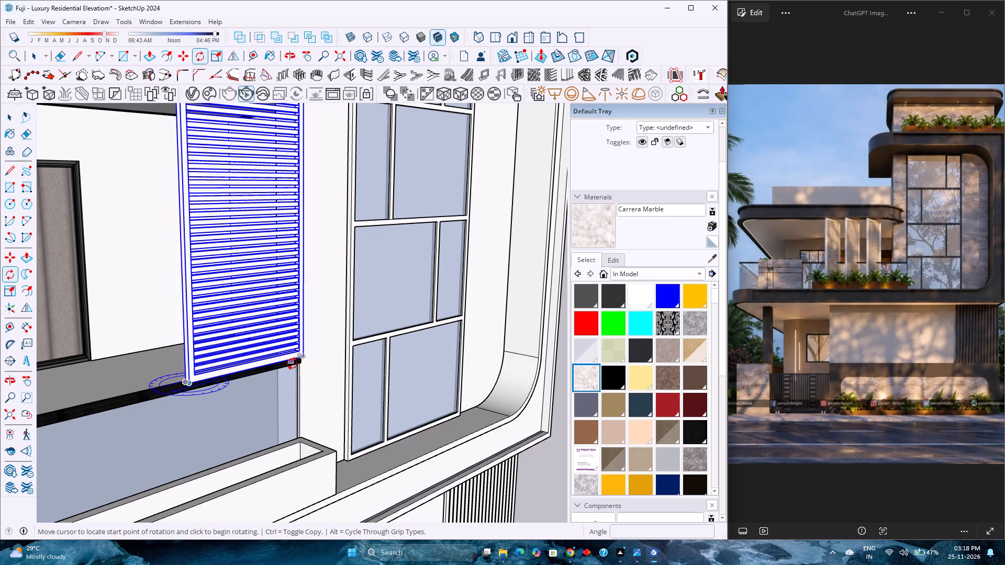
pyautogui.press('Right')
pyautogui.click(300, 359)
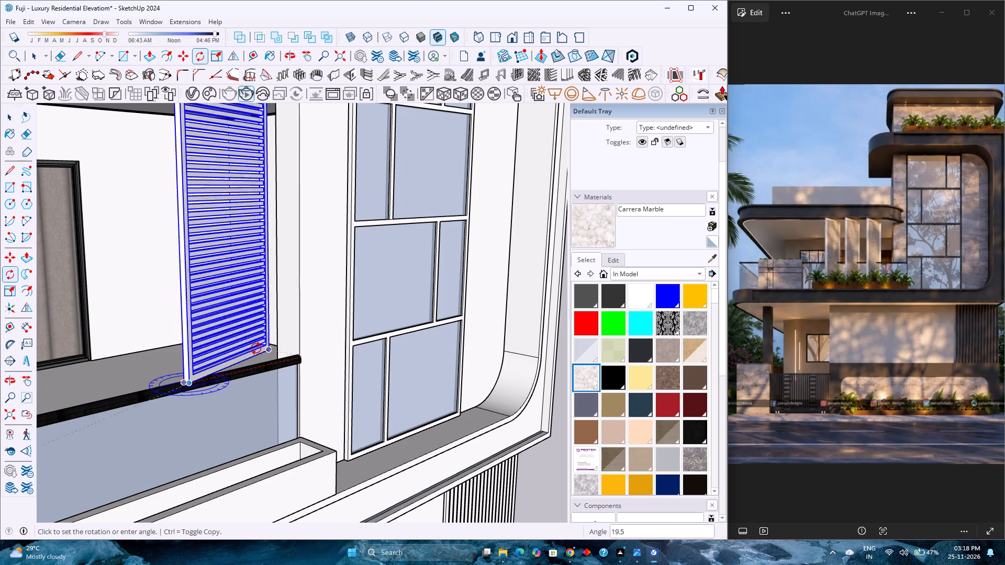
pyautogui.press('Left')
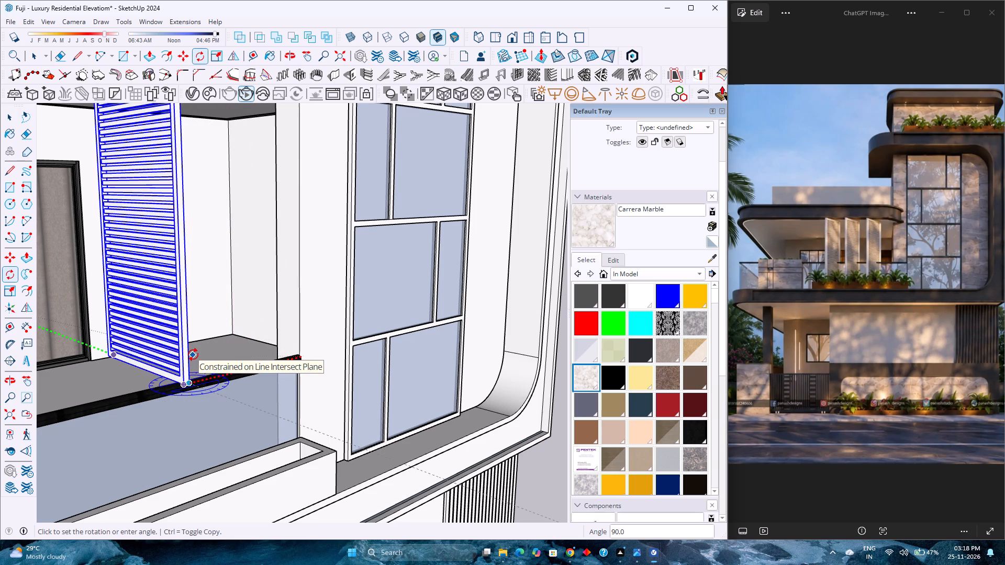
pyautogui.click(193, 355)
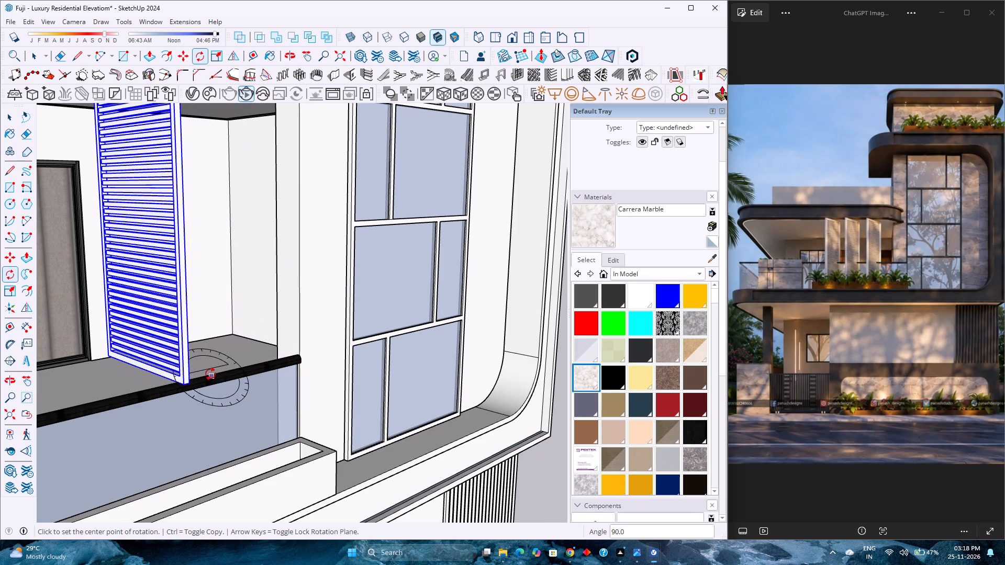
pyautogui.press('4')
pyautogui.press('5')
pyautogui.press('Return')
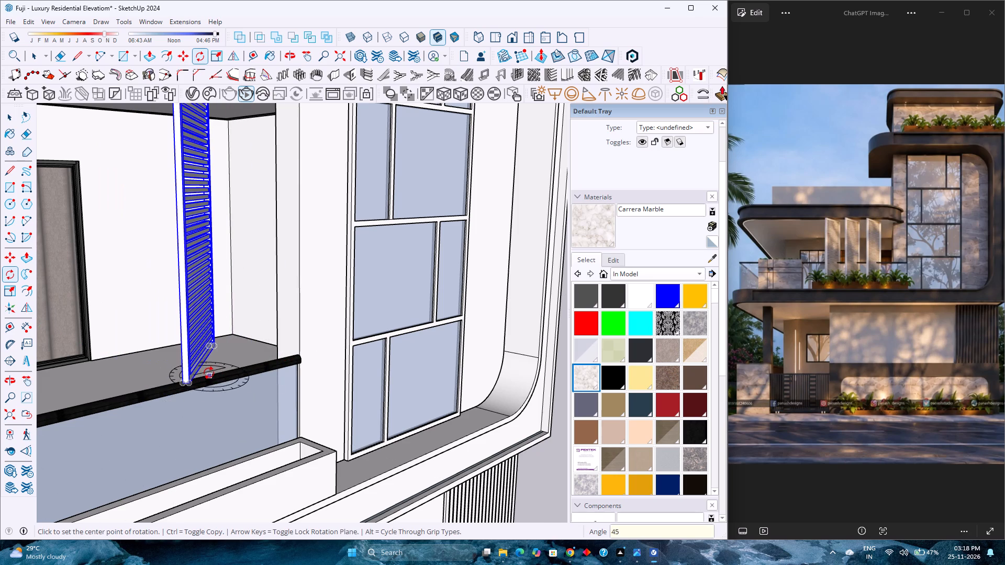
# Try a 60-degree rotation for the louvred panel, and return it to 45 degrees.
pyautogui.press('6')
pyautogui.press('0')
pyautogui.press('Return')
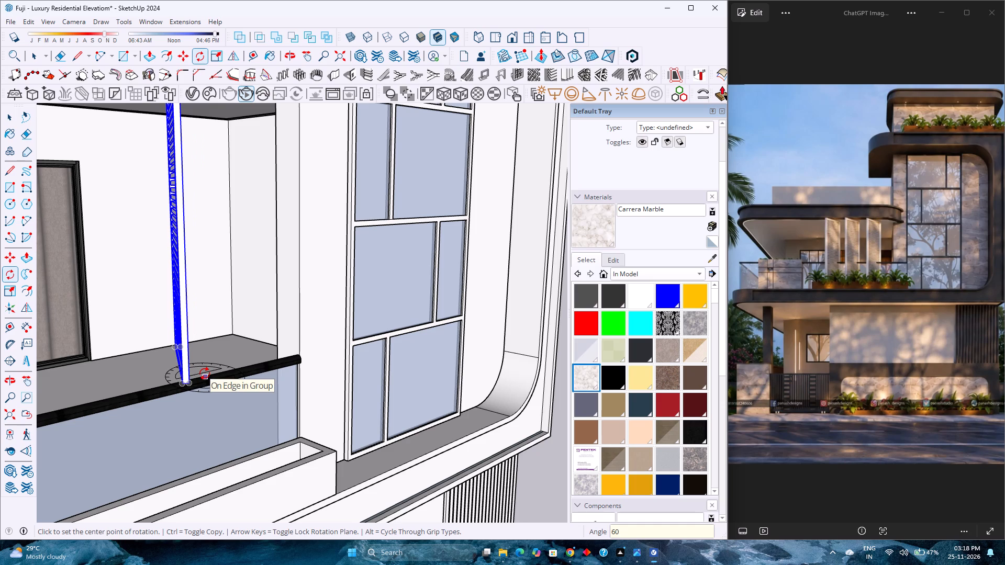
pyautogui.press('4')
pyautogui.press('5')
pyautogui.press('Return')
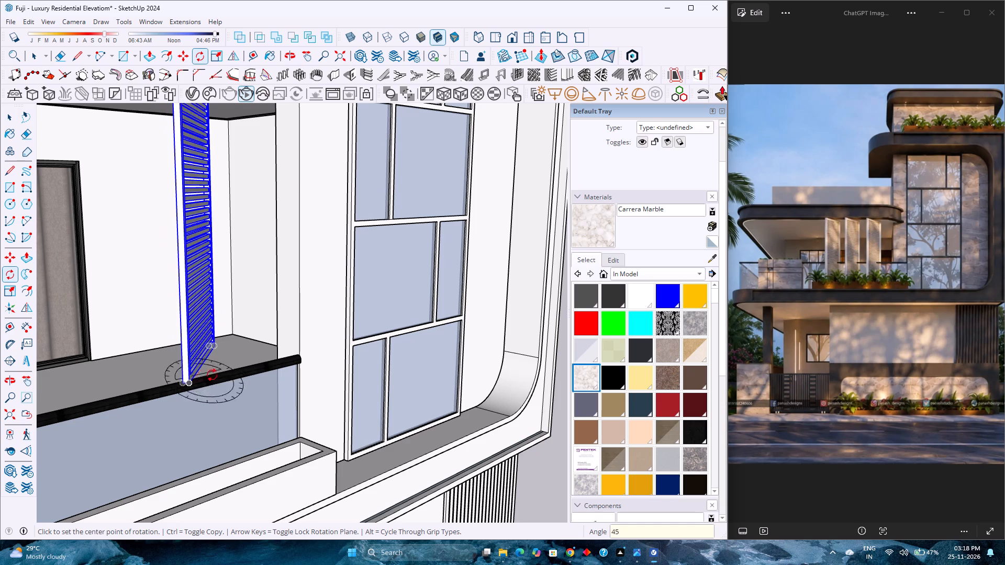
# Compare the angled panel in front view and set its rotation to 60 degrees.
pyautogui.moveTo(215, 376); pyautogui.dragTo(132, 394, button='middle')
pyautogui.middleClick(132, 394)
pyautogui.scroll(-11, 210, 379)
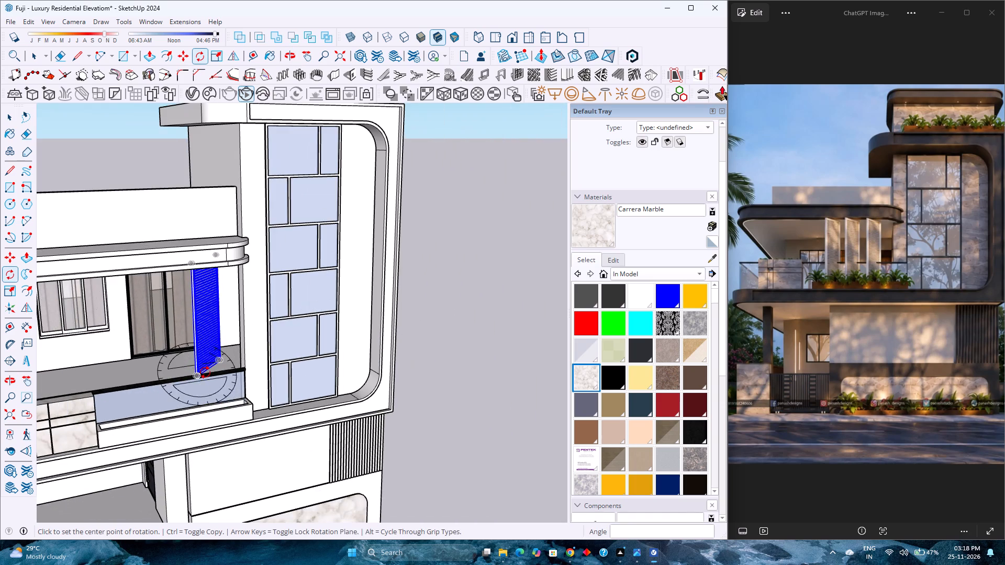
pyautogui.keyDown('shift'); pyautogui.moveTo(228, 370); pyautogui.dragTo(355, 390, button='middle'); pyautogui.keyUp('shift')
pyautogui.keyDown('shift'); pyautogui.middleClick(355, 390); pyautogui.keyUp('shift')
pyautogui.moveTo(304, 408); pyautogui.dragTo(147, 338, button='middle')
pyautogui.middleClick(147, 338)
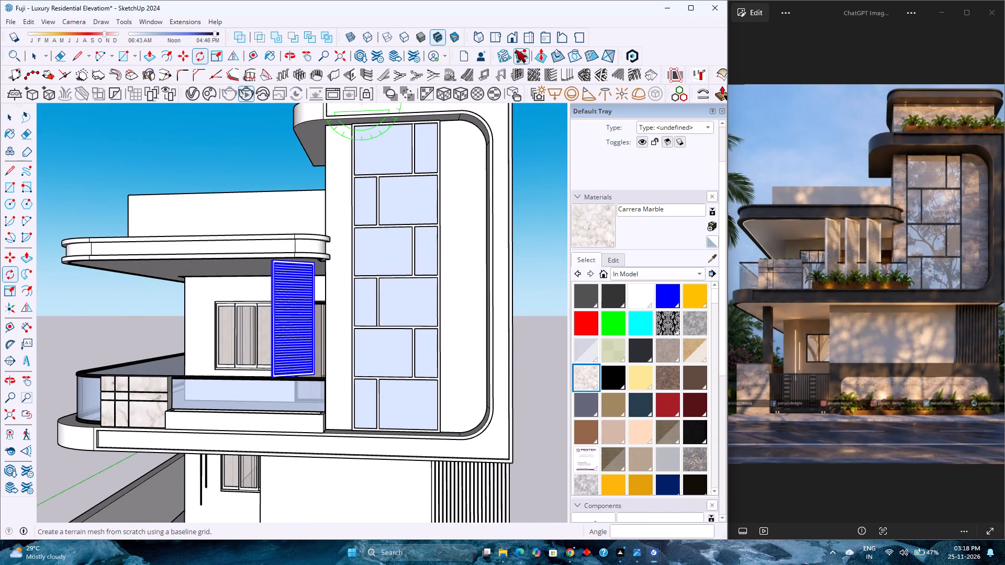
pyautogui.click(509, 37)
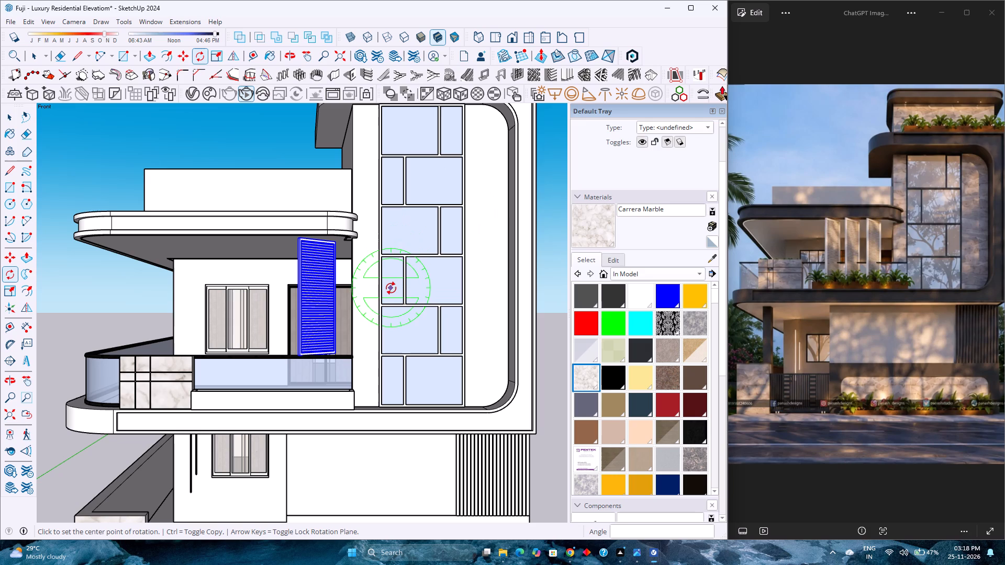
pyautogui.press('6')
pyautogui.press('0')
pyautogui.press('Return')
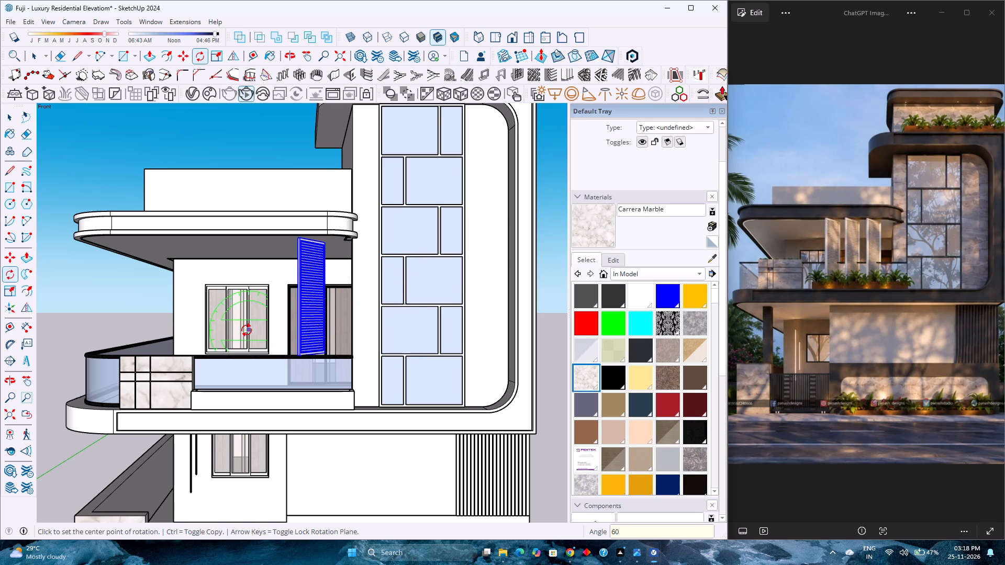
# Move the rotated louvred panel about 1' 3" outward along the green axis so it straddles the balcony handrail.
pyautogui.scroll(3, 248, 330)
pyautogui.press('m')
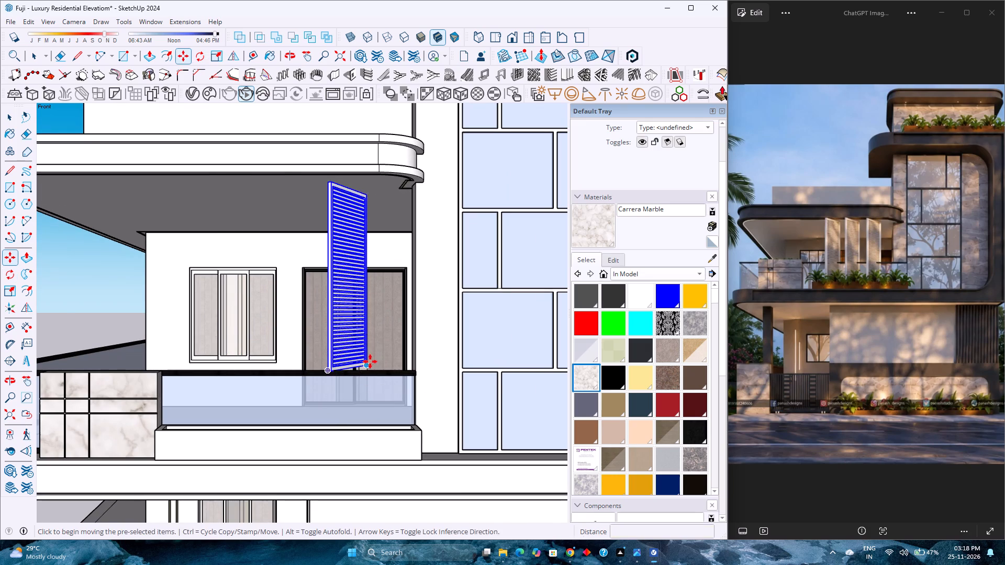
pyautogui.middleClick(371, 361)
pyautogui.moveTo(371, 362); pyautogui.dragTo(334, 406, button='middle')
pyautogui.middleClick(334, 406)
pyautogui.scroll(-4, 331, 391)
pyautogui.moveTo(329, 379); pyautogui.dragTo(346, 509, button='middle')
pyautogui.scroll(3, 280, 289)
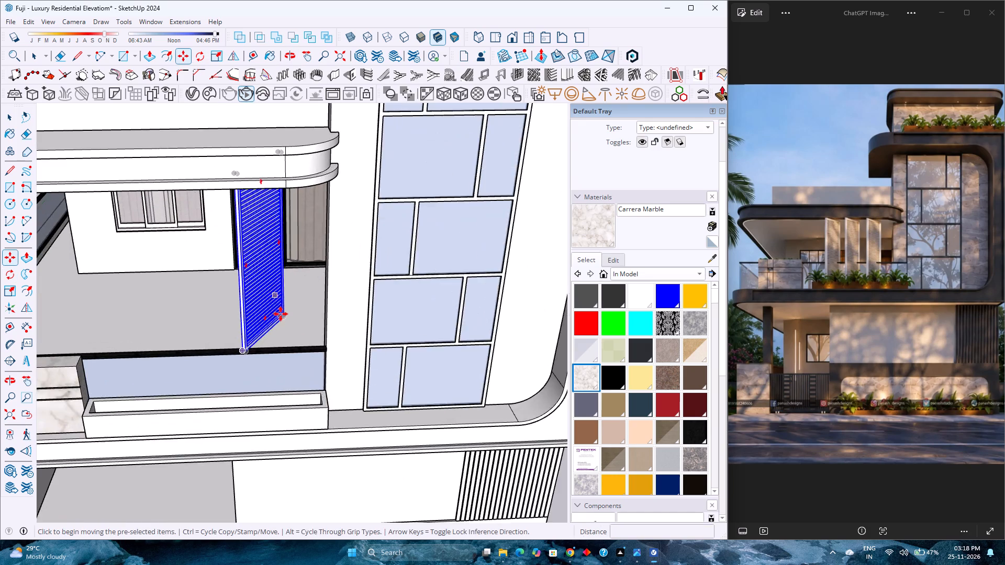
pyautogui.scroll(7, 281, 315)
pyautogui.click(285, 318)
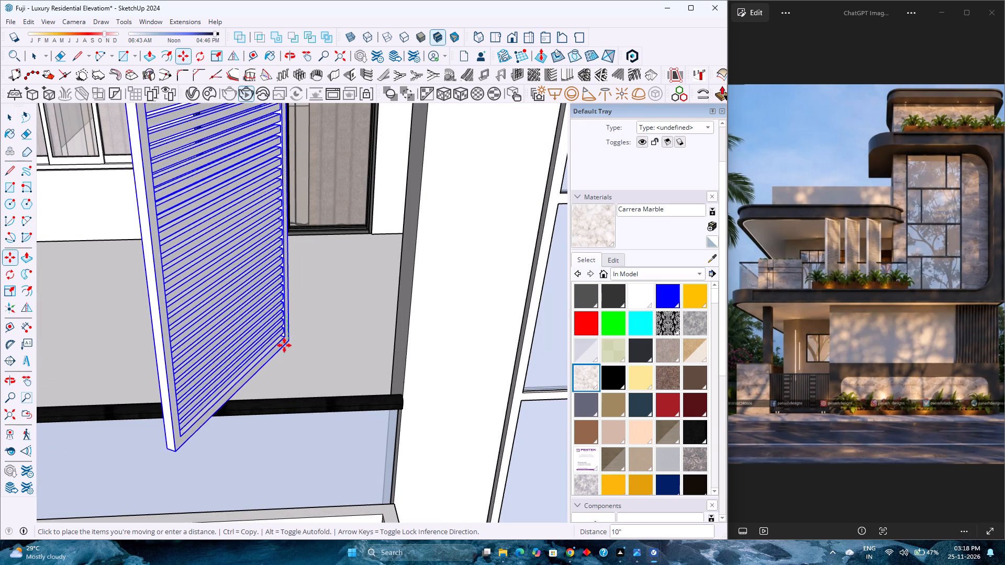
pyautogui.press('Left')
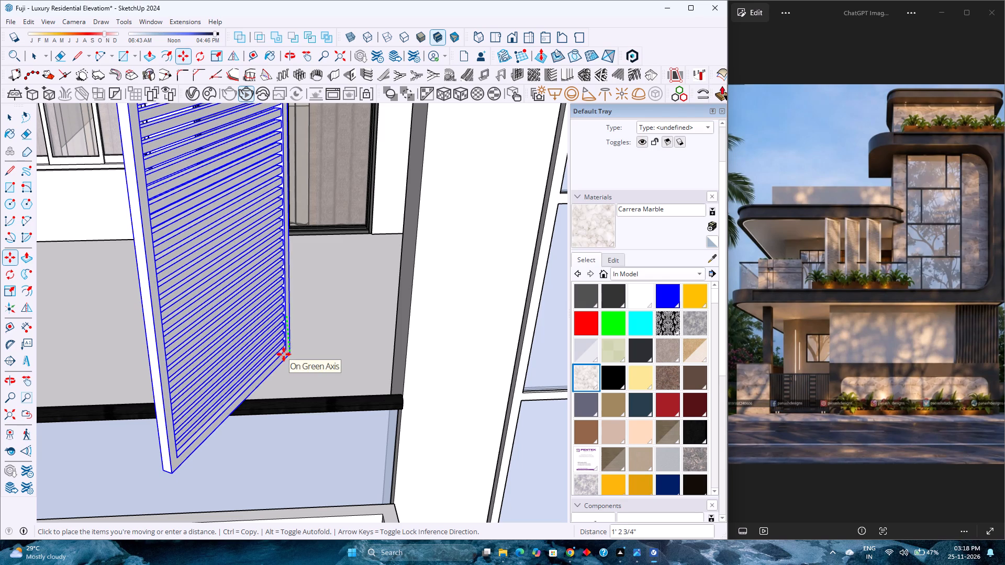
pyautogui.click(282, 356)
# Examine from above and below how the panel's lower edge sits across the balcony handrail.
pyautogui.moveTo(283, 359); pyautogui.dragTo(98, 370, button='middle')
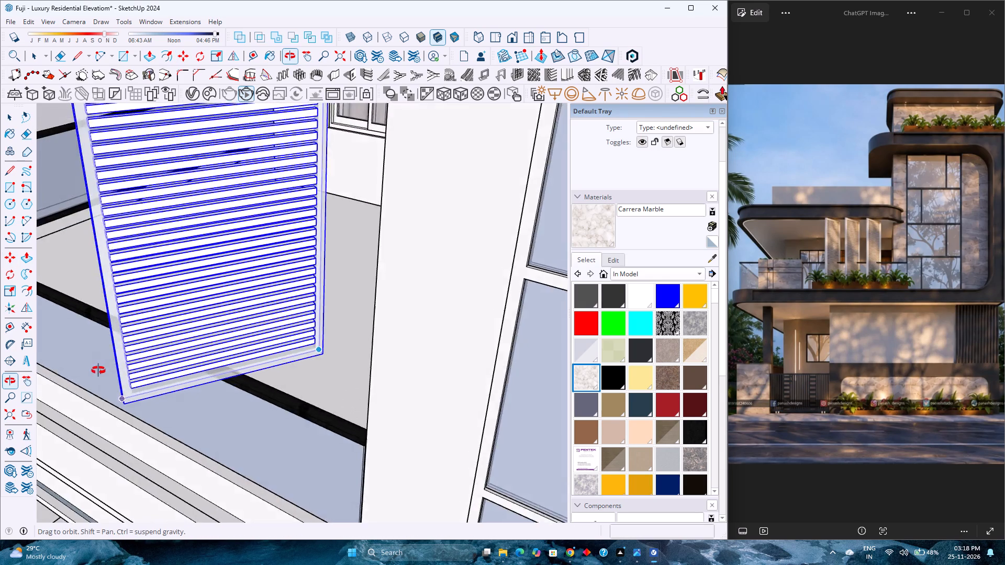
pyautogui.moveTo(98, 370); pyautogui.dragTo(239, 300, button='middle')
pyautogui.middleClick(239, 300)
pyautogui.scroll(2, 229, 390)
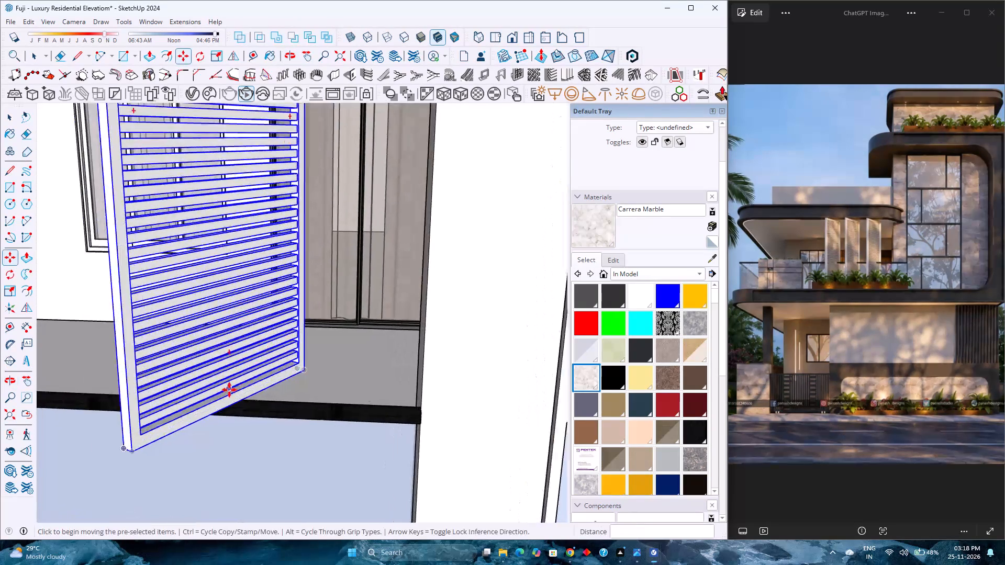
pyautogui.scroll(2, 229, 390)
pyautogui.scroll(-4, 229, 390)
pyautogui.moveTo(254, 390); pyautogui.dragTo(126, 262, button='middle')
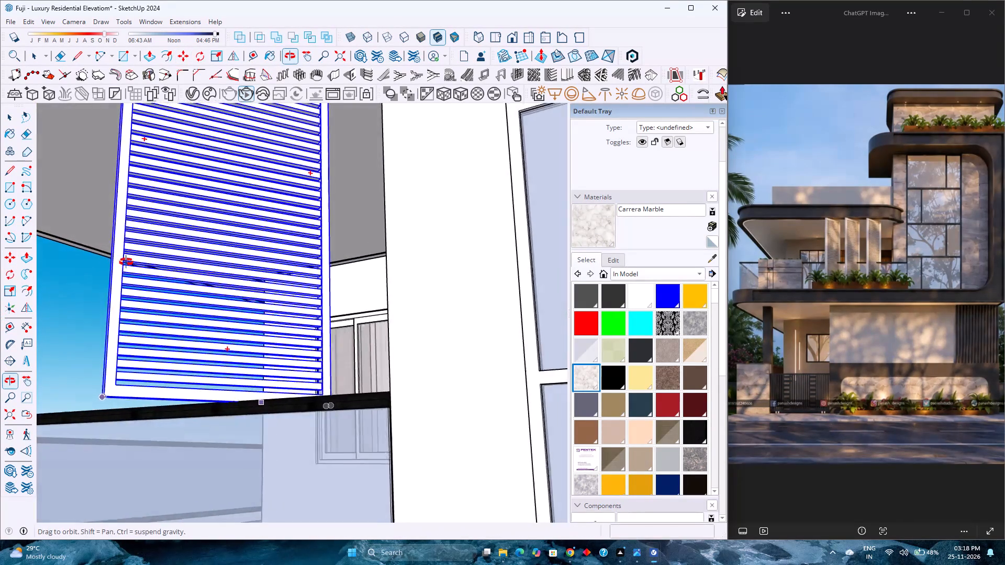
pyautogui.moveTo(126, 262); pyautogui.dragTo(312, 408, button='middle')
pyautogui.middleClick(312, 411)
# Copy the louvred panel 2'3" along the red axis, away from the window wall, and repeat for two copies (*2).
pyautogui.scroll(-9, 308, 398)
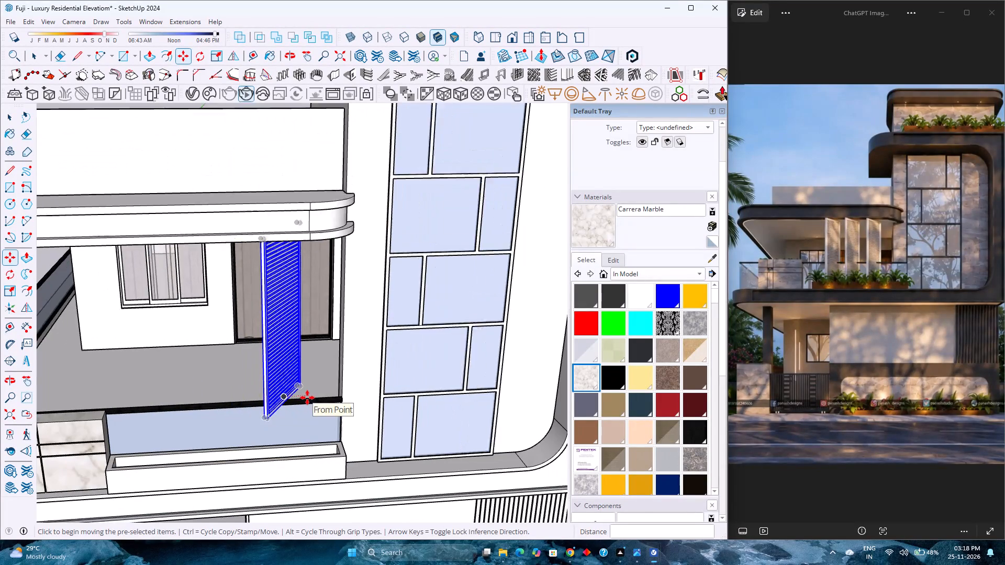
pyautogui.scroll(-1, 307, 398)
pyautogui.click(289, 405)
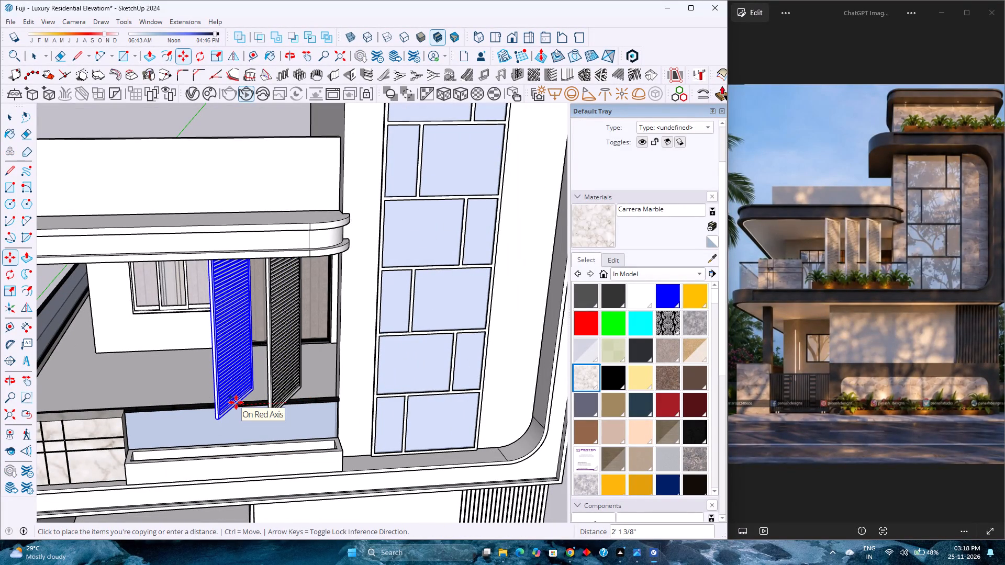
pyautogui.write("2'3")
pyautogui.press('Return')
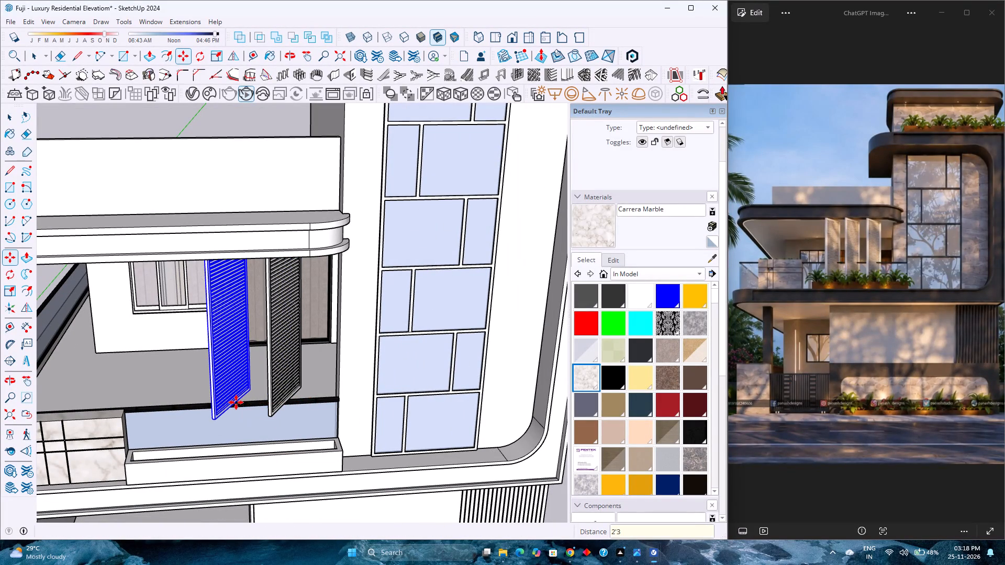
pyautogui.write('*2')
pyautogui.press('Return')
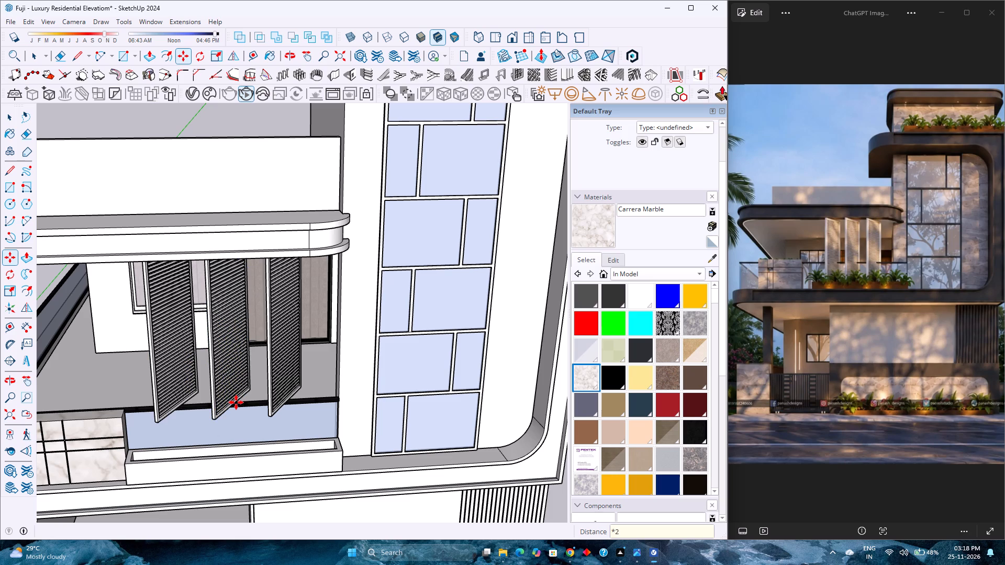
pyautogui.press('space')
# Examine the three louvred balcony panels within the whole elevation from low, front and side viewpoints.
pyautogui.scroll(-4, 236, 402)
pyautogui.moveTo(233, 414); pyautogui.dragTo(149, 185, button='middle')
pyautogui.middleClick(149, 185)
pyautogui.scroll(-4, 249, 314)
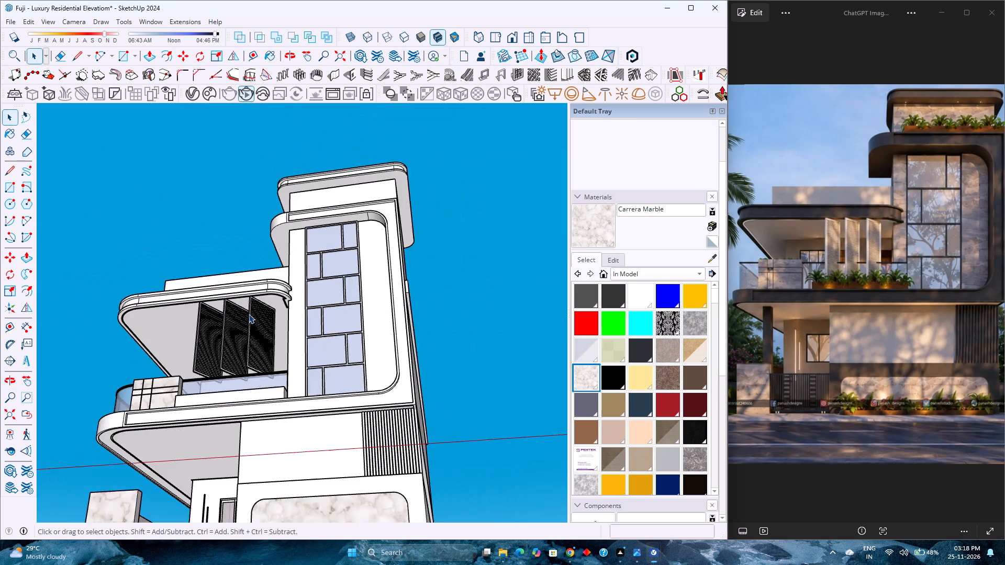
pyautogui.moveTo(250, 317); pyautogui.dragTo(342, 415, button='middle')
pyautogui.middleClick(342, 415)
pyautogui.scroll(1, 241, 421)
pyautogui.moveTo(237, 421); pyautogui.dragTo(240, 469, button='middle')
pyautogui.middleClick(240, 469)
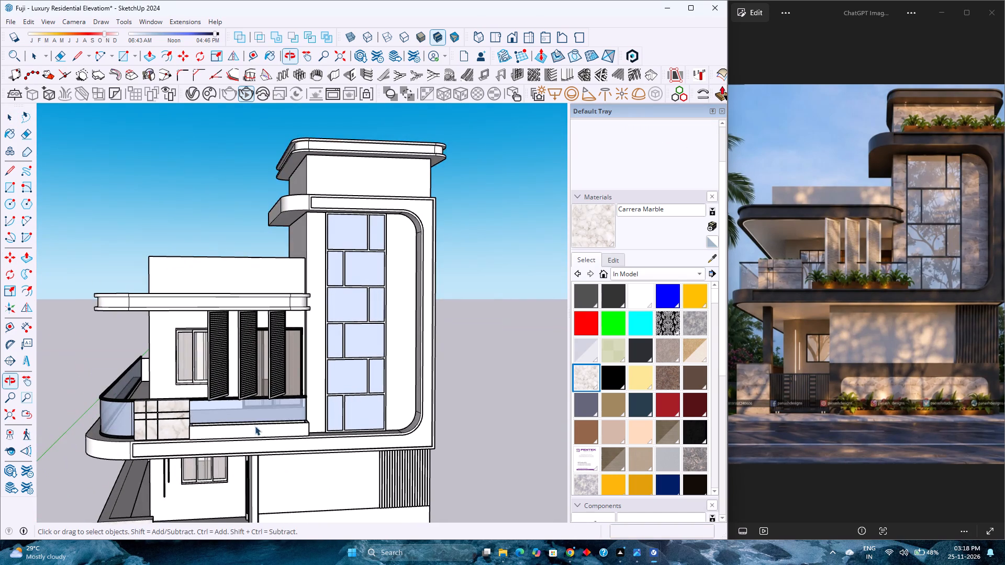
pyautogui.scroll(-4, 256, 417)
pyautogui.moveTo(263, 421); pyautogui.dragTo(339, 404, button='middle')
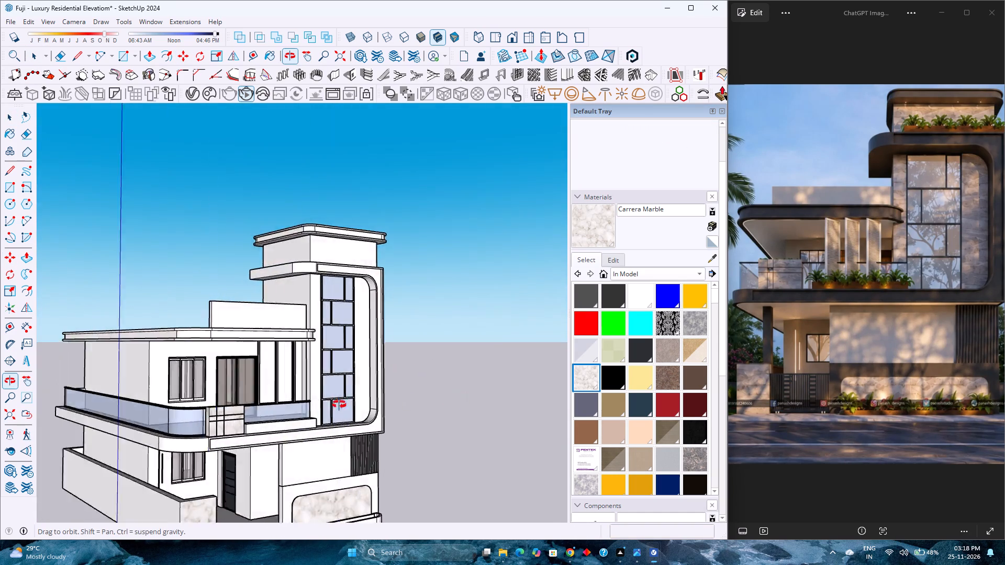
# Examine from the front and side how far the three louvred balcony panels reach between the canopy and the railing.
pyautogui.moveTo(339, 404); pyautogui.dragTo(91, 419, button='middle')
pyautogui.middleClick(91, 419)
pyautogui.scroll(6, 170, 397)
pyautogui.moveTo(190, 394); pyautogui.dragTo(255, 376, button='middle')
pyautogui.middleClick(258, 376)
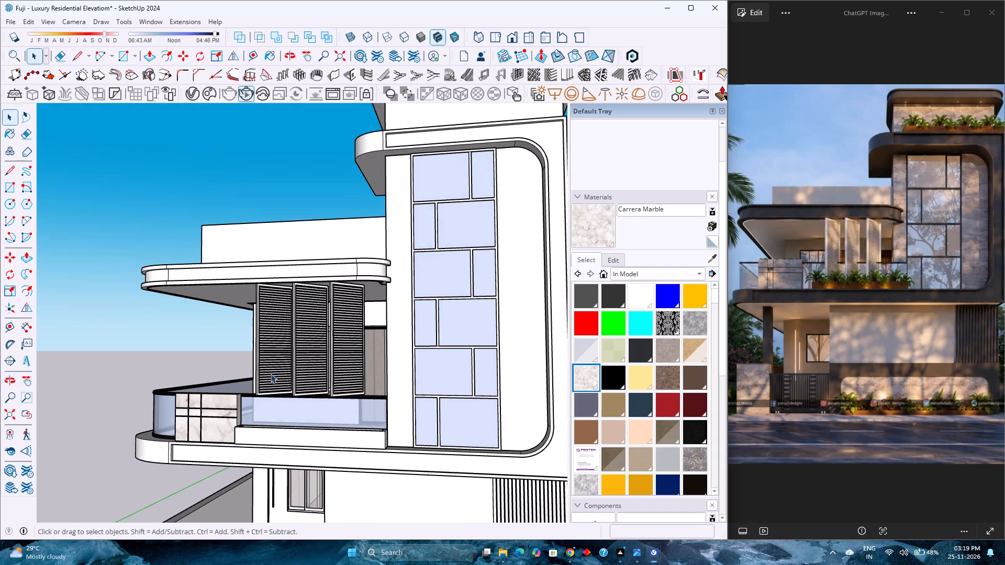
pyautogui.scroll(6, 271, 368)
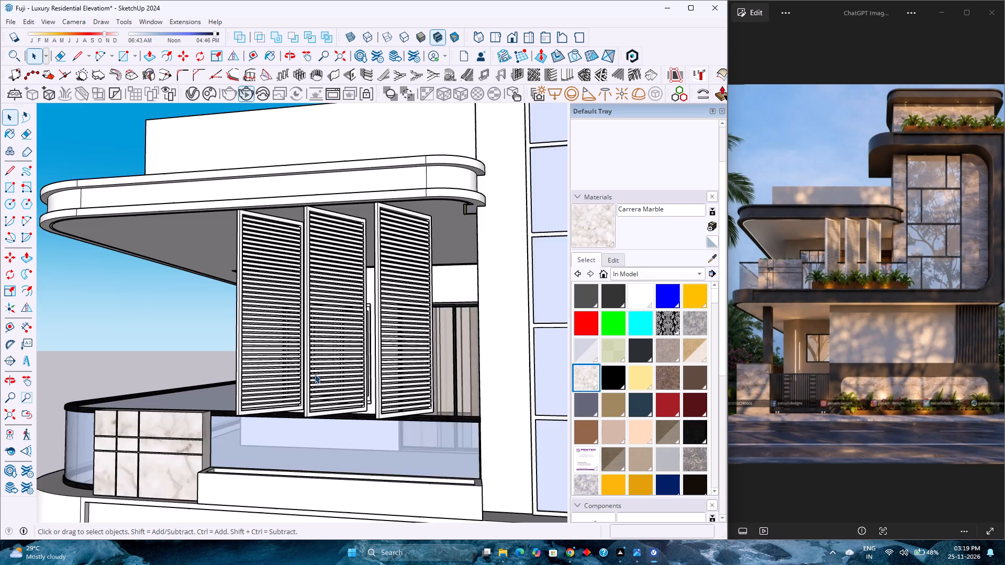
pyautogui.scroll(-4, 315, 374)
pyautogui.moveTo(362, 372); pyautogui.dragTo(191, 399, button='middle')
pyautogui.middleClick(191, 399)
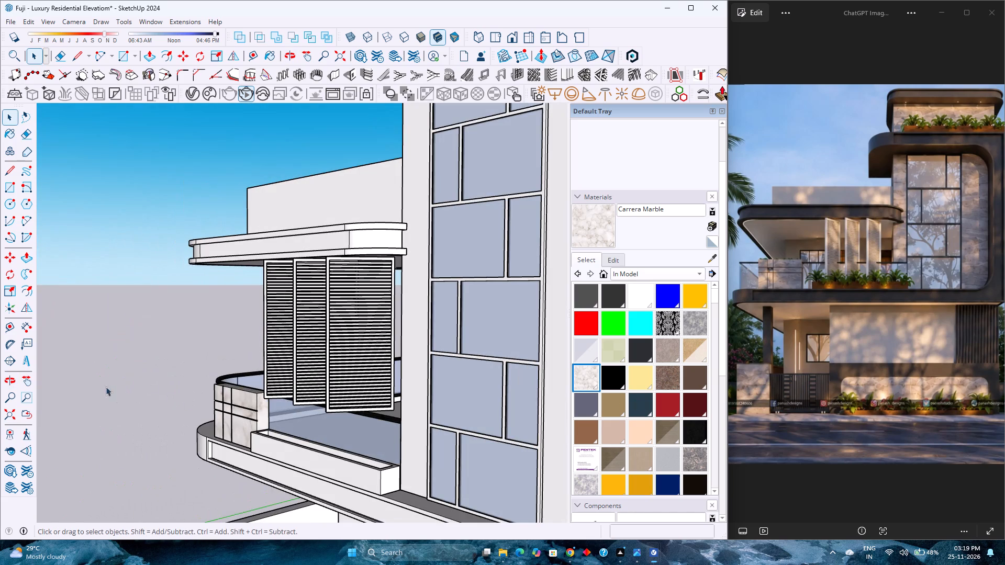
# Scale all three louvred panels downward together along the blue axis, from the handrail to the top of the balcony's low planter box.
pyautogui.click(366, 369)
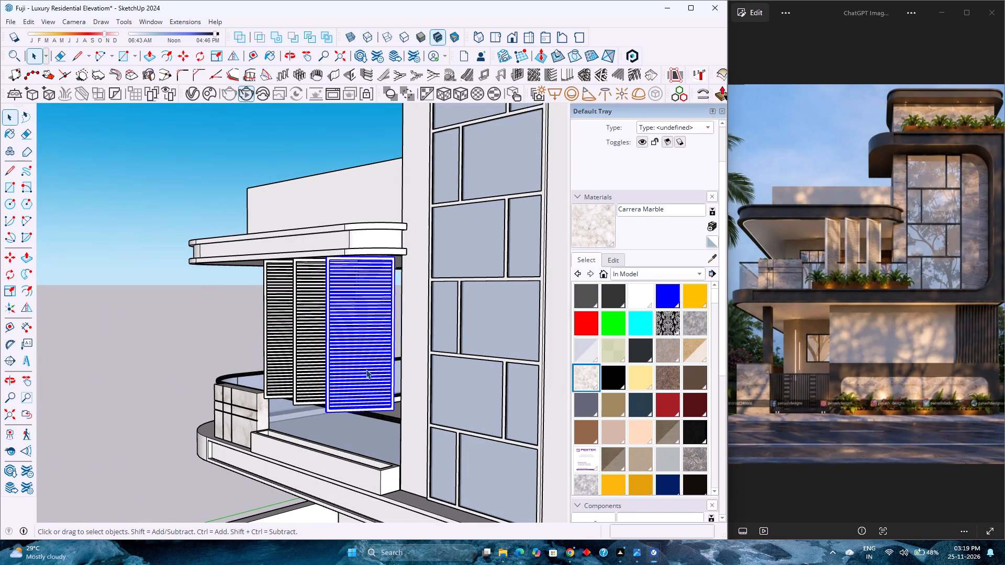
pyautogui.rightClick(366, 369)
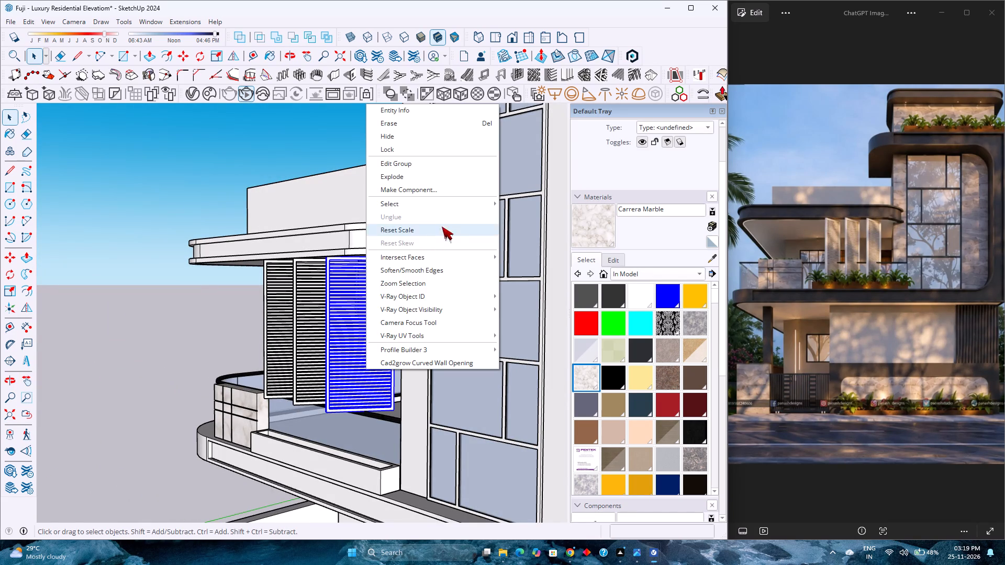
pyautogui.click(305, 341)
pyautogui.keyDown('ctrl'); pyautogui.click(340, 335); pyautogui.keyUp('ctrl')
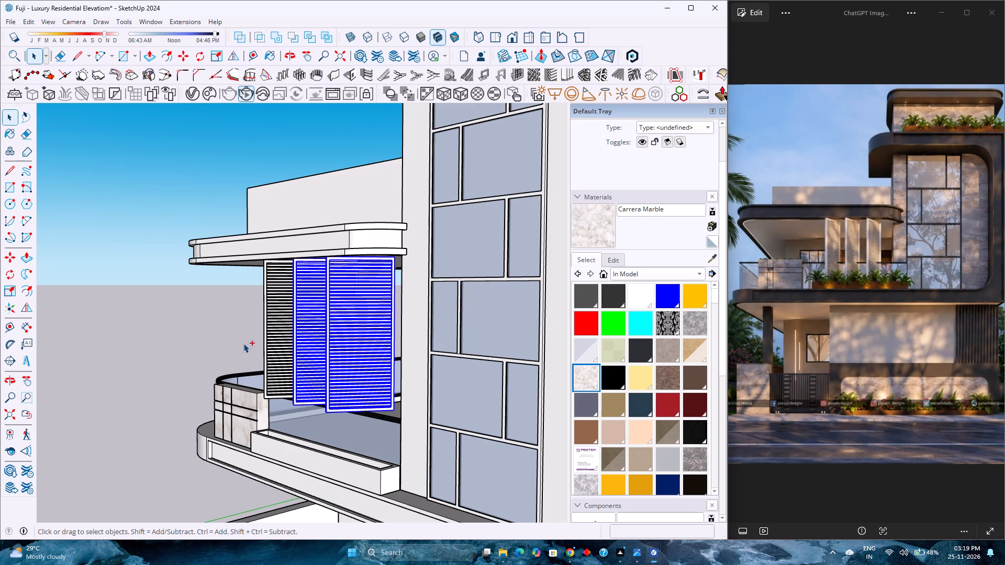
pyautogui.keyDown('ctrl'); pyautogui.click(265, 333); pyautogui.keyUp('ctrl')
pyautogui.press('s')
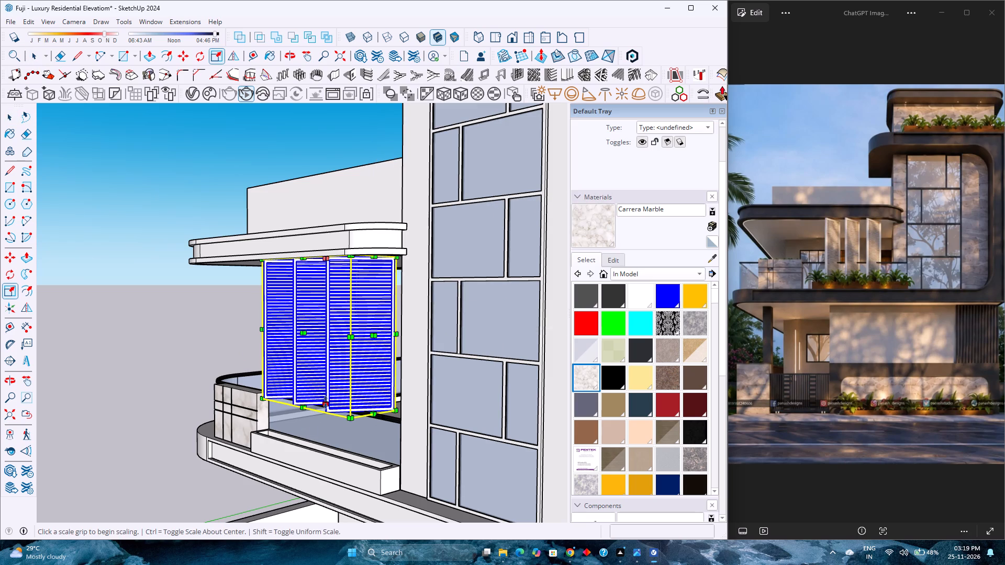
pyautogui.click(323, 404)
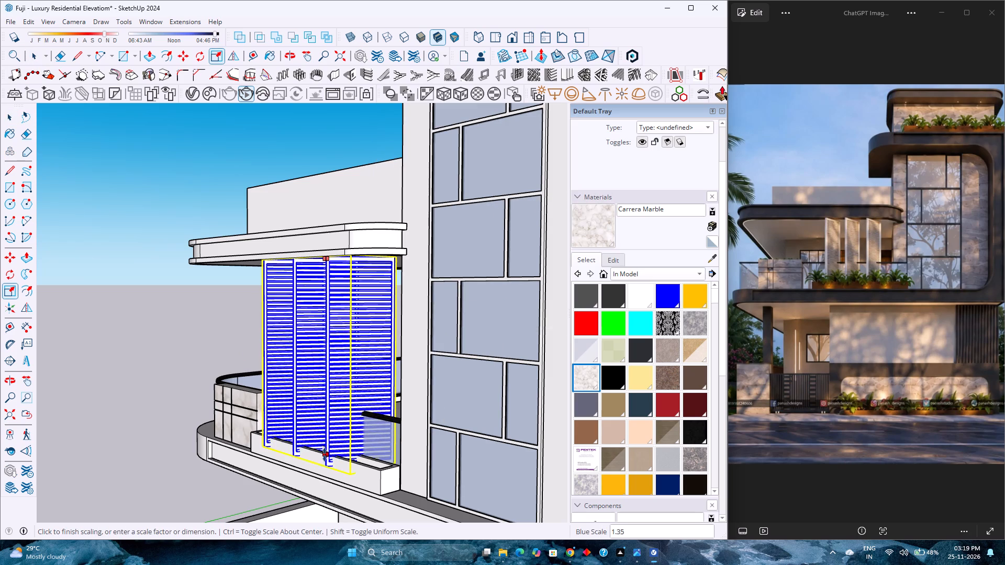
pyautogui.click(387, 471)
pyautogui.scroll(-1, 275, 458)
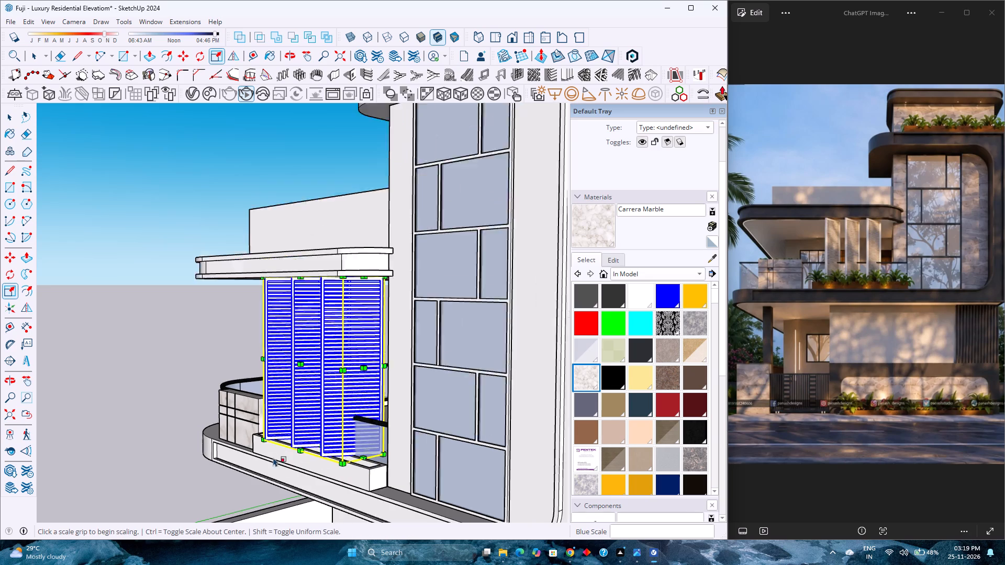
pyautogui.scroll(-1, 273, 457)
pyautogui.moveTo(275, 454); pyautogui.dragTo(469, 410, button='middle')
pyautogui.scroll(-5, 361, 410)
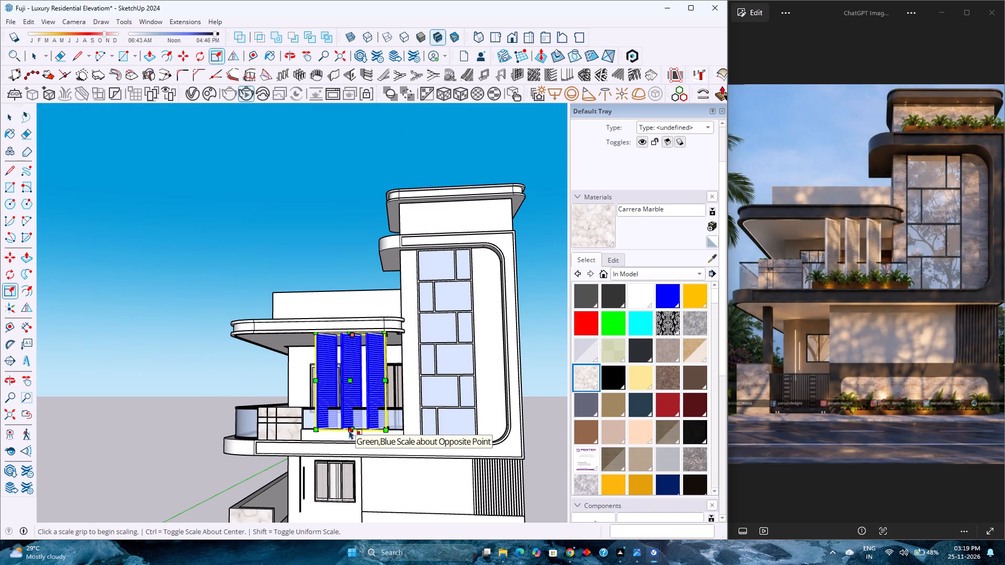
pyautogui.press('space')
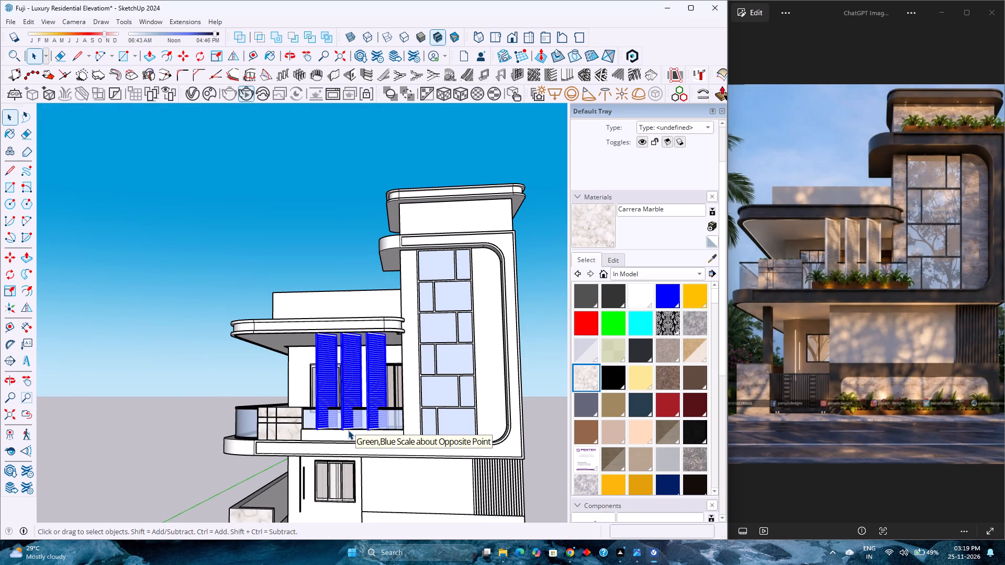
pyautogui.scroll(-9, 348, 427)
pyautogui.click(205, 435)
# Examine from above and both sides how the lengthened louvred panels meet the planter box and canopy.
pyautogui.scroll(3, 337, 436)
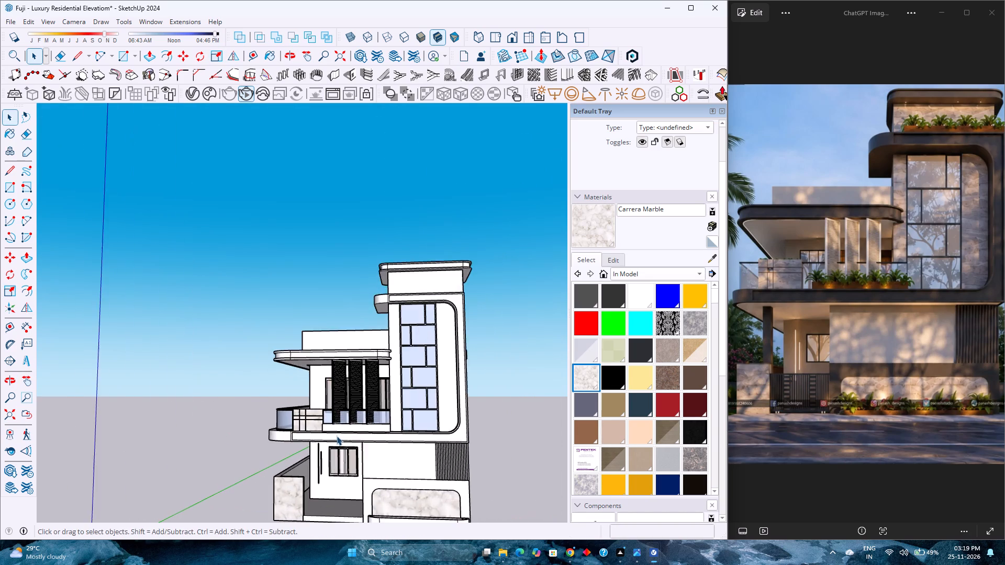
pyautogui.scroll(7, 337, 436)
pyautogui.scroll(1, 389, 425)
pyautogui.moveTo(387, 423); pyautogui.dragTo(422, 556, button='middle')
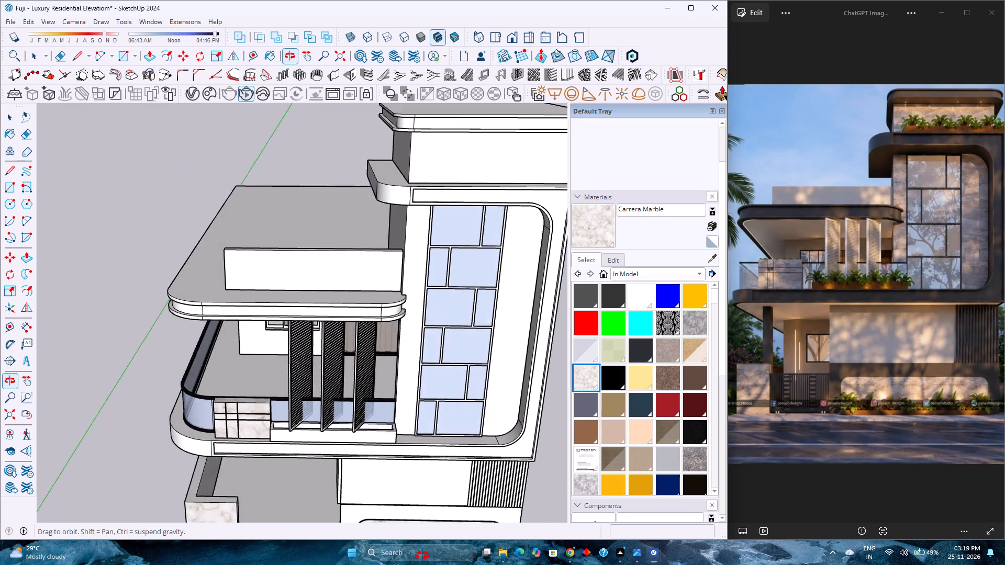
pyautogui.moveTo(422, 556); pyautogui.dragTo(299, 541, button='middle')
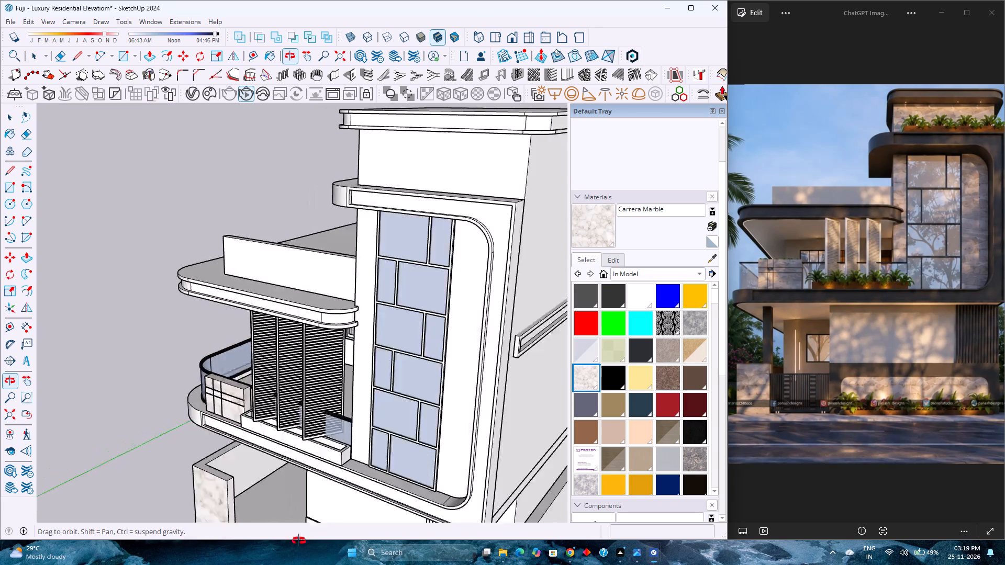
pyautogui.moveTo(299, 541); pyautogui.dragTo(539, 541, button='middle')
pyautogui.middleClick(539, 541)
pyautogui.scroll(4, 362, 401)
pyautogui.scroll(-2, 362, 401)
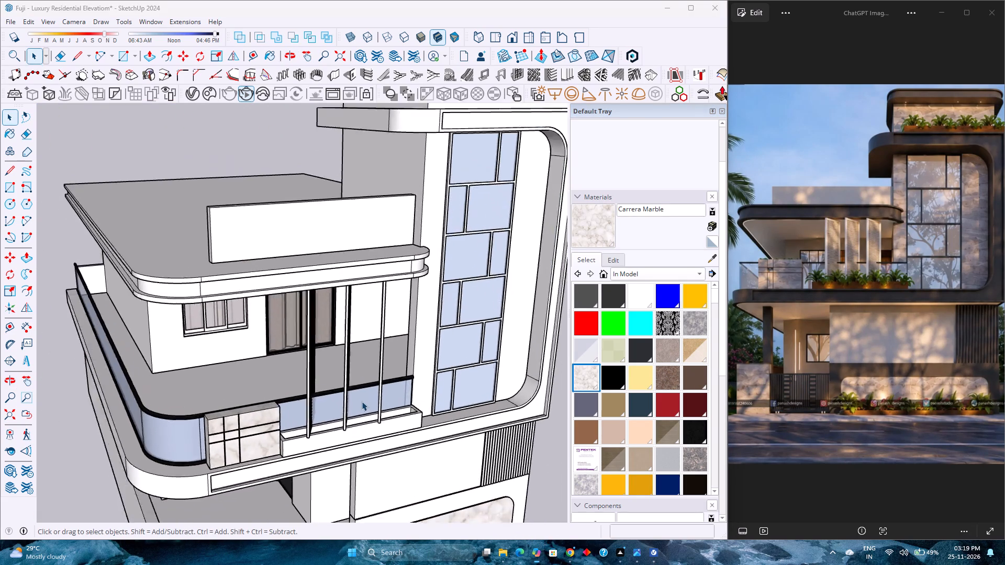
pyautogui.scroll(-2, 362, 401)
pyautogui.scroll(4, 362, 401)
pyautogui.click(597, 218)
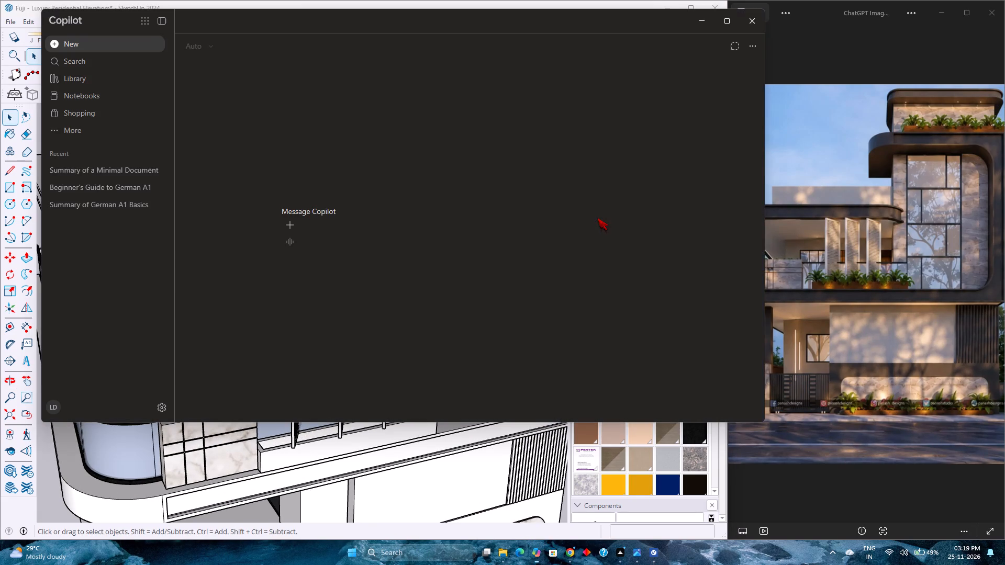
pyautogui.click(763, 17)
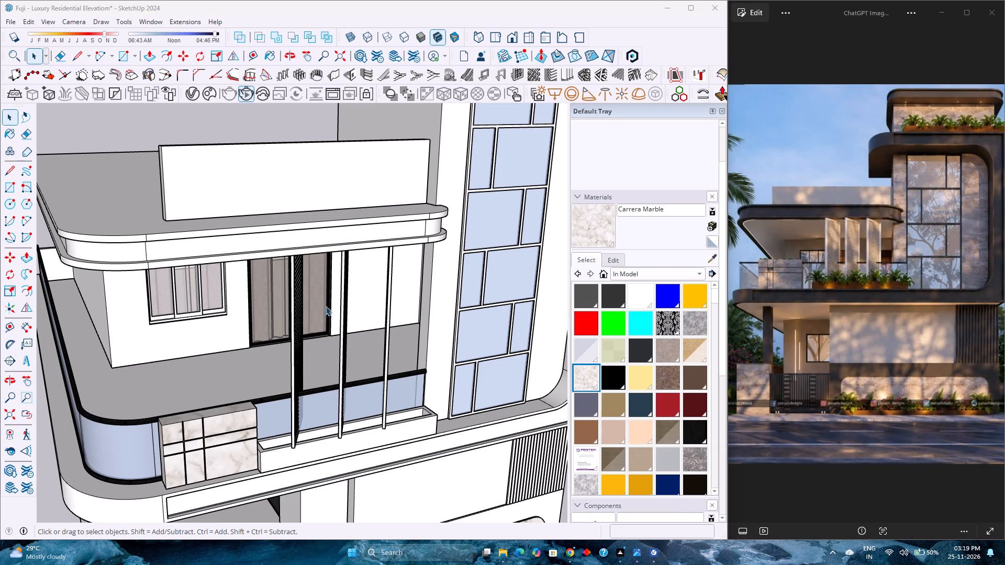
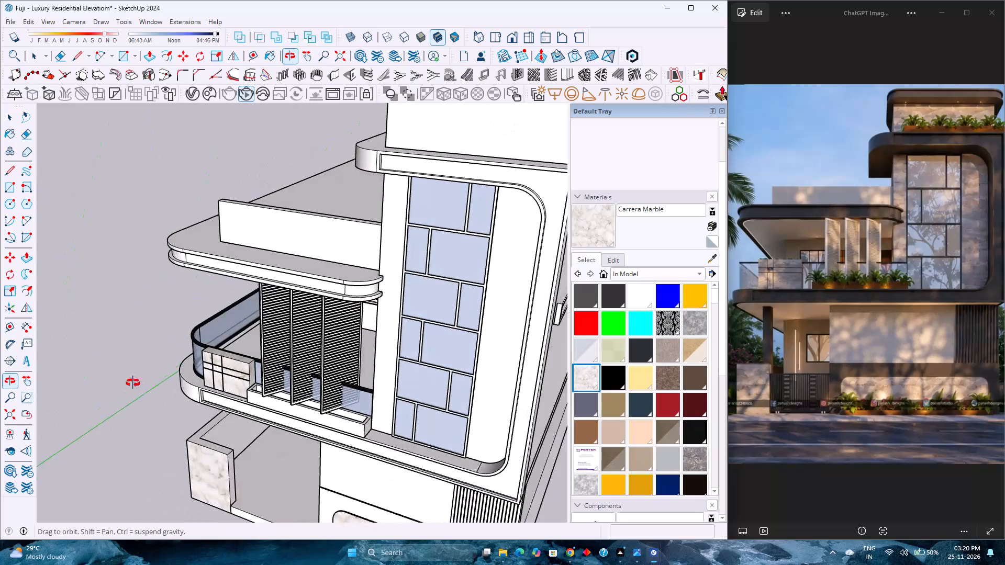
# Examine from above, the front and both sides how the three louvred panels sit over the balcony's low planter box.
pyautogui.moveTo(325, 379); pyautogui.dragTo(305, 379, button='middle')
pyautogui.moveTo(295, 379); pyautogui.dragTo(284, 379, button='middle')
pyautogui.moveTo(272, 379); pyautogui.dragTo(251, 379, button='middle')
pyautogui.moveTo(145, 384); pyautogui.dragTo(126, 387, button='middle')
pyautogui.middleClick(123, 387)
pyautogui.scroll(-2, 386, 371)
pyautogui.scroll(5, 362, 389)
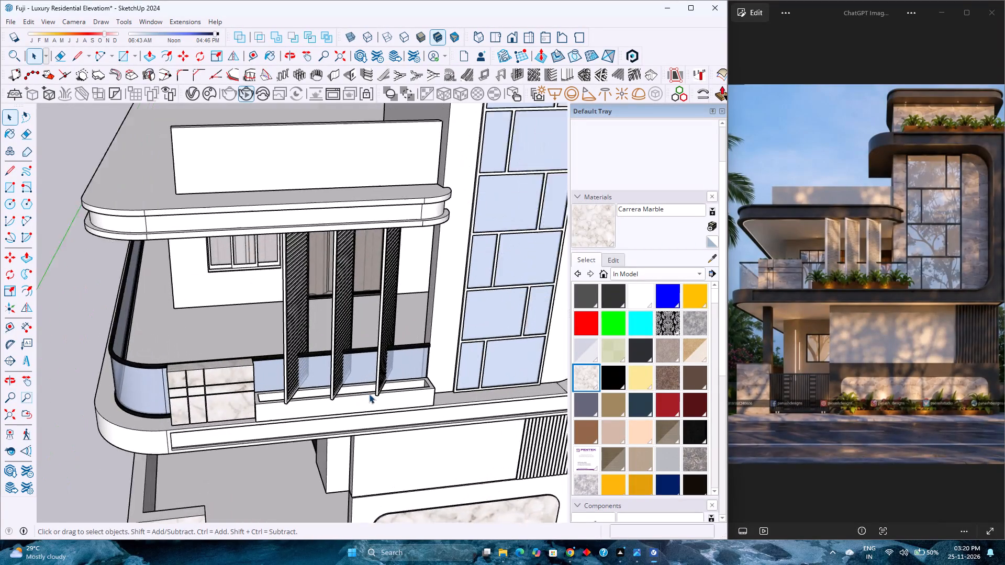
pyautogui.scroll(1, 369, 394)
pyautogui.moveTo(369, 394); pyautogui.dragTo(218, 397, button='middle')
pyautogui.middleClick(211, 397)
pyautogui.middleClick(211, 397)
pyautogui.scroll(-5, 108, 394)
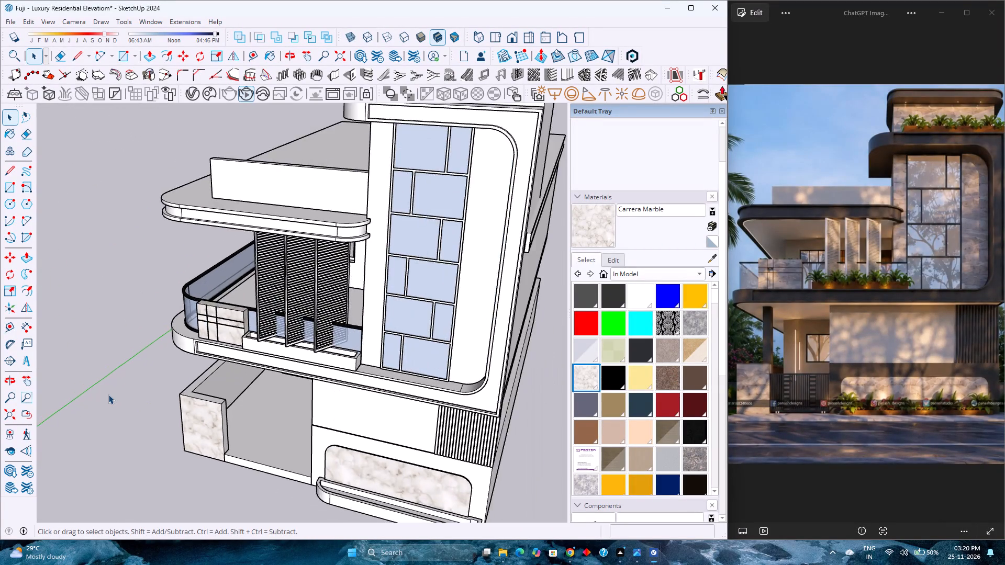
pyautogui.scroll(-3, 108, 394)
pyautogui.scroll(2, 288, 281)
pyautogui.scroll(7, 248, 335)
pyautogui.moveTo(245, 363); pyautogui.dragTo(369, 322, button='middle')
pyautogui.middleClick(370, 322)
pyautogui.scroll(-4, 339, 332)
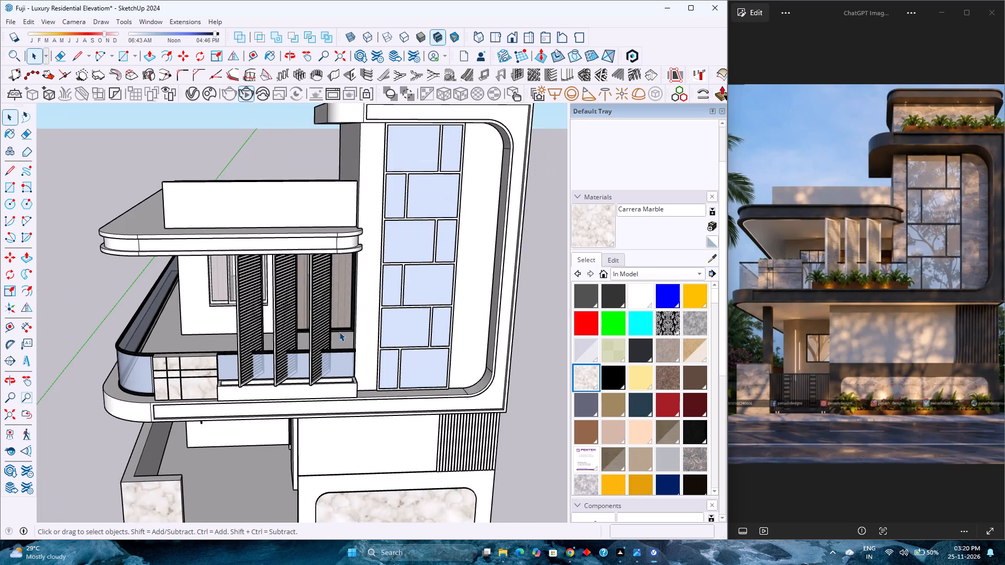
pyautogui.scroll(4, 291, 370)
pyautogui.moveTo(310, 372); pyautogui.dragTo(264, 402, button='middle')
pyautogui.moveTo(264, 402); pyautogui.dragTo(215, 413, button='middle')
pyautogui.middleClick(209, 414)
pyautogui.middleClick(204, 414)
pyautogui.moveTo(192, 414); pyautogui.dragTo(182, 414, button='middle')
pyautogui.middleClick(182, 414)
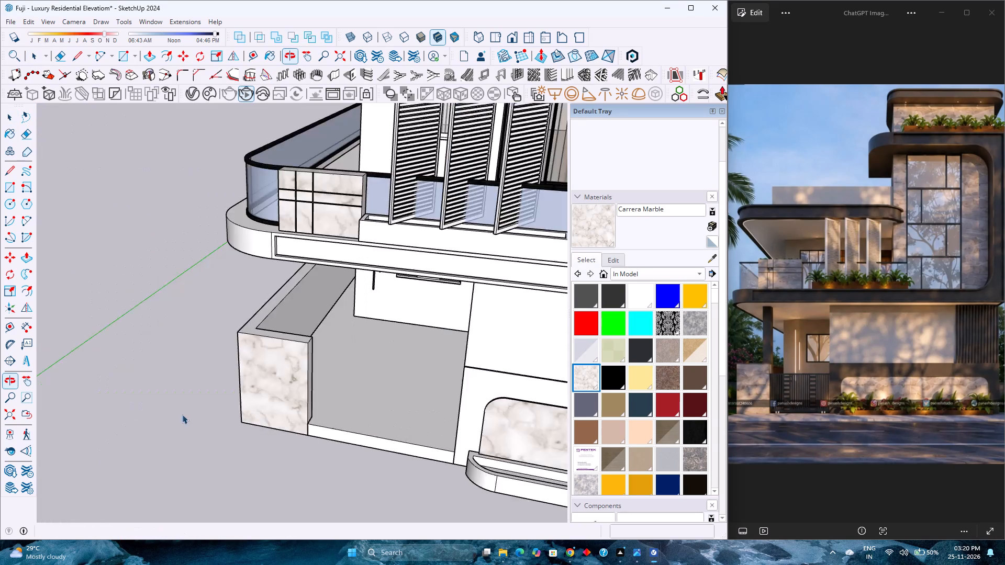
pyautogui.middleClick(182, 414)
pyautogui.moveTo(197, 413); pyautogui.dragTo(217, 412, button='middle')
pyautogui.moveTo(232, 411); pyautogui.dragTo(224, 413, button='middle')
pyautogui.scroll(-4, 219, 408)
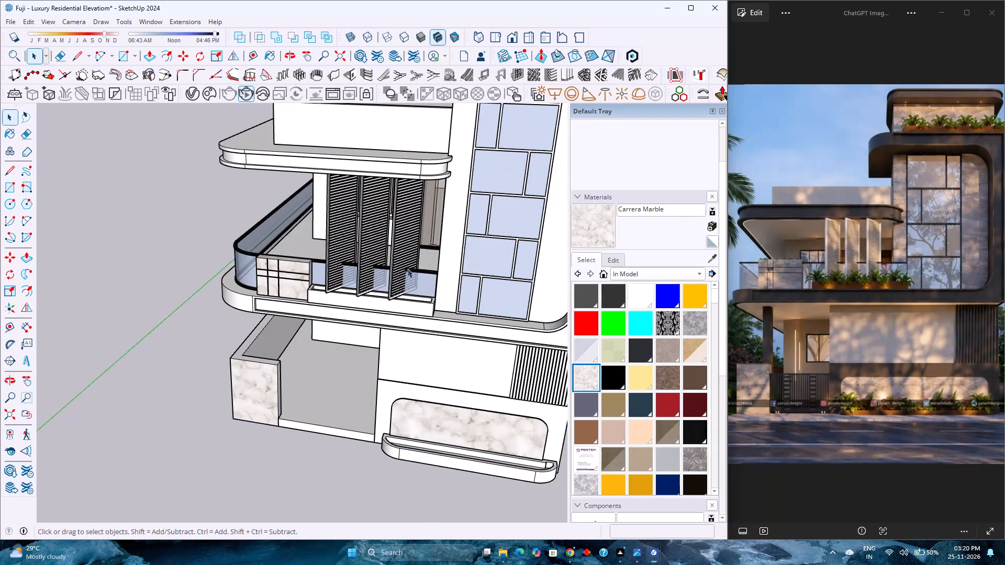
# Move all three louvred panels together 4.5 inches forward along the green axis, towards the planter box's front edge.
pyautogui.scroll(10, 418, 267)
pyautogui.click(360, 315)
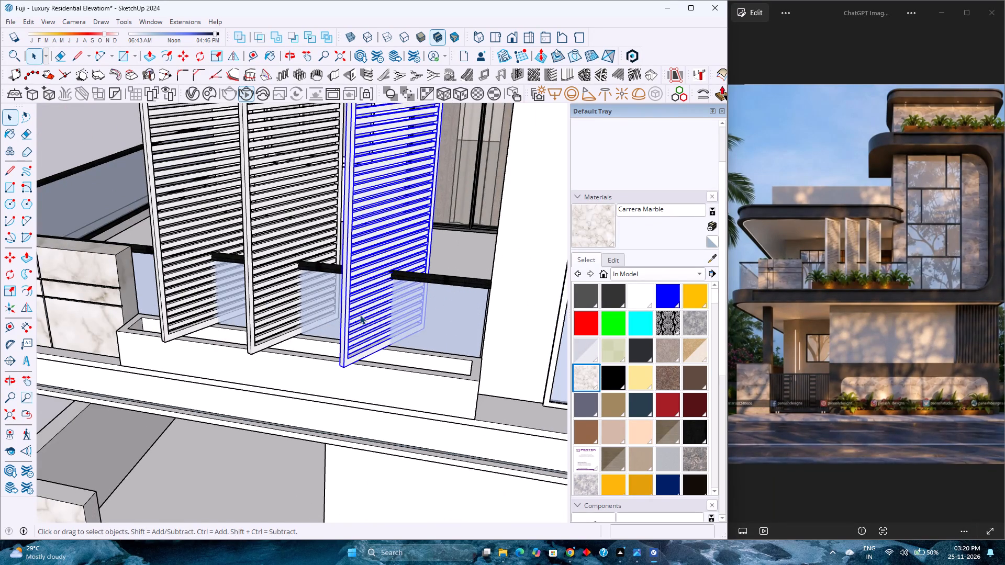
pyautogui.keyDown('ctrl'); pyautogui.click(281, 317); pyautogui.keyUp('ctrl')
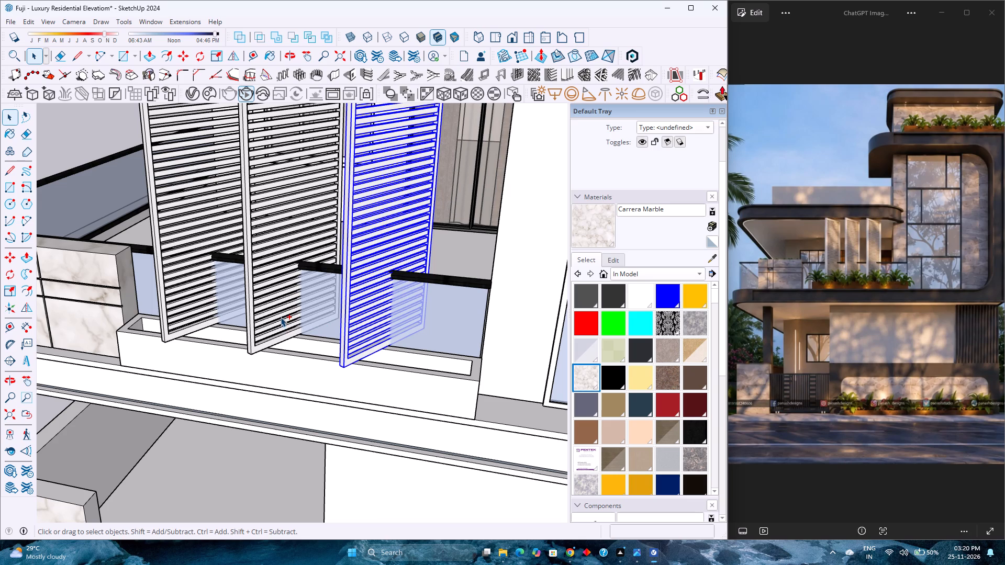
pyautogui.keyDown('ctrl'); pyautogui.click(167, 311); pyautogui.keyUp('ctrl')
pyautogui.press('m')
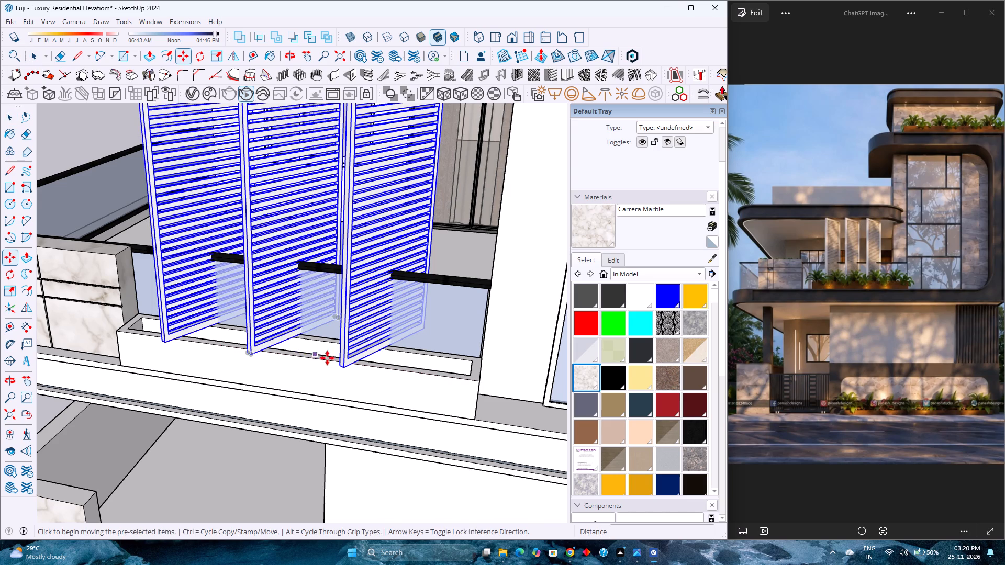
pyautogui.click(425, 330)
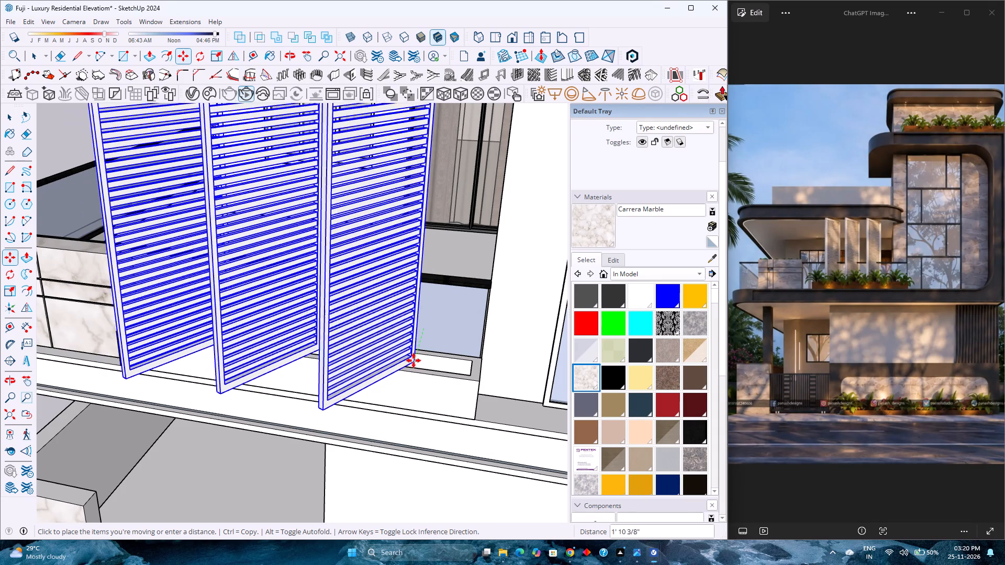
pyautogui.scroll(-7, 419, 330)
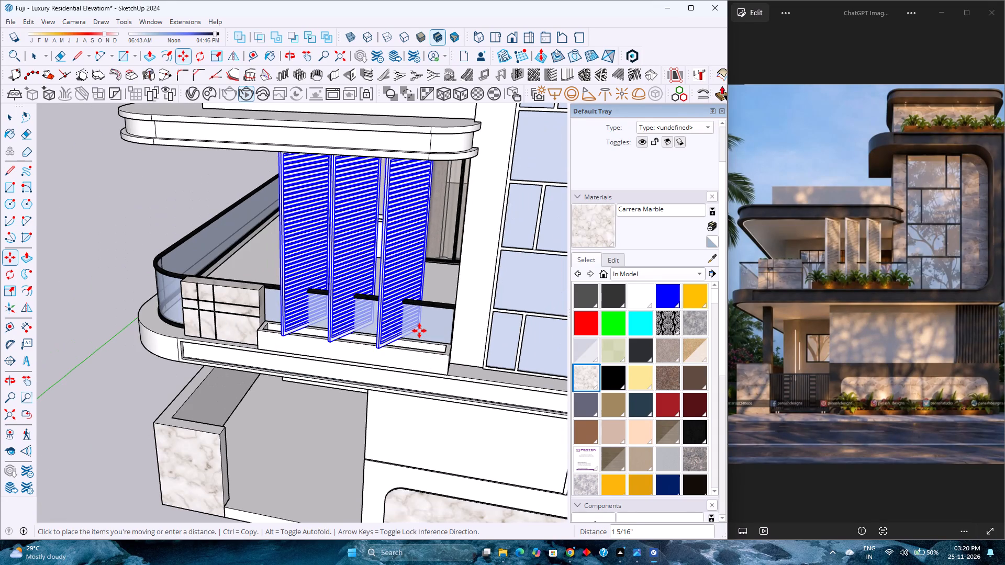
pyautogui.press('Escape')
pyautogui.moveTo(416, 323); pyautogui.dragTo(420, 265, button='middle')
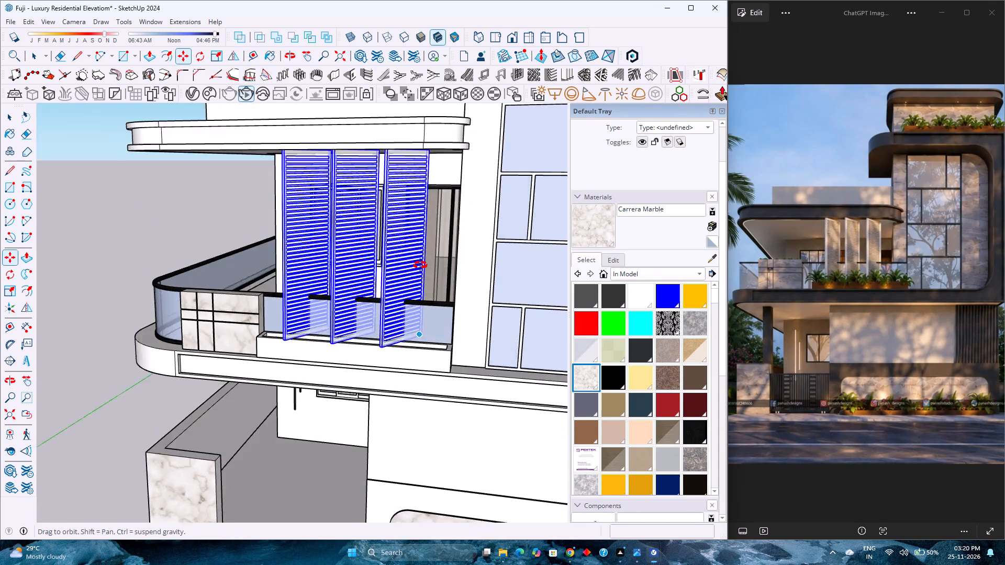
pyautogui.moveTo(420, 265); pyautogui.dragTo(444, 184, button='middle')
pyautogui.middleClick(444, 183)
pyautogui.moveTo(413, 268); pyautogui.dragTo(354, 252, button='middle')
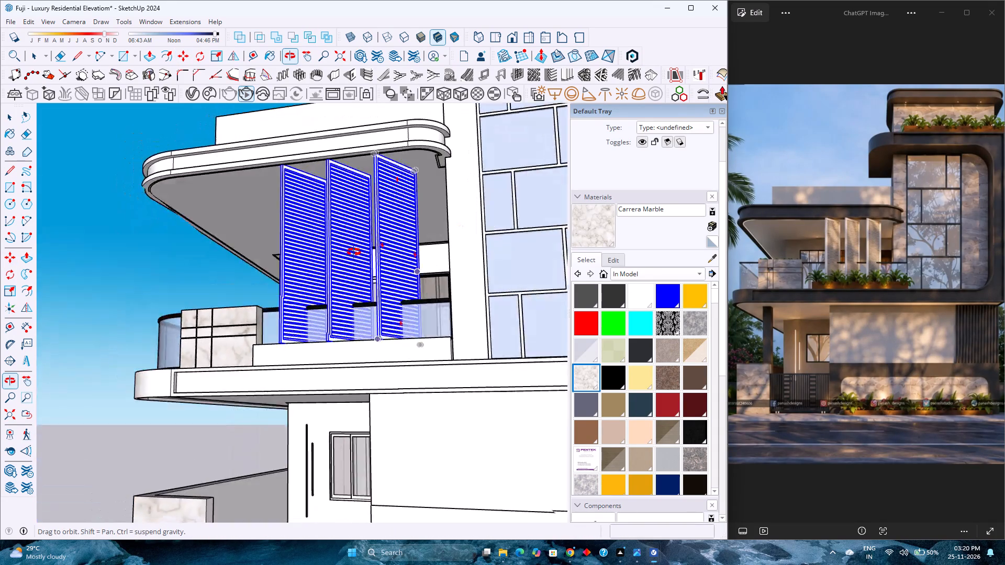
pyautogui.moveTo(354, 252); pyautogui.dragTo(315, 261, button='middle')
pyautogui.moveTo(306, 262); pyautogui.dragTo(203, 377, button='middle')
pyautogui.scroll(4, 396, 371)
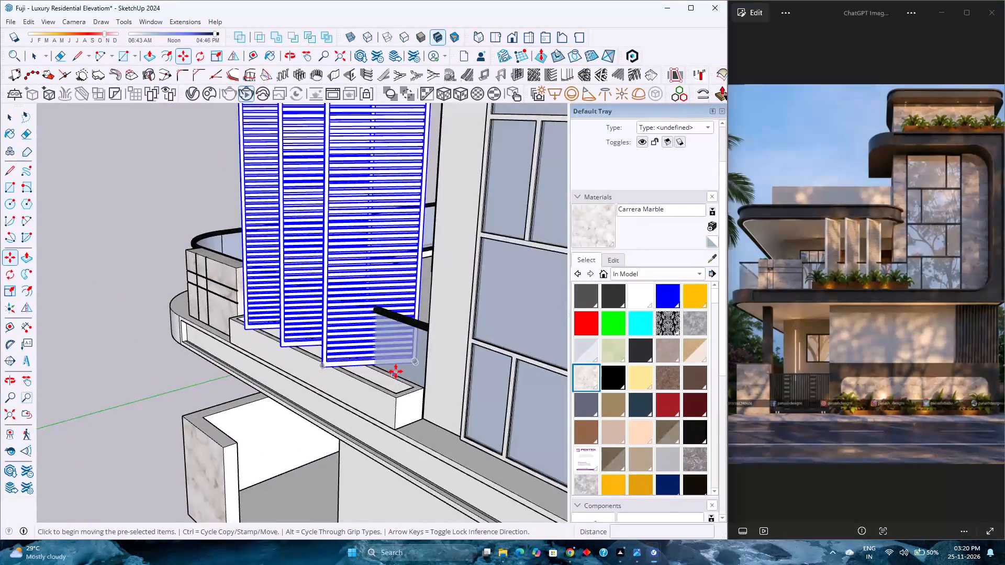
pyautogui.scroll(11, 396, 371)
pyautogui.click(452, 346)
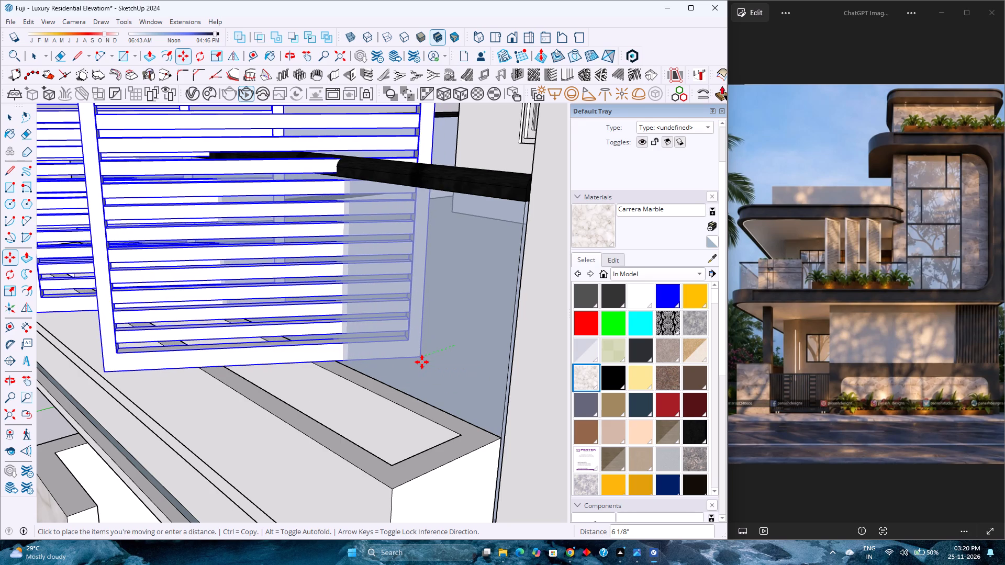
pyautogui.press('4')
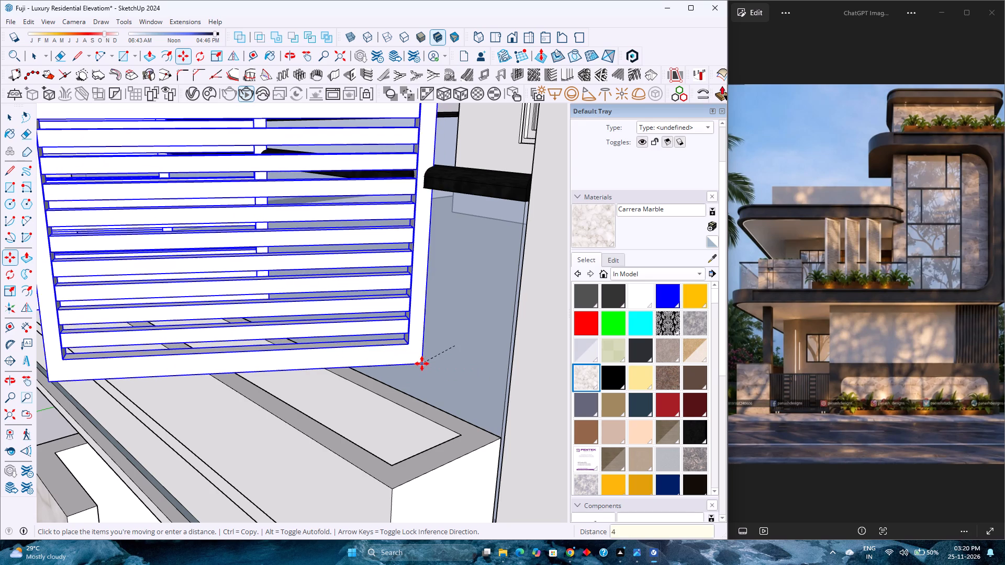
pyautogui.write('.5')
pyautogui.press('Return')
# Examine the three louvred panels from below and in the front view, up close and within the whole elevation.
pyautogui.scroll(-6, 422, 364)
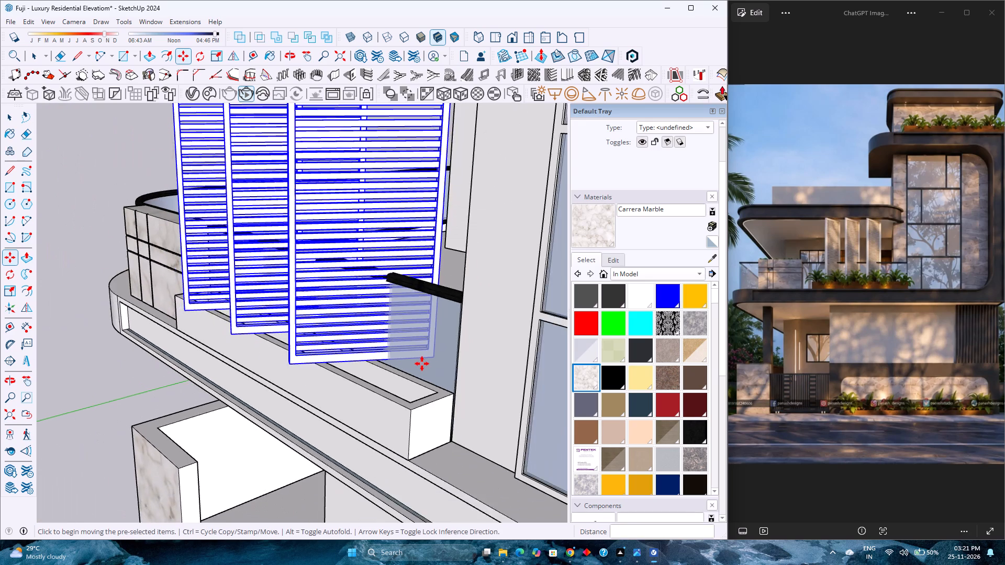
pyautogui.scroll(-12, 422, 364)
pyautogui.moveTo(378, 310); pyautogui.dragTo(345, 179, button='middle')
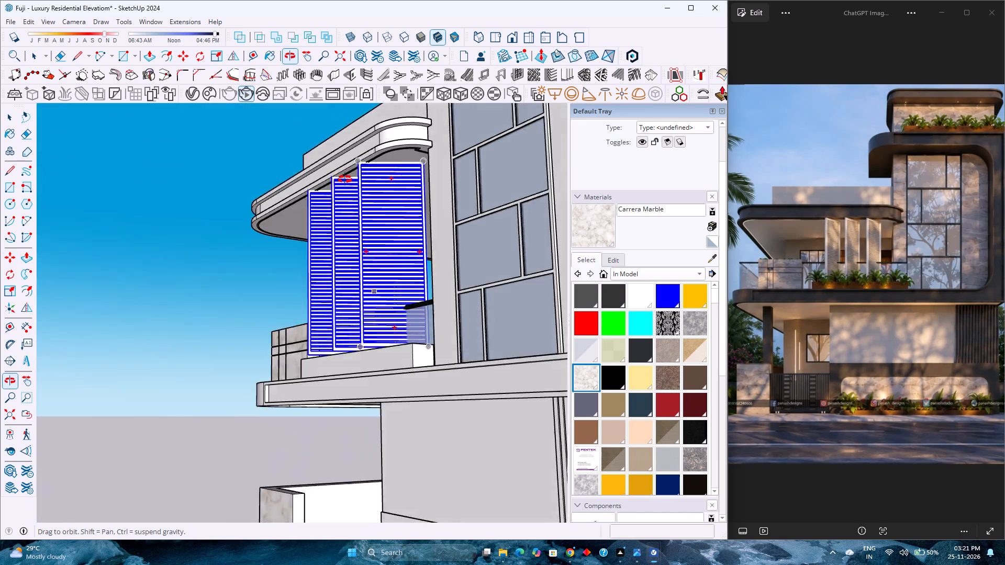
pyautogui.moveTo(345, 179); pyautogui.dragTo(554, 287, button='middle')
pyautogui.moveTo(342, 291); pyautogui.dragTo(392, 240, button='middle')
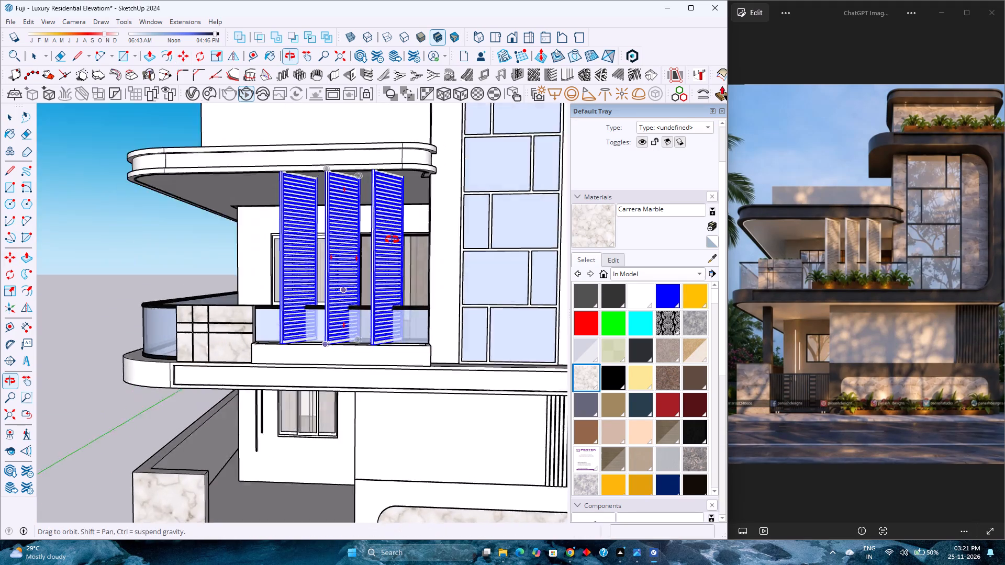
pyautogui.moveTo(392, 240); pyautogui.dragTo(415, 236, button='middle')
pyautogui.click(511, 40)
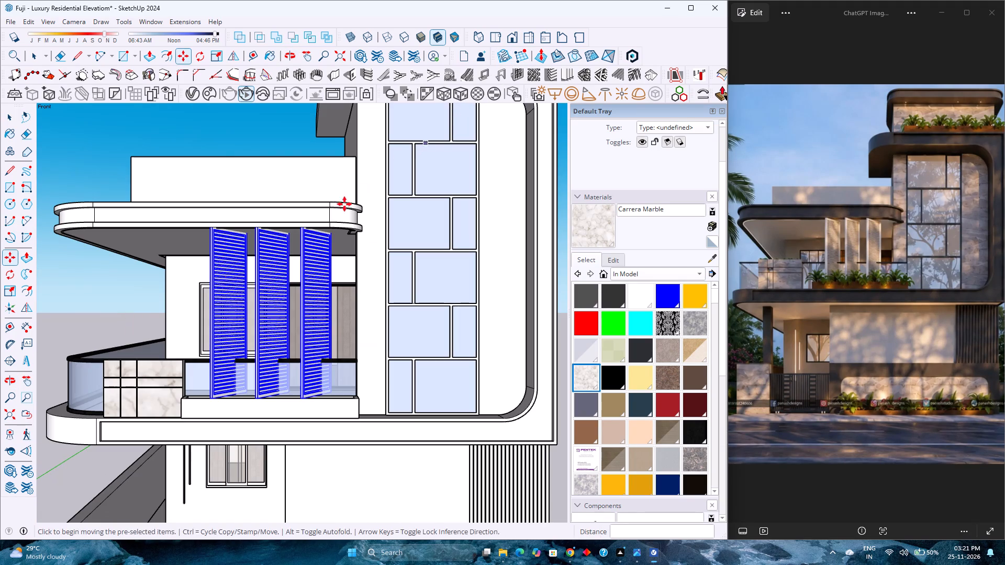
pyautogui.click(10, 421)
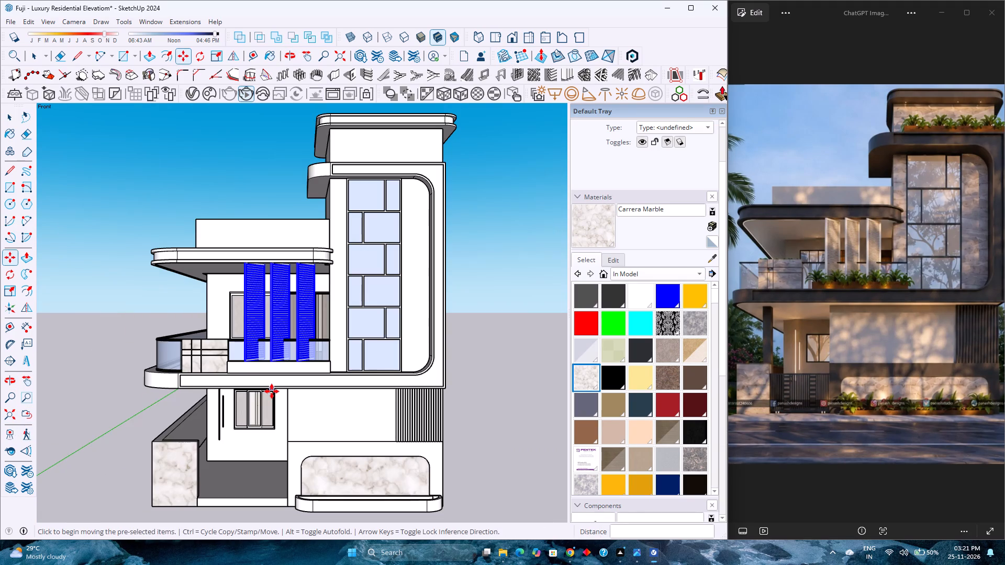
pyautogui.press('space')
pyautogui.scroll(-4, 319, 400)
pyautogui.scroll(4, 315, 400)
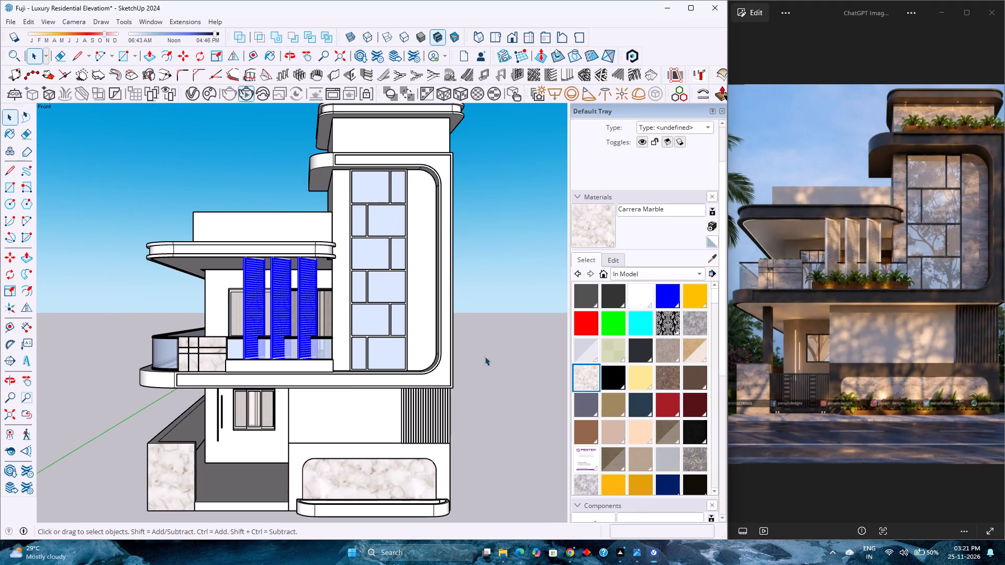
pyautogui.click(521, 351)
# Paint all three louvred balcony panels with the Wood Veneer 01 material from the Wood collection.
pyautogui.scroll(3, 256, 317)
pyautogui.scroll(-1, 259, 316)
pyautogui.scroll(4, 260, 318)
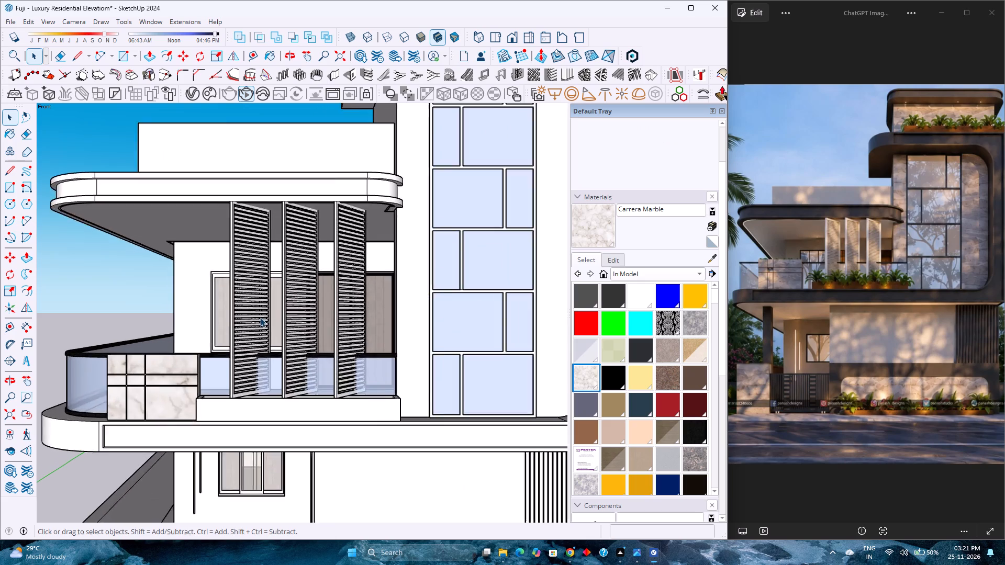
pyautogui.scroll(-4, 260, 318)
pyautogui.scroll(4, 260, 319)
pyautogui.moveTo(260, 319); pyautogui.dragTo(395, 347, button='middle')
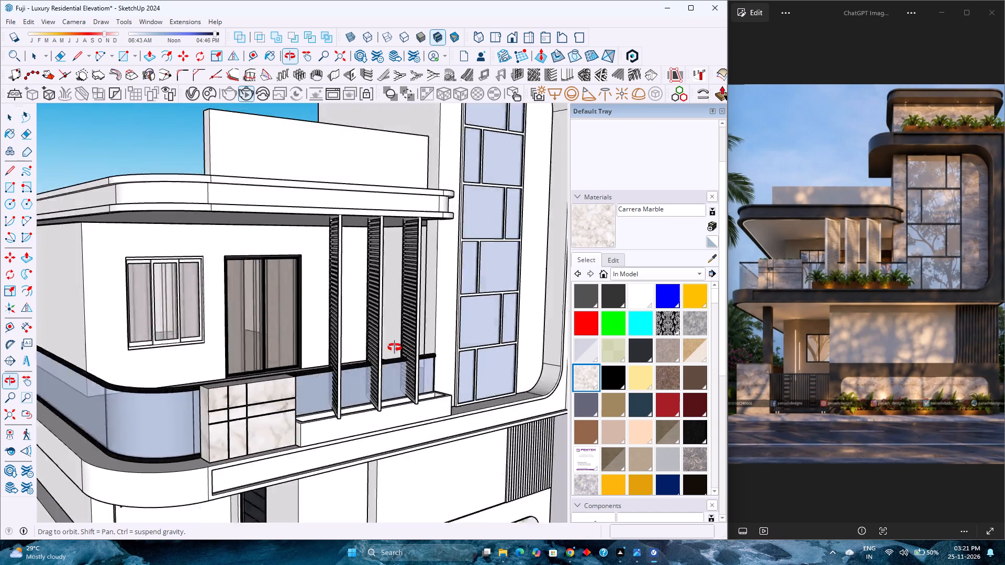
pyautogui.moveTo(395, 347); pyautogui.dragTo(266, 357, button='middle')
pyautogui.middleClick(265, 357)
pyautogui.scroll(3, 325, 318)
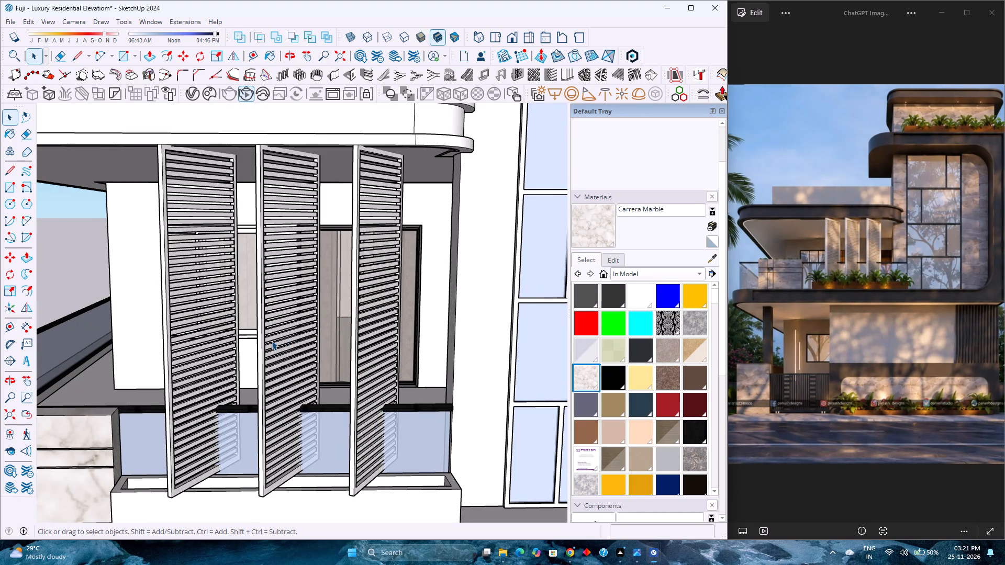
pyautogui.click(272, 341)
pyautogui.click(638, 275)
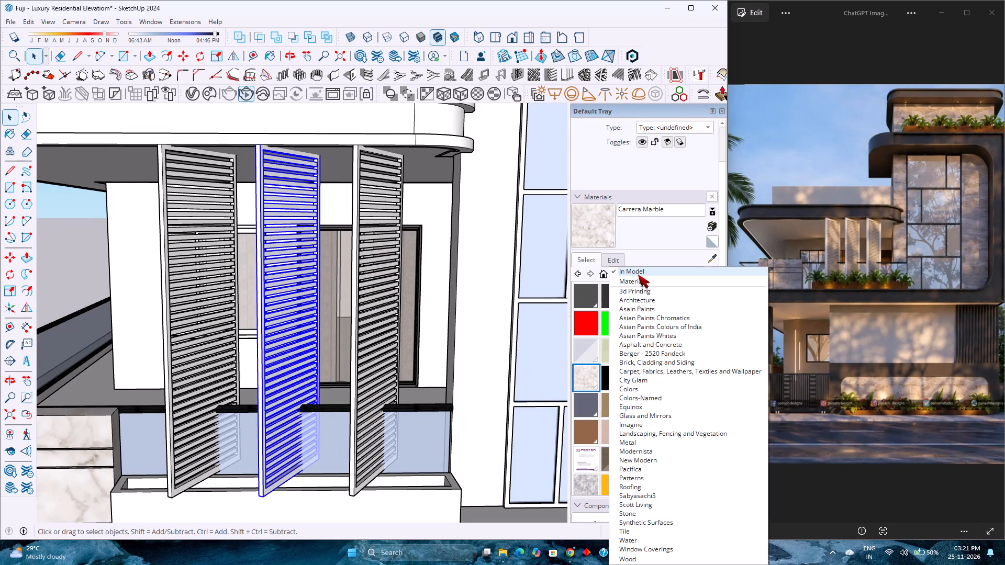
pyautogui.click(658, 559)
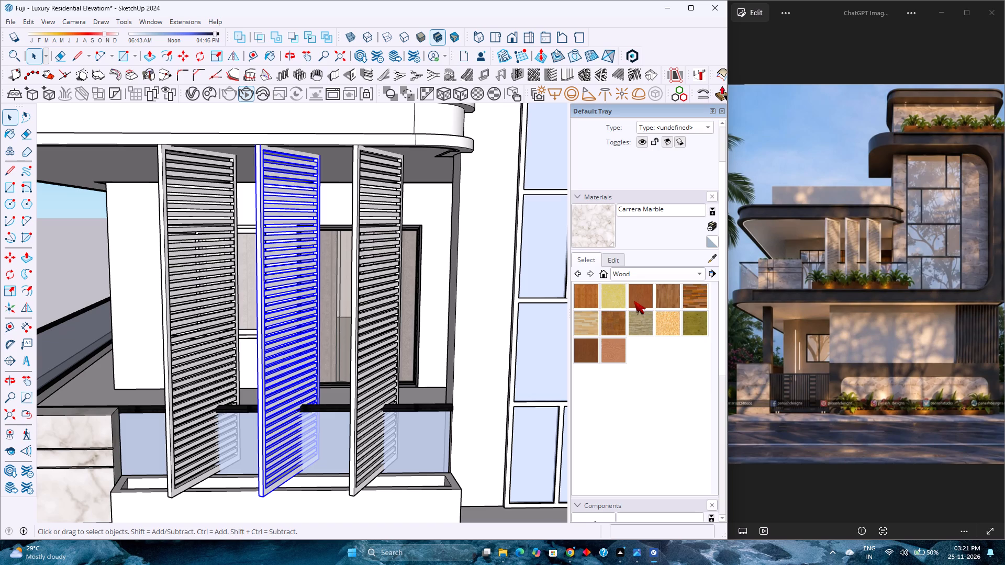
pyautogui.click(641, 302)
pyautogui.click(590, 358)
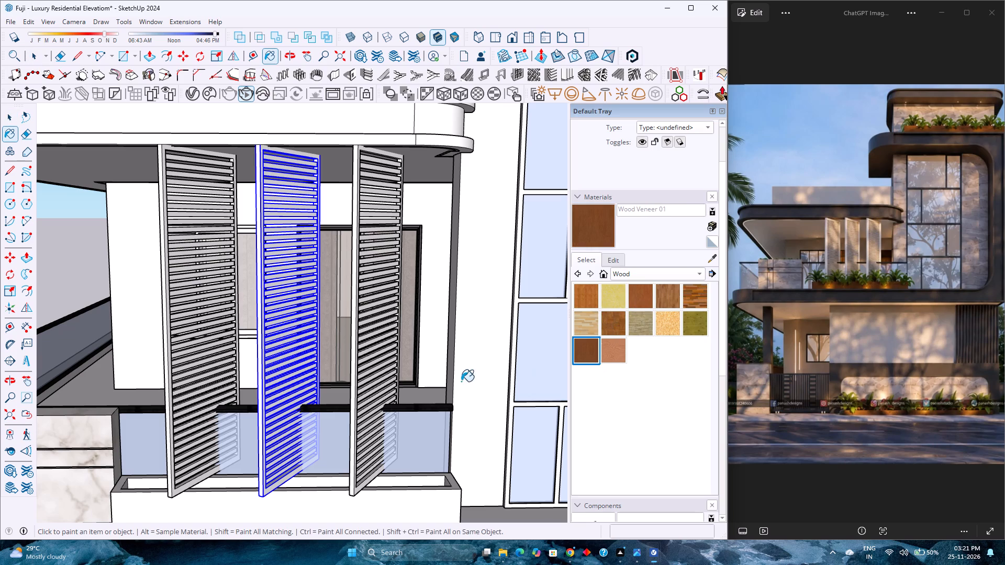
pyautogui.click(376, 371)
pyautogui.click(288, 382)
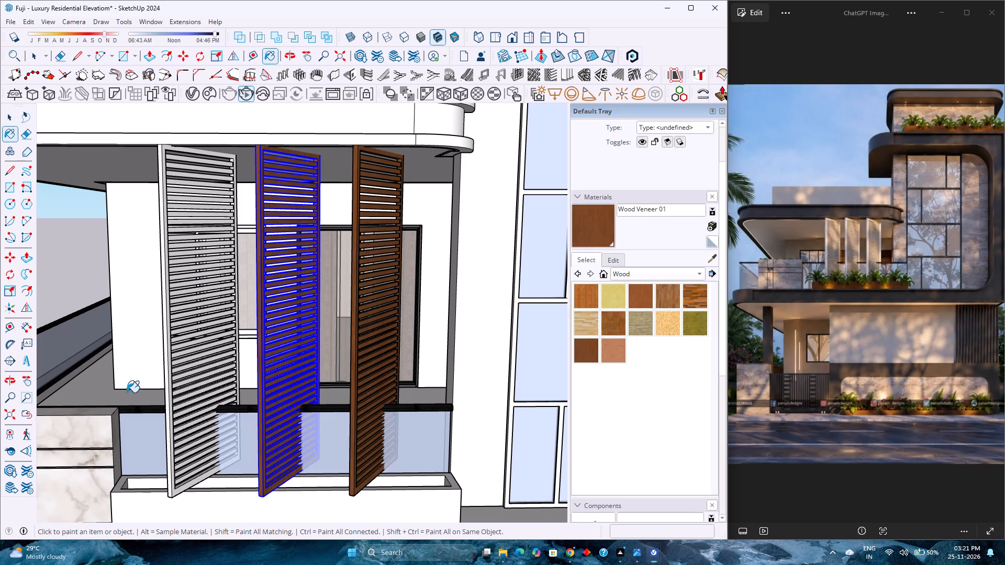
pyautogui.click(186, 365)
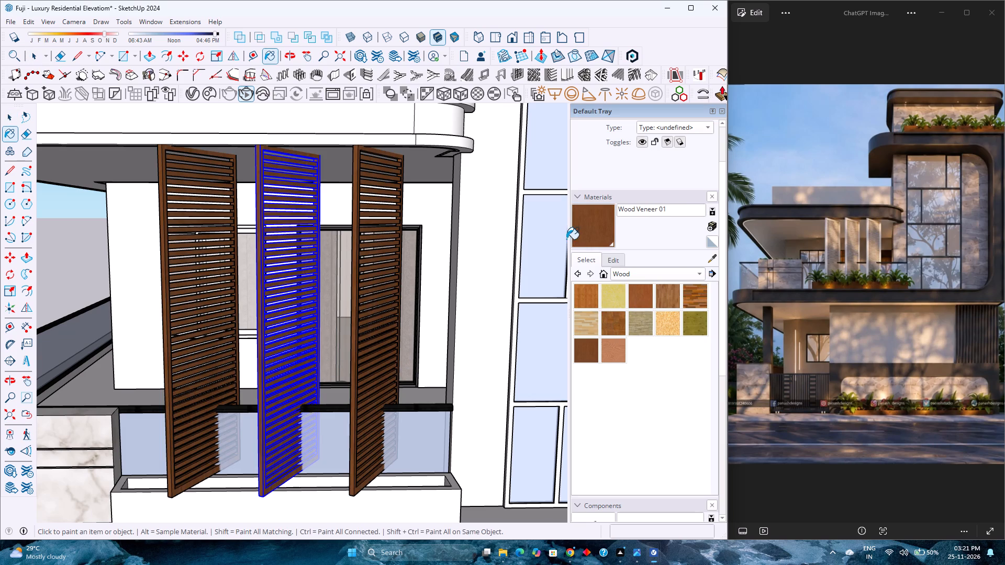
# Set the Wood Veneer 01 texture width to 1 inch with its proportions linked, and inspect the grain on the louvres.
pyautogui.click(613, 256)
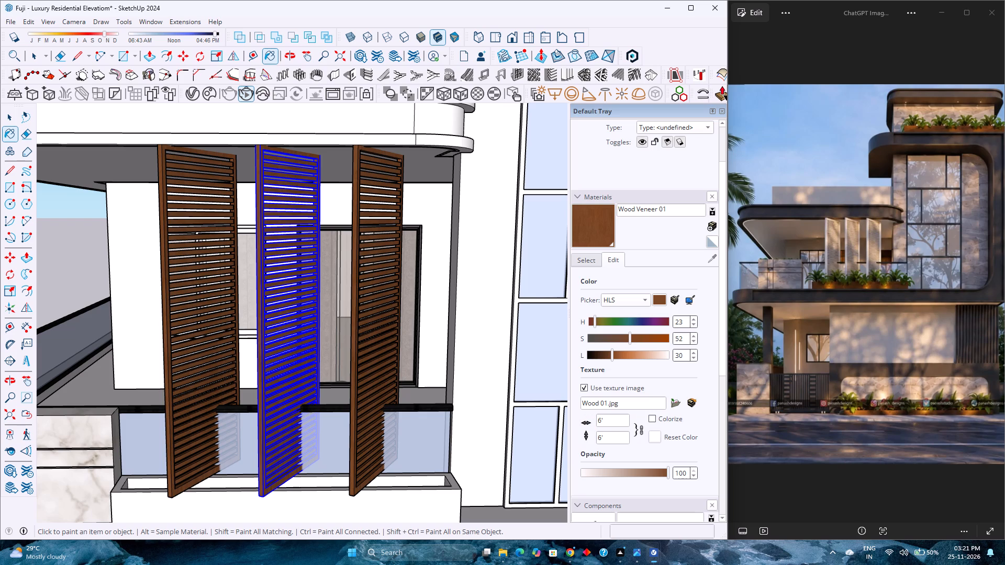
pyautogui.click(601, 419)
pyautogui.press('BackSpace')
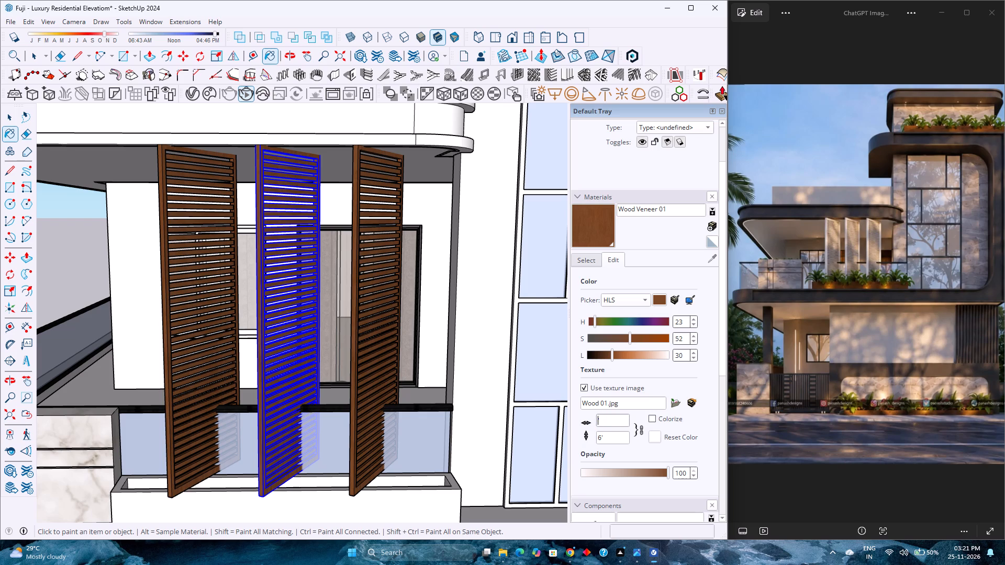
pyautogui.press('1')
pyautogui.click(622, 420)
pyautogui.press('BackSpace')
pyautogui.hotkey('shift', '"')
pyautogui.press('Return')
pyautogui.scroll(10, 263, 393)
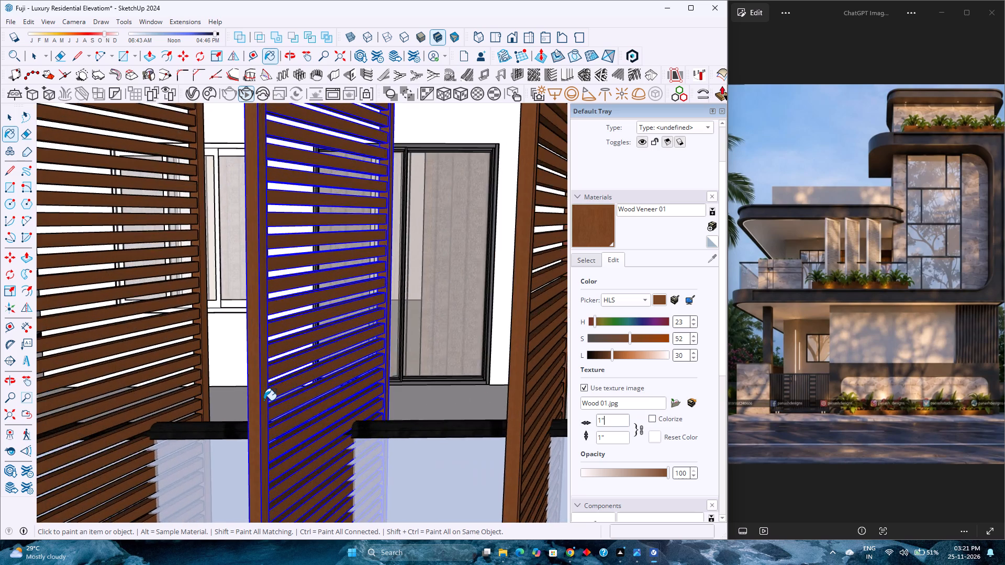
# Set the Wood Veneer 01 texture width to 1 foot with linked proportions, and check the grain on the middle louvred panel.
pyautogui.scroll(16, 264, 400)
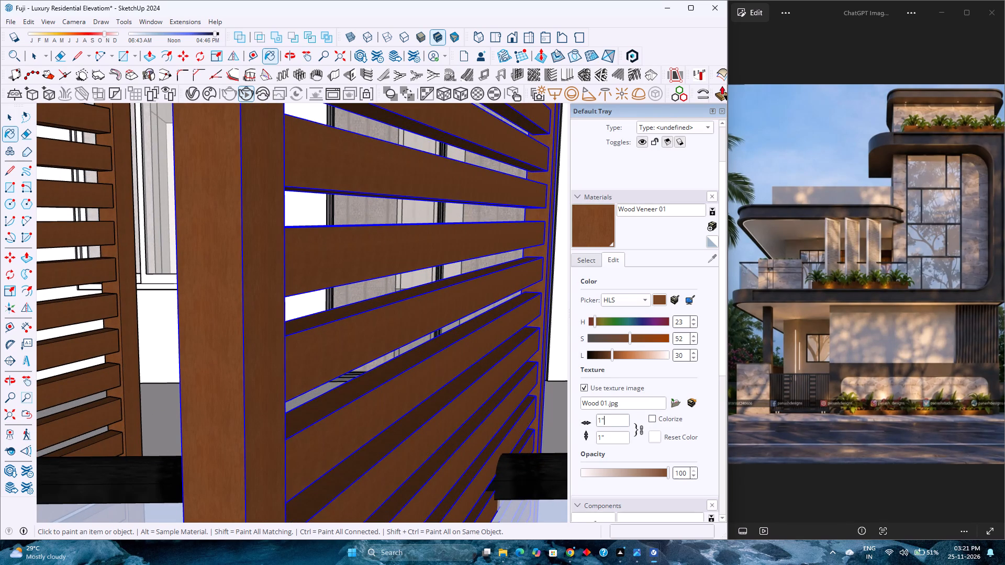
pyautogui.press('BackSpace')
pyautogui.press("'")
pyautogui.press('Return')
pyautogui.scroll(-3, 362, 277)
pyautogui.click(312, 277)
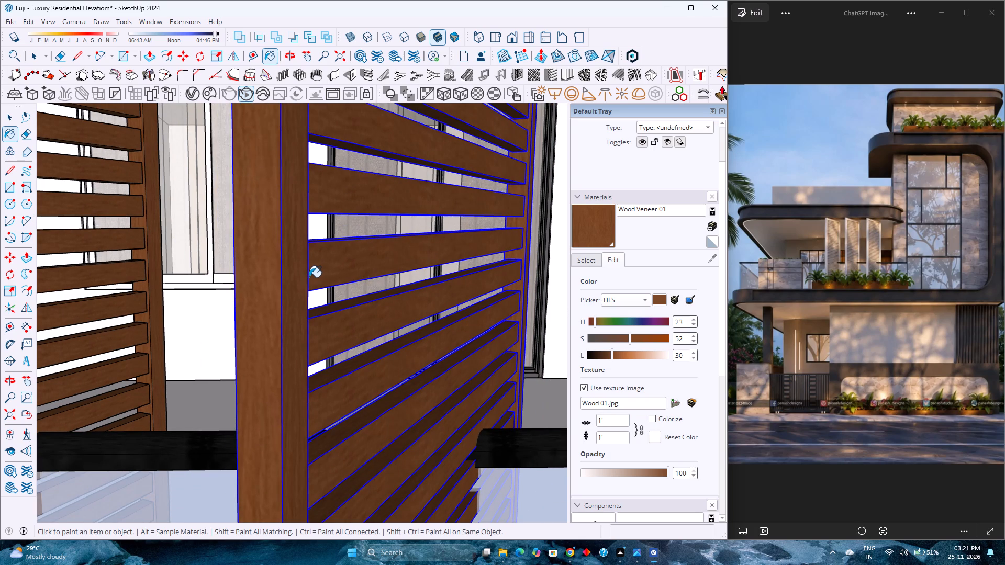
pyautogui.press('space')
# Deselect the middle panel and examine the wood-finished louvred panels within the whole elevation, from the front and from raised angles.
pyautogui.scroll(-20, 299, 281)
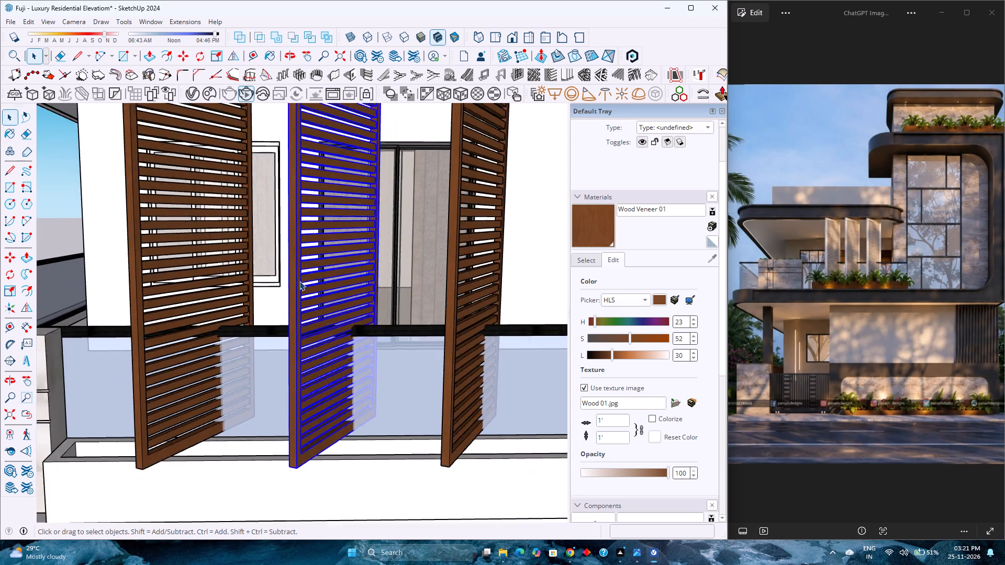
pyautogui.scroll(-12, 299, 281)
pyautogui.scroll(-9, 299, 281)
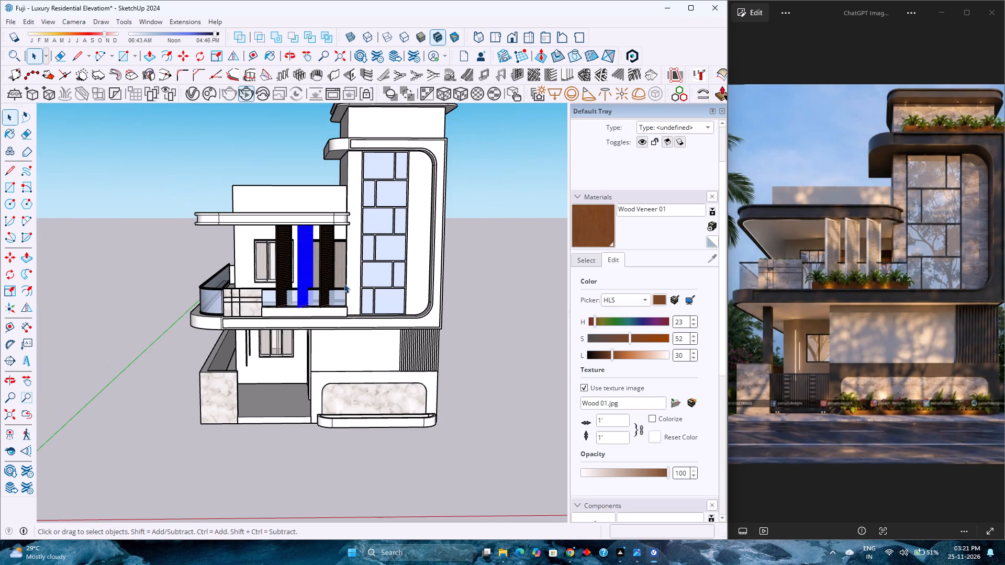
pyautogui.click(512, 264)
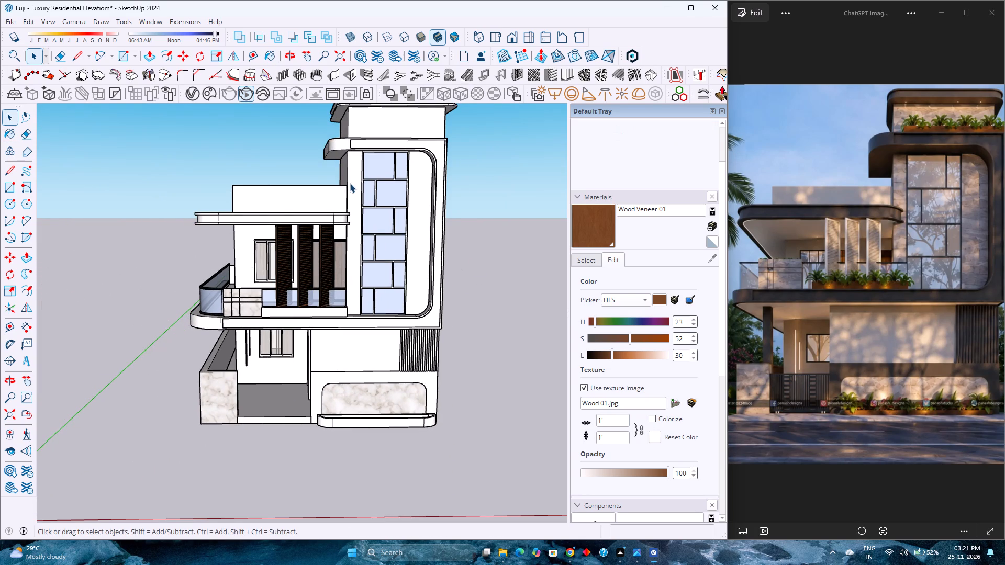
pyautogui.scroll(2, 230, 176)
pyautogui.scroll(4, 364, 378)
pyautogui.moveTo(326, 333); pyautogui.dragTo(80, 377, button='middle')
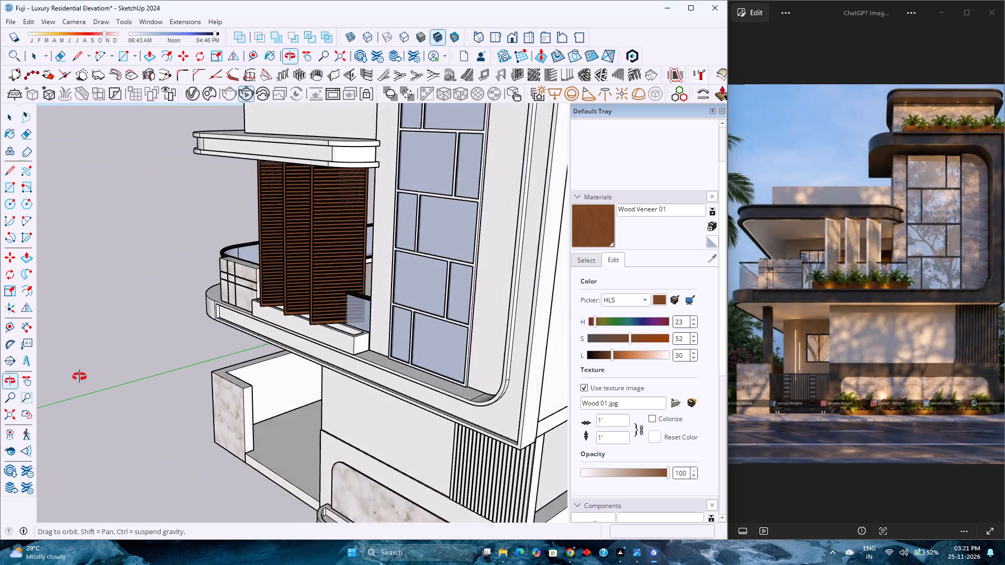
pyautogui.moveTo(80, 377); pyautogui.dragTo(232, 378, button='middle')
pyautogui.middleClick(232, 378)
pyautogui.scroll(-5, 231, 378)
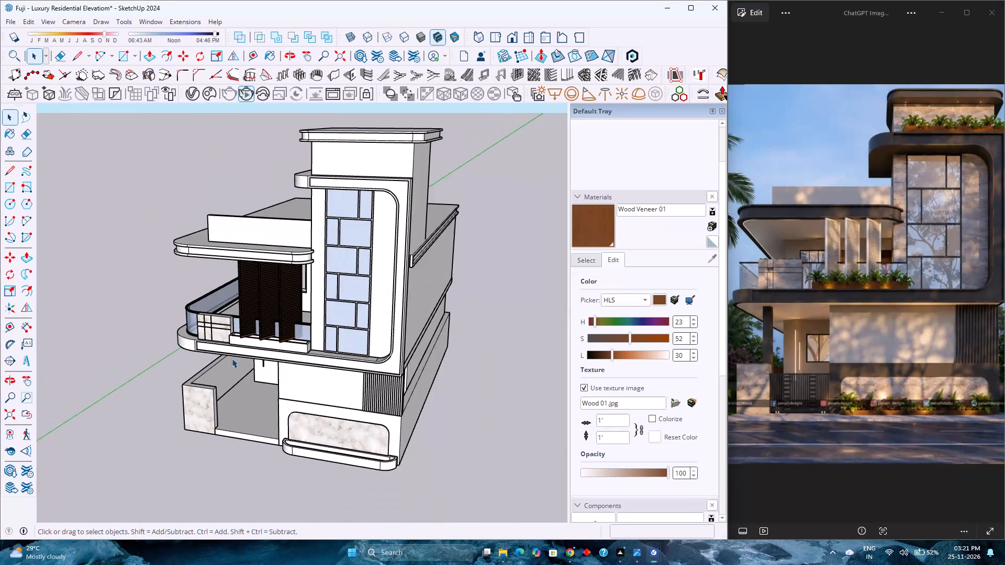
pyautogui.scroll(-3, 232, 358)
pyautogui.scroll(1, 236, 363)
pyautogui.moveTo(237, 358); pyautogui.dragTo(337, 295, button='middle')
pyautogui.middleClick(339, 296)
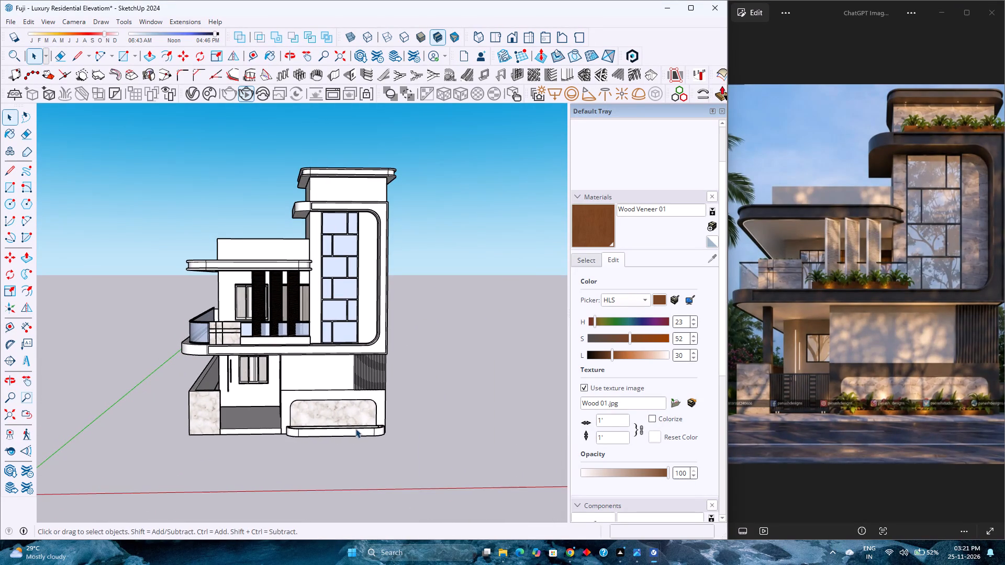
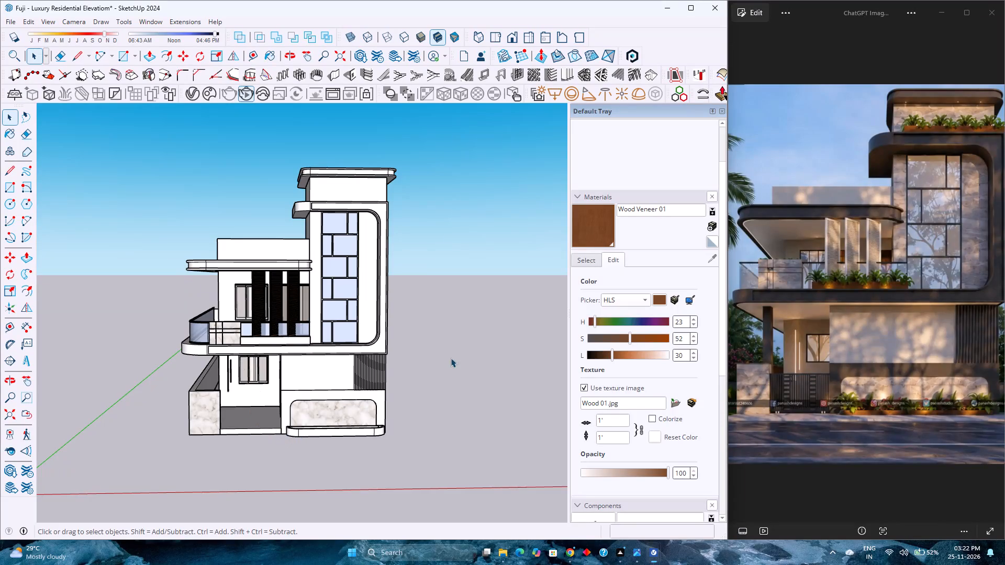
# Switch to the front view of the house model to examine its facade.
pyautogui.click(513, 39)
pyautogui.scroll(1, 329, 343)
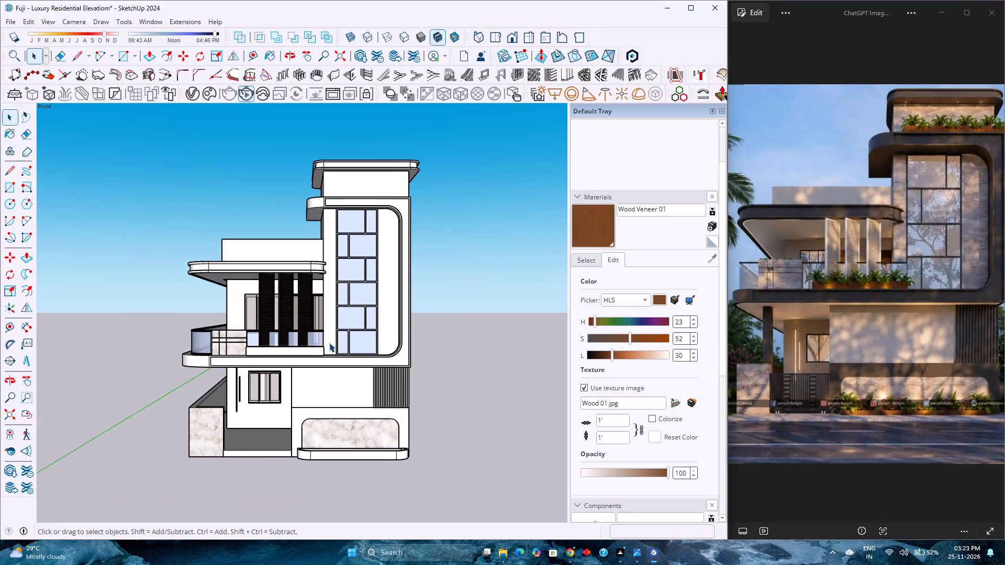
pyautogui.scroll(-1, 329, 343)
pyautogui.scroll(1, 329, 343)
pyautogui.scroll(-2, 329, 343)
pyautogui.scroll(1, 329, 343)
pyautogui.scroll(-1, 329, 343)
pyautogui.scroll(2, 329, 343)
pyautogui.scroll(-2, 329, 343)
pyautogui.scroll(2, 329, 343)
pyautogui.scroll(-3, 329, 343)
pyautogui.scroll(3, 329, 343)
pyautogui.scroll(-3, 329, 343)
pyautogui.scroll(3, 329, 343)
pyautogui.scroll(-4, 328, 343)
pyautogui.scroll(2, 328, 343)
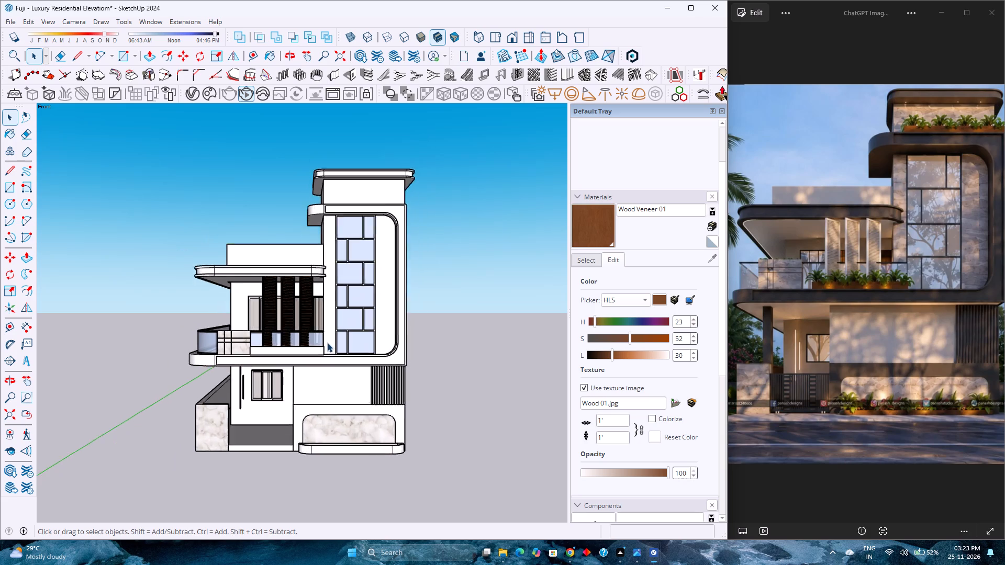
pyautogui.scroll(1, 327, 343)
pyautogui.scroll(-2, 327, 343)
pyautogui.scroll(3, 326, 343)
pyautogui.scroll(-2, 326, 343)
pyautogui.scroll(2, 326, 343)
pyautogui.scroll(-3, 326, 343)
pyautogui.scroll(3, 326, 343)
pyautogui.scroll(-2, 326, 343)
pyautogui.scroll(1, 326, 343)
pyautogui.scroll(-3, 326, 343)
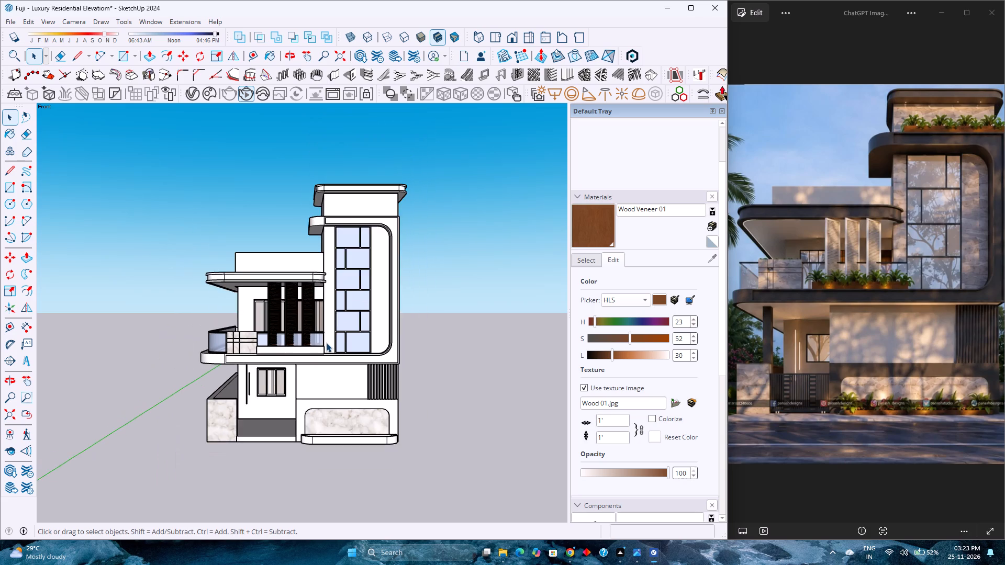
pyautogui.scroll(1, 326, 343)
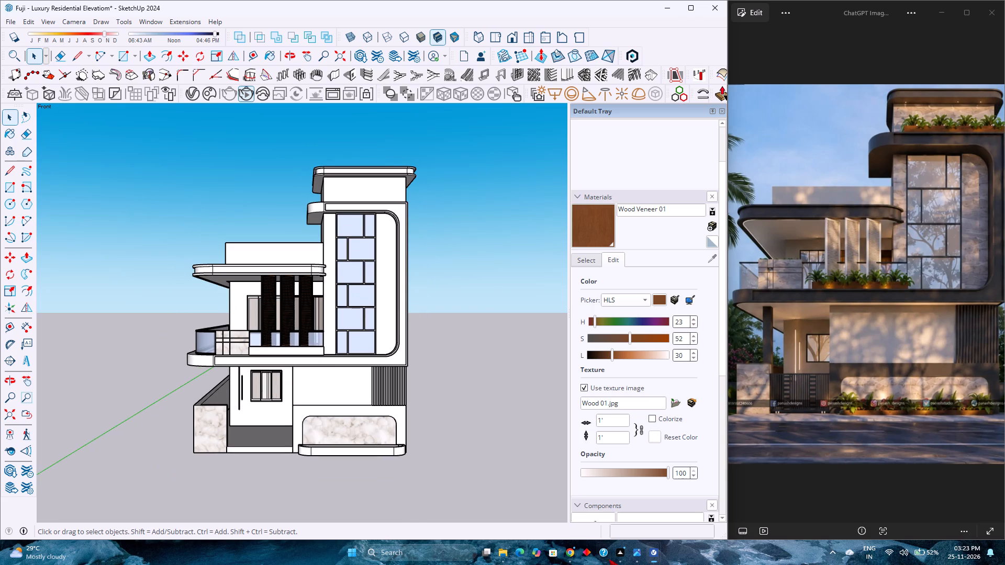
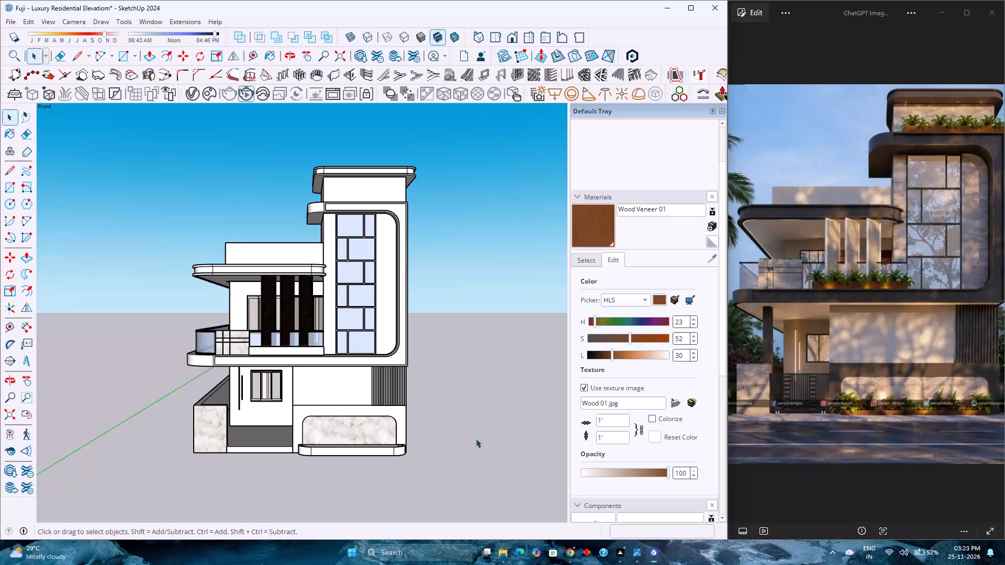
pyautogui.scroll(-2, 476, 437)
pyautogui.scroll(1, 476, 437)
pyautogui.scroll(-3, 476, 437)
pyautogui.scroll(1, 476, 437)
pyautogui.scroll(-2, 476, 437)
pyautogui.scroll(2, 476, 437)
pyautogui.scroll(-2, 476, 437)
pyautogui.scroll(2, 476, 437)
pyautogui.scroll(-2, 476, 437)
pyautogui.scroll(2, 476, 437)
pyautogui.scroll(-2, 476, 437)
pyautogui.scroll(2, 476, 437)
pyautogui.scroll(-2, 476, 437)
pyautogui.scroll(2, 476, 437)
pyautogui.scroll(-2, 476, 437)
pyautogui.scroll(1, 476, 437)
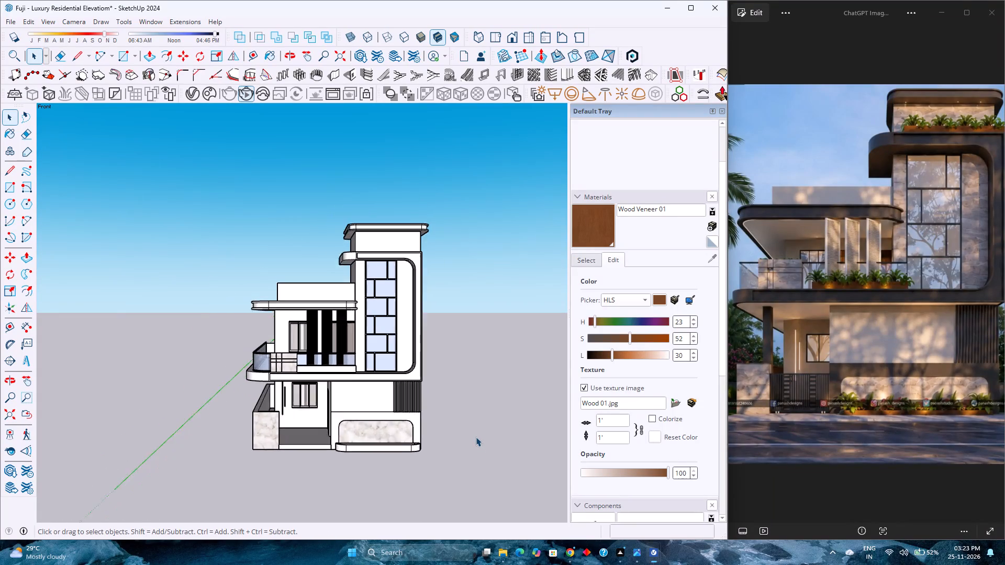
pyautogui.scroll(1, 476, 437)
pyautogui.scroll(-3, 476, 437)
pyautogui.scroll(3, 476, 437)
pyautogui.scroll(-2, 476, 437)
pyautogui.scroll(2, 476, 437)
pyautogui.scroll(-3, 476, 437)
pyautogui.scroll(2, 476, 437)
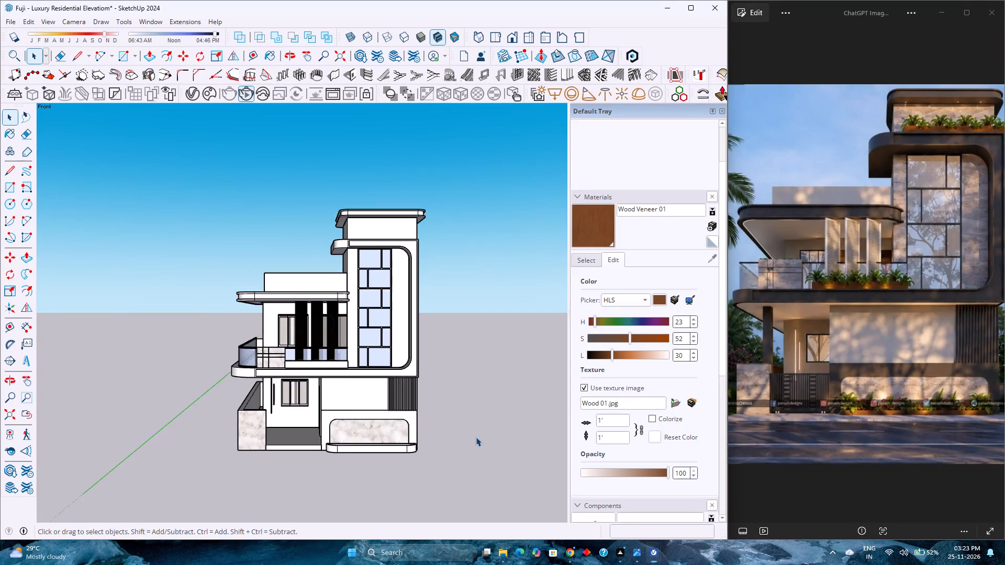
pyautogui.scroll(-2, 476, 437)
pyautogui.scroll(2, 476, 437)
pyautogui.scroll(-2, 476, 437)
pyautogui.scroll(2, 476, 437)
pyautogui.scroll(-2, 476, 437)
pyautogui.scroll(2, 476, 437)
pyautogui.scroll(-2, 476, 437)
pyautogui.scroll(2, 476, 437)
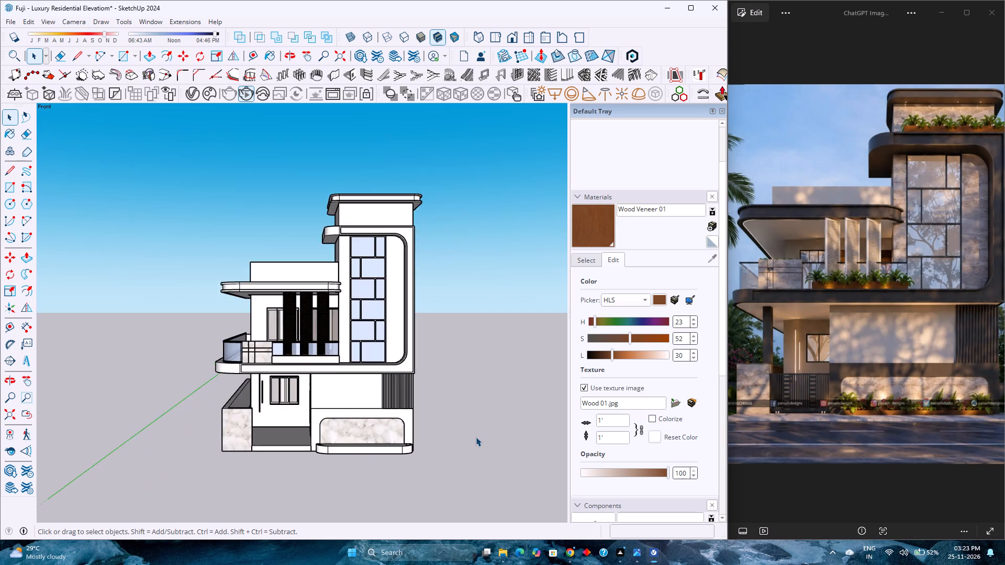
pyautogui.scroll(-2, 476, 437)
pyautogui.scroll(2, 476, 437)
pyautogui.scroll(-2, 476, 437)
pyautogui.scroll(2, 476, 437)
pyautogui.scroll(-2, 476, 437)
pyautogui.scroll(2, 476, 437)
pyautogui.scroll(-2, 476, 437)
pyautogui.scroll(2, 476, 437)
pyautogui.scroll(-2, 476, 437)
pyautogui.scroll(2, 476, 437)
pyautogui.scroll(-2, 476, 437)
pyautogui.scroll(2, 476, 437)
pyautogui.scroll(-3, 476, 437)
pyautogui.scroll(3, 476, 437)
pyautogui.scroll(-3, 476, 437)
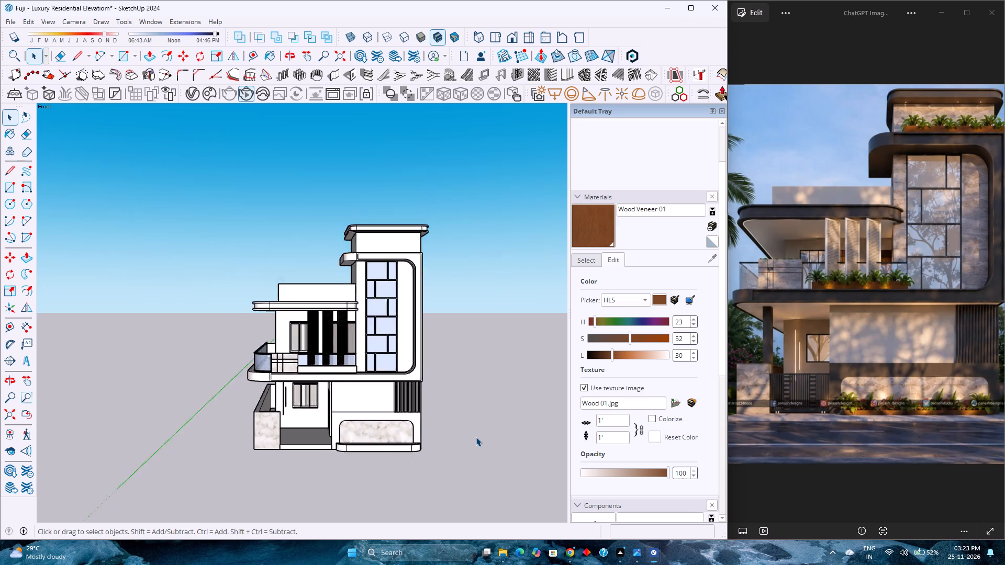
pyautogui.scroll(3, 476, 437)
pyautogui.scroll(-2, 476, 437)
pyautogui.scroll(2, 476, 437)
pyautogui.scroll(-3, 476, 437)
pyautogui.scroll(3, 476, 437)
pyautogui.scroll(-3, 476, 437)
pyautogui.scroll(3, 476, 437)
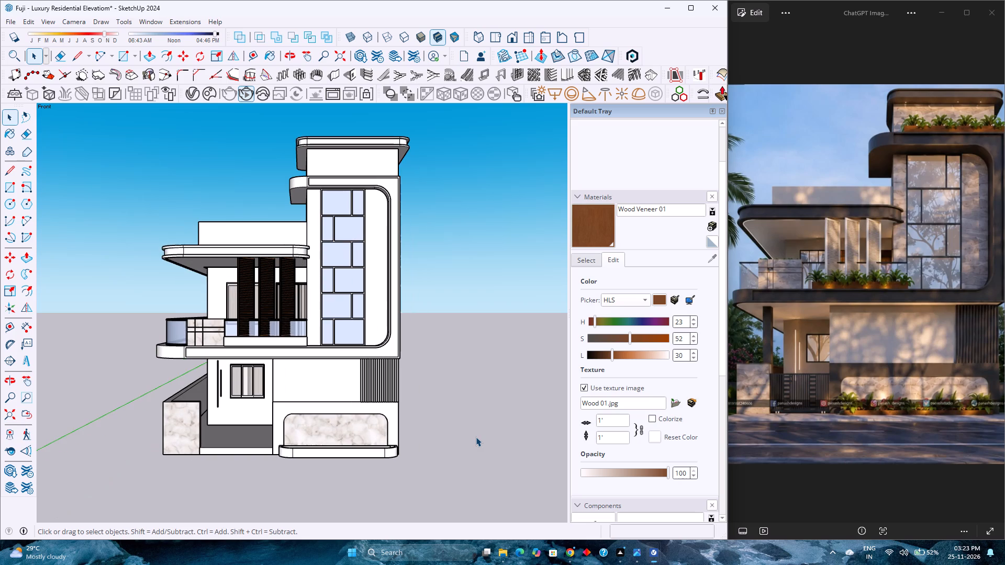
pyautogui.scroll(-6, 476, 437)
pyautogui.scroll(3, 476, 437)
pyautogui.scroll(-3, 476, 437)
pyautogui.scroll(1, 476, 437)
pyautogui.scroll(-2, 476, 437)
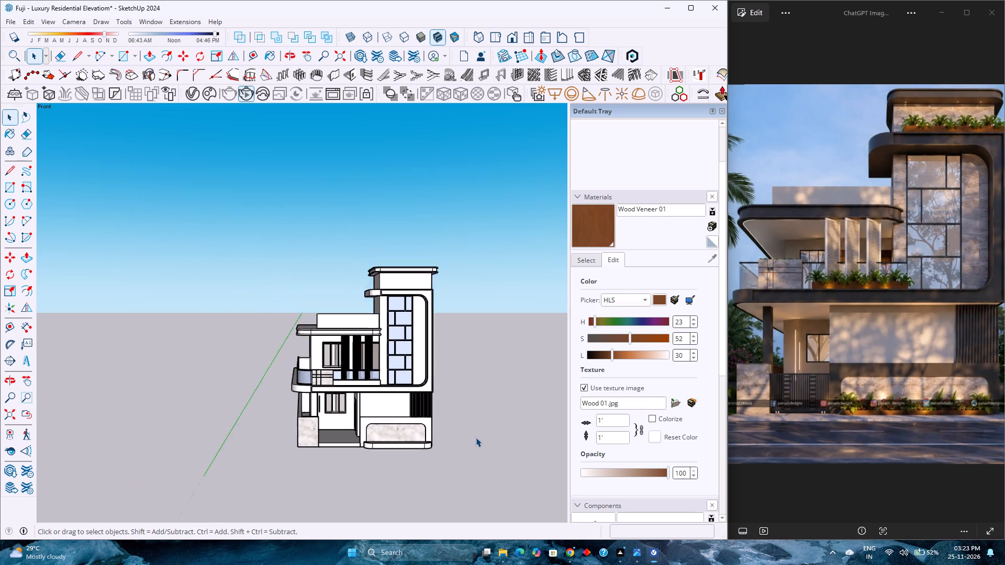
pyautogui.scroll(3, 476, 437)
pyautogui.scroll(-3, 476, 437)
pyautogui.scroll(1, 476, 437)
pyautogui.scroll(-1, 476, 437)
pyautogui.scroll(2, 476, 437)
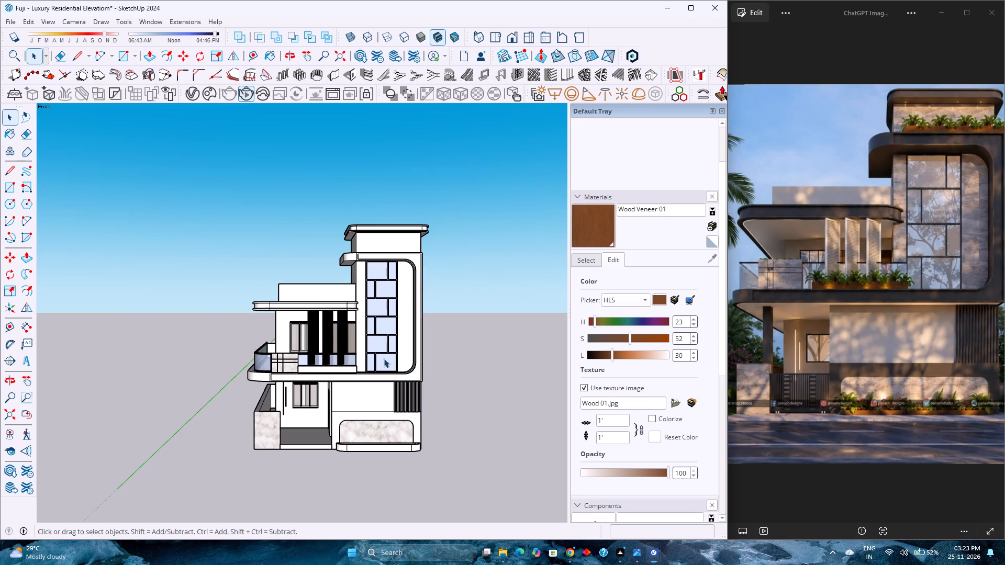
# Paint the planter box in front of the first-floor balcony louvres with the Wood Cherry Original material.
pyautogui.scroll(5, 374, 341)
pyautogui.moveTo(261, 331); pyautogui.dragTo(342, 310, button='middle')
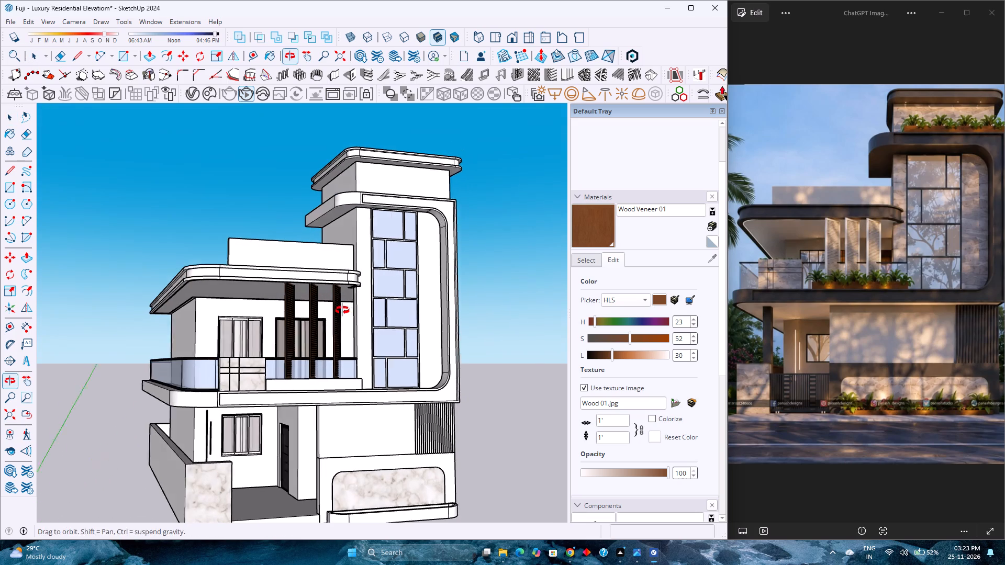
pyautogui.moveTo(342, 310); pyautogui.dragTo(344, 310, button='middle')
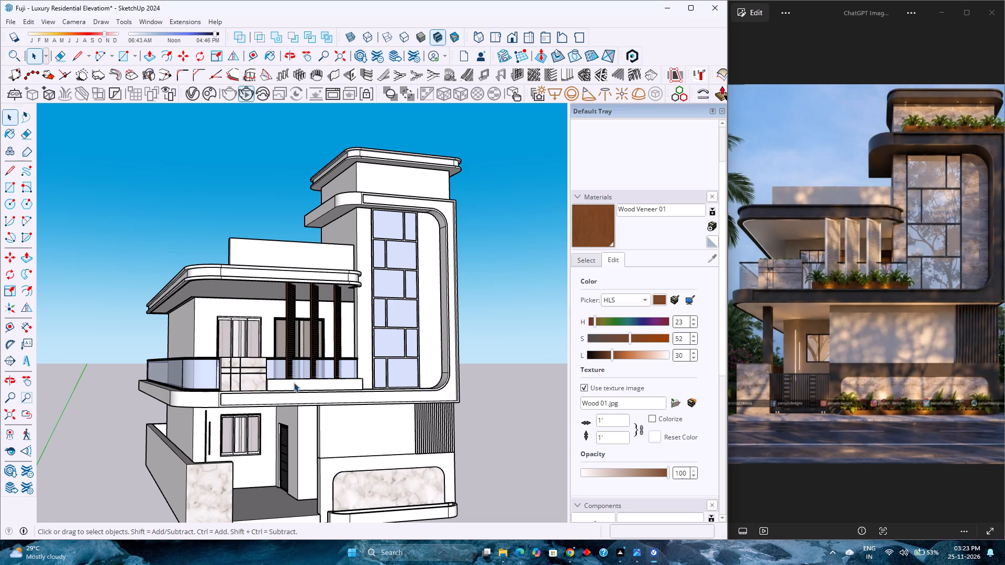
pyautogui.scroll(-3, 280, 377)
pyautogui.scroll(3, 249, 380)
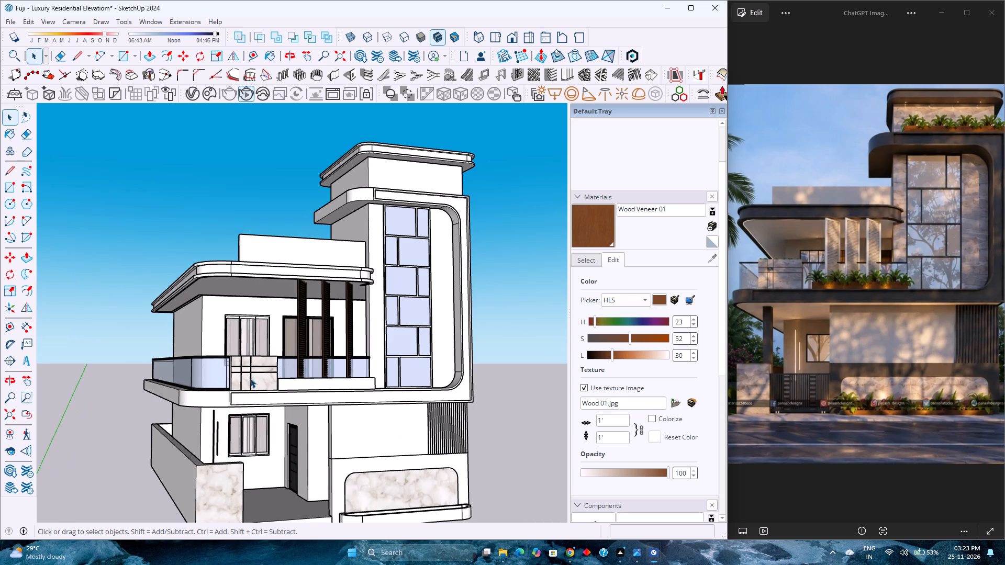
pyautogui.doubleClick(318, 382)
pyautogui.scroll(4, 318, 382)
pyautogui.click(316, 382)
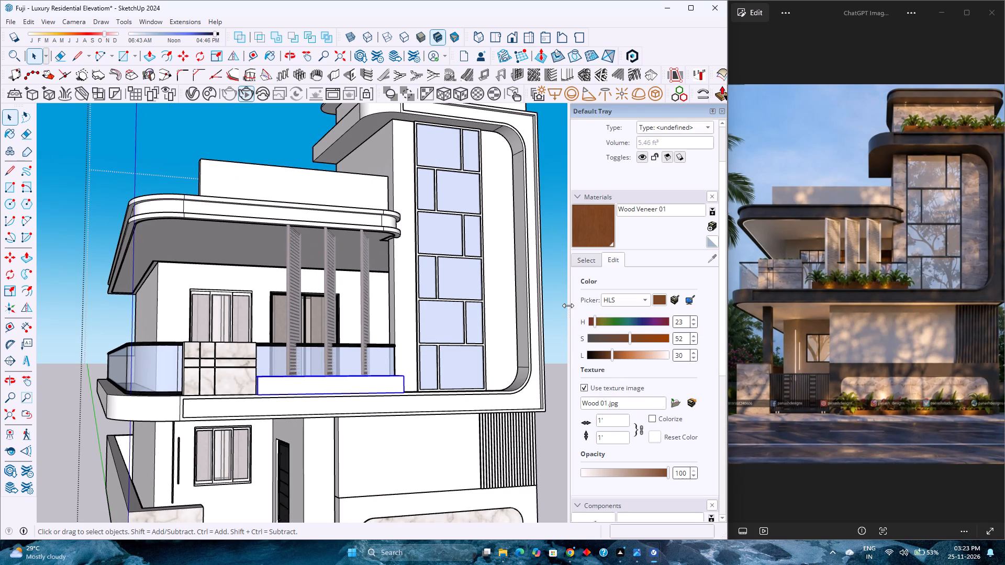
pyautogui.click(593, 261)
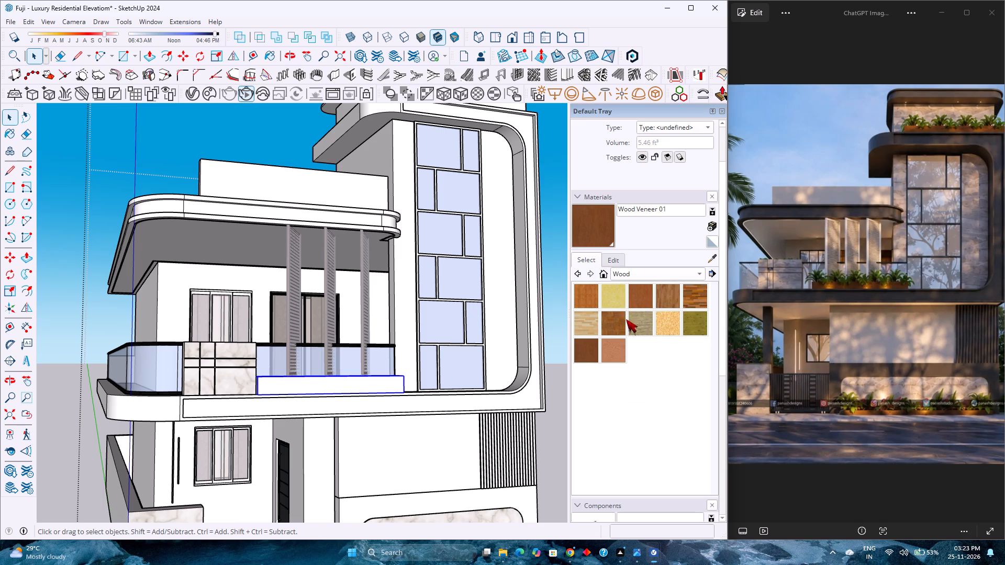
pyautogui.click(643, 295)
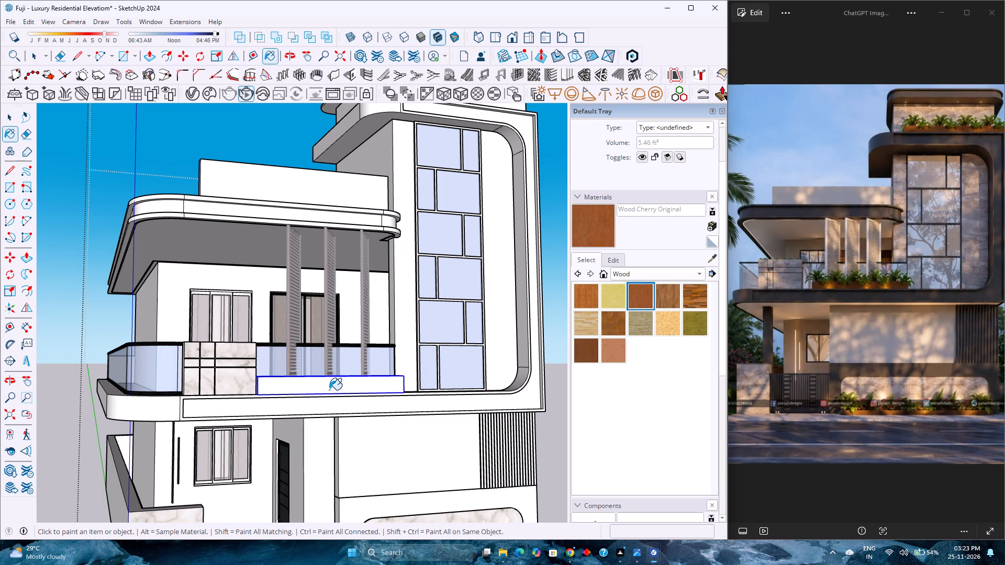
pyautogui.click(330, 384)
# Paint only the planter box below the ground-floor marble panel with Wood Cherry Original, inside its parent group.
pyautogui.scroll(-5, 282, 369)
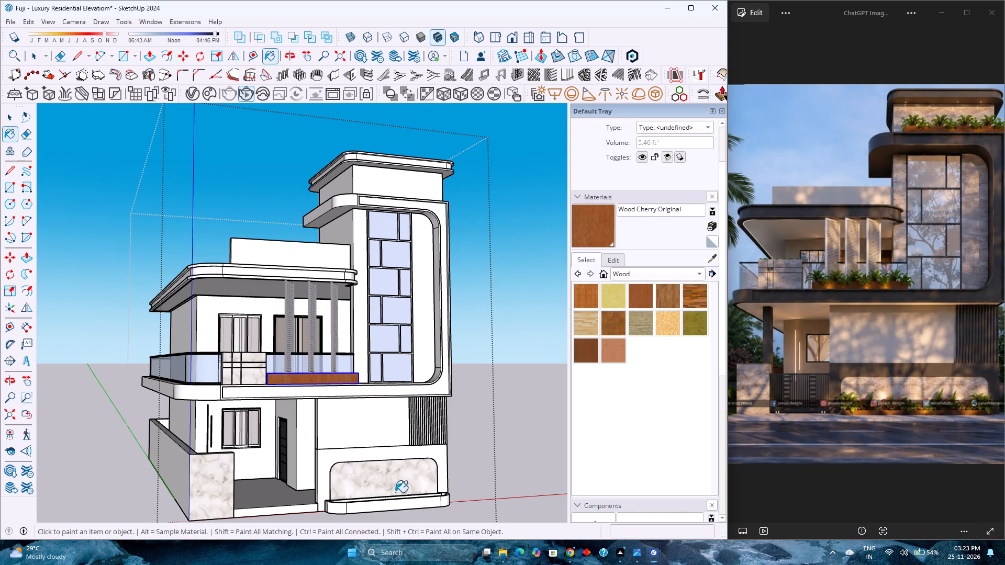
pyautogui.click(399, 504)
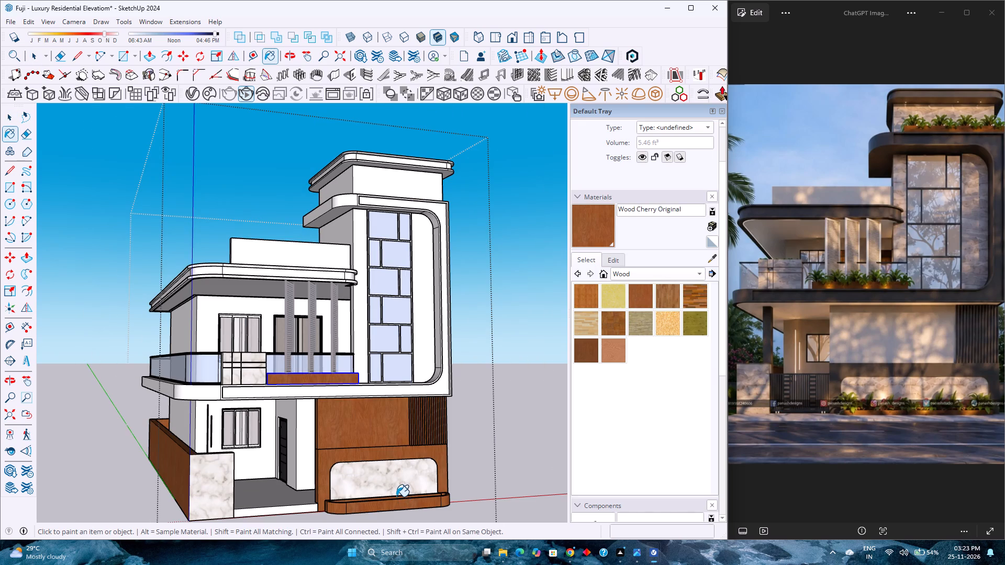
pyautogui.hotkey('ctrl', 'z')
pyautogui.press('space')
pyautogui.doubleClick(400, 503)
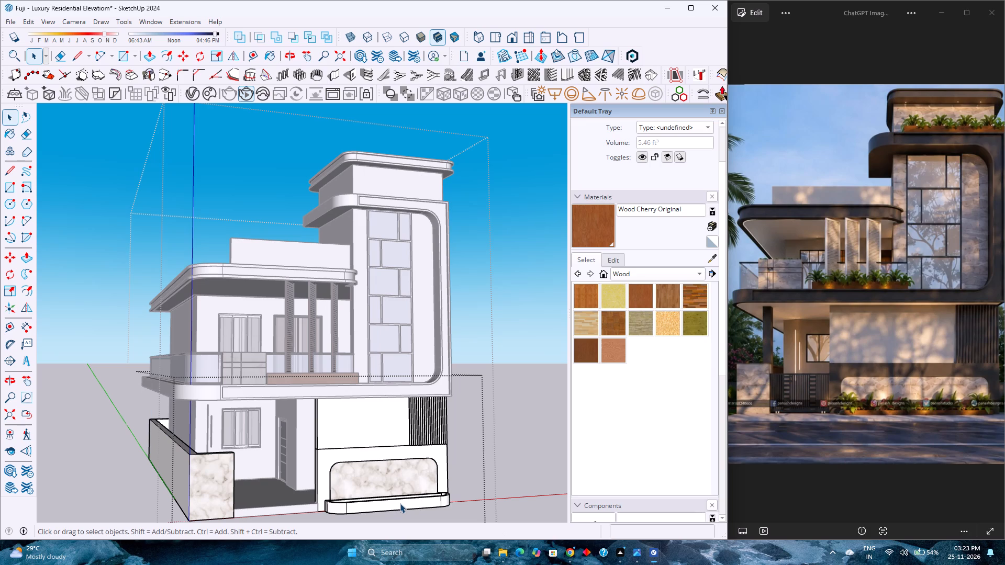
pyautogui.click(400, 503)
pyautogui.click(605, 224)
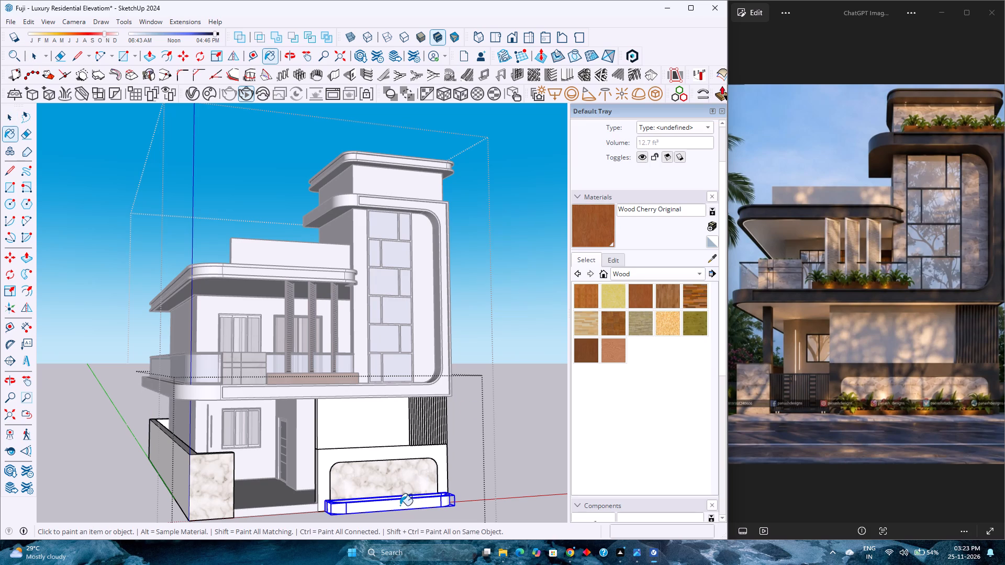
pyautogui.click(400, 505)
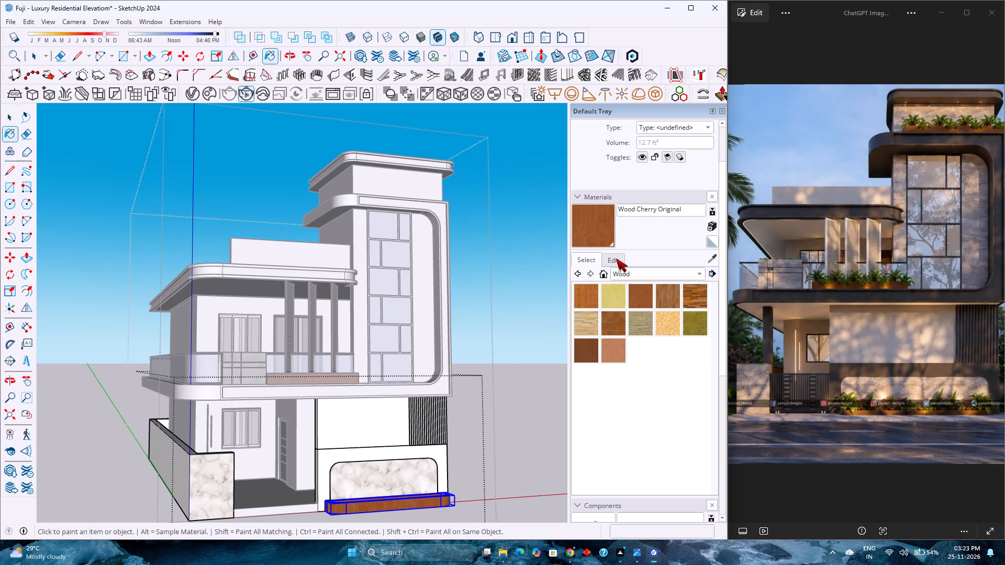
# Set the Wood Cherry Original material's saturation to 62 and lightness to 33, reapply it to the ground-floor planter, and exit the group.
pyautogui.click(616, 258)
pyautogui.click(636, 340)
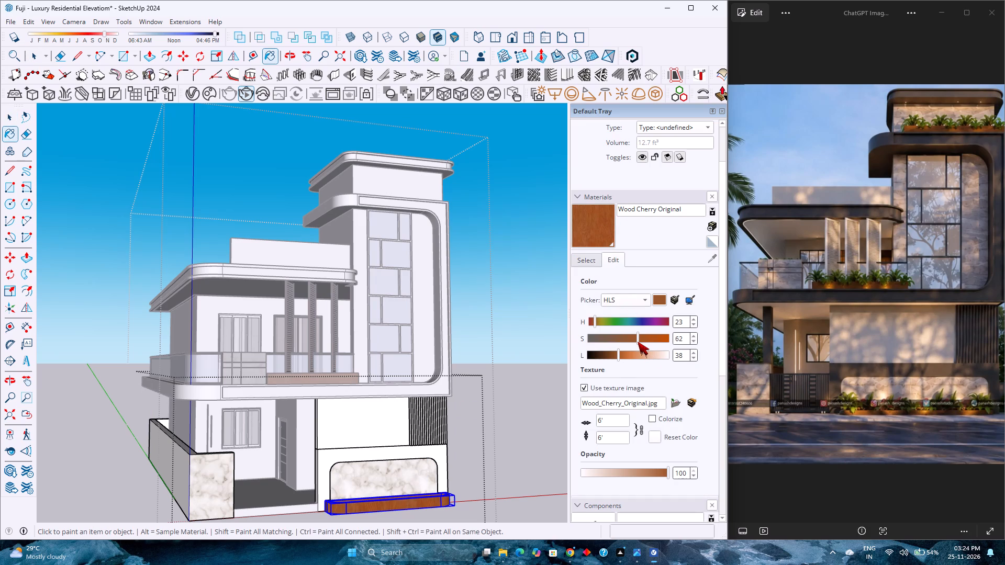
pyautogui.click(614, 357)
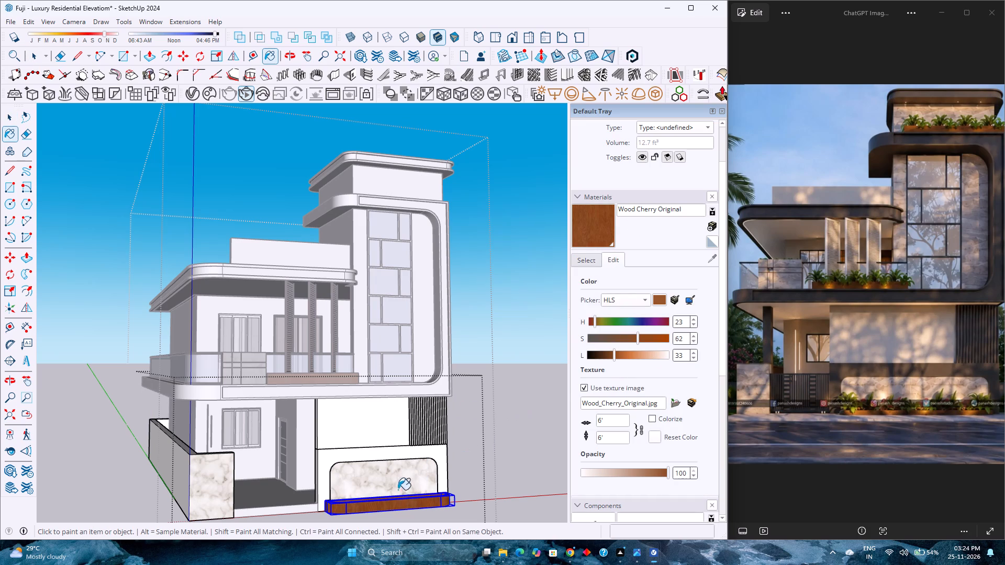
pyautogui.click(398, 505)
pyautogui.press('space')
pyautogui.scroll(-1, 354, 477)
pyautogui.click(505, 396)
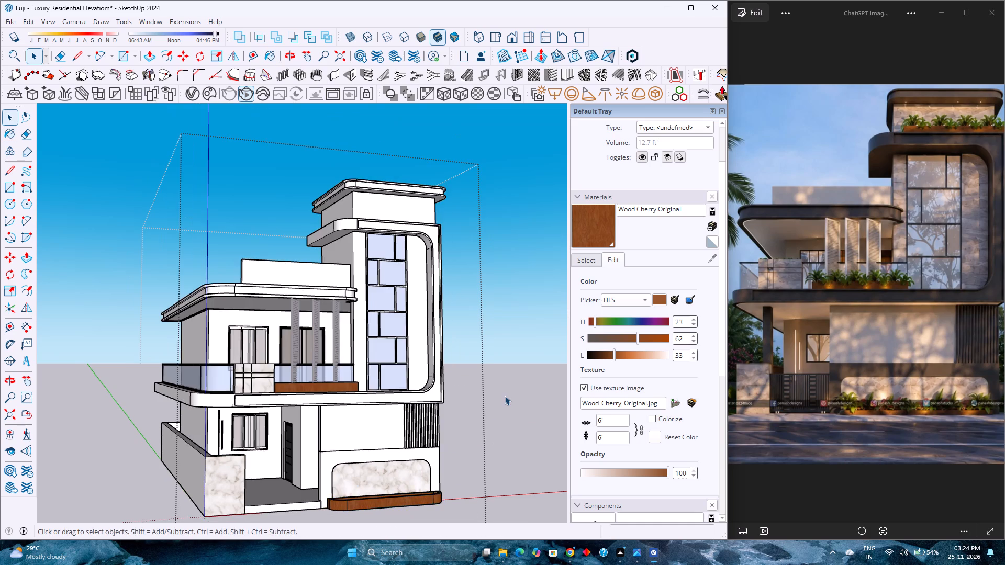
pyautogui.moveTo(498, 406); pyautogui.dragTo(300, 389, button='middle')
pyautogui.middleClick(300, 389)
pyautogui.click(543, 352)
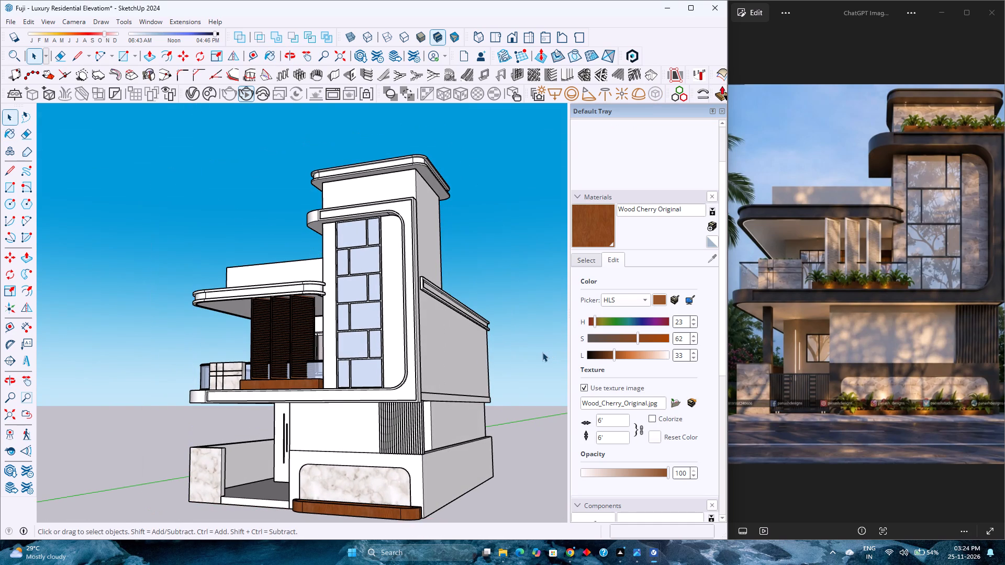
# Switch to the V-Ray Frame Buffer and examine the balcony louvres and wood planter in the live render.
pyautogui.click(304, 326)
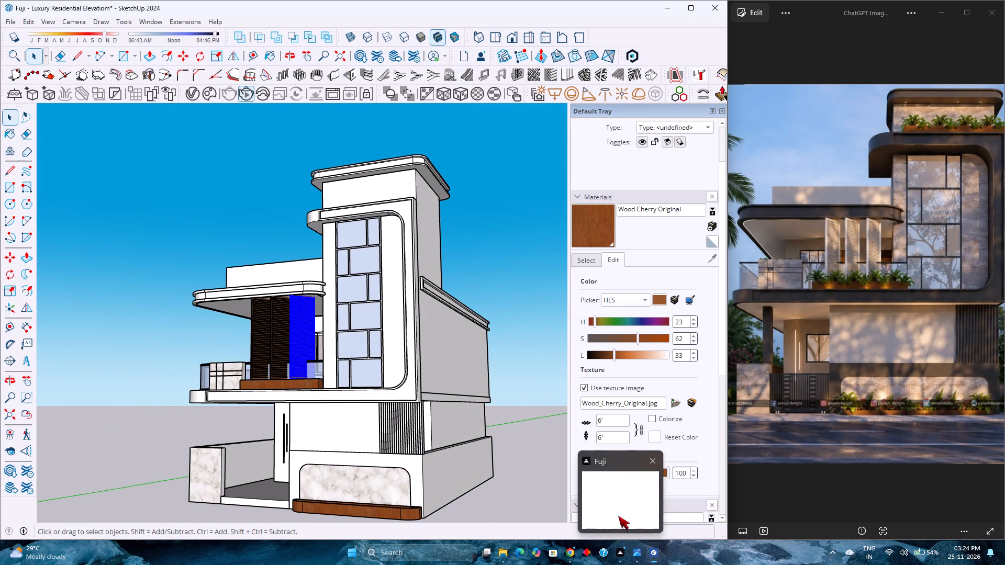
pyautogui.click(569, 500)
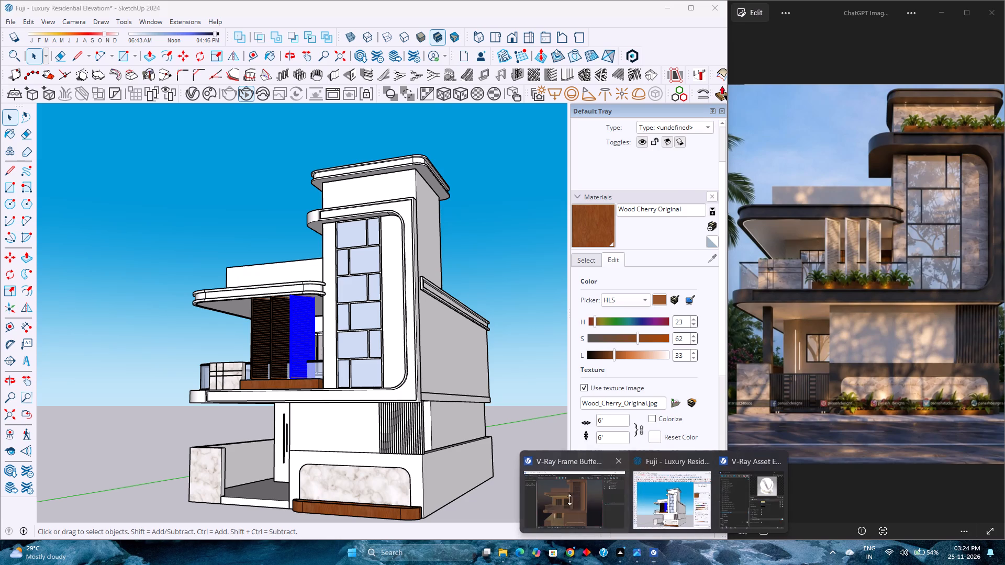
pyautogui.scroll(1, 308, 356)
pyautogui.scroll(-2, 305, 357)
pyautogui.scroll(1, 307, 358)
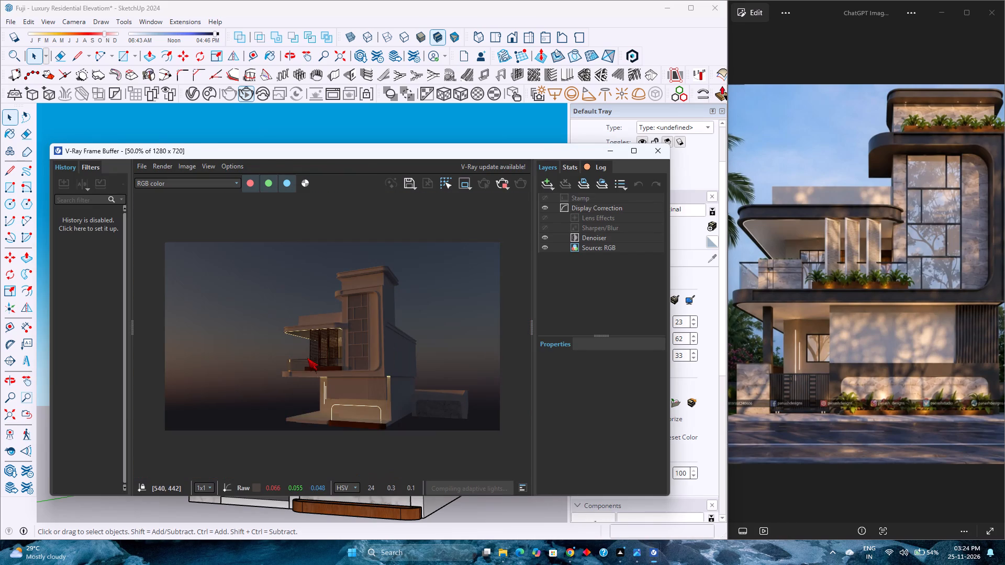
pyautogui.scroll(1, 307, 358)
# Set the model to the front view fitted to the screen and examine the rendered facade, louvres and planters, then return to the model.
pyautogui.click(519, 37)
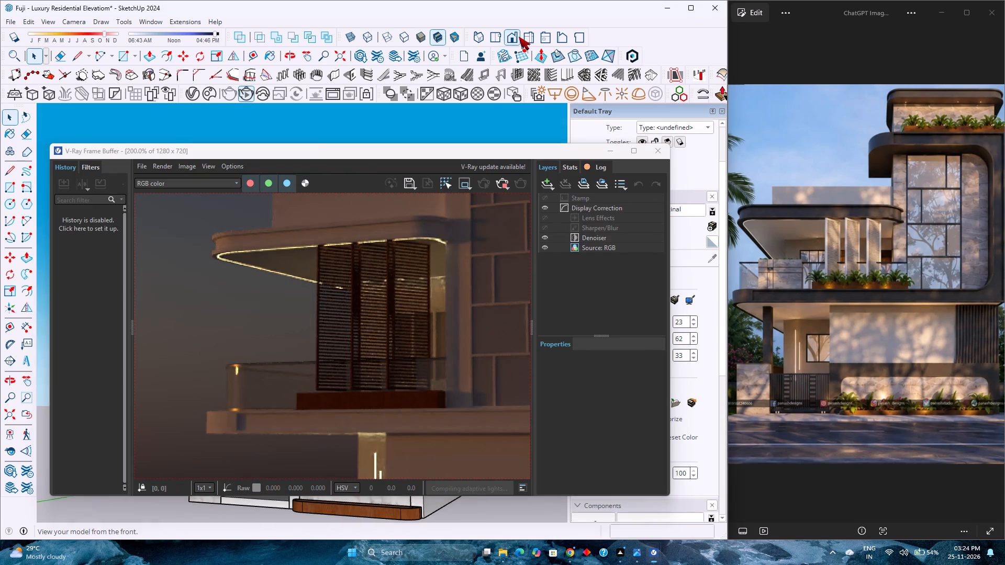
pyautogui.click(10, 415)
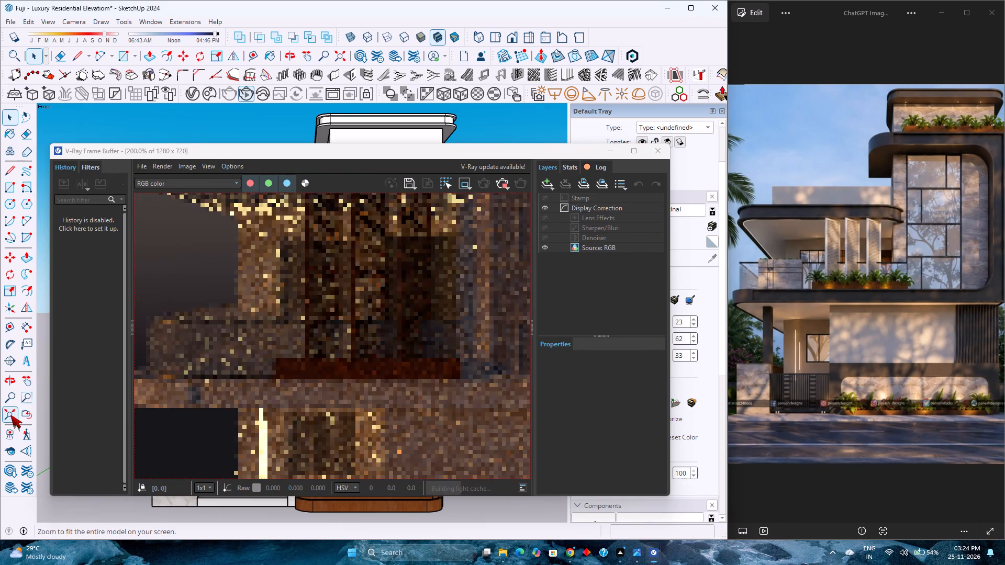
pyautogui.scroll(-1, 317, 398)
pyautogui.scroll(-1, 372, 393)
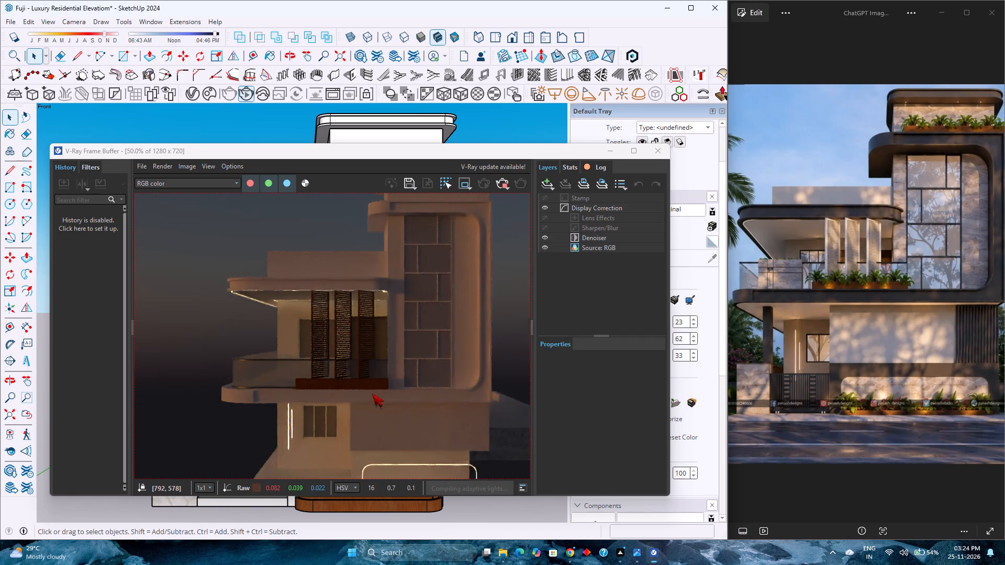
pyautogui.scroll(-1, 372, 393)
pyautogui.scroll(2, 335, 371)
pyautogui.scroll(-1, 335, 371)
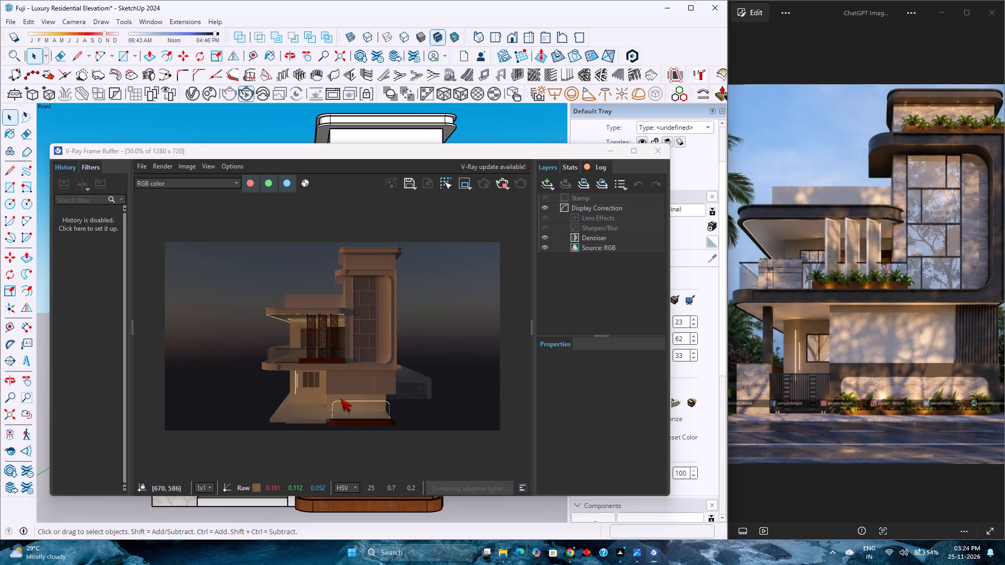
pyautogui.scroll(1, 339, 406)
pyautogui.scroll(-1, 339, 416)
pyautogui.scroll(2, 339, 416)
pyautogui.scroll(-1, 339, 416)
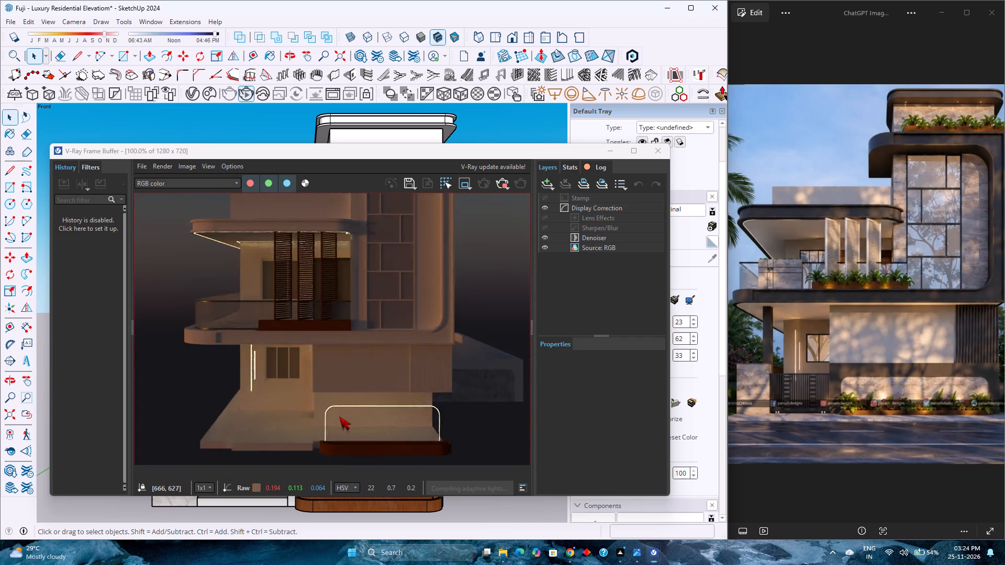
pyautogui.scroll(-1, 339, 416)
pyautogui.scroll(1, 362, 309)
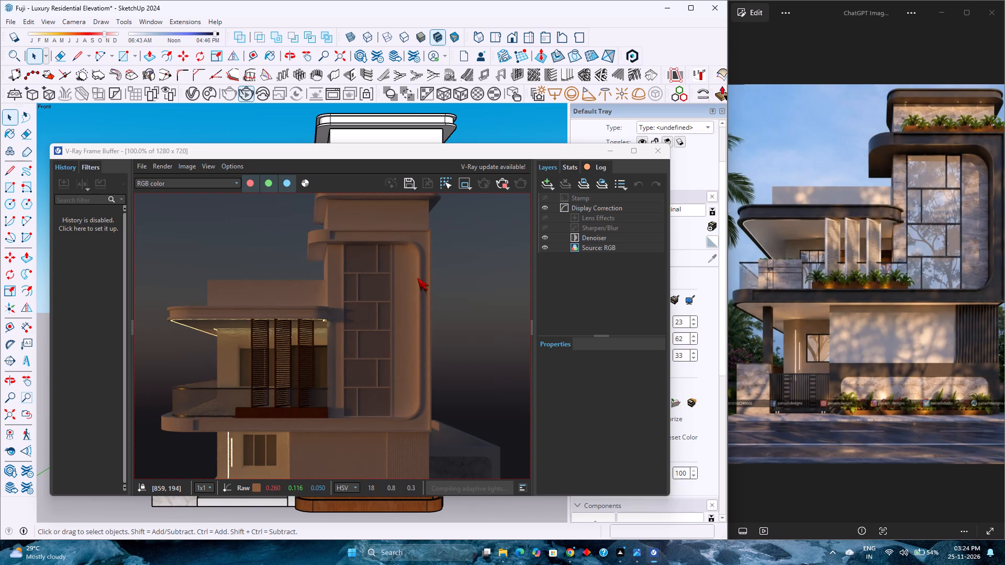
pyautogui.scroll(2, 248, 386)
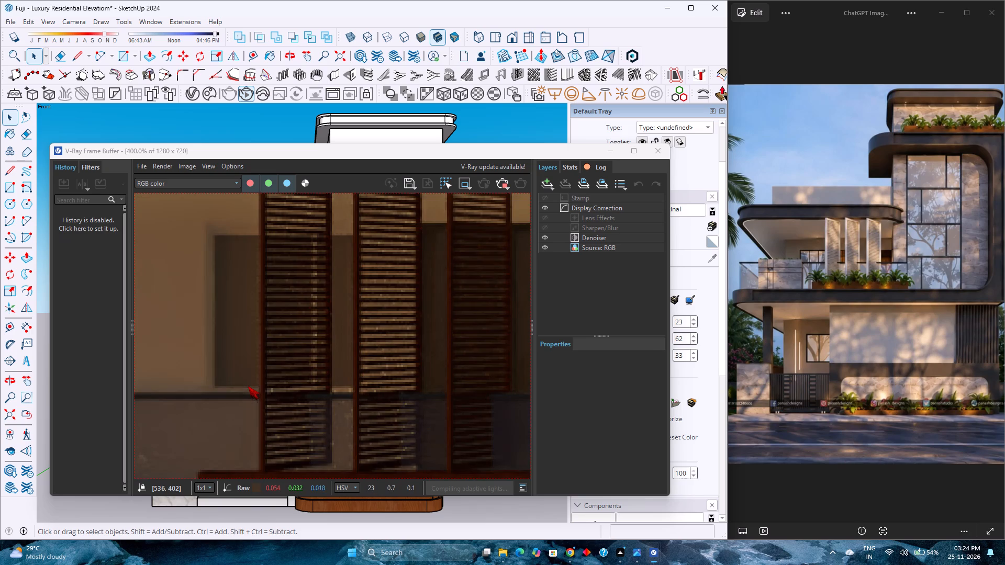
pyautogui.scroll(-3, 248, 386)
pyautogui.scroll(2, 298, 321)
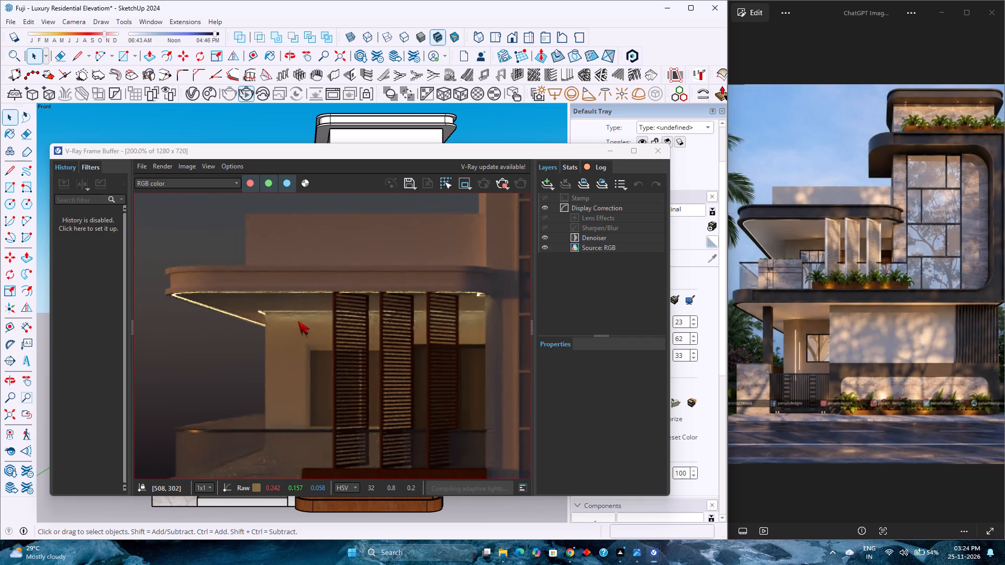
pyautogui.scroll(-1, 298, 321)
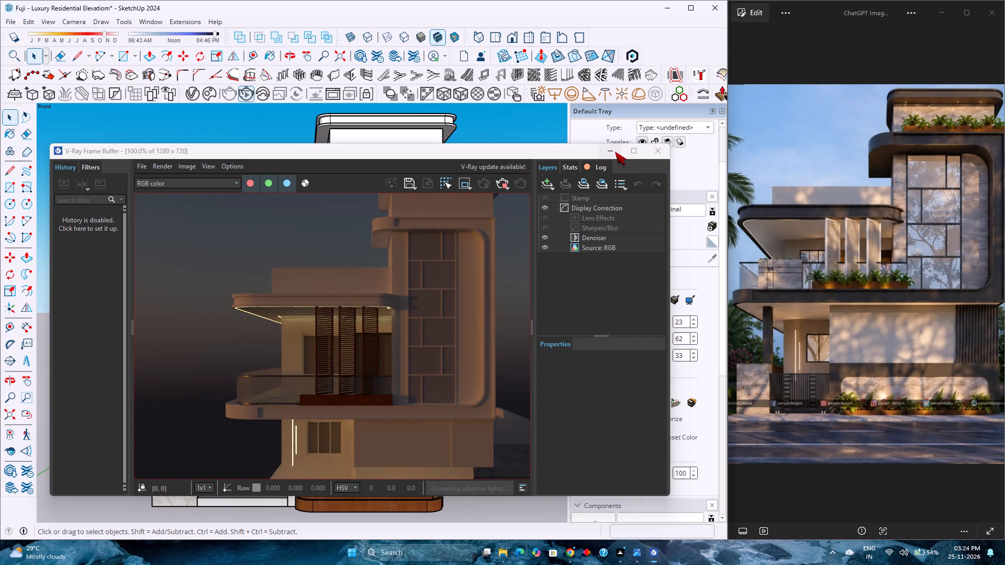
pyautogui.click(615, 152)
pyautogui.click(395, 304)
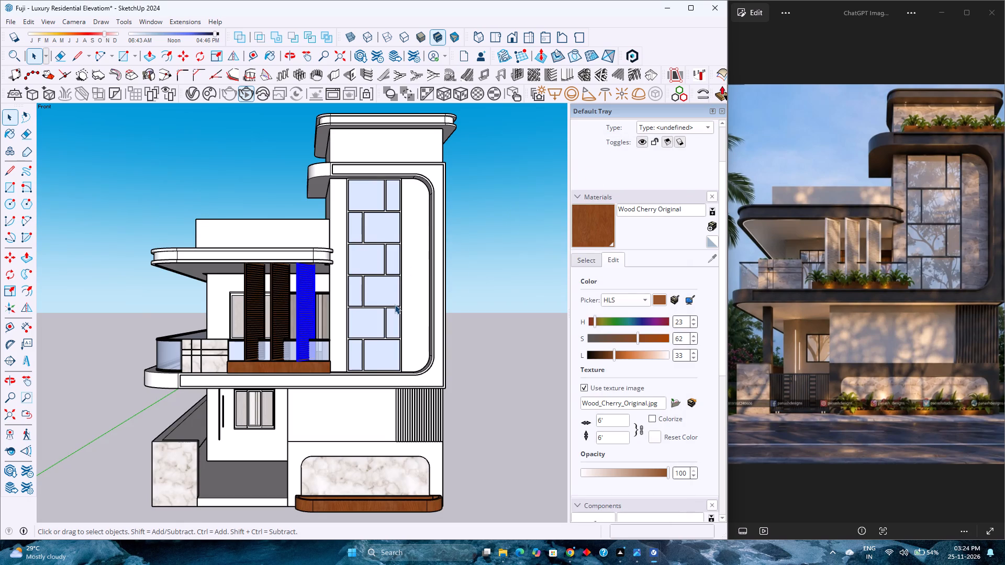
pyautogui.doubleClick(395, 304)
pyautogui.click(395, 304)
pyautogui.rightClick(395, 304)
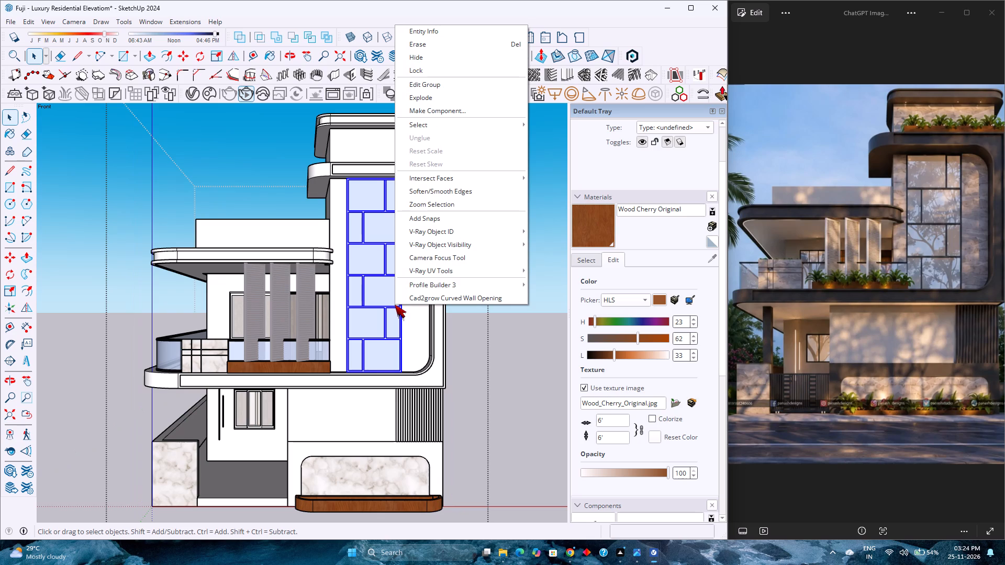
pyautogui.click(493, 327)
# Open the house groups, select the tall tower window's frame and paint it with Wood Cherry Original from the Wood collection.
pyautogui.click(385, 309)
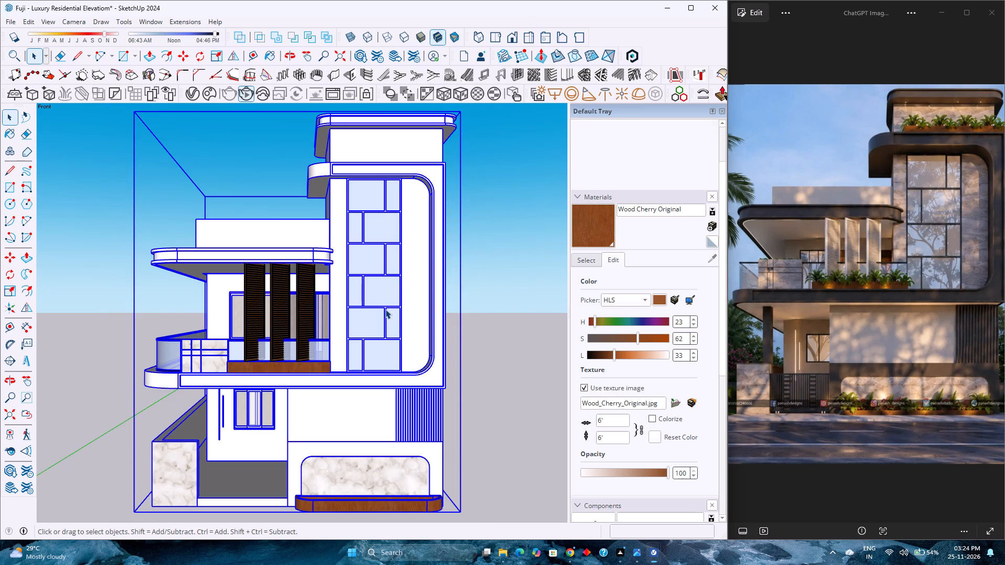
pyautogui.doubleClick(385, 308)
pyautogui.doubleClick(385, 307)
pyautogui.click(385, 307)
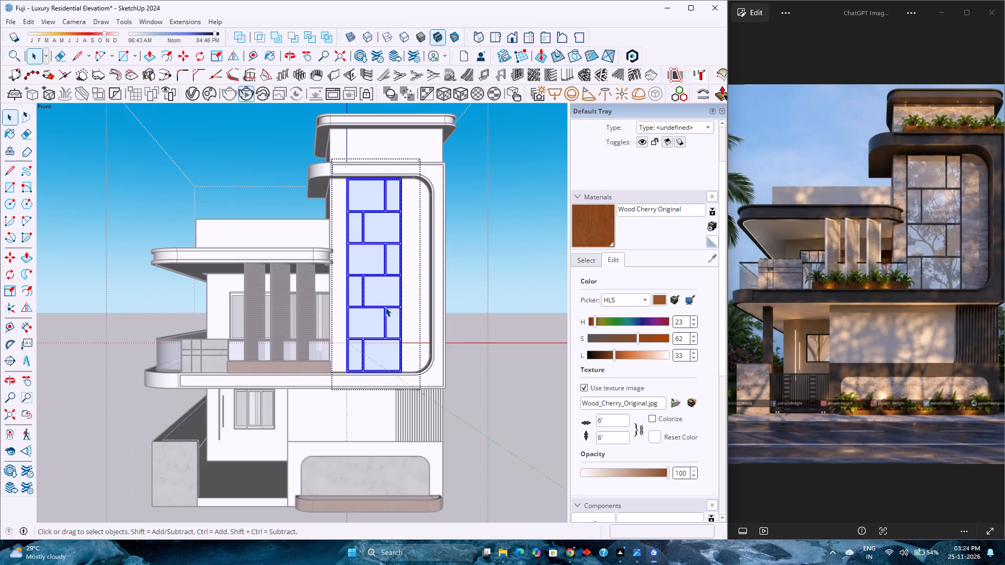
pyautogui.scroll(8, 385, 307)
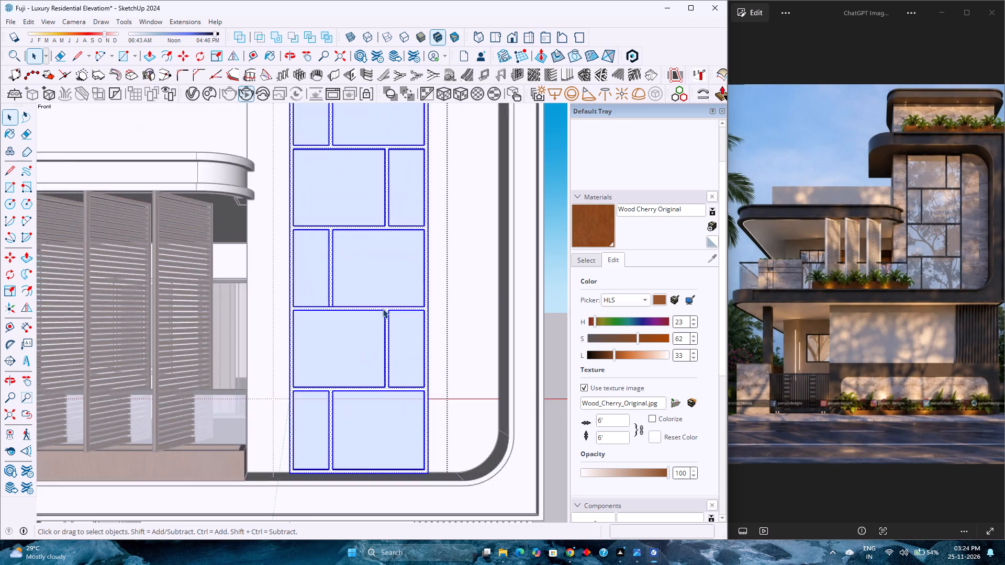
pyautogui.scroll(14, 383, 309)
pyautogui.moveTo(383, 309); pyautogui.dragTo(434, 453, button='middle')
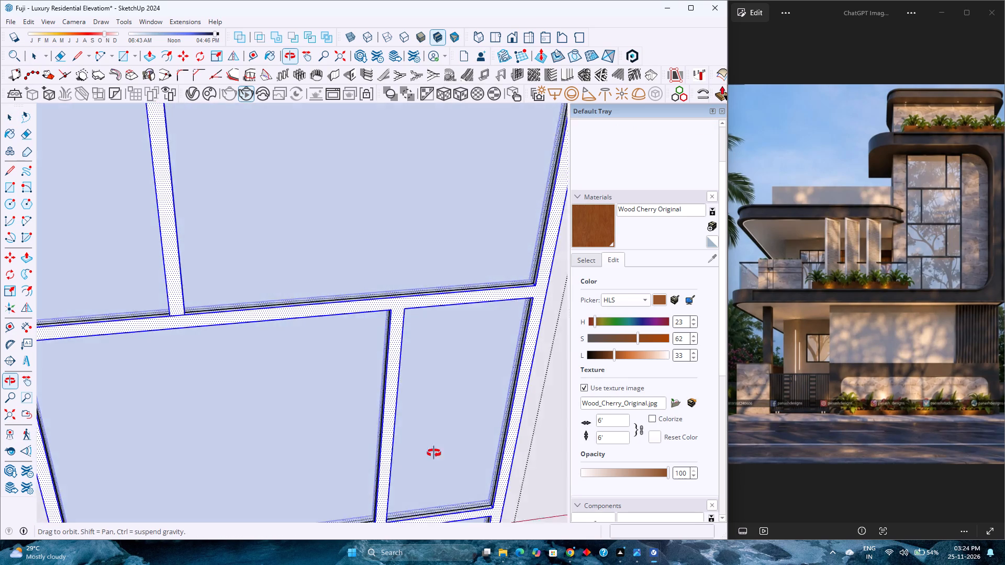
pyautogui.moveTo(434, 453); pyautogui.dragTo(504, 512, button='middle')
pyautogui.middleClick(505, 513)
pyautogui.scroll(1, 430, 296)
pyautogui.scroll(6, 469, 224)
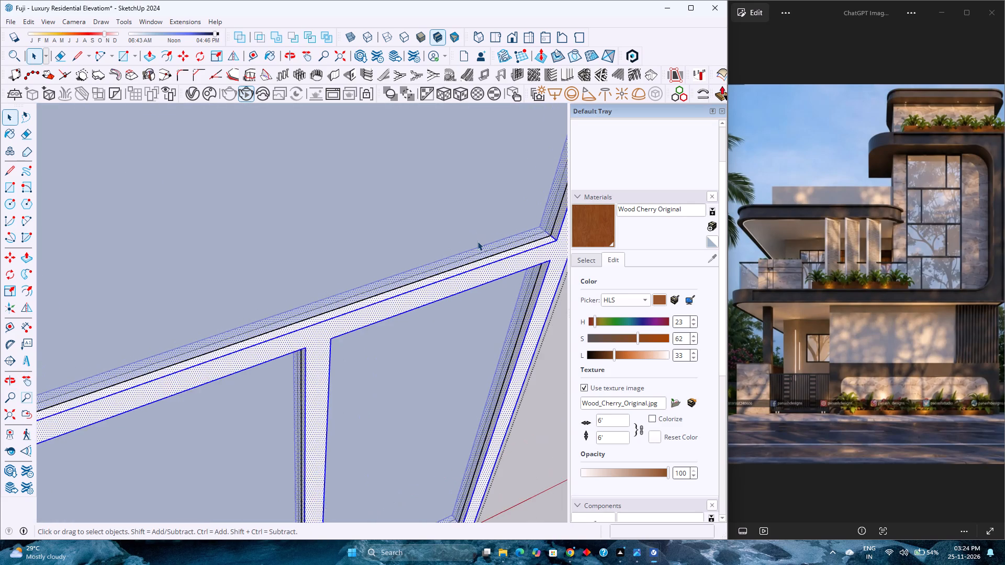
pyautogui.scroll(2, 477, 241)
pyautogui.scroll(7, 406, 297)
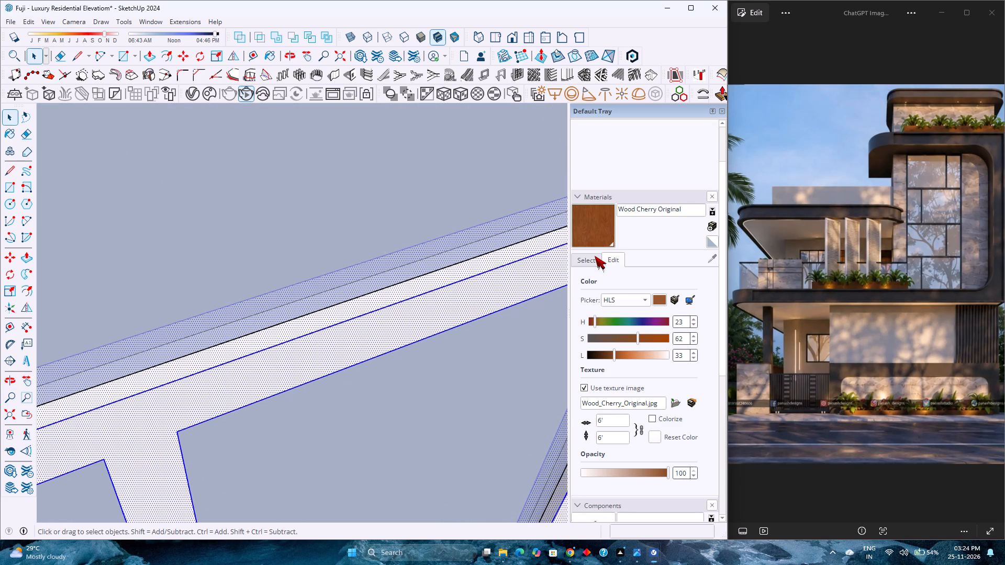
pyautogui.click(595, 256)
pyautogui.click(656, 272)
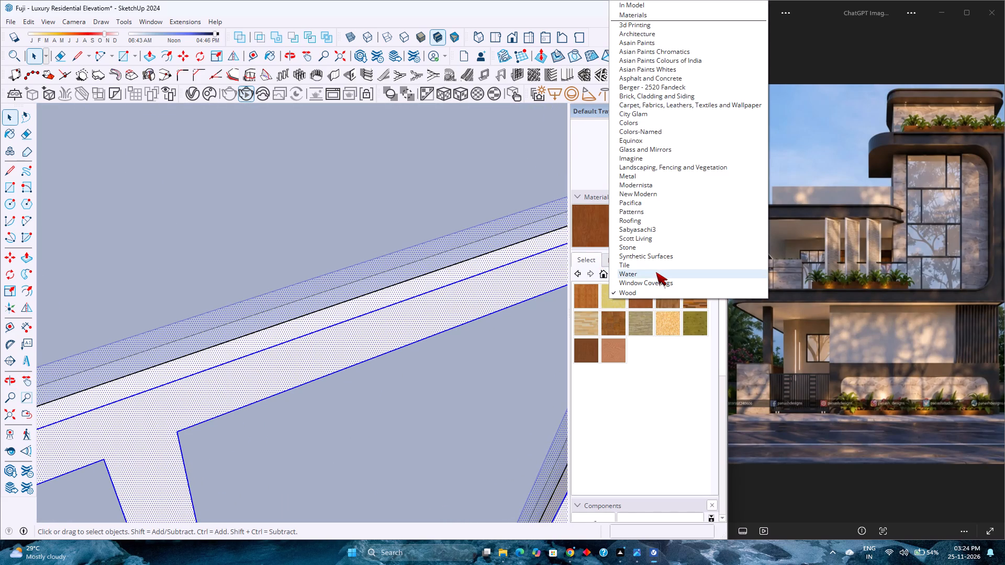
pyautogui.click(615, 394)
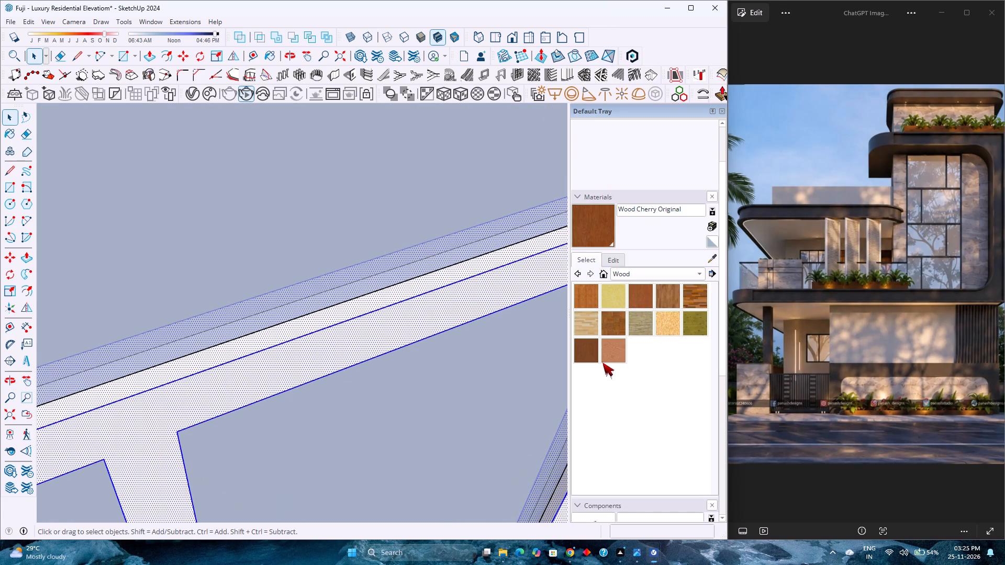
pyautogui.click(639, 293)
pyautogui.click(352, 315)
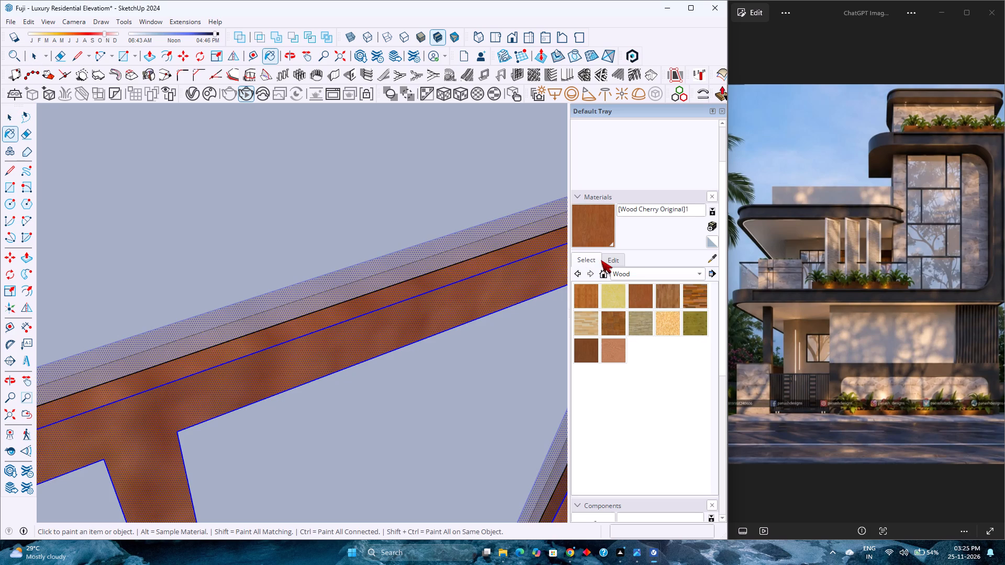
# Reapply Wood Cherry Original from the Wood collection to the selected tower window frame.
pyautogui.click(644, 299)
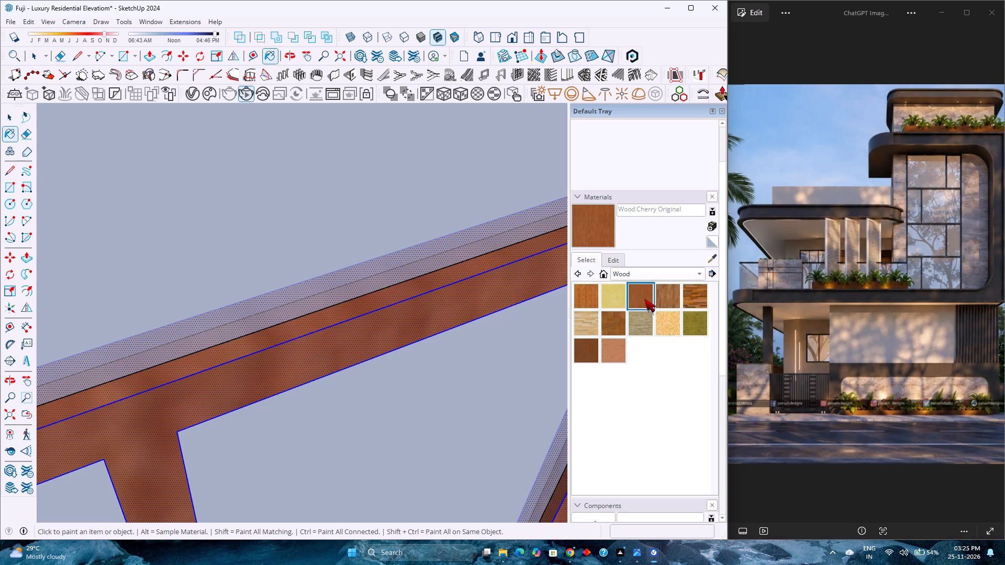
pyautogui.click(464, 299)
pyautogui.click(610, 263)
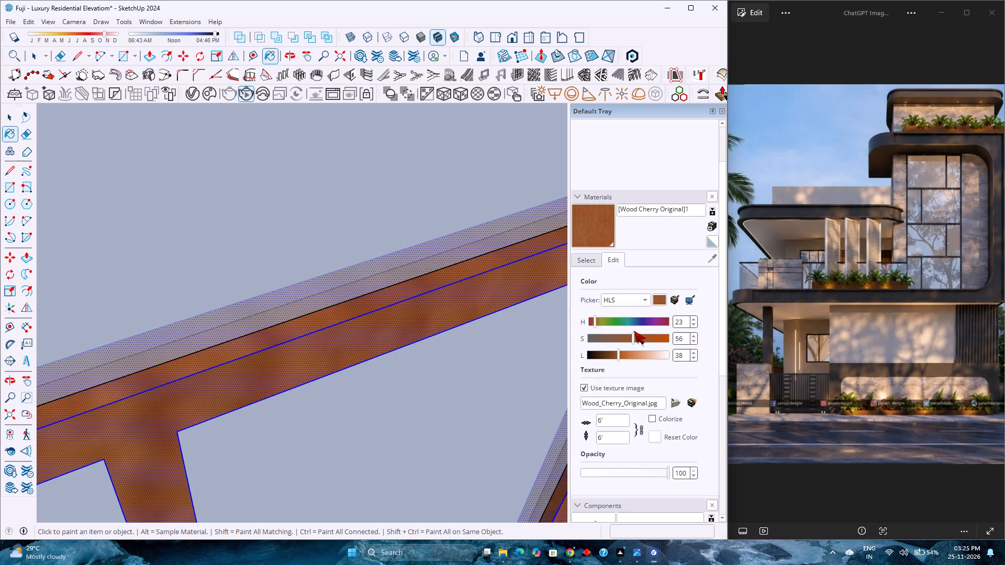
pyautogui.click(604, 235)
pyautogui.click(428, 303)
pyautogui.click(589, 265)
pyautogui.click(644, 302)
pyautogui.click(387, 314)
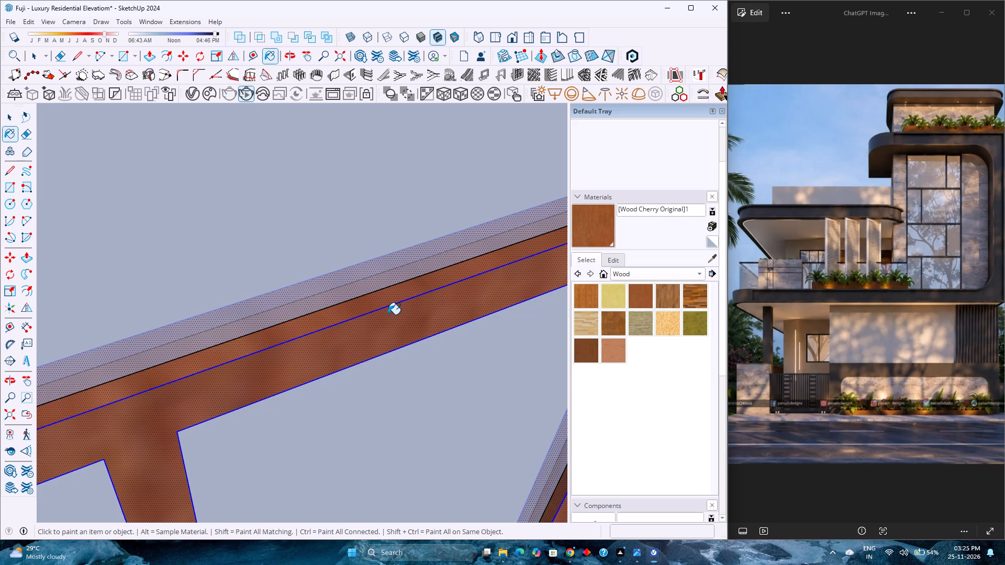
# Darken the window frame's wood material to near-black by setting its saturation to 0 and lightness to 10.
pyautogui.click(609, 264)
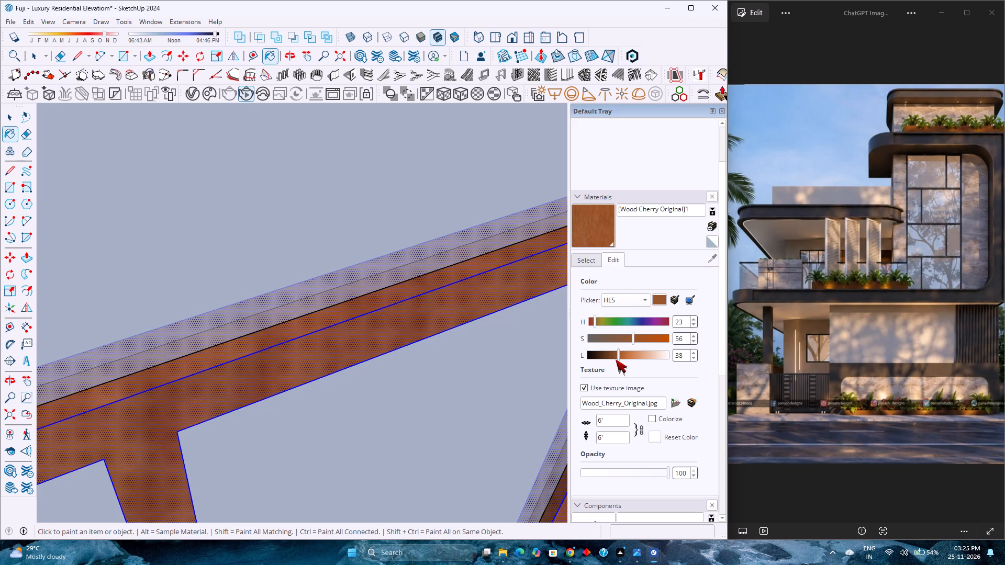
pyautogui.moveTo(616, 357); pyautogui.dragTo(585, 367)
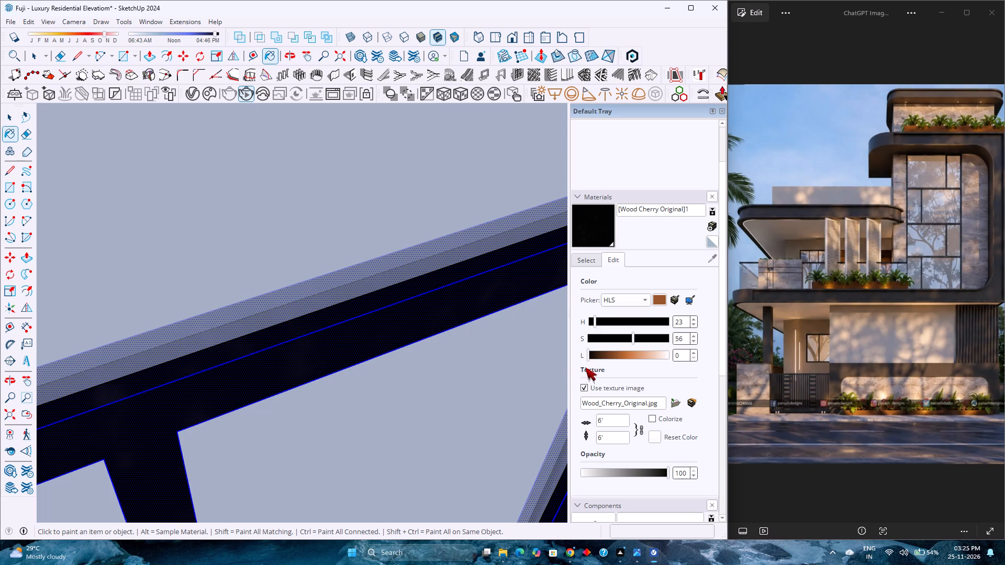
pyautogui.moveTo(585, 367); pyautogui.dragTo(591, 365)
pyautogui.moveTo(623, 335); pyautogui.dragTo(579, 337)
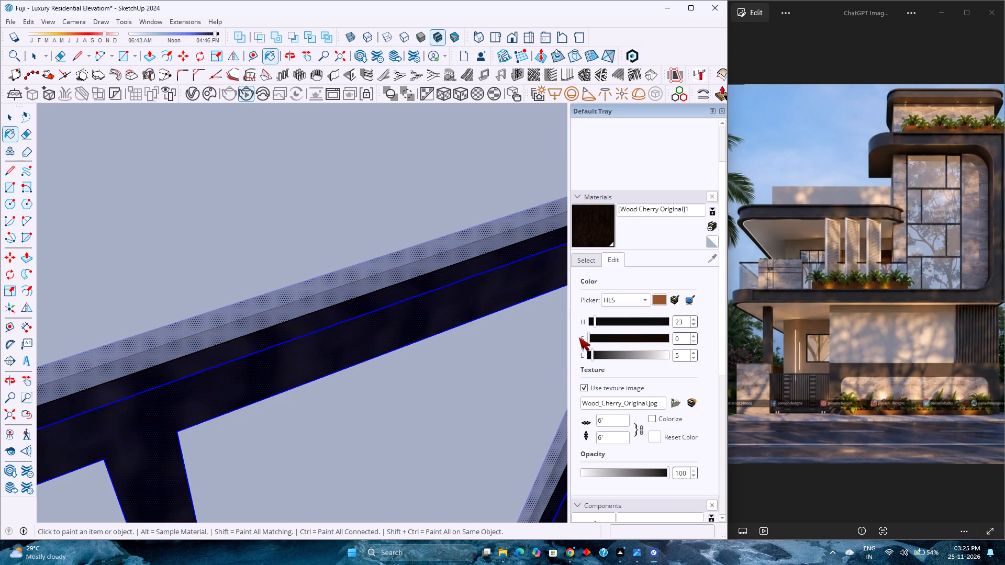
pyautogui.moveTo(579, 337); pyautogui.dragTo(574, 339)
pyautogui.click(594, 354)
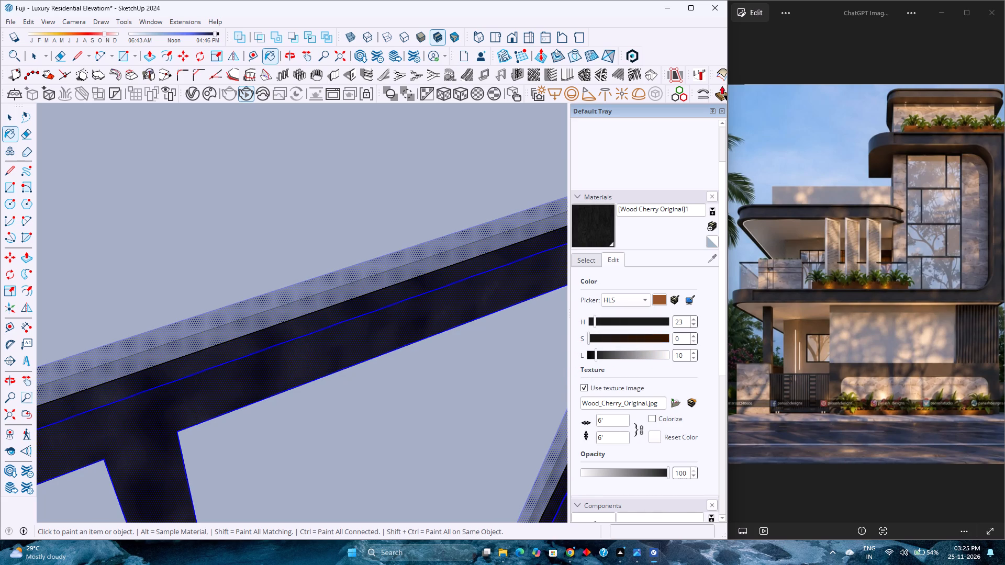
# Set the frame material's texture width to 1' and exit the window group.
pyautogui.click(602, 421)
pyautogui.press('BackSpace')
pyautogui.press('1')
pyautogui.click(302, 357)
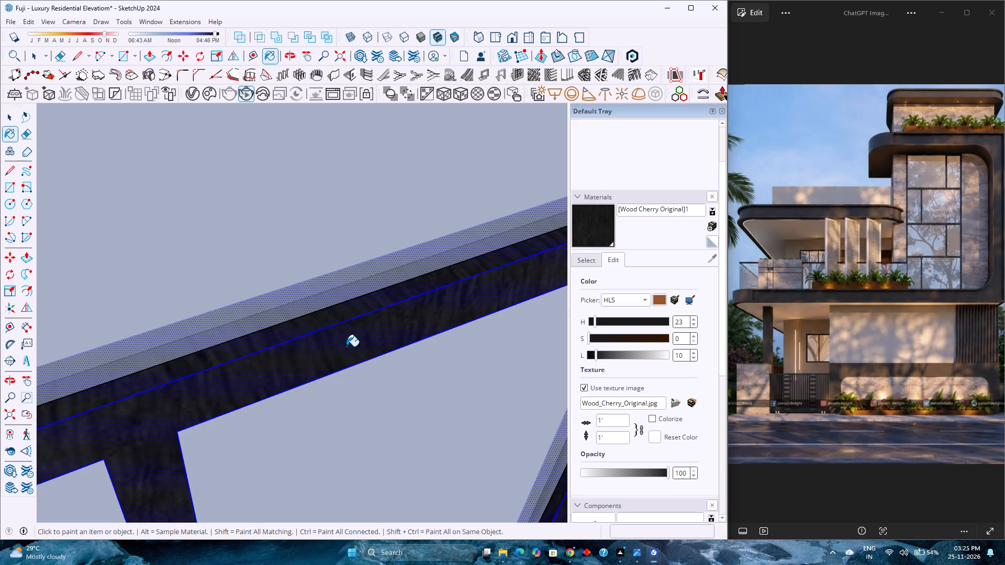
pyautogui.scroll(-17, 358, 343)
pyautogui.press('space')
pyautogui.scroll(-2, 359, 343)
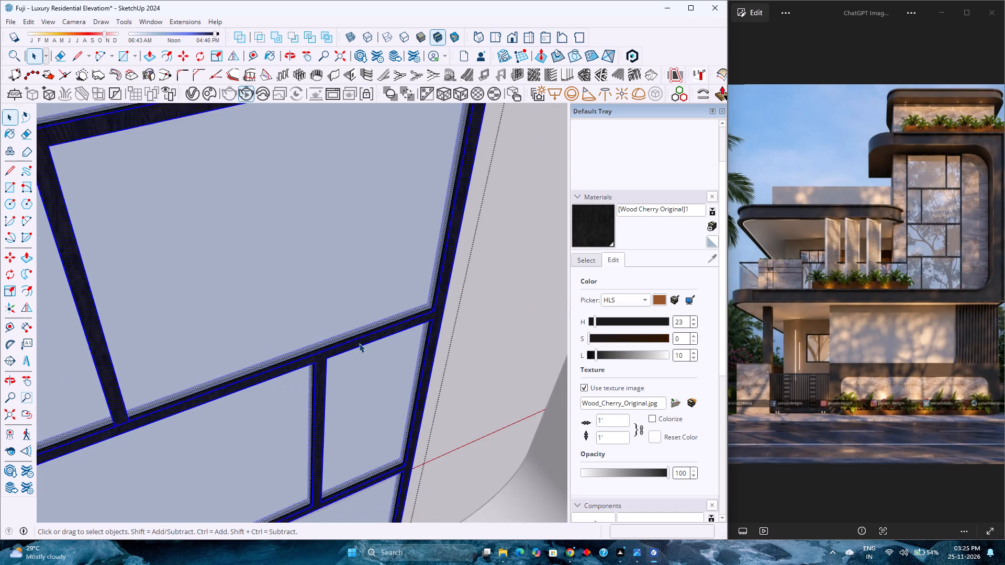
pyautogui.scroll(-17, 359, 343)
pyautogui.click(529, 436)
pyautogui.scroll(-1, 493, 433)
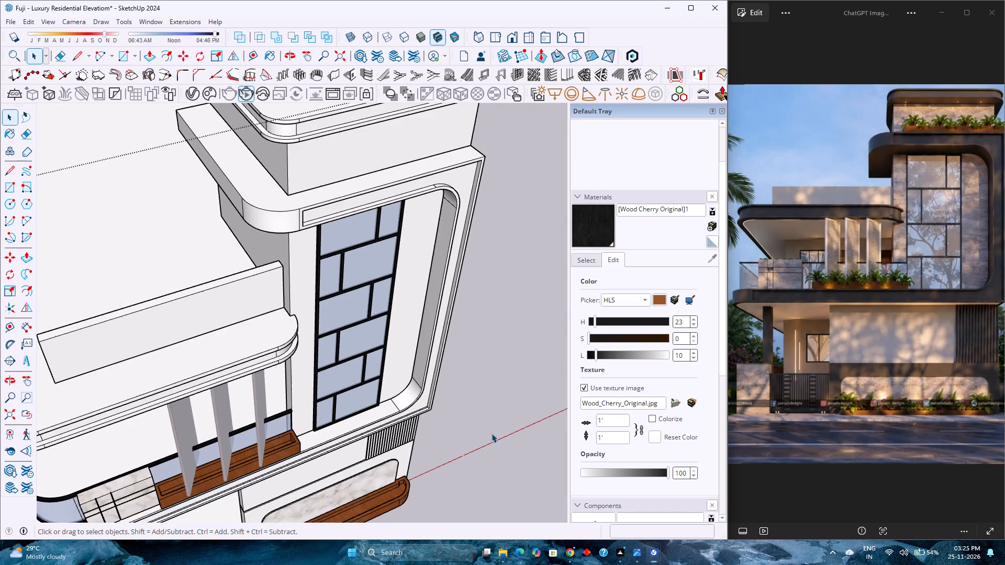
# Exit the remaining house group and save the model.
pyautogui.moveTo(482, 434); pyautogui.dragTo(446, 260, button='middle')
pyautogui.middleClick(446, 260)
pyautogui.scroll(-6, 437, 263)
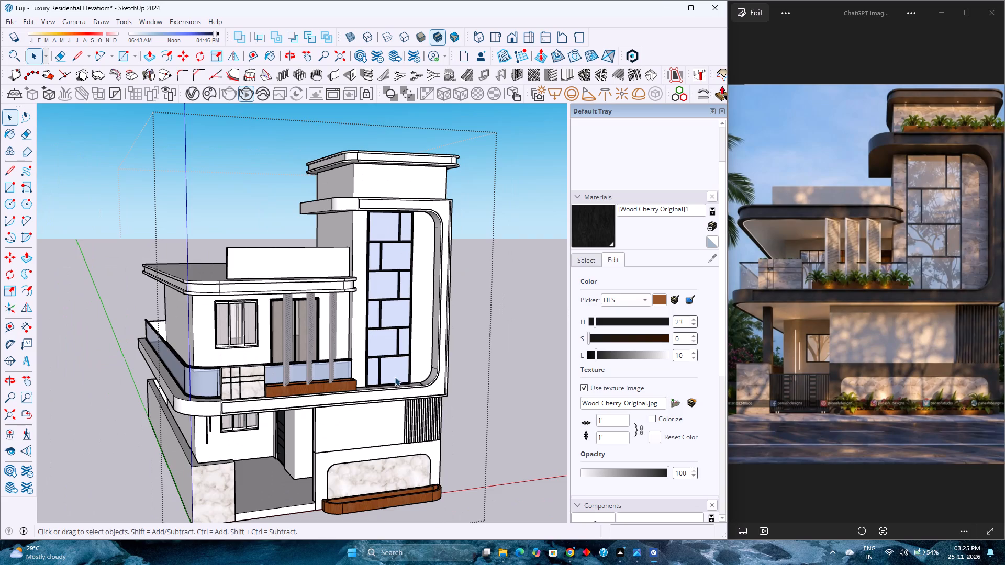
pyautogui.moveTo(389, 378); pyautogui.dragTo(293, 367, button='middle')
pyautogui.middleClick(293, 367)
pyautogui.scroll(-4, 293, 365)
pyautogui.click(439, 326)
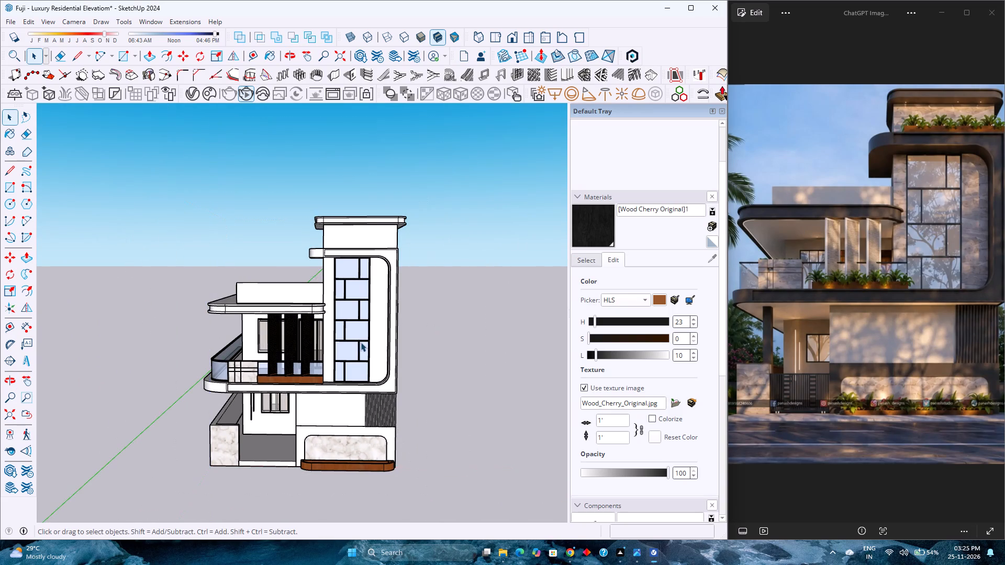
pyautogui.scroll(3, 259, 362)
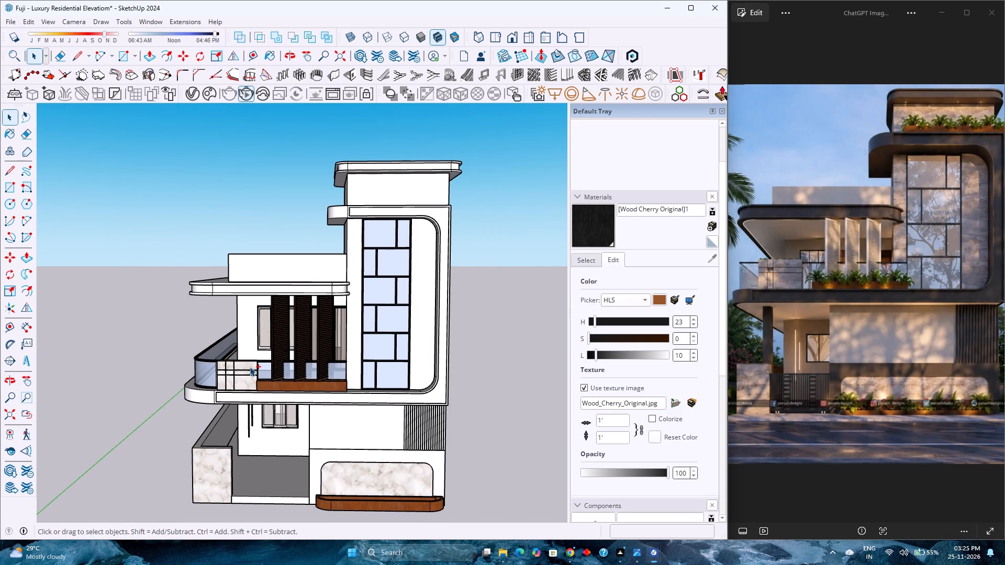
pyautogui.hotkey('ctrl', 's')
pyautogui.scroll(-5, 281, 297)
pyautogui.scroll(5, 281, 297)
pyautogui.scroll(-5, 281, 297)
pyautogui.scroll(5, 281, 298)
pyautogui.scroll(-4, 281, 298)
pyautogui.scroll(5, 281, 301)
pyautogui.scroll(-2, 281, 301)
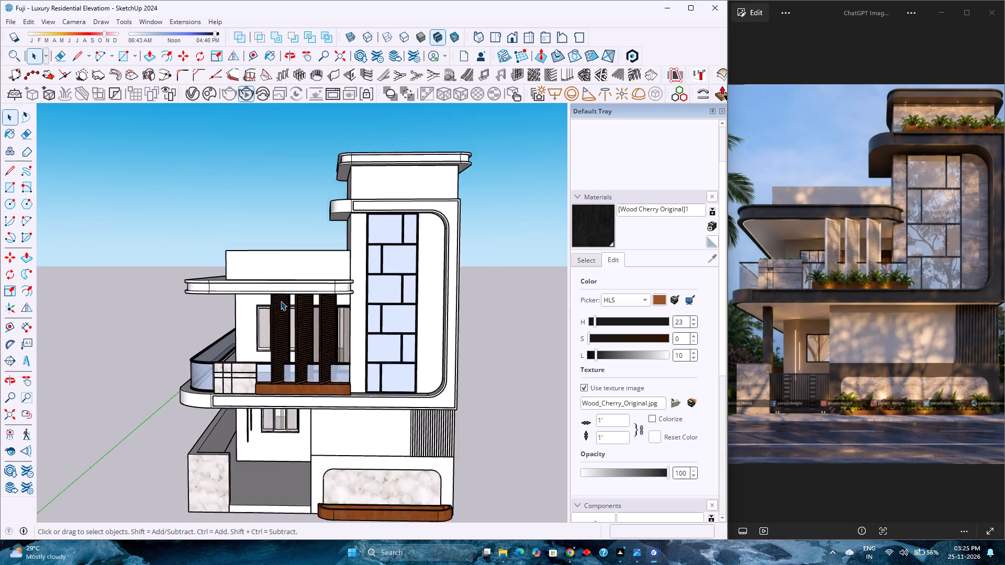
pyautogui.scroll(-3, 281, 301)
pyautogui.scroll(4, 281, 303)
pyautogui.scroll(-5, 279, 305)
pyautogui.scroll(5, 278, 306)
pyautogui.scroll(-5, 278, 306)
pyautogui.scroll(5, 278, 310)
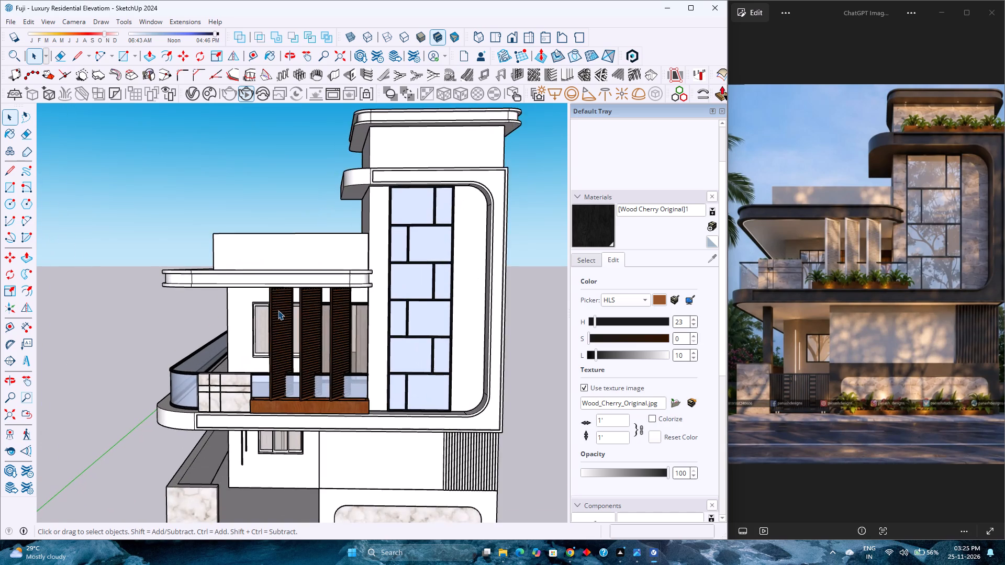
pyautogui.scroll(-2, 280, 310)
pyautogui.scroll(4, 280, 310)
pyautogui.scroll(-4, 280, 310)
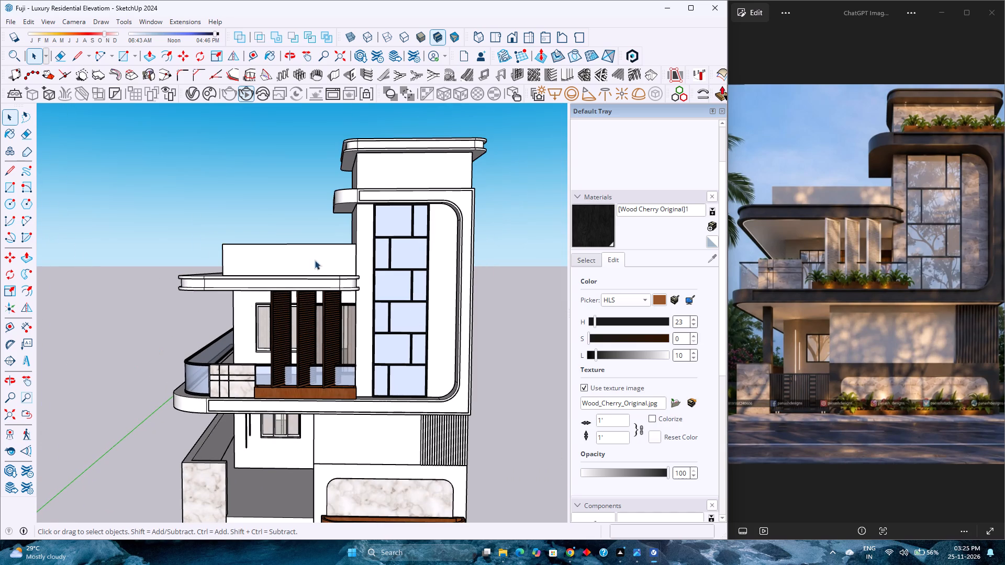
# Open the tower wall group inside the house and apply the in-model Carrera Marble material to its front face around the tall window.
pyautogui.doubleClick(442, 344)
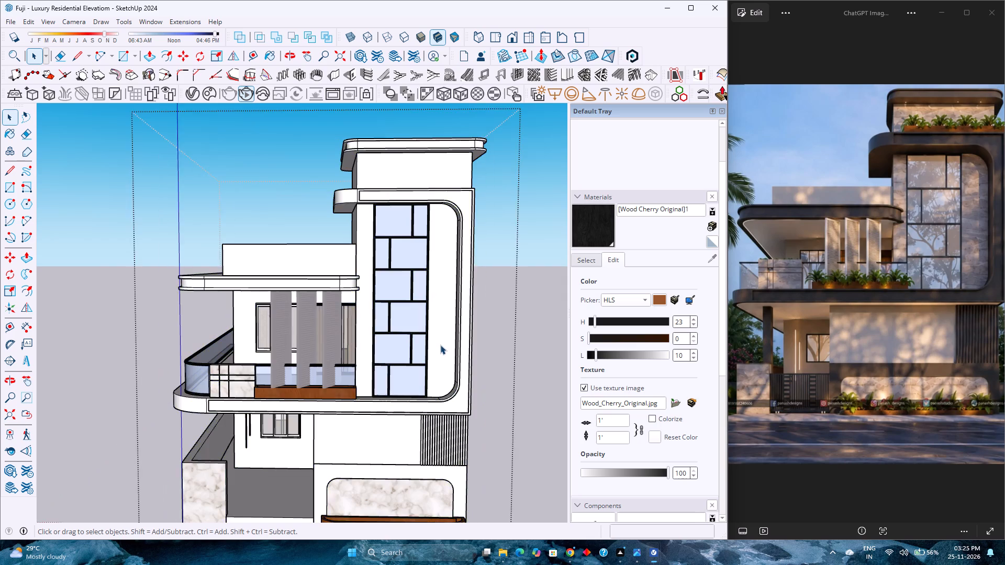
pyautogui.scroll(4, 440, 345)
pyautogui.doubleClick(441, 345)
pyautogui.click(444, 343)
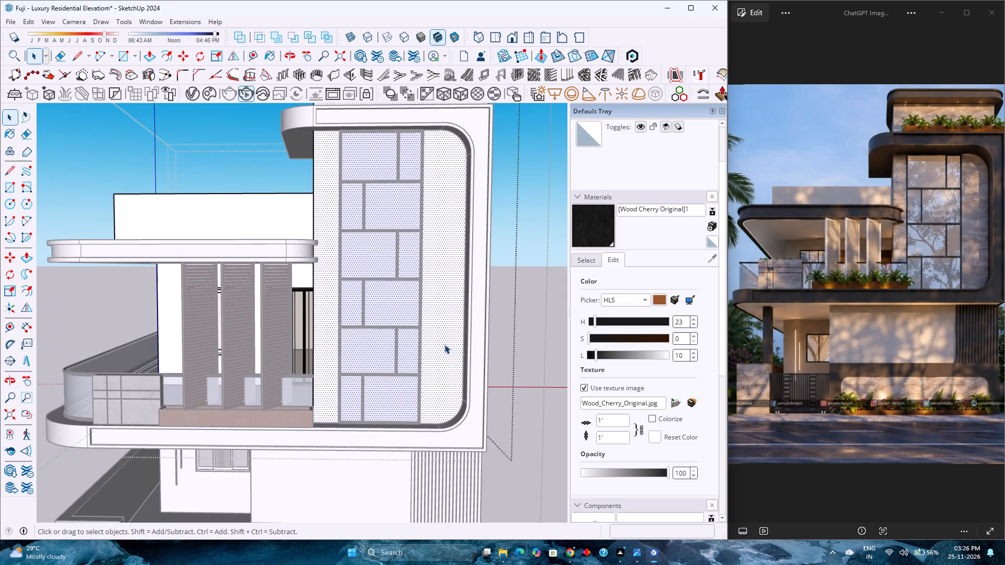
pyautogui.click(583, 254)
pyautogui.click(642, 268)
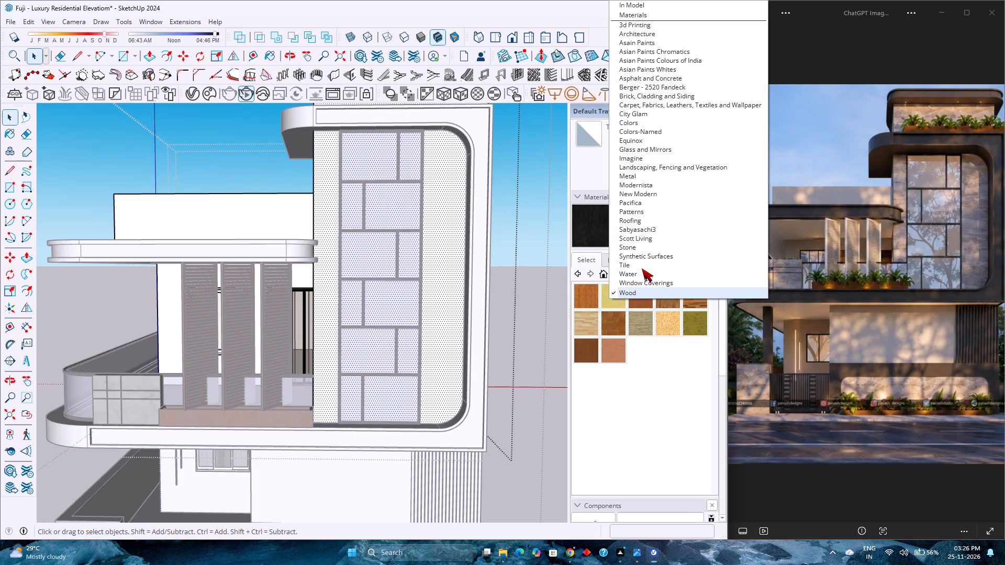
pyautogui.click(651, 4)
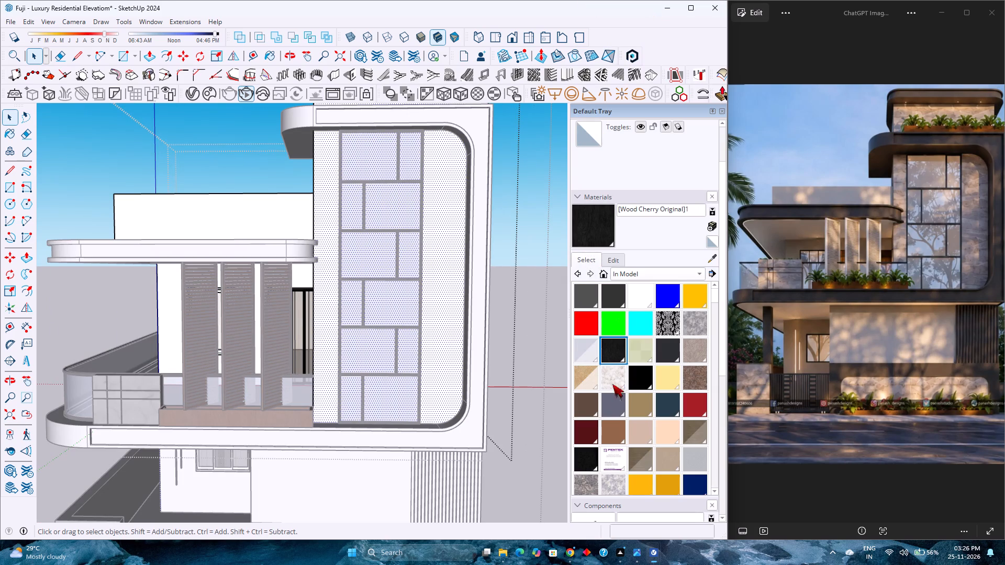
pyautogui.click(621, 376)
pyautogui.click(454, 346)
pyautogui.scroll(-5, 303, 368)
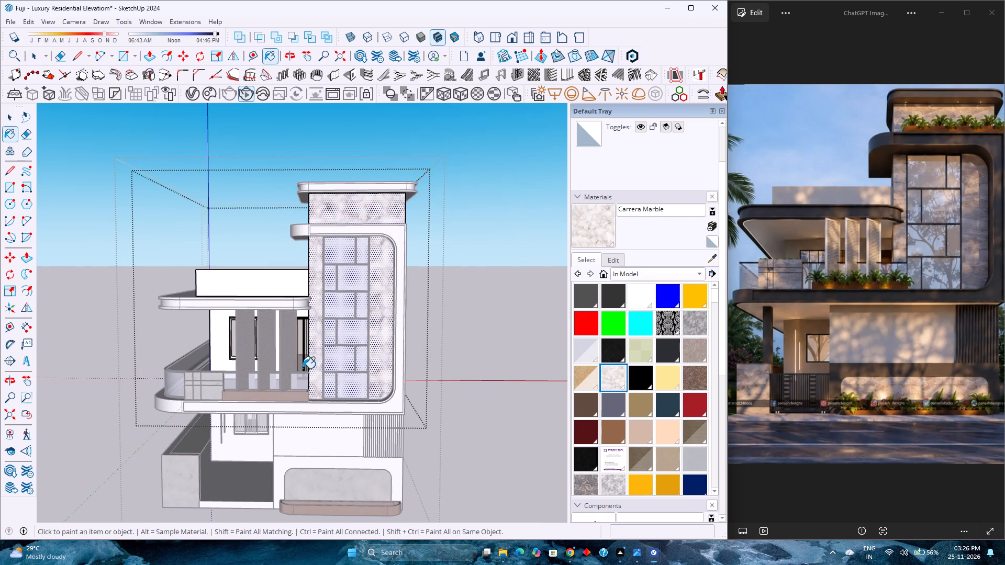
# Examine the marble finish on the tower's front and side walls from several angles, and exit the tower wall group.
pyautogui.scroll(7, 355, 239)
pyautogui.moveTo(355, 239); pyautogui.dragTo(406, 266, button='middle')
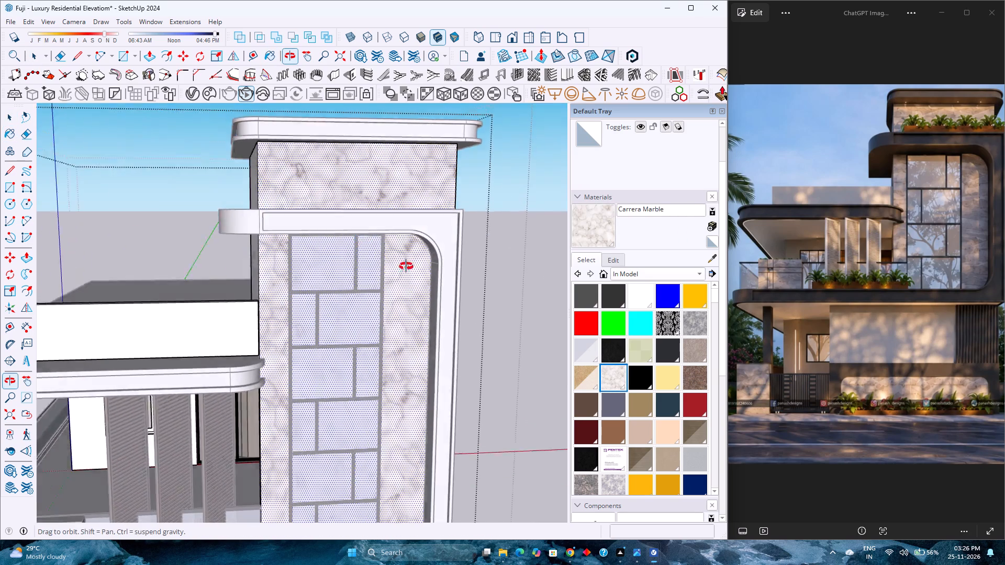
pyautogui.moveTo(406, 266); pyautogui.dragTo(562, 300, button='middle')
pyautogui.middleClick(572, 300)
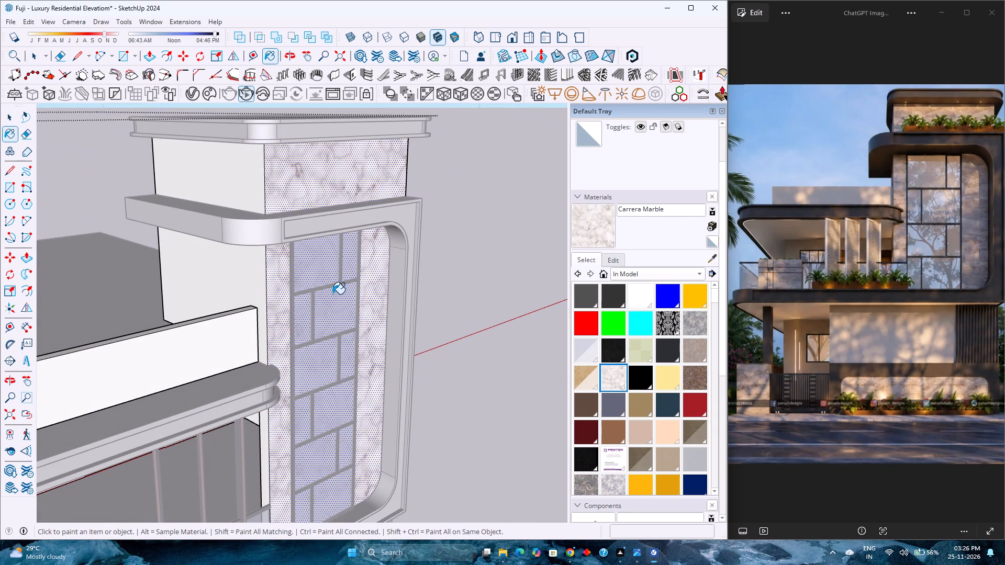
pyautogui.scroll(-5, 306, 341)
pyautogui.moveTo(352, 365); pyautogui.dragTo(230, 390, button='middle')
pyautogui.scroll(4, 286, 430)
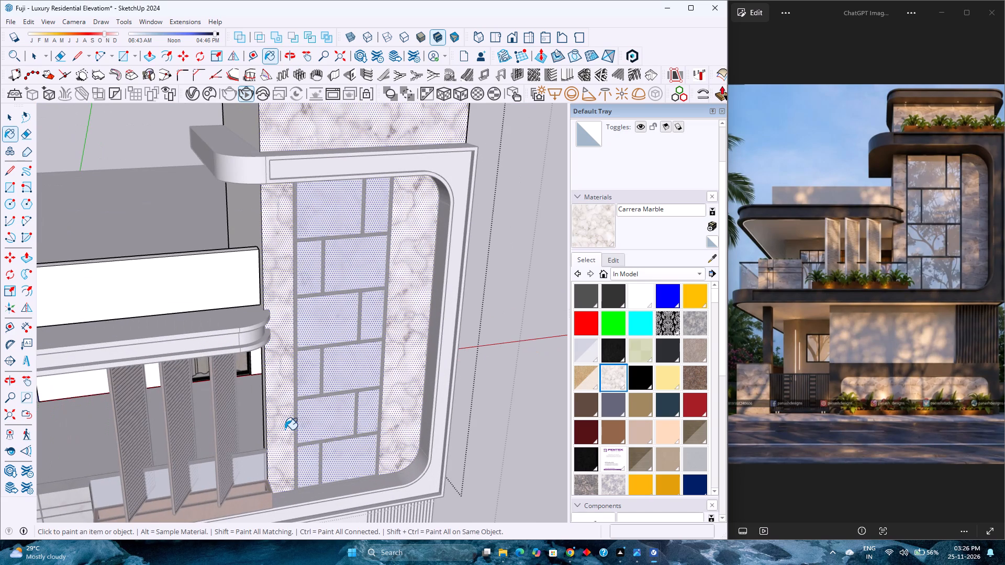
pyautogui.press('space')
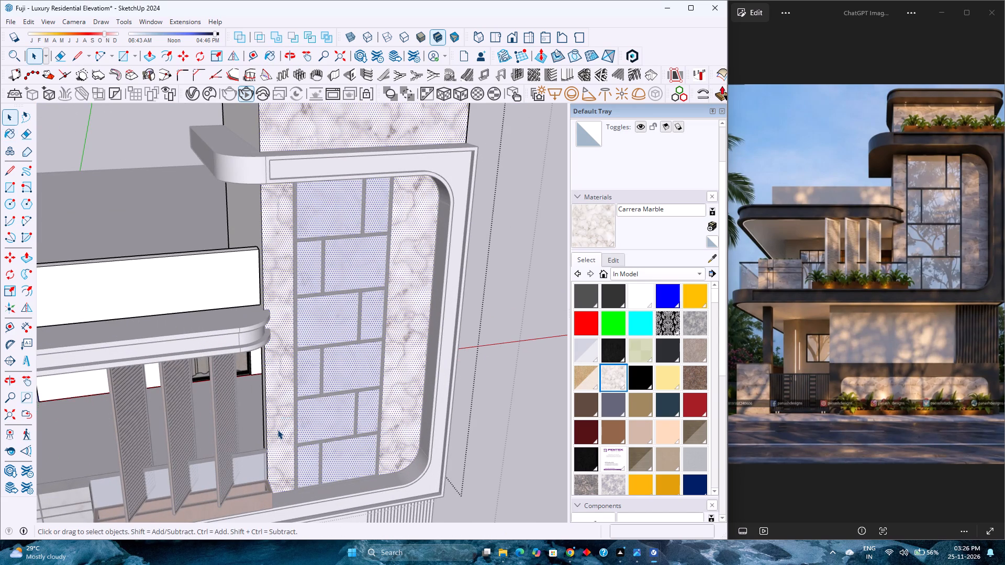
pyautogui.scroll(-4, 224, 371)
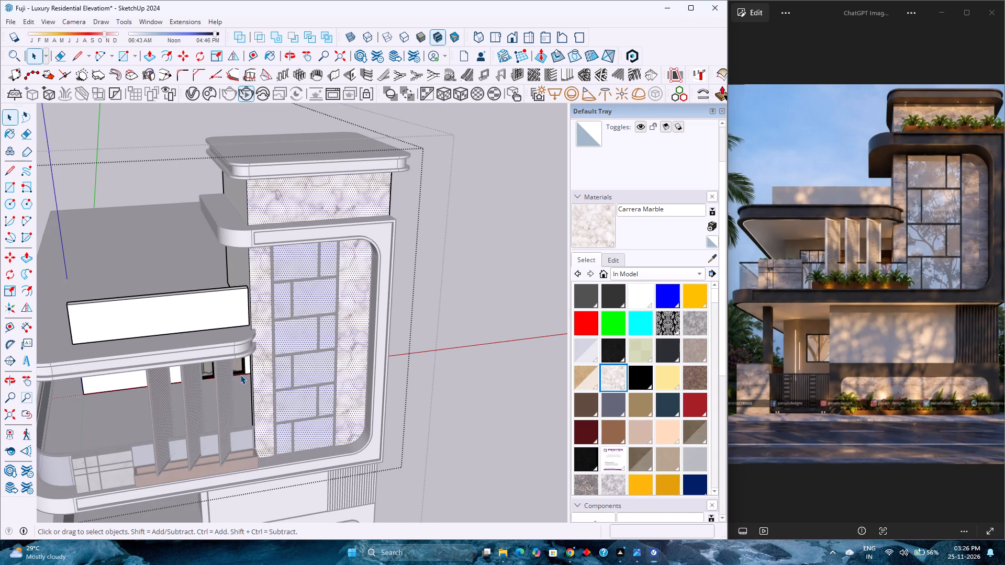
pyautogui.click(443, 299)
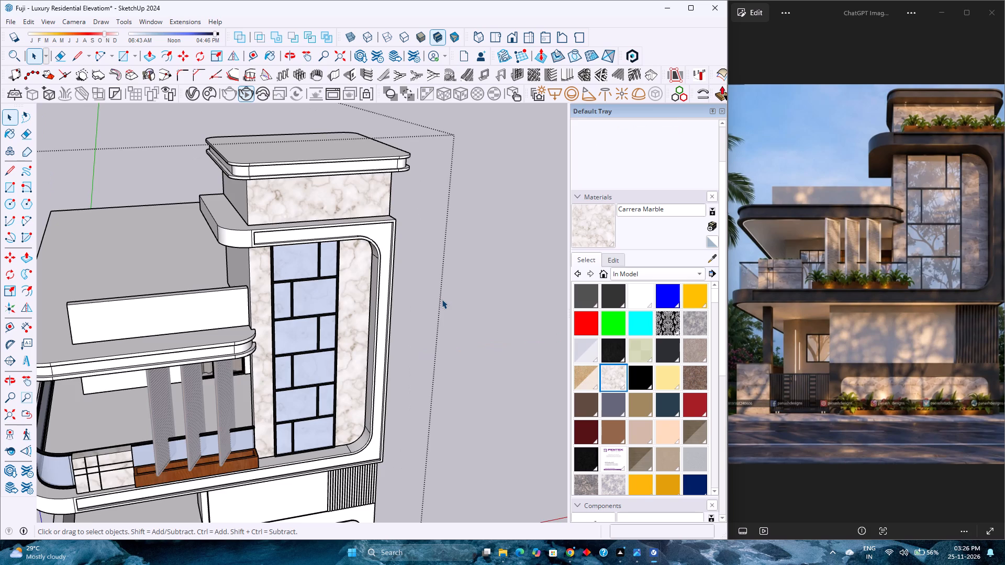
# Switch to the standard Front view of the whole house and save the model.
pyautogui.scroll(-1, 442, 301)
pyautogui.moveTo(422, 312); pyautogui.dragTo(328, 253, button='middle')
pyautogui.middleClick(328, 253)
pyautogui.middleClick(328, 247)
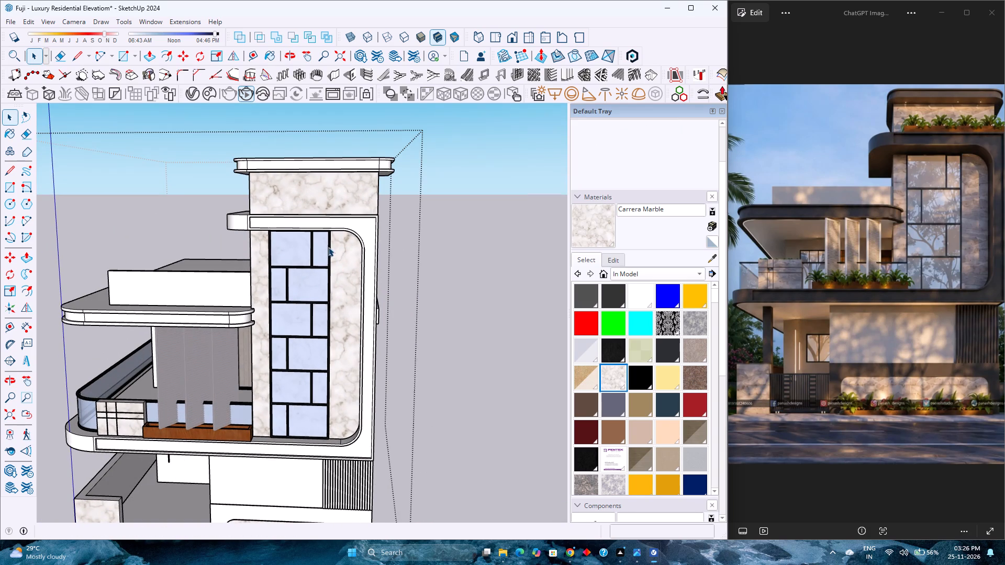
pyautogui.scroll(-5, 334, 255)
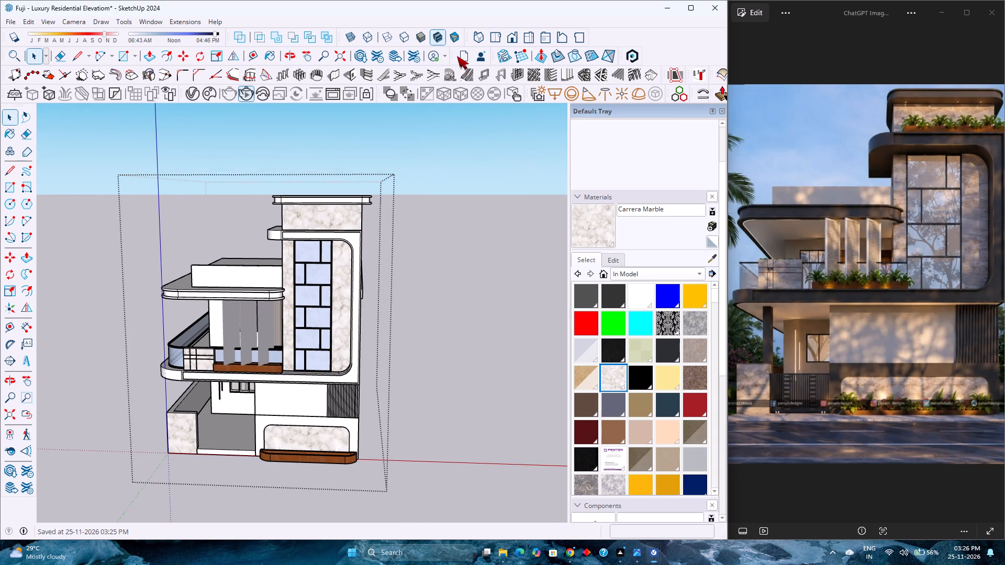
pyautogui.click(517, 37)
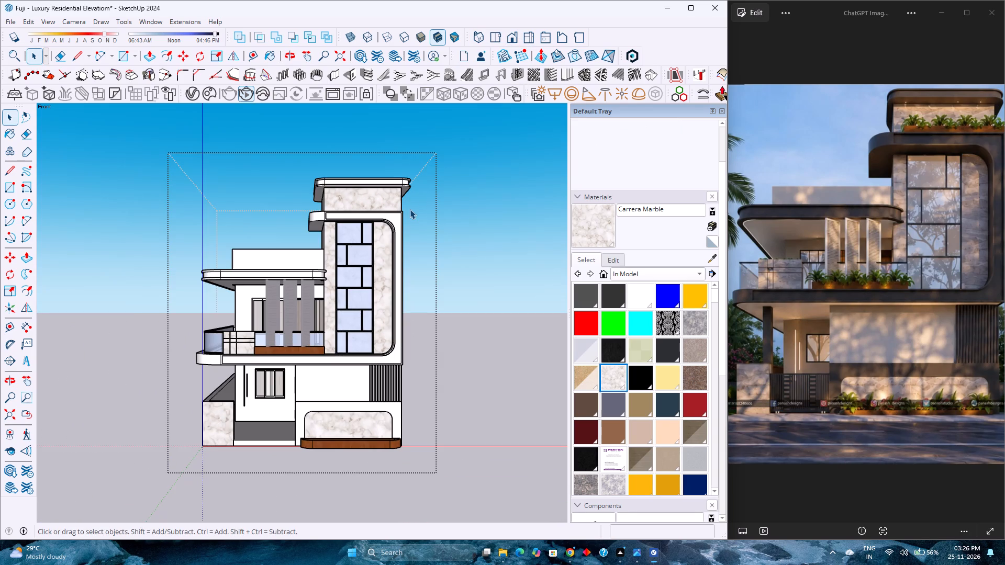
pyautogui.hotkey('ctrl', 's')
pyautogui.hotkey('ctrl', 's')
pyautogui.hotkey('ctrl', 's')
pyautogui.hotkey('ctrl', 's')
pyautogui.hotkey('ctrl', 's')
pyautogui.hotkey('ctrl', 's')
pyautogui.hotkey('ctrl', 's')
pyautogui.hotkey('ctrl', 's')
pyautogui.hotkey('ctrl', 's')
pyautogui.hotkey('ctrl', 's')
pyautogui.hotkey('ctrl', 's')
pyautogui.hotkey('ctrl', 's')
pyautogui.hotkey('ctrl', 's')
pyautogui.hotkey('ctrl', 's')
pyautogui.hotkey('ctrl', 's')
pyautogui.hotkey('ctrl', 's')
pyautogui.hotkey('ctrl', 's')
pyautogui.hotkey('ctrl', 's')
pyautogui.hotkey('ctrl', 's')
pyautogui.hotkey('ctrl', 's')
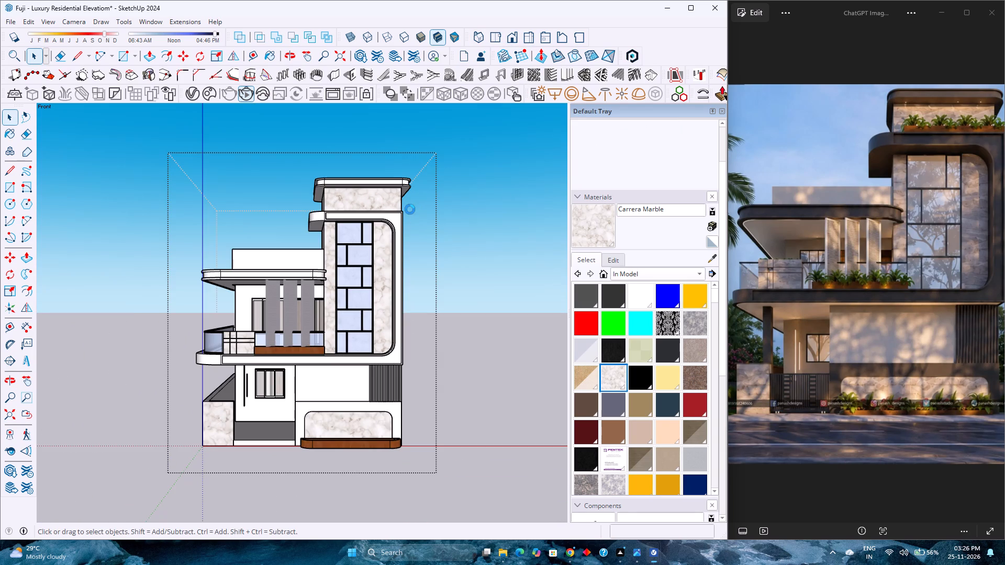
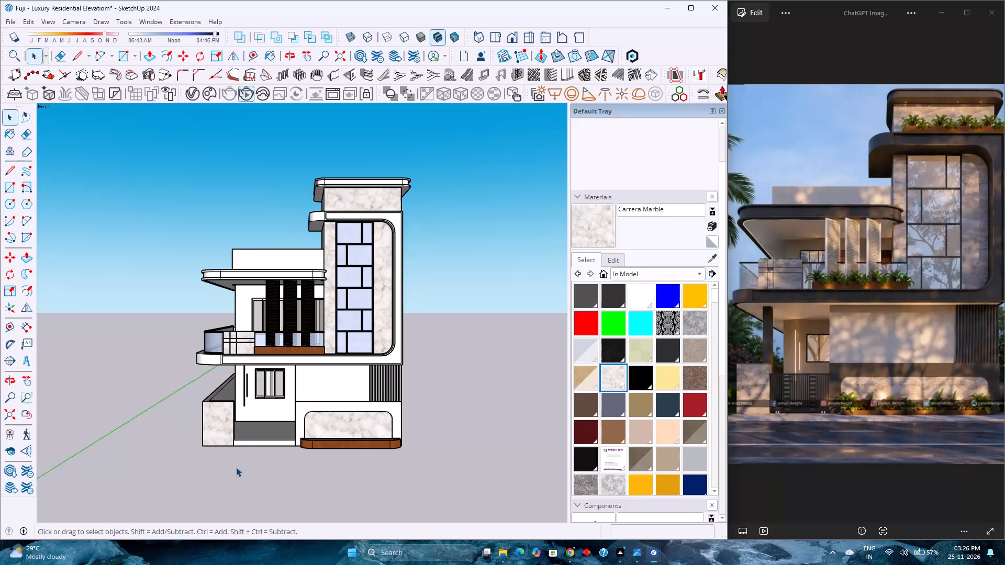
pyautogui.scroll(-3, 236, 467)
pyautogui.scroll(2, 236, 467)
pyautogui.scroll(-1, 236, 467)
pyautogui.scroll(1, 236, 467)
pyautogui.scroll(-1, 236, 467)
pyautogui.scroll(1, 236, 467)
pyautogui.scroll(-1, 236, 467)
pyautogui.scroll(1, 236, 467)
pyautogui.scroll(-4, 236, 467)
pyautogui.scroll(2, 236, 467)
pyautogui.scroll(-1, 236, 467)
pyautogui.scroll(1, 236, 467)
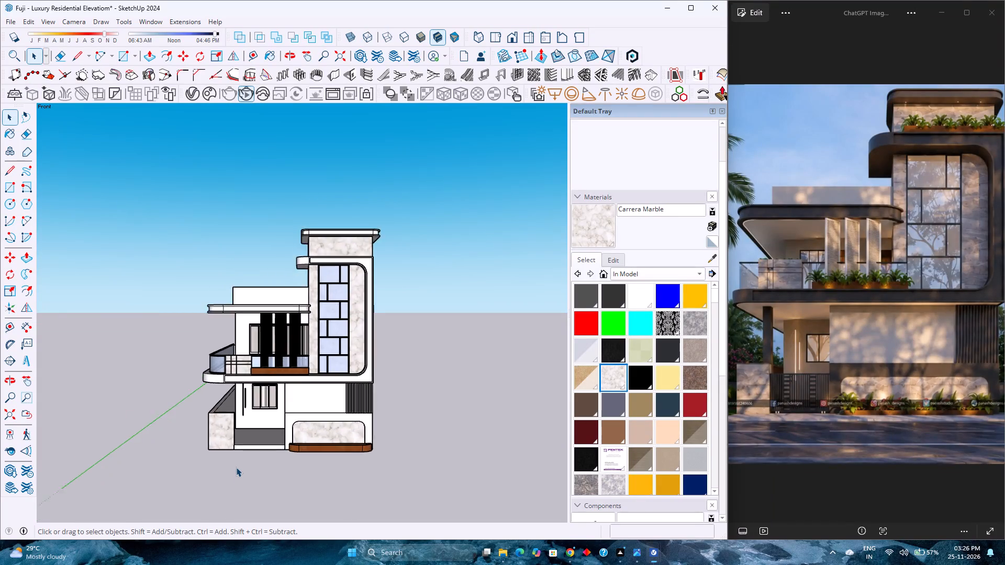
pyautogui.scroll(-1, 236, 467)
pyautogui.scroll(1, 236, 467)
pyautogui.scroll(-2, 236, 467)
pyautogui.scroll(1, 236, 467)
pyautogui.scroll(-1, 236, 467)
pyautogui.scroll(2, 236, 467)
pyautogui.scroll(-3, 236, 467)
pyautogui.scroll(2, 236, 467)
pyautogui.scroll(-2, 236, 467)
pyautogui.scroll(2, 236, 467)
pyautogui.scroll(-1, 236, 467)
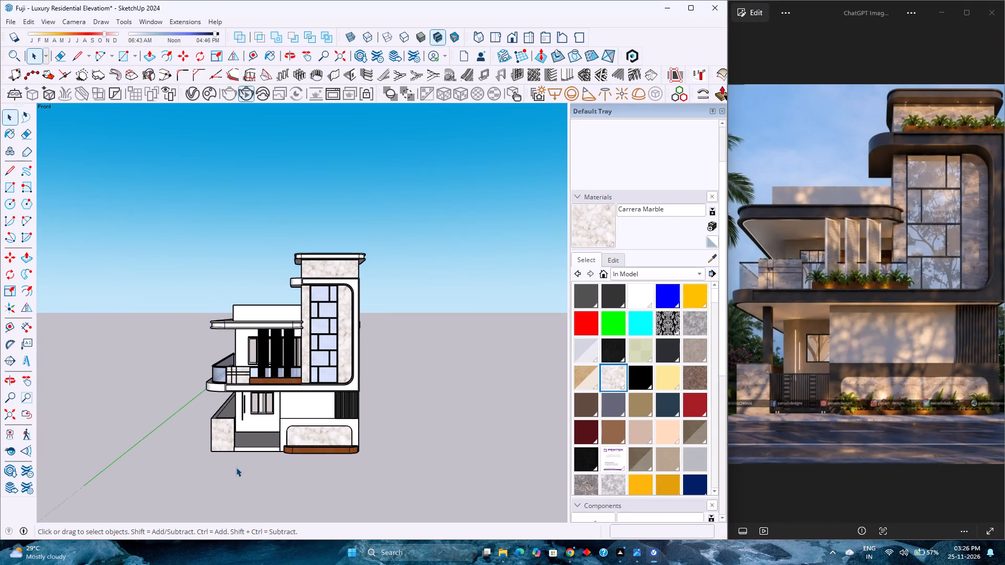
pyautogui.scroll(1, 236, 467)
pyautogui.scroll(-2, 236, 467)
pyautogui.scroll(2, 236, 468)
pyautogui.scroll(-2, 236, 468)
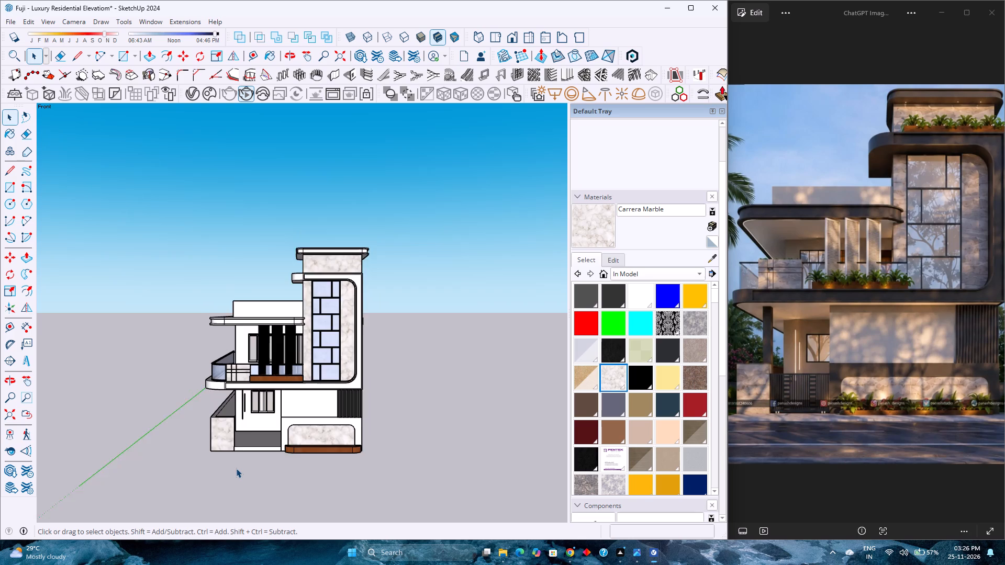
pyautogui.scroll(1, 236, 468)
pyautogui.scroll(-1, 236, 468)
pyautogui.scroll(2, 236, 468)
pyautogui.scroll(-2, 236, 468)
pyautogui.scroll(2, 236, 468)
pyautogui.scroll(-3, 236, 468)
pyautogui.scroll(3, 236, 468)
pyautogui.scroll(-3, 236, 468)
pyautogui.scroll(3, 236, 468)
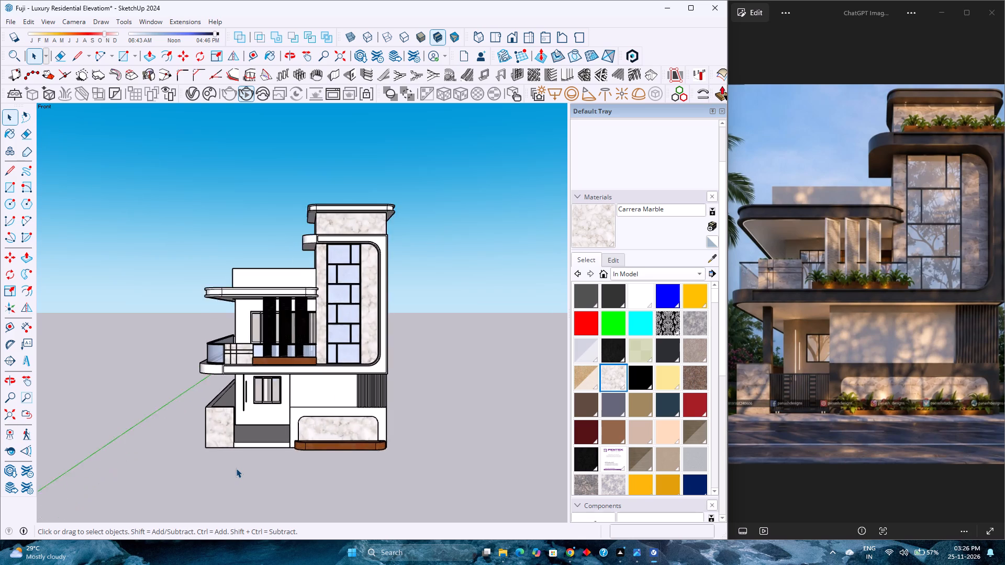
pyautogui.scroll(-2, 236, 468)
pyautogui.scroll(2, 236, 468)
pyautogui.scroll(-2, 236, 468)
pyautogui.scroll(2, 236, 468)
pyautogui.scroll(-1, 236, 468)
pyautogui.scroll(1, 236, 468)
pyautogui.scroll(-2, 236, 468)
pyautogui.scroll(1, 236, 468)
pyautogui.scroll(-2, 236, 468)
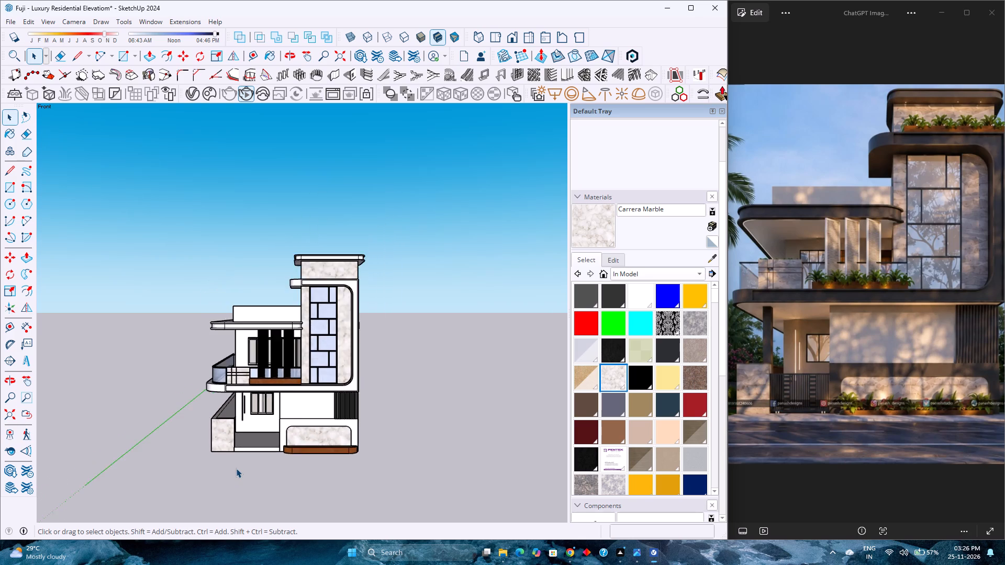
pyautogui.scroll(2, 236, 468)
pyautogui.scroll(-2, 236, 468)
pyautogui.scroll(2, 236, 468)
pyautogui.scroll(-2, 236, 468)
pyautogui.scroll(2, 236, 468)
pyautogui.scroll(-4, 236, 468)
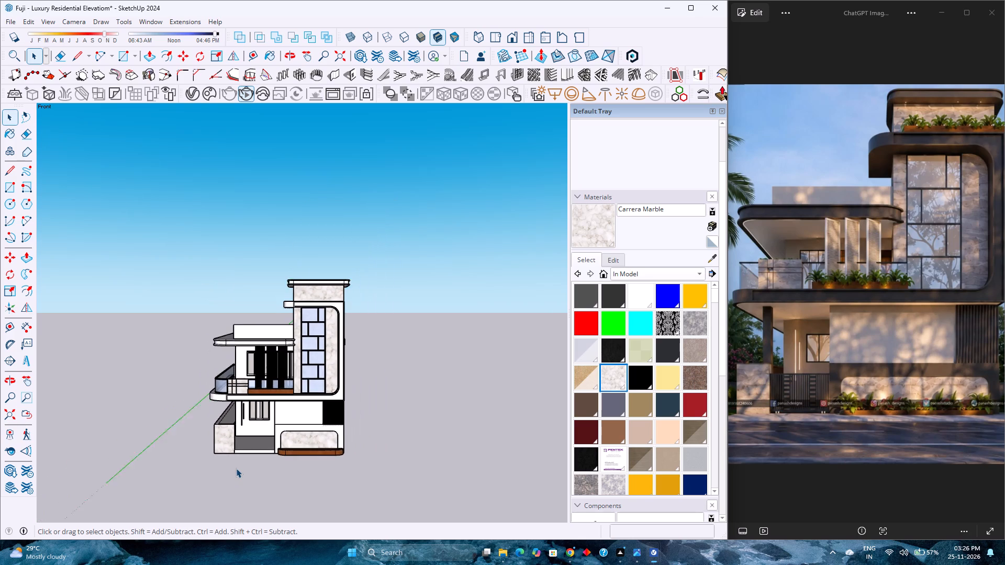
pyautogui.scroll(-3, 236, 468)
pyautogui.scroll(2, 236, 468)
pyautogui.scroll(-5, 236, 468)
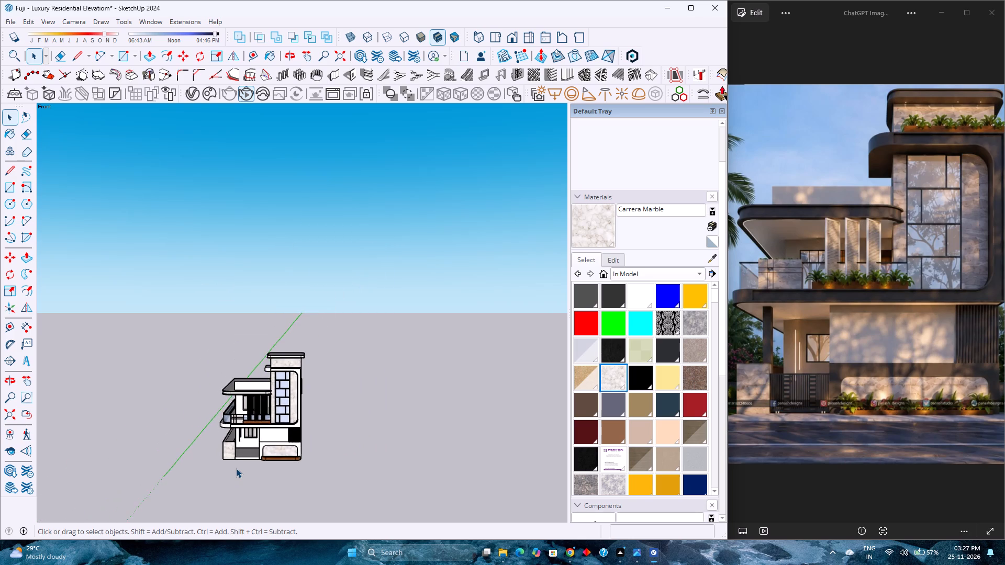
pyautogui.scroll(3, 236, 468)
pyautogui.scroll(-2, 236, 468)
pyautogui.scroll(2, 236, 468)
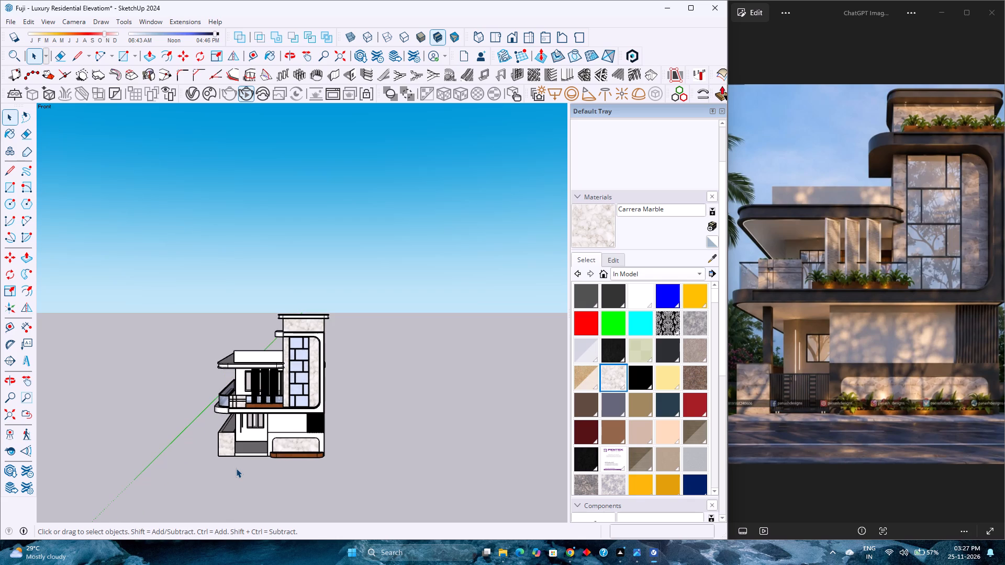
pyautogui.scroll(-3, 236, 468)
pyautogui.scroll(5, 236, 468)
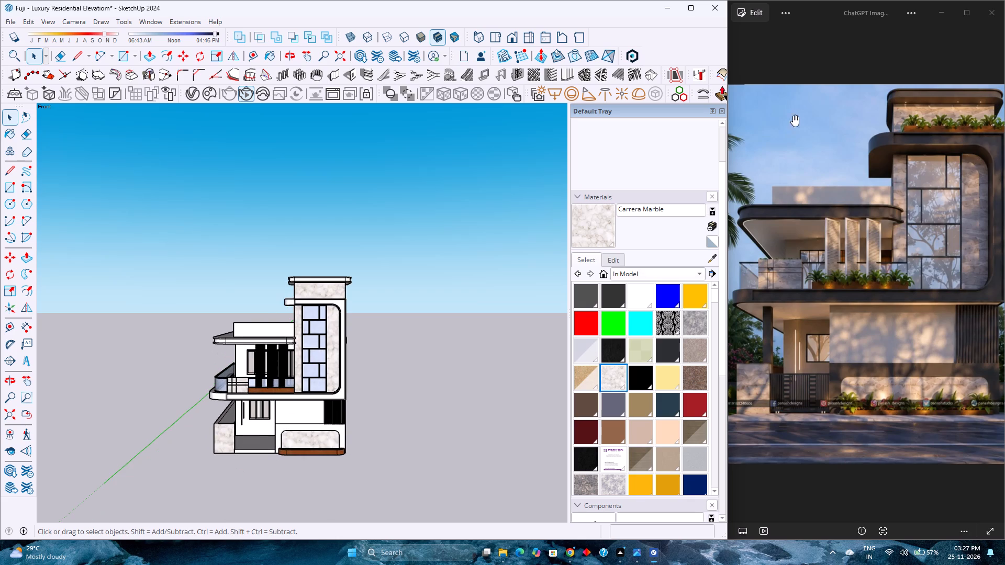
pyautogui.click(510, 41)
# Open the house group and select the nested group holding the balcony slab, railing and tower frame.
pyautogui.scroll(7, 251, 414)
pyautogui.moveTo(277, 404); pyautogui.dragTo(478, 353, button='middle')
pyautogui.scroll(1, 277, 404)
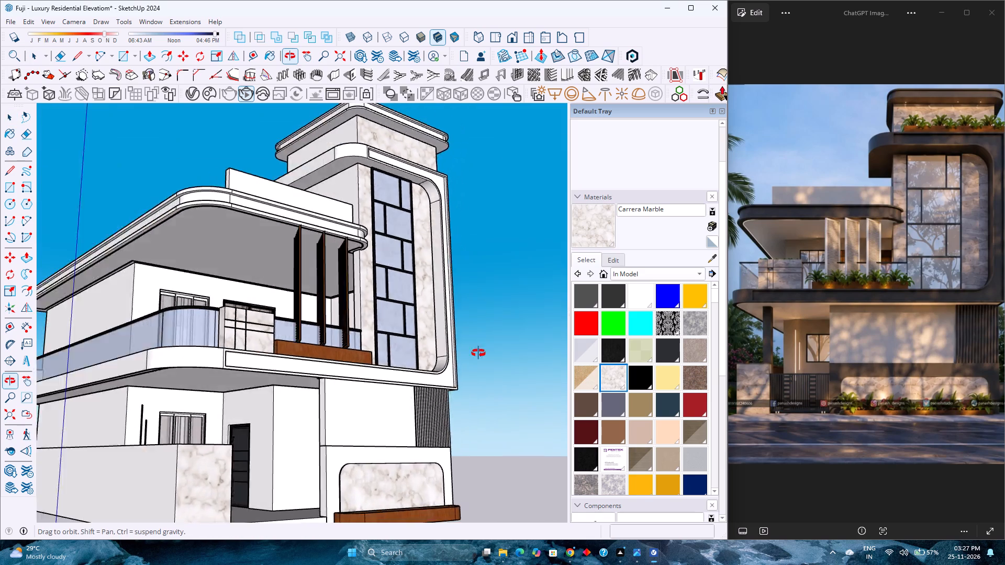
pyautogui.moveTo(478, 353); pyautogui.dragTo(481, 432, button='middle')
pyautogui.middleClick(481, 432)
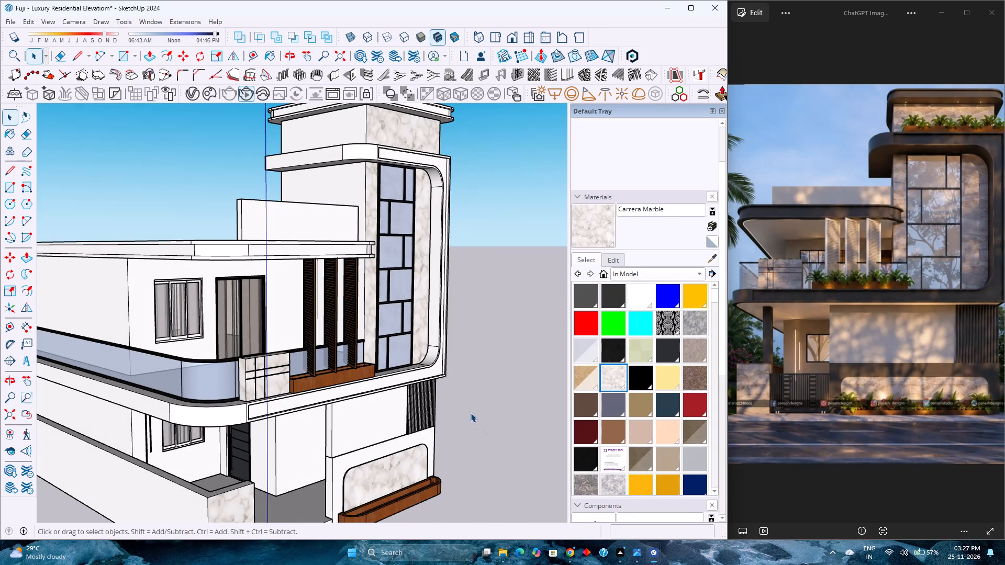
pyautogui.click(230, 419)
pyautogui.doubleClick(230, 419)
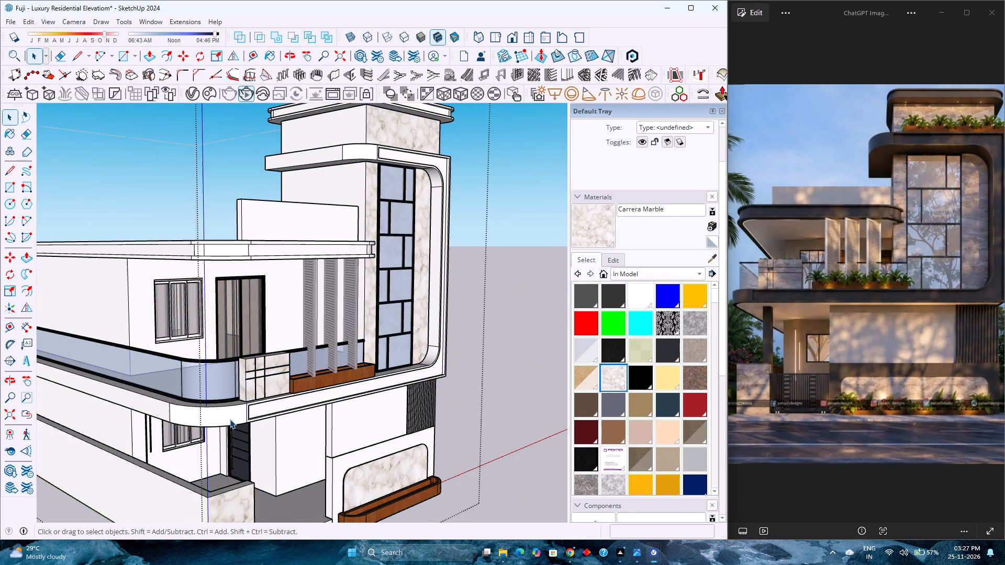
pyautogui.scroll(3, 229, 419)
pyautogui.click(228, 419)
pyautogui.click(228, 420)
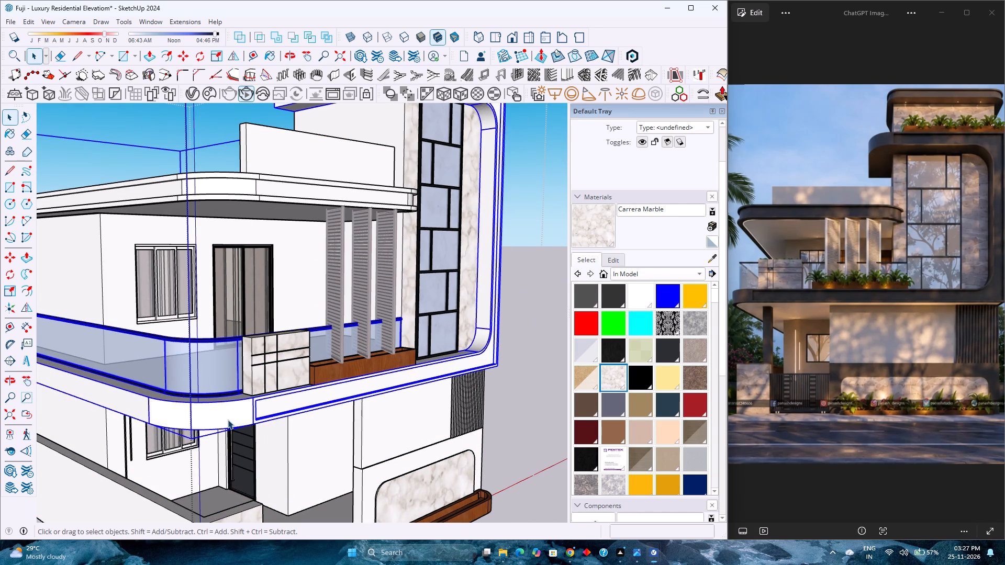
# Inspect the underside of the balcony slab around its curved corner, checking how its nested groups and faces are divided.
pyautogui.moveTo(238, 428); pyautogui.dragTo(397, 311, button='middle')
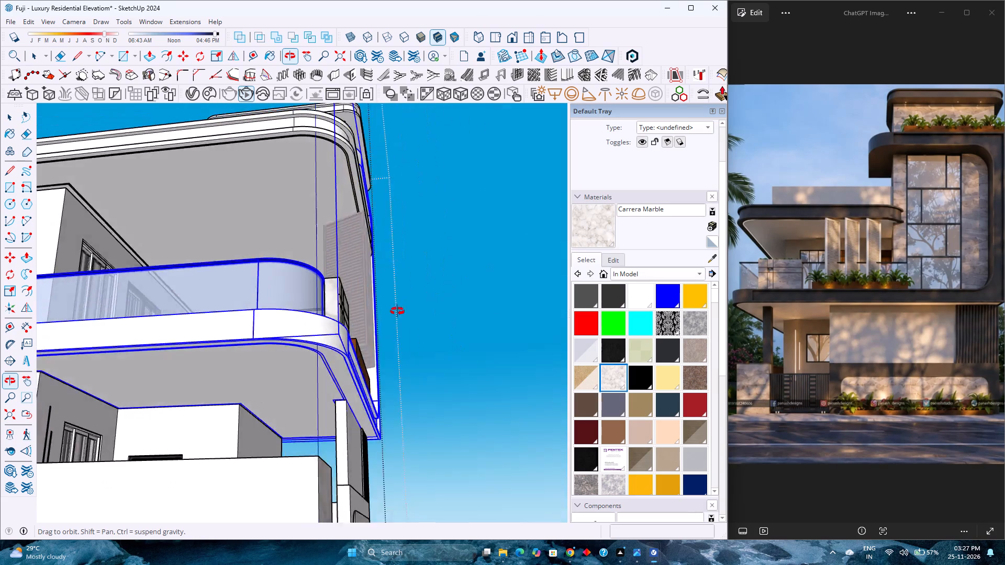
pyautogui.moveTo(397, 311); pyautogui.dragTo(526, 260, button='middle')
pyautogui.middleClick(526, 260)
pyautogui.scroll(8, 379, 333)
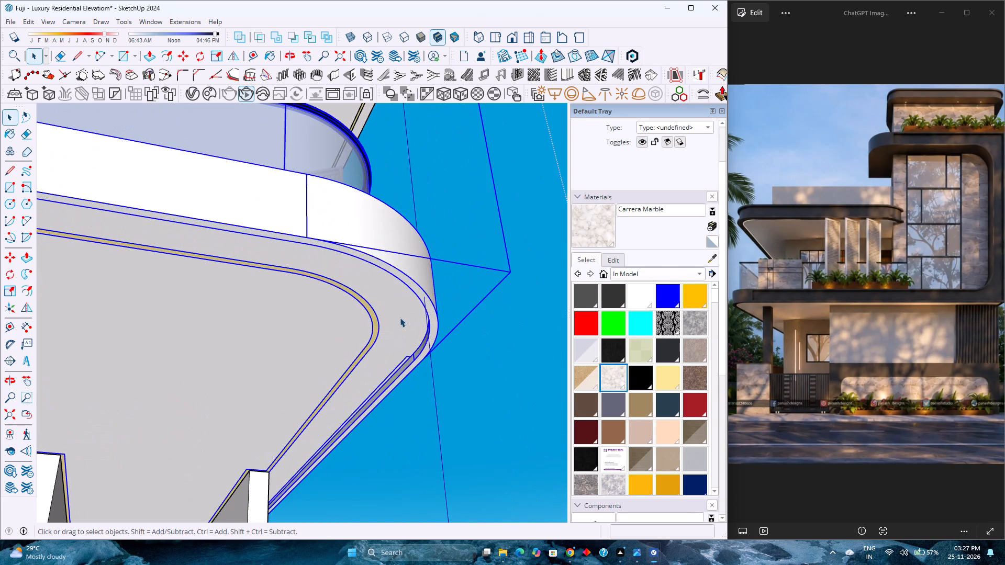
pyautogui.doubleClick(400, 318)
pyautogui.scroll(3, 399, 318)
pyautogui.click(399, 318)
pyautogui.scroll(-9, 410, 318)
pyautogui.doubleClick(419, 315)
pyautogui.click(419, 315)
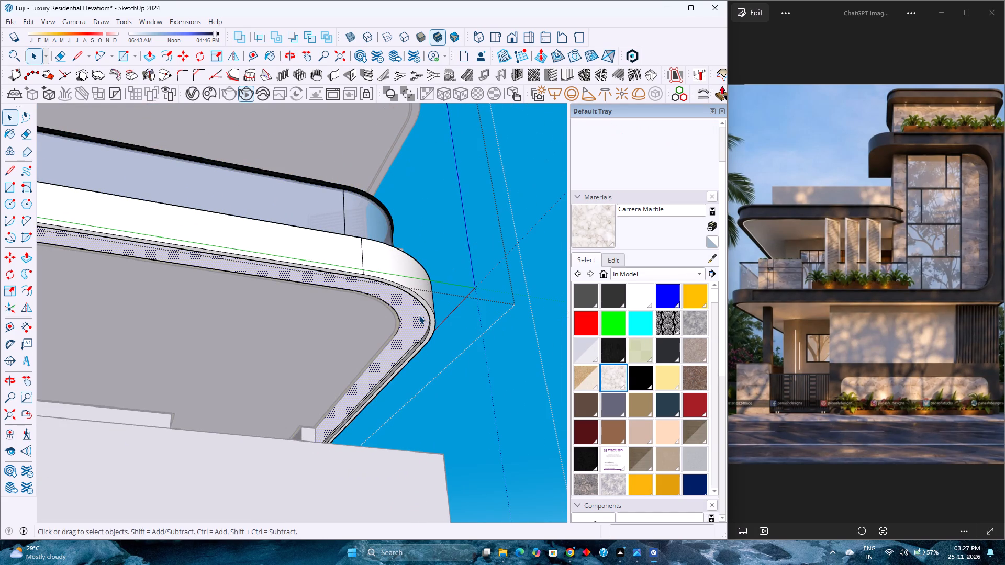
pyautogui.click(516, 366)
pyautogui.click(407, 313)
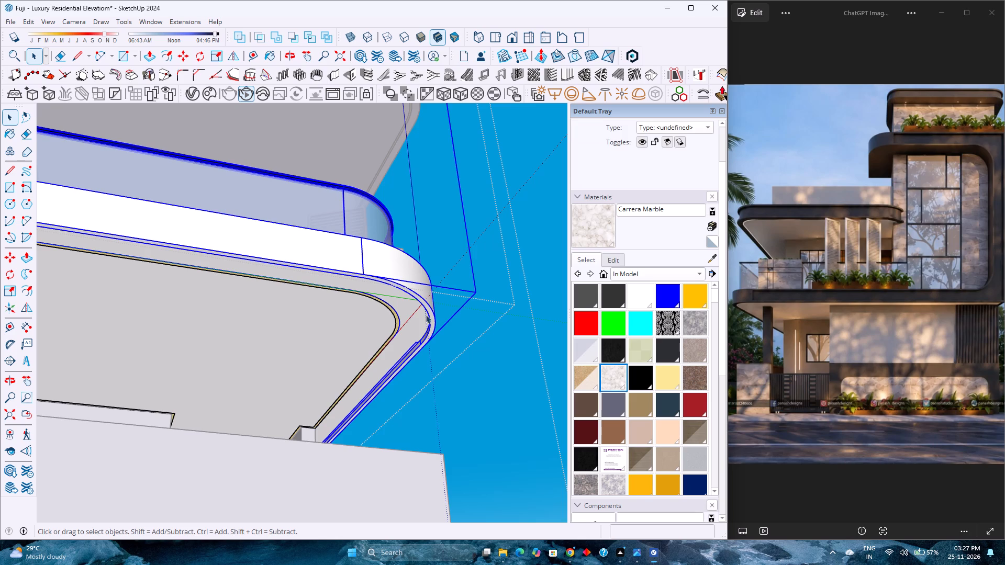
# Select the white balcony band and tower frame group, and open the Asian Paints Chromatics material collection.
pyautogui.scroll(-14, 431, 317)
pyautogui.moveTo(435, 317); pyautogui.dragTo(207, 409, button='middle')
pyautogui.moveTo(199, 414); pyautogui.dragTo(175, 425, button='middle')
pyautogui.moveTo(406, 367); pyautogui.dragTo(285, 413, button='middle')
pyautogui.middleClick(282, 413)
pyautogui.doubleClick(269, 364)
pyautogui.click(269, 364)
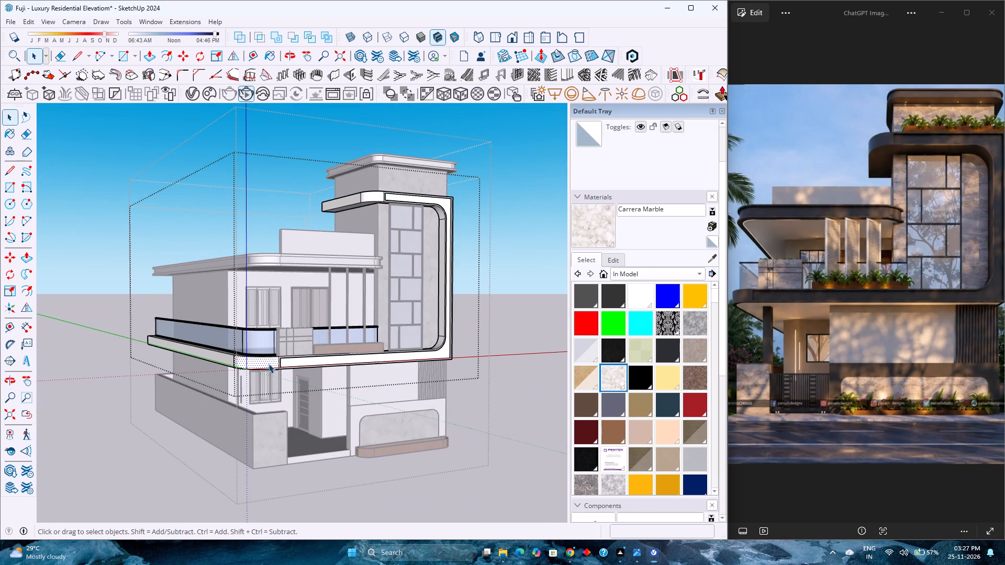
pyautogui.click(544, 360)
pyautogui.click(398, 358)
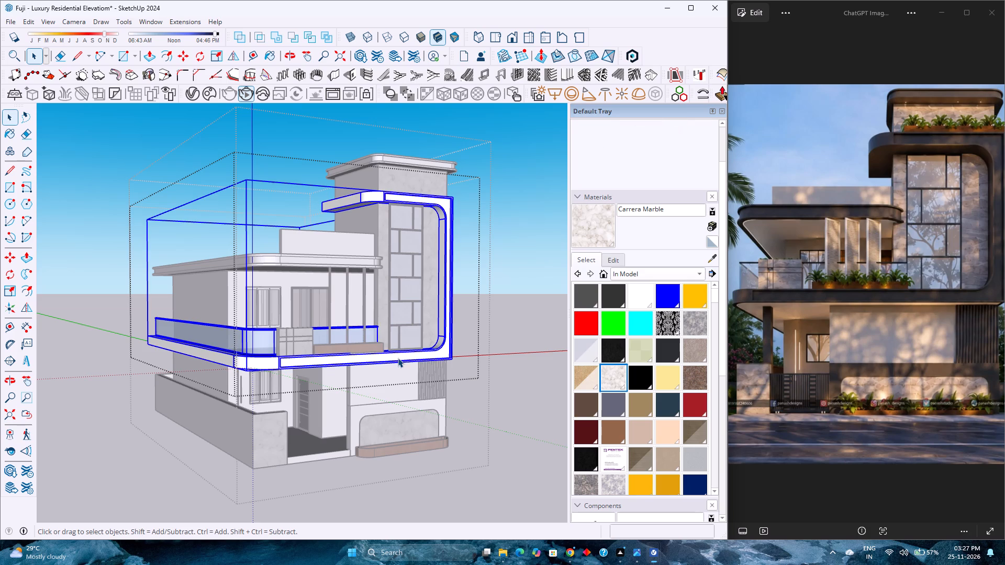
pyautogui.click(640, 276)
pyautogui.click(671, 320)
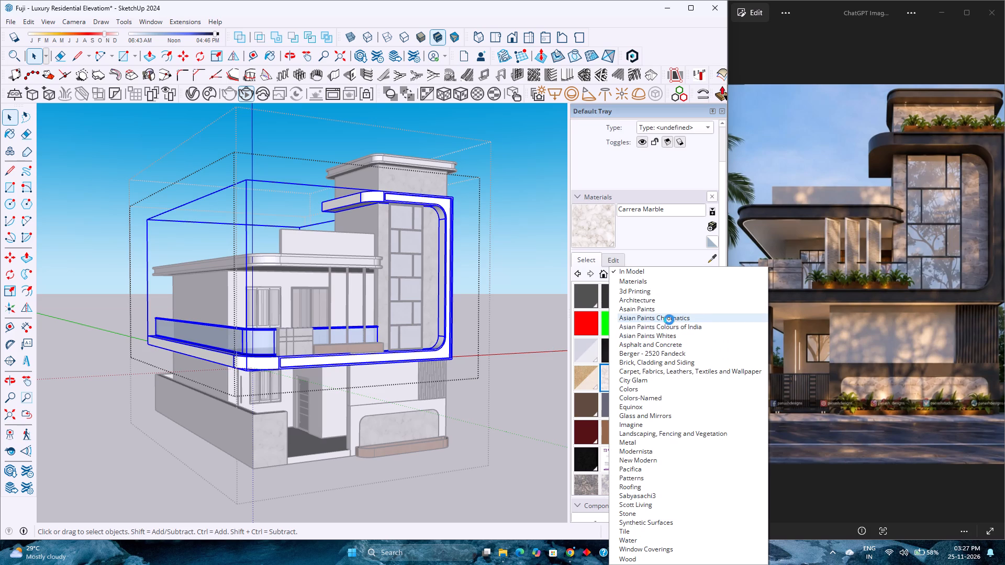
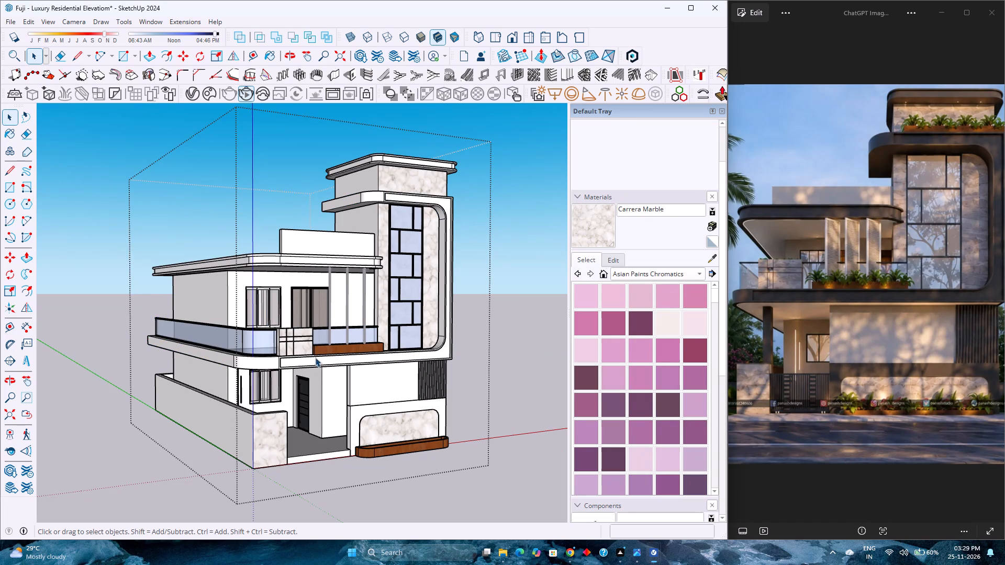
# Go through the dark greys in the Asian Paints Chromatics collection and pick 1488 AP 8285 MINESHAFT as the paint colour.
pyautogui.scroll(-5, 621, 382)
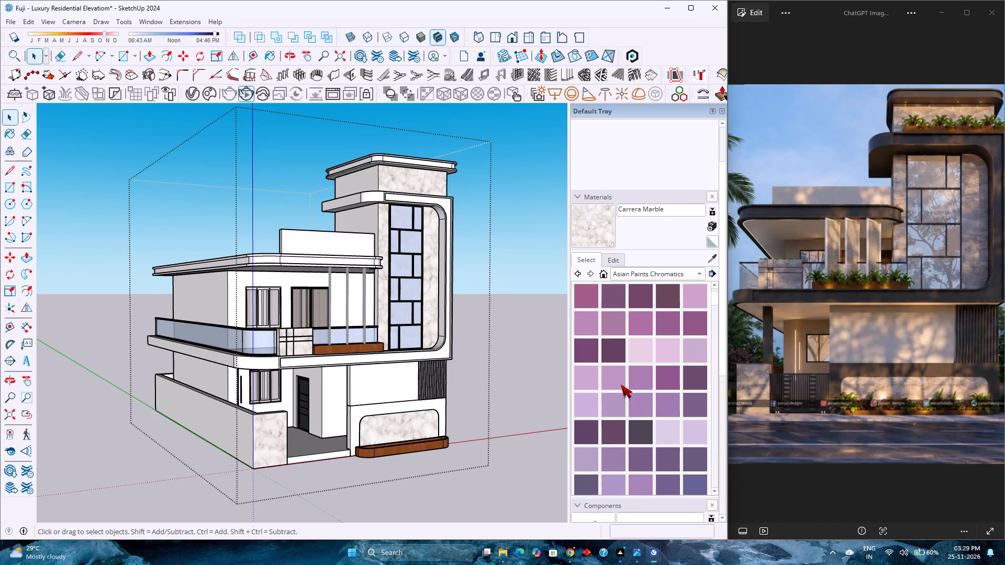
pyautogui.scroll(-2, 524, 380)
pyautogui.scroll(2, 407, 374)
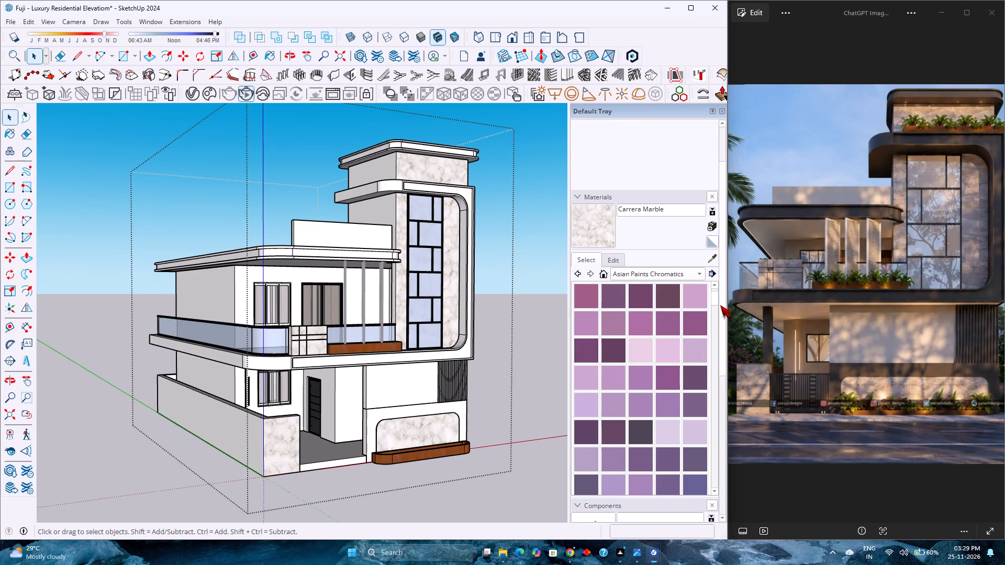
pyautogui.moveTo(715, 299); pyautogui.dragTo(717, 337)
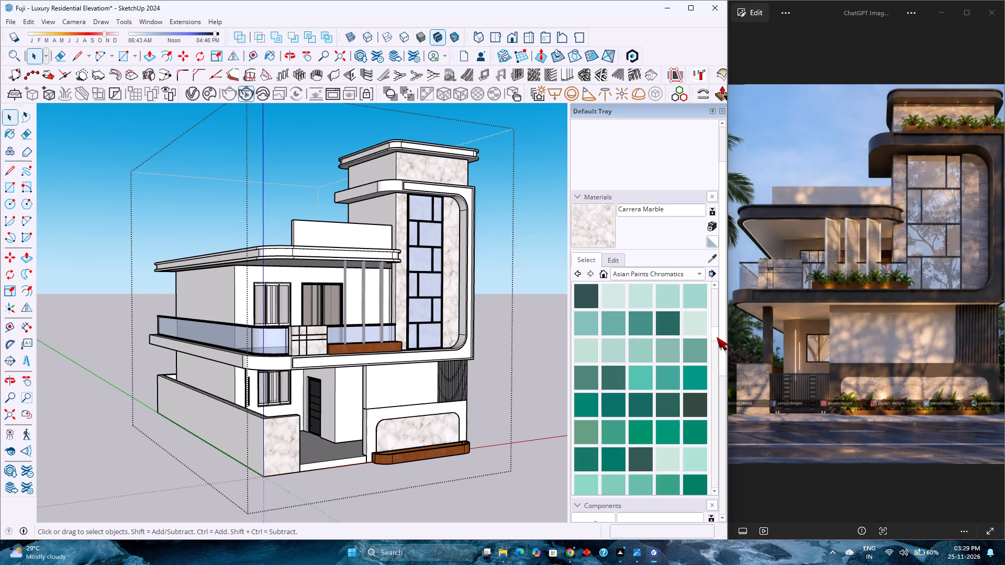
pyautogui.moveTo(717, 337); pyautogui.dragTo(713, 370)
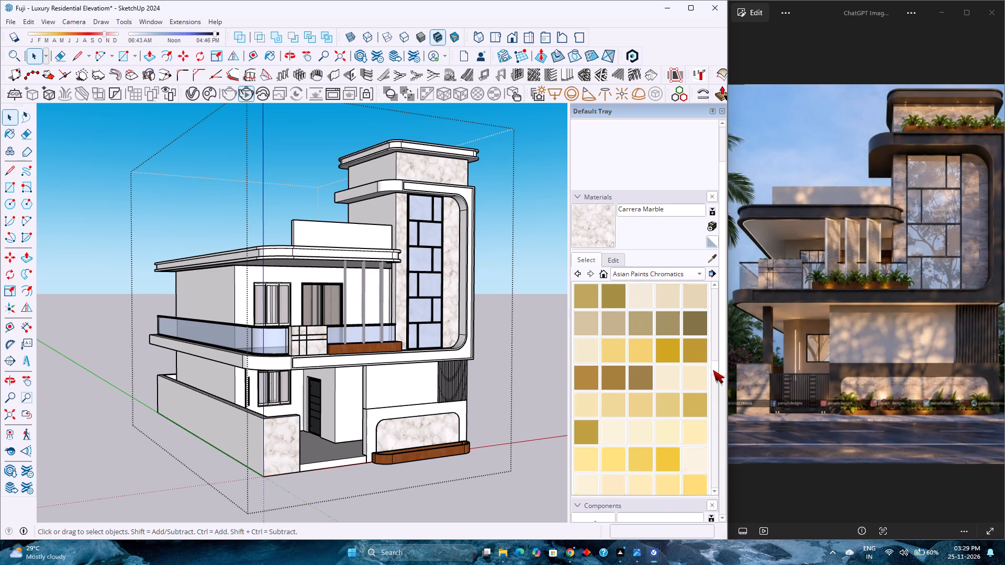
pyautogui.moveTo(713, 370); pyautogui.dragTo(712, 389)
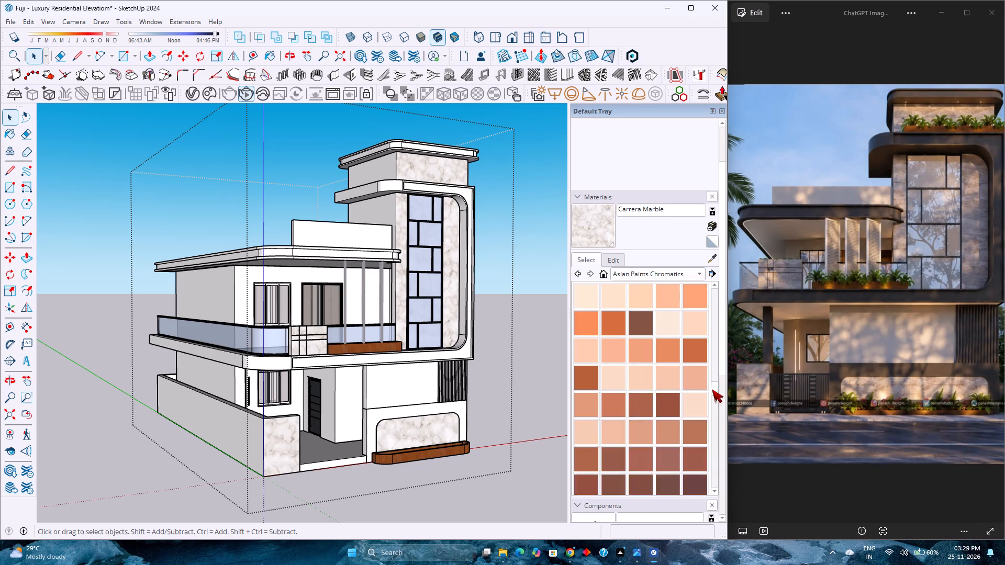
pyautogui.moveTo(712, 389); pyautogui.dragTo(709, 431)
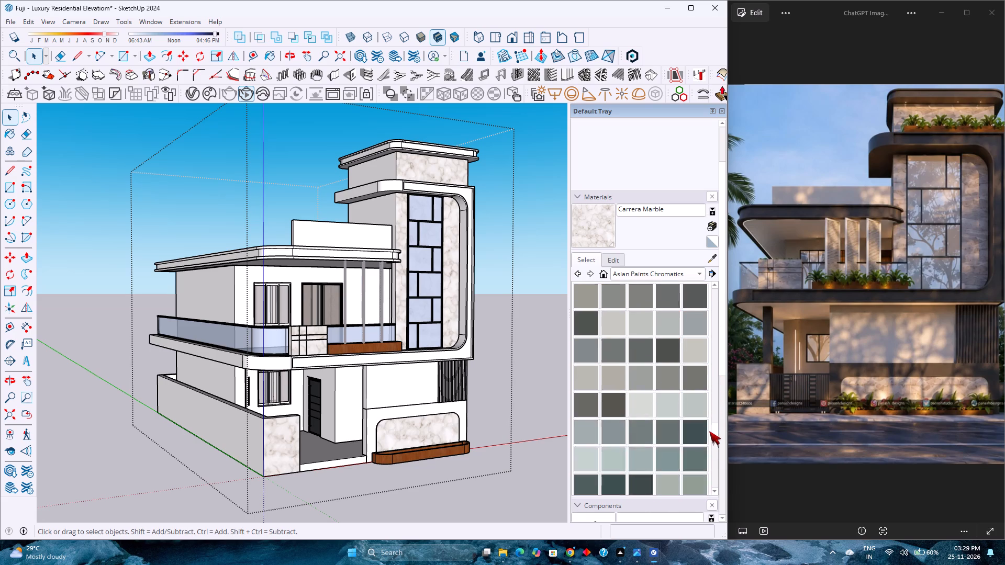
pyautogui.moveTo(709, 431); pyautogui.dragTo(711, 432)
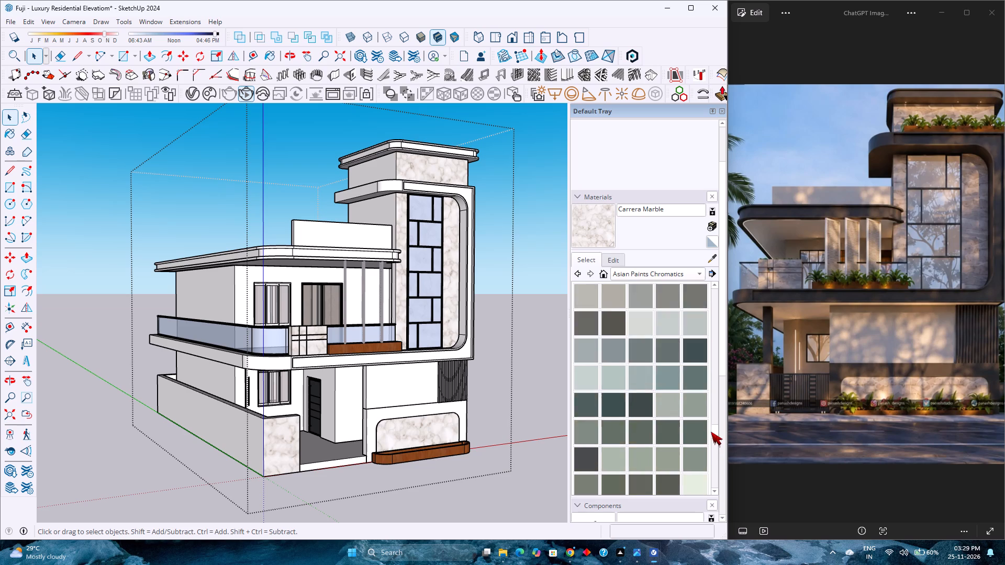
pyautogui.moveTo(711, 432); pyautogui.dragTo(712, 421)
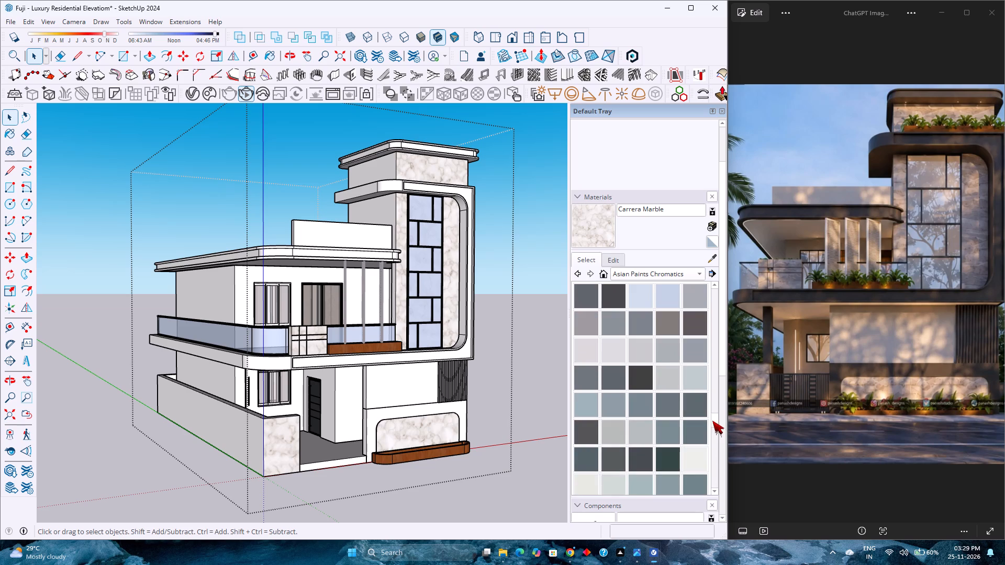
pyautogui.moveTo(712, 421); pyautogui.dragTo(713, 420)
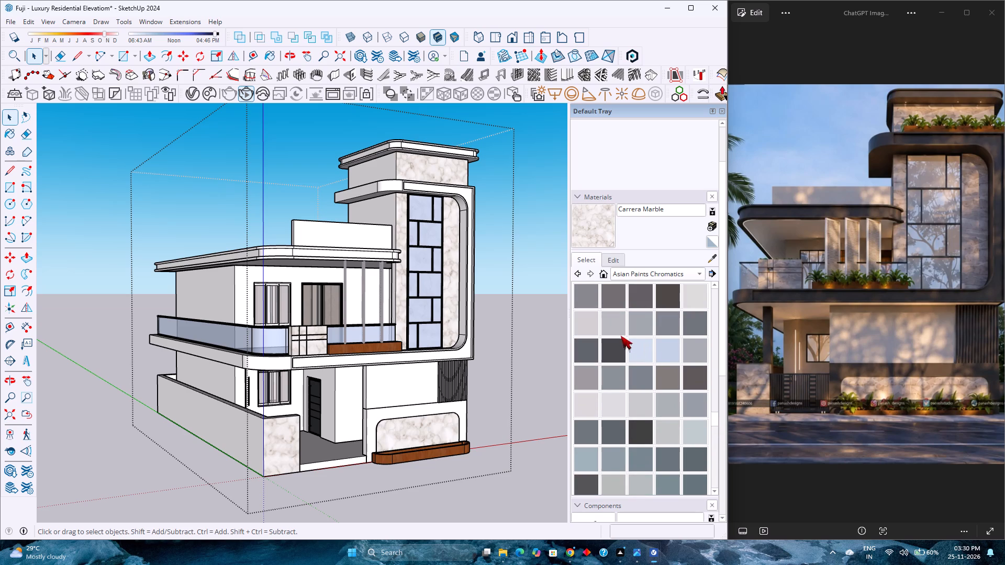
pyautogui.scroll(-8, 621, 354)
pyautogui.scroll(2, 616, 357)
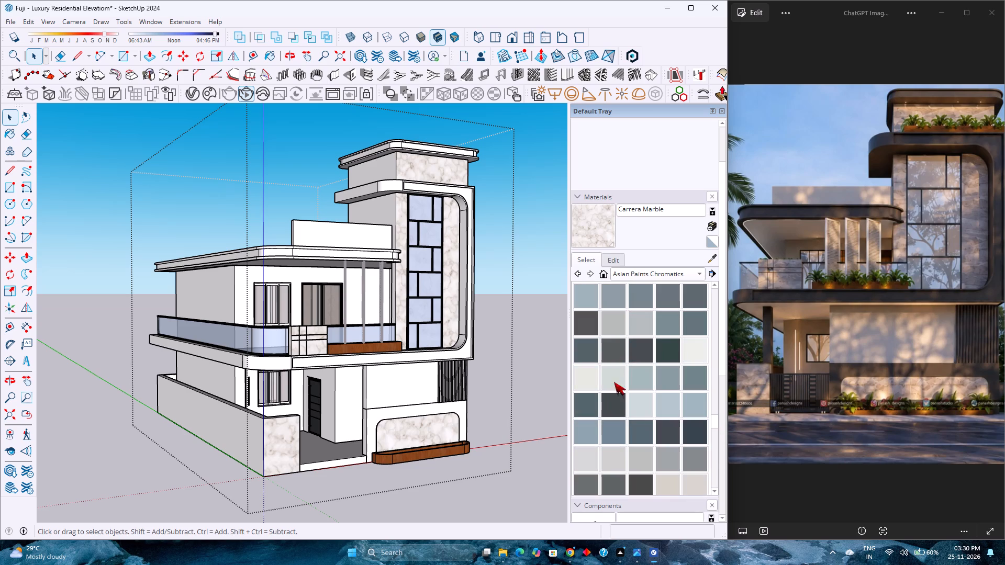
pyautogui.click(616, 408)
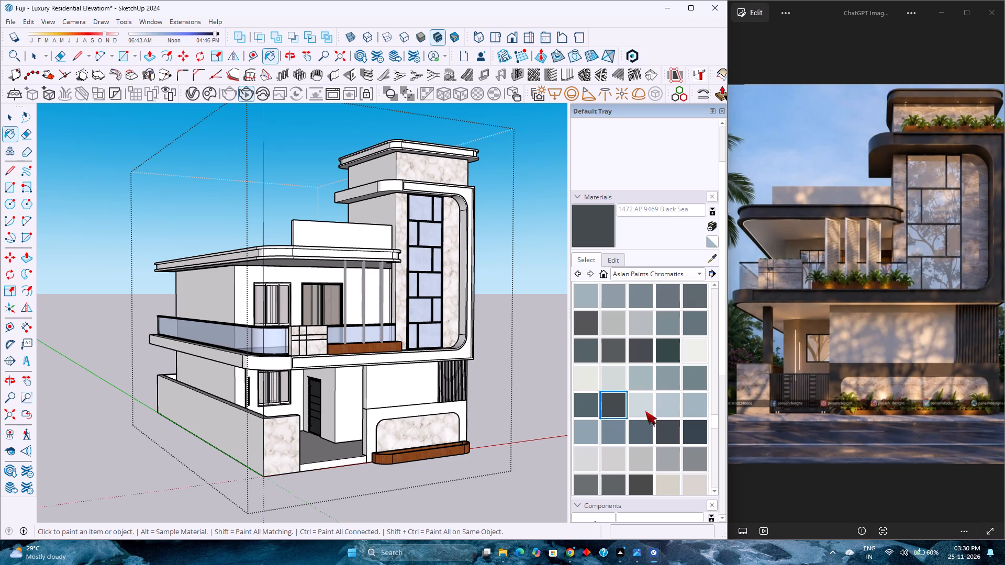
pyautogui.click(670, 432)
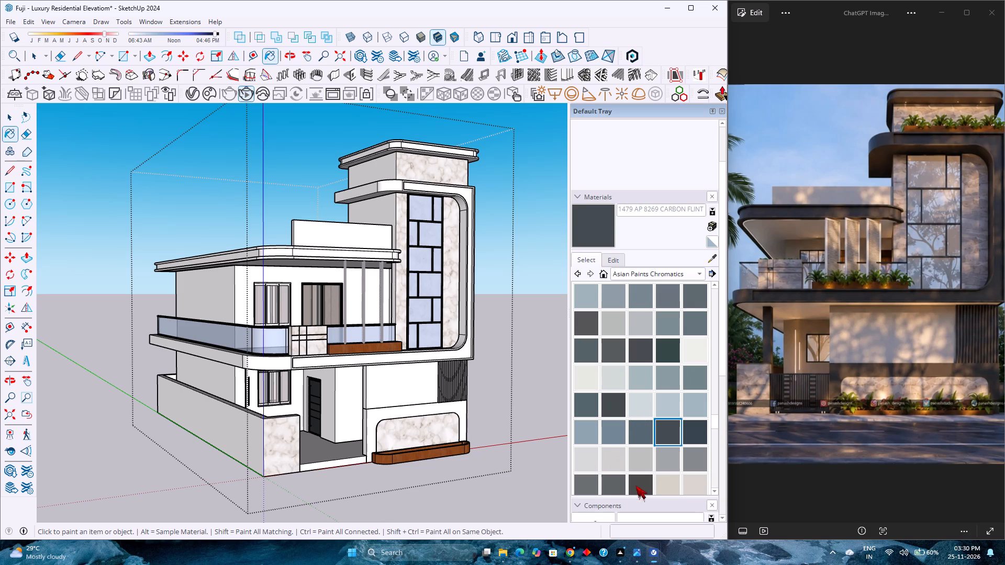
pyautogui.click(638, 483)
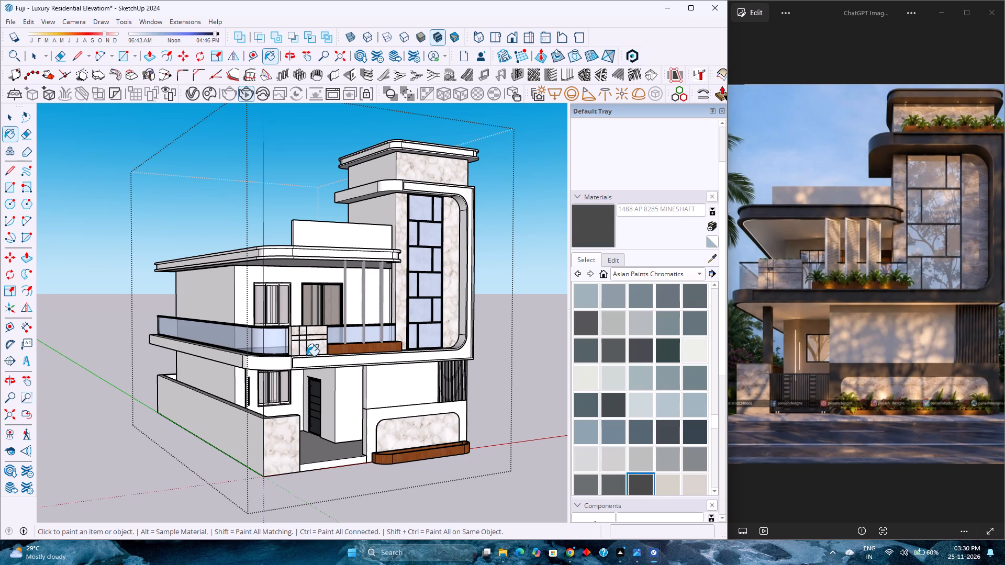
# Open the nested balcony group, select the balcony band with the connected tower frame, and paint it with 1488 AP 8285 MINESHAFT.
pyautogui.scroll(10, 277, 365)
pyautogui.press('space')
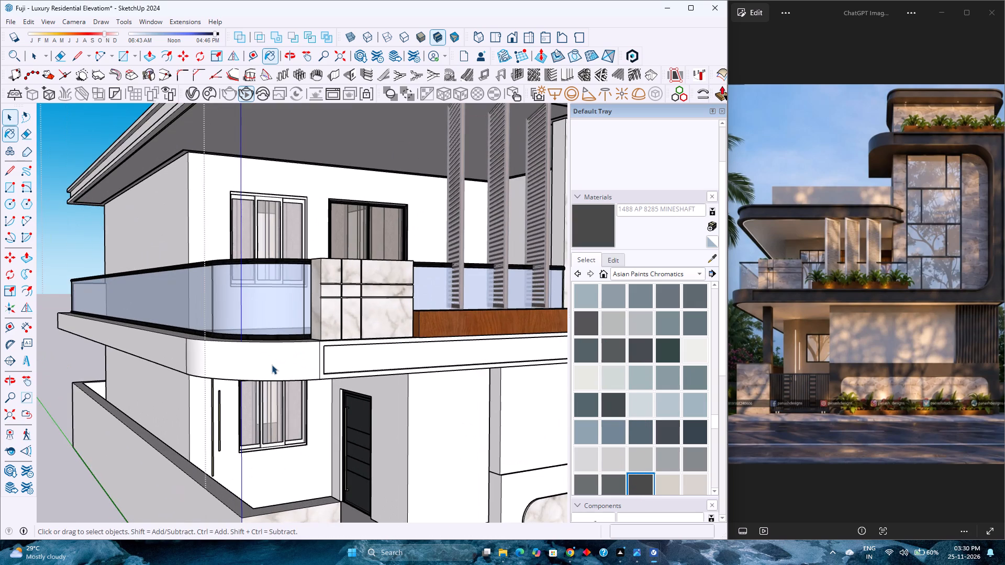
pyautogui.doubleClick(272, 363)
pyautogui.click(273, 360)
pyautogui.doubleClick(273, 360)
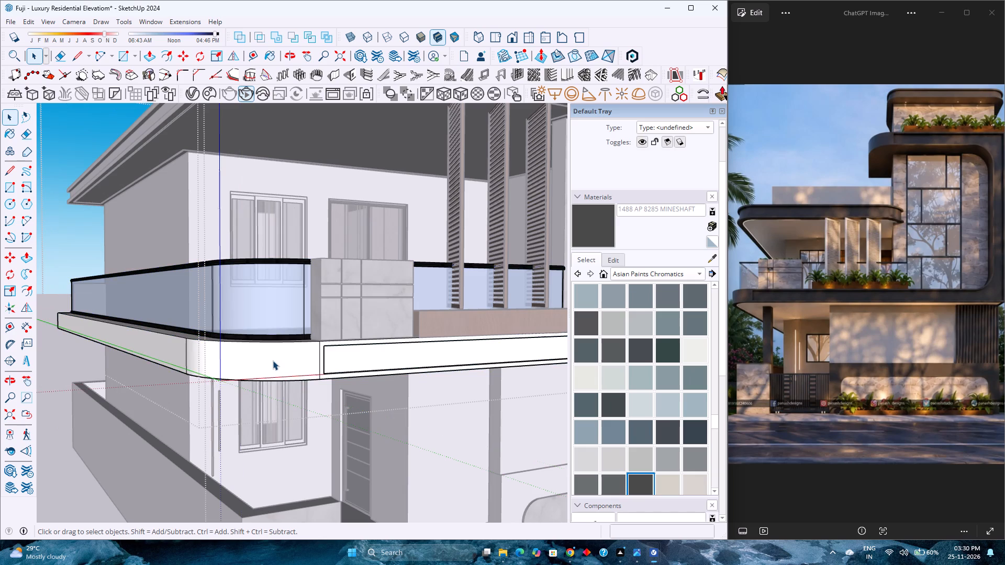
pyautogui.click(273, 360)
pyautogui.scroll(-4, 273, 362)
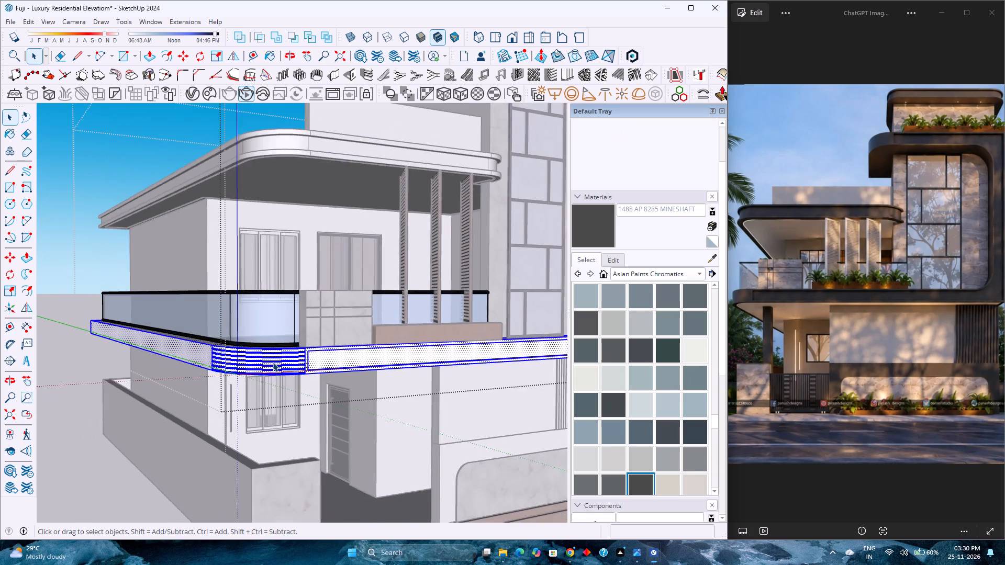
pyautogui.scroll(-5, 273, 362)
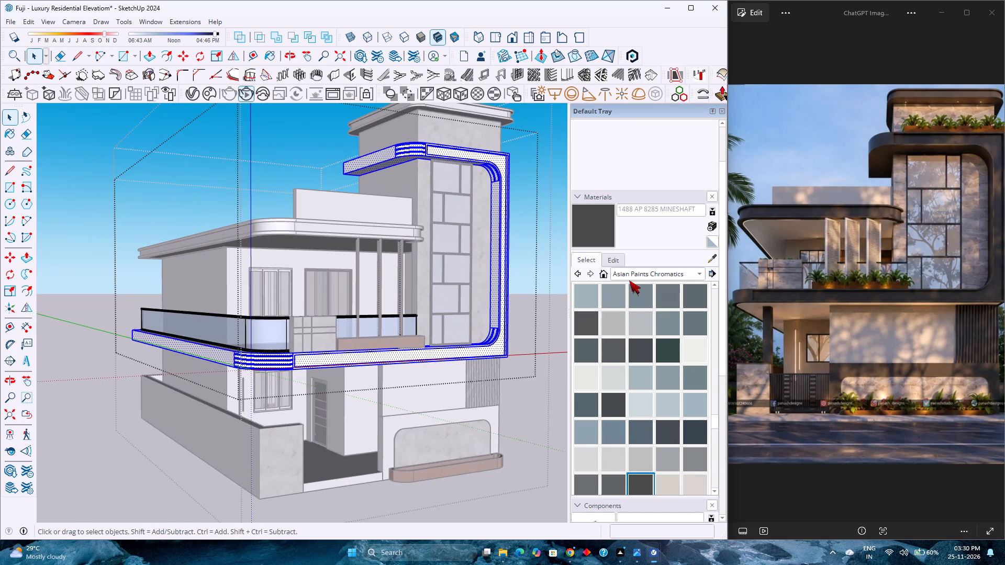
pyautogui.moveTo(262, 421); pyautogui.dragTo(334, 287, button='middle')
pyautogui.moveTo(340, 283); pyautogui.dragTo(345, 279, button='middle')
pyautogui.middleClick(346, 279)
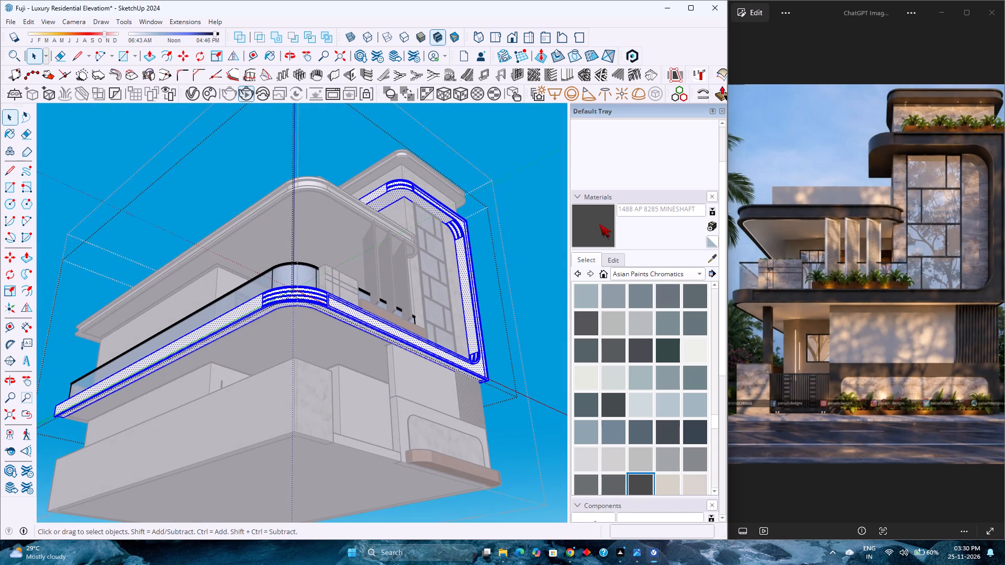
pyautogui.click(599, 224)
pyautogui.click(345, 311)
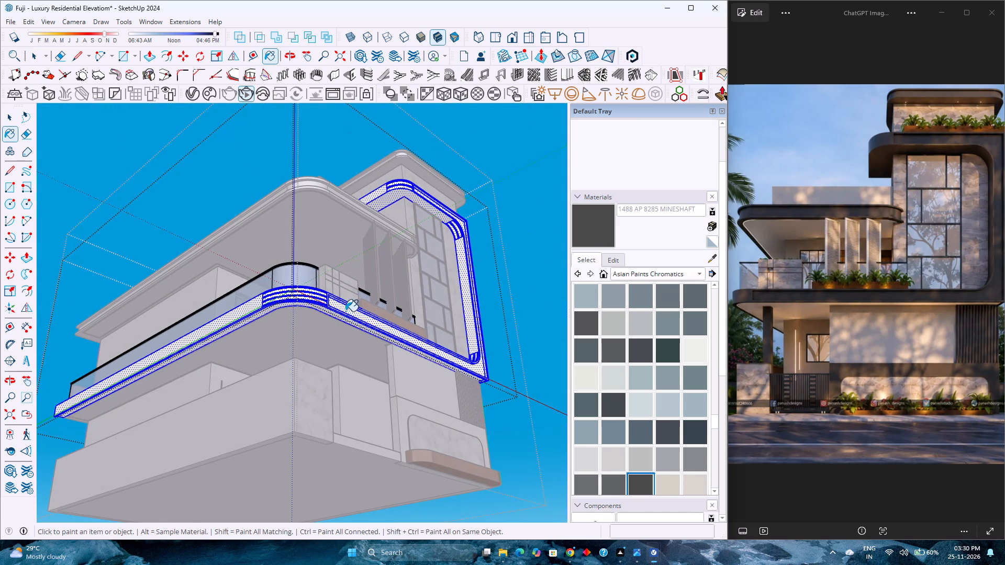
# Compare MINESHAFT with the neighbouring warm dark grey and pick 1496 AP 8293 CARBON COPY as the paint colour.
pyautogui.scroll(-4, 610, 462)
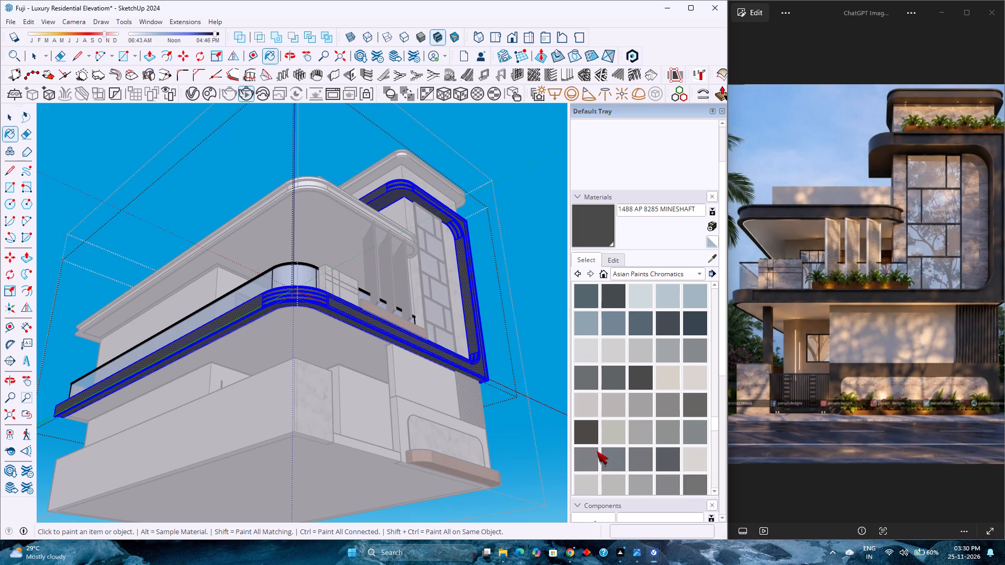
pyautogui.click(590, 435)
pyautogui.click(636, 382)
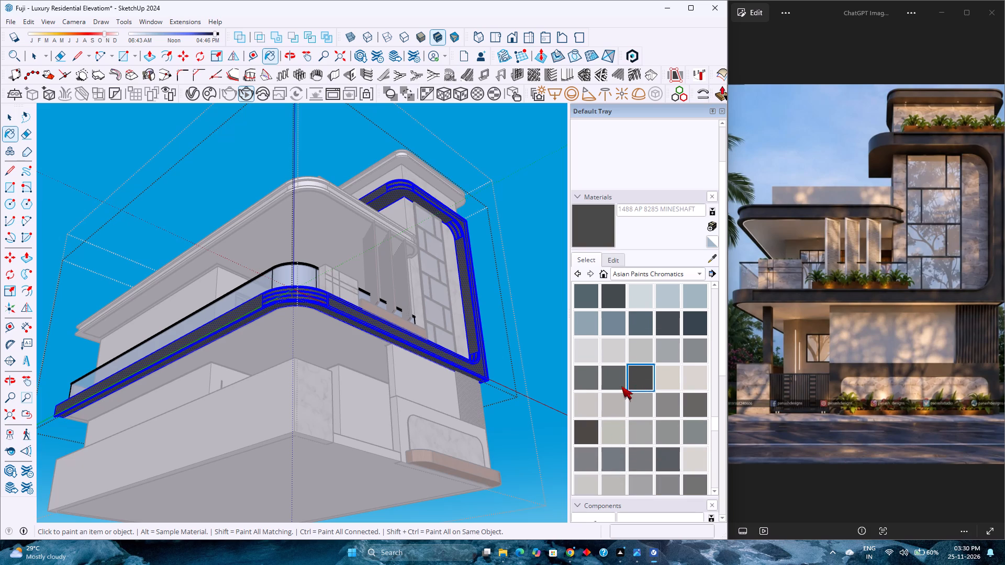
pyautogui.click(580, 434)
# Look through the remaining Asian Paints Chromatics swatches for a better dark tone, and return to the dark greys around CARBON COPY.
pyautogui.scroll(-4, 642, 392)
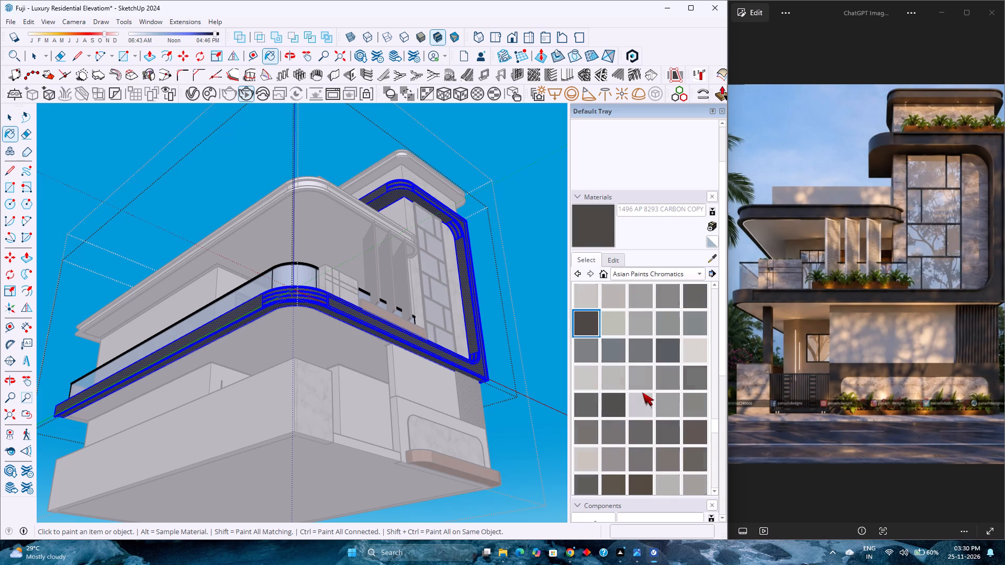
pyautogui.scroll(-19, 642, 392)
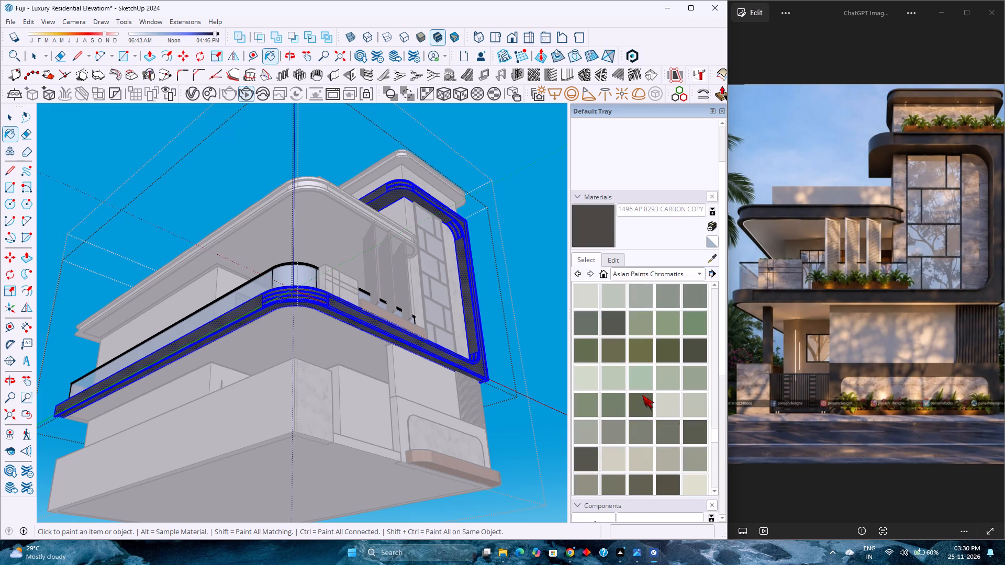
pyautogui.scroll(-16, 642, 395)
pyautogui.scroll(1, 642, 395)
pyautogui.scroll(-4, 642, 395)
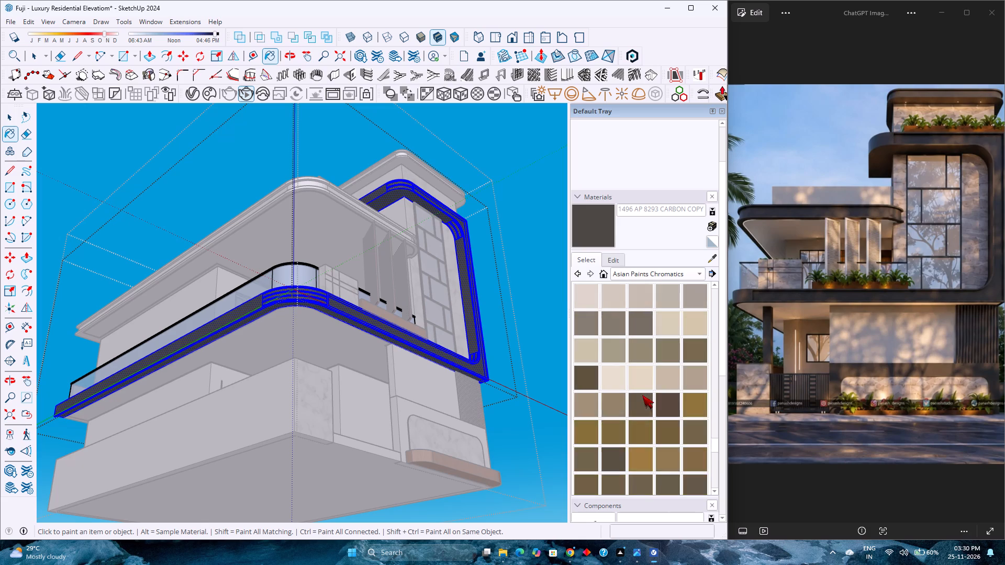
pyautogui.scroll(-17, 642, 395)
pyautogui.scroll(-4, 642, 395)
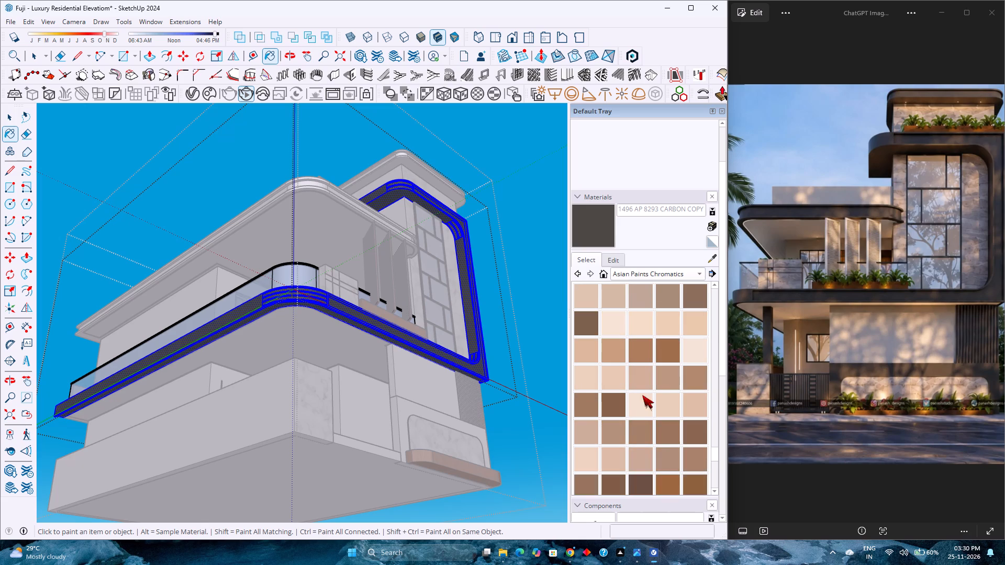
pyautogui.scroll(-10, 642, 395)
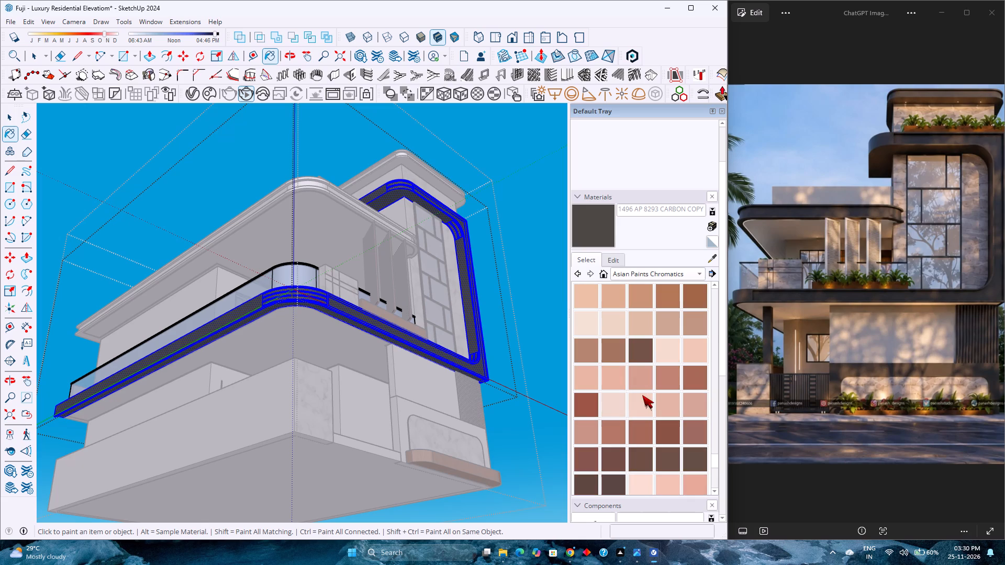
pyautogui.scroll(4, 642, 395)
pyautogui.scroll(-5, 642, 395)
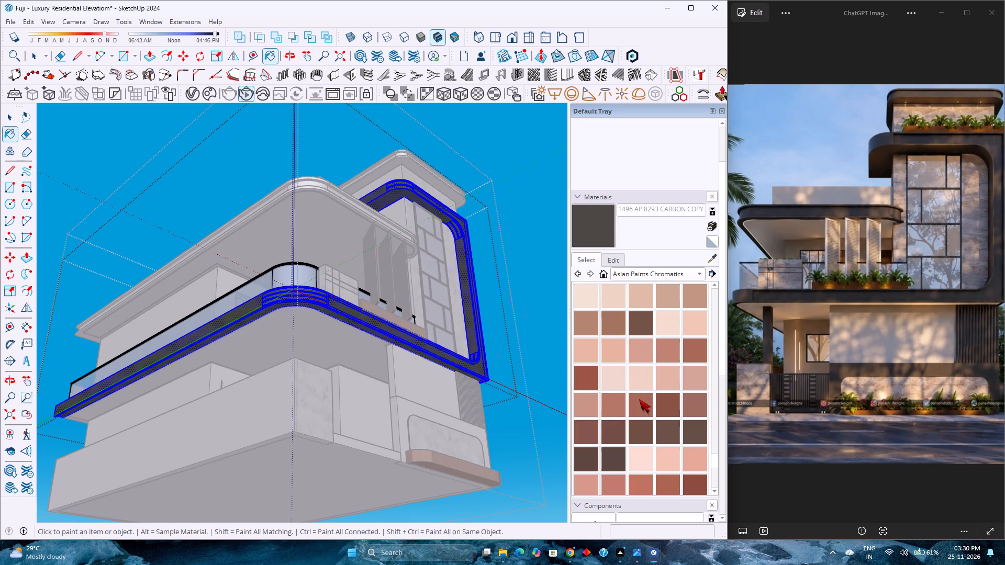
pyautogui.scroll(-10, 639, 399)
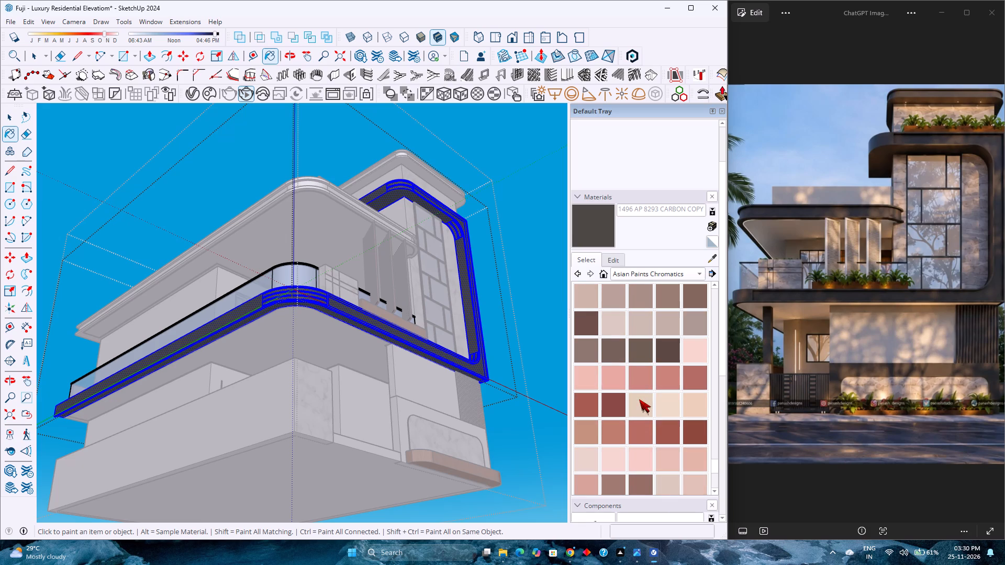
pyautogui.scroll(-17, 639, 399)
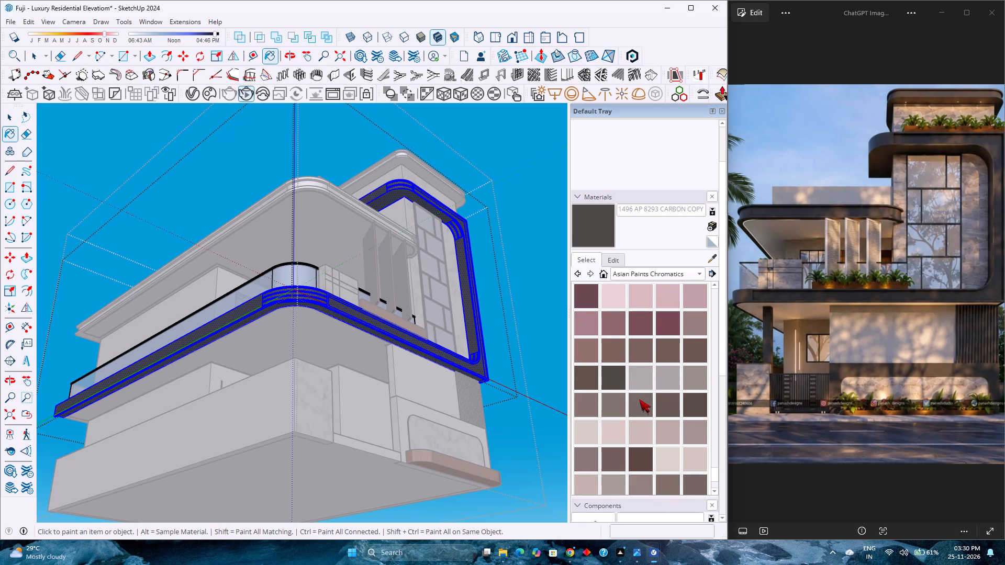
pyautogui.scroll(-12, 639, 399)
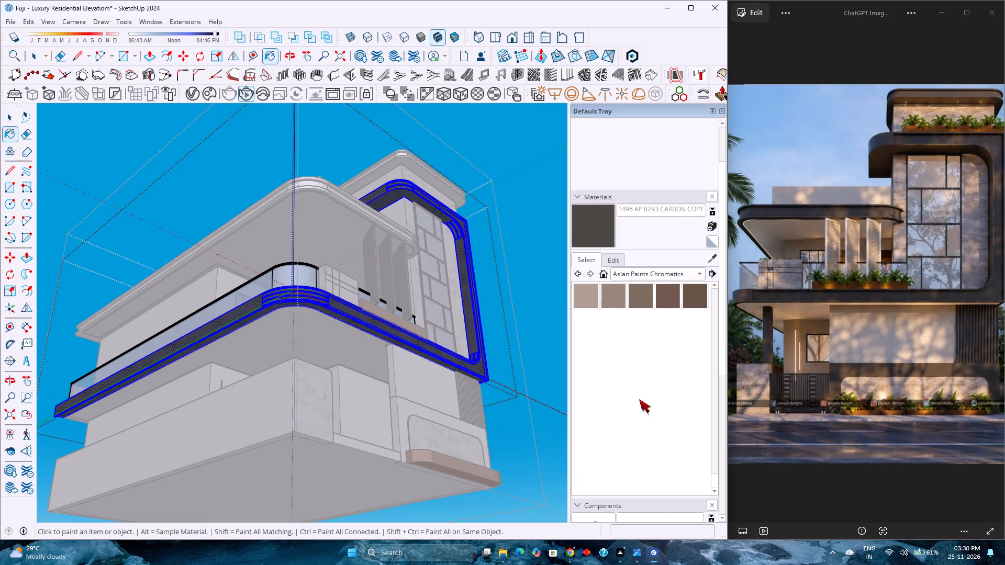
pyautogui.scroll(20, 639, 399)
pyautogui.scroll(2, 639, 399)
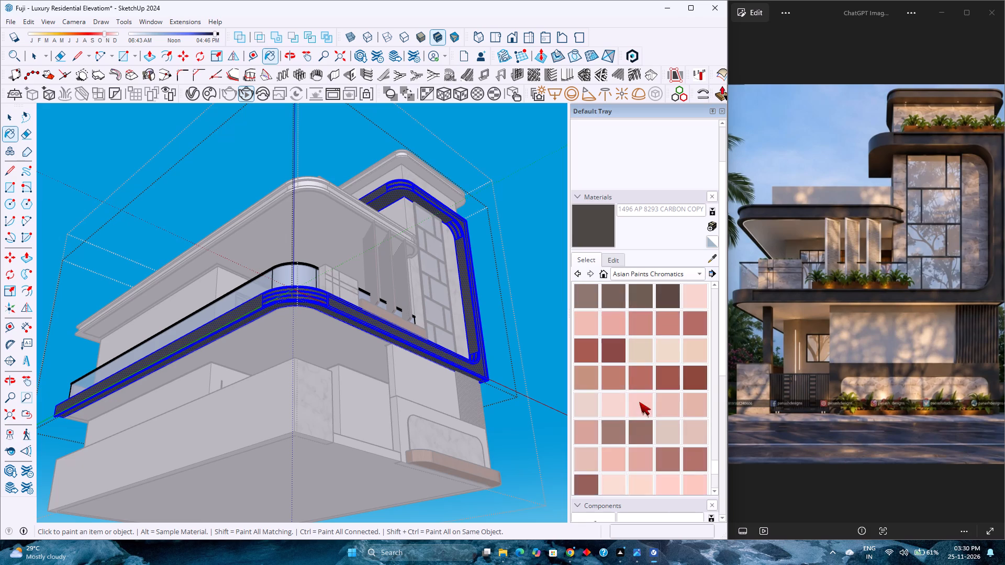
pyautogui.scroll(20, 639, 402)
pyautogui.scroll(2, 639, 402)
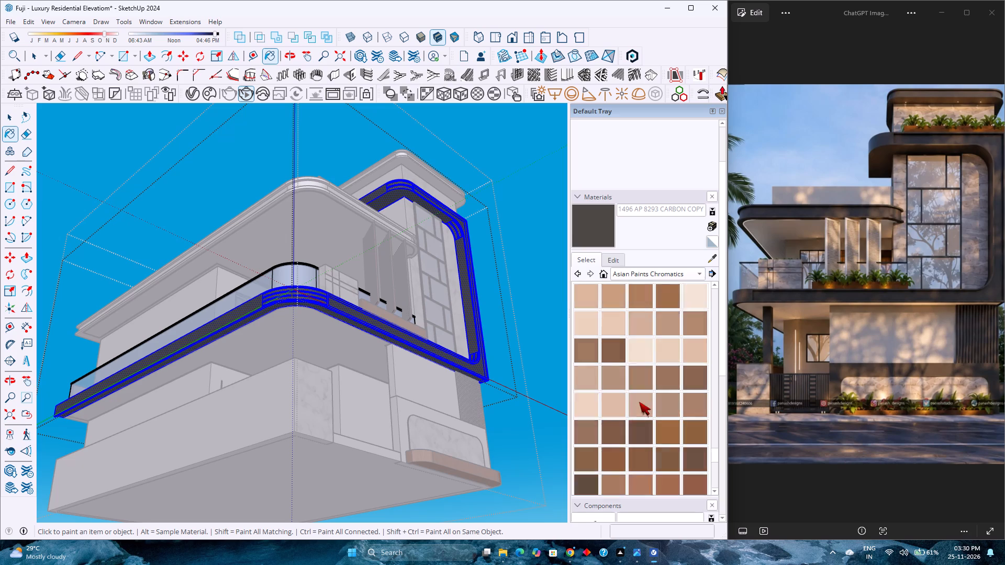
pyautogui.scroll(20, 639, 402)
pyautogui.scroll(2, 639, 402)
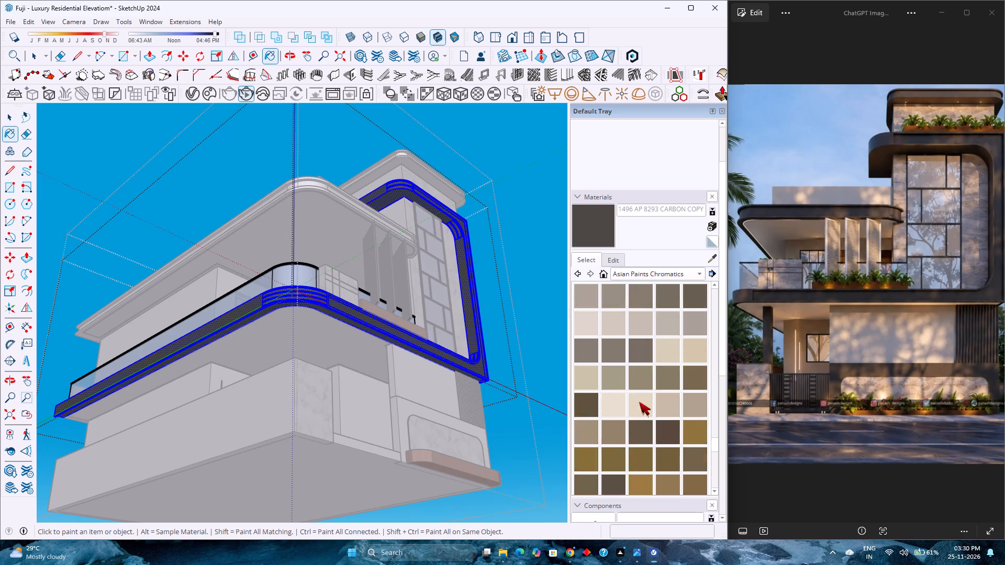
pyautogui.scroll(20, 639, 402)
pyautogui.scroll(2, 639, 402)
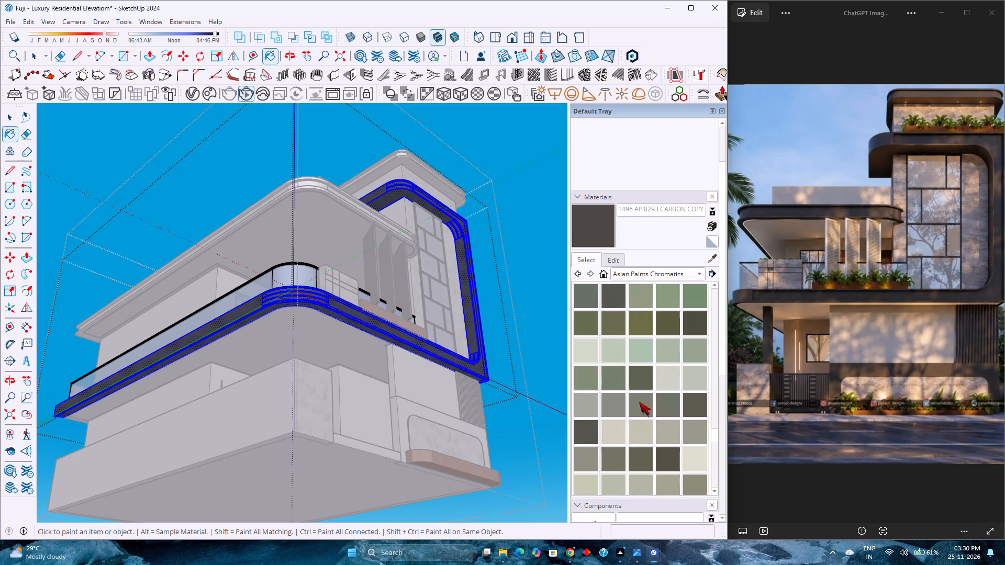
pyautogui.scroll(9, 639, 402)
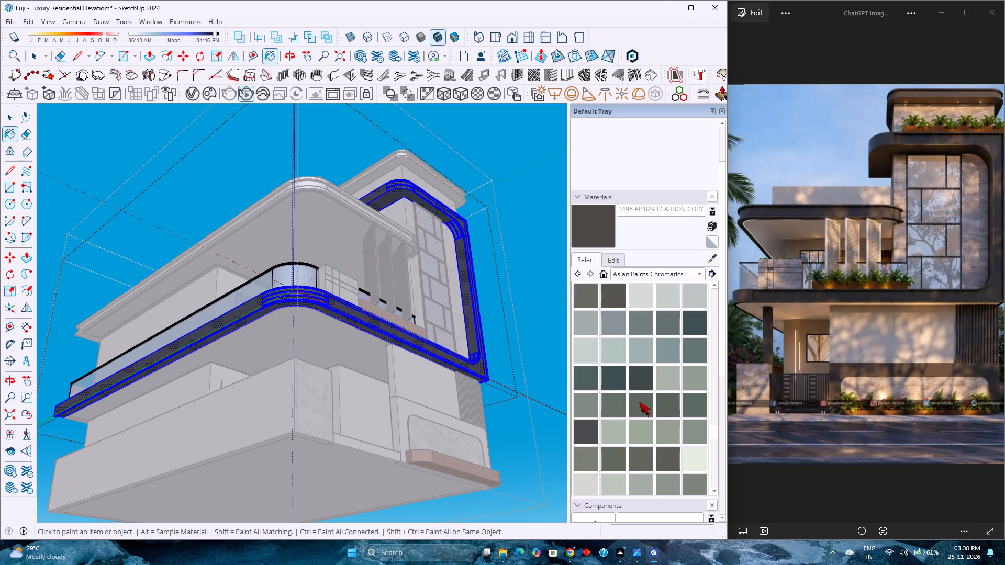
pyautogui.scroll(-1, 632, 419)
pyautogui.scroll(11, 632, 419)
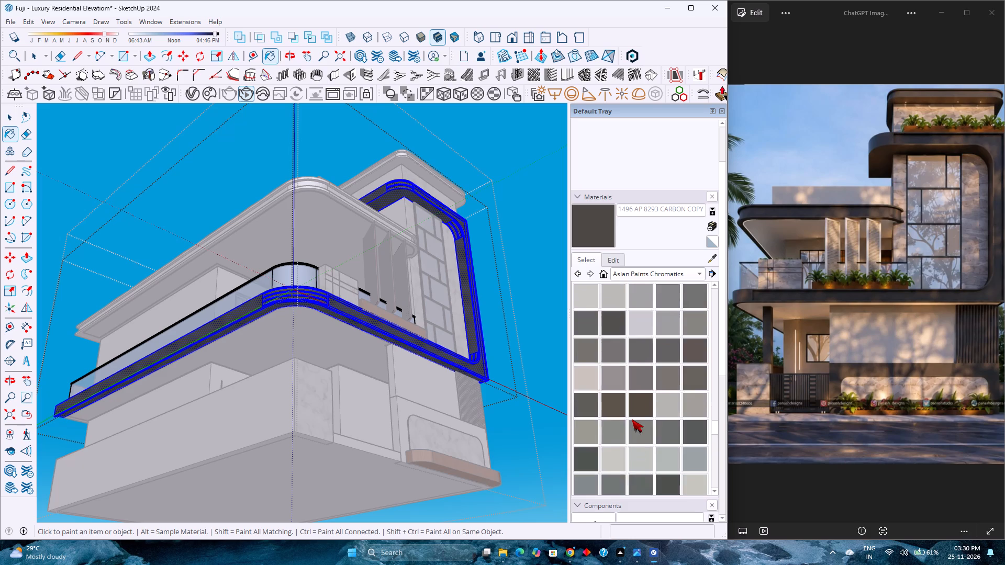
pyautogui.scroll(7, 632, 419)
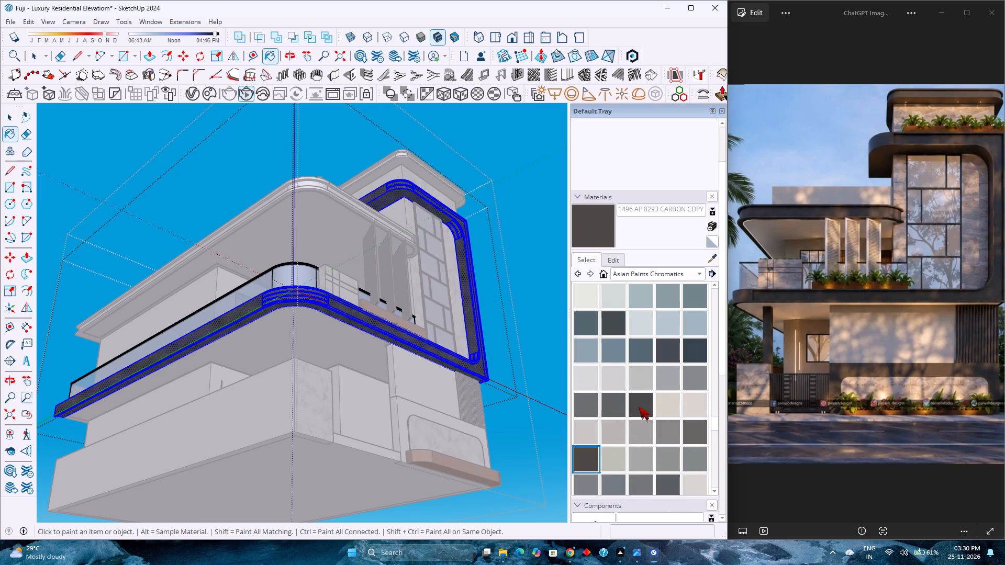
# Compare MINESHAFT with CARBON COPY again and paint the selected balcony band and tower frame with 1496 AP 8293 CARBON COPY.
pyautogui.click(641, 405)
pyautogui.click(580, 455)
pyautogui.click(635, 403)
pyautogui.click(592, 456)
pyautogui.click(448, 355)
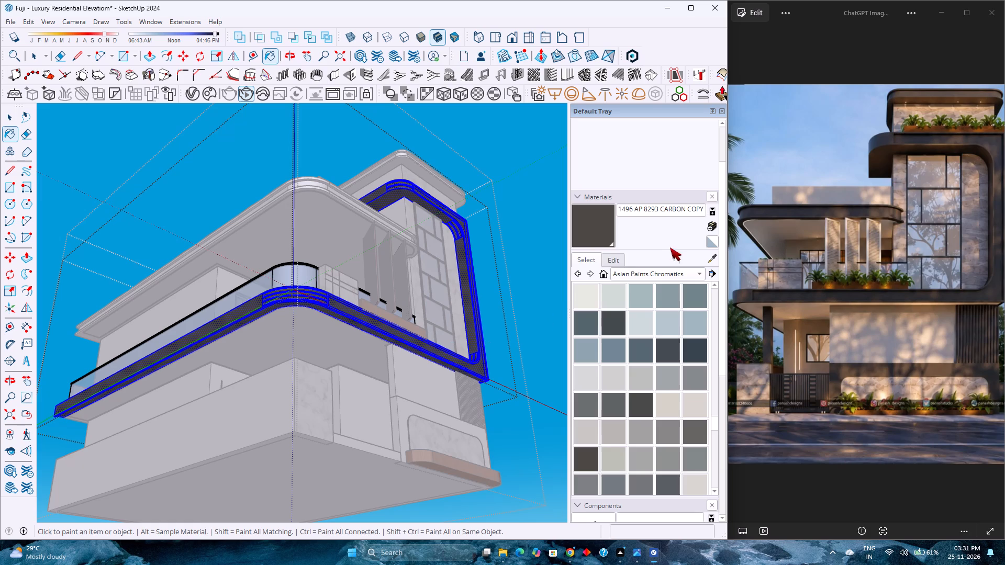
# Set the CARBON COPY colour to saturation 0 and lightness 23 in HLS, reapply it to the balcony band, and leave the nested group.
pyautogui.click(614, 262)
pyautogui.moveTo(593, 336); pyautogui.dragTo(588, 337)
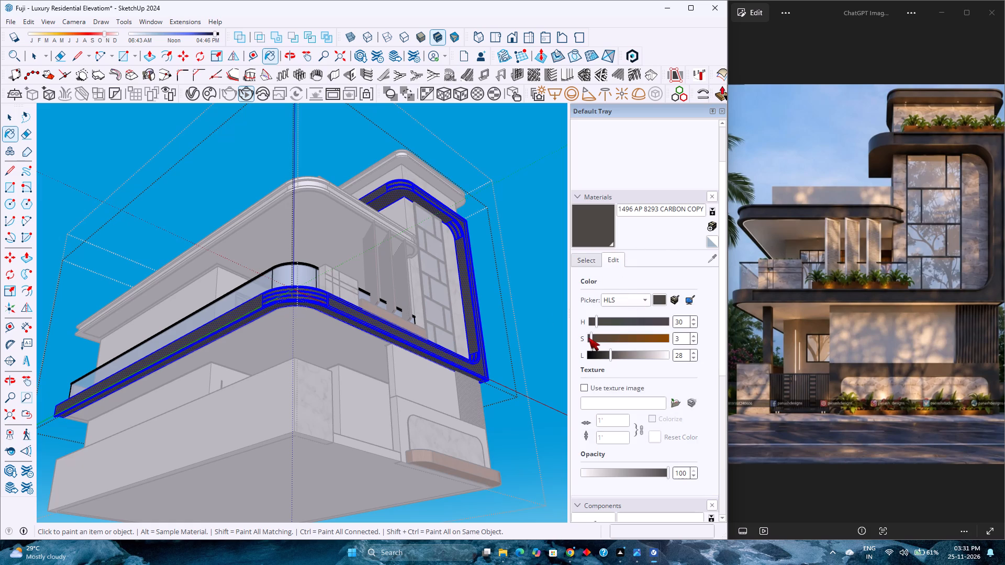
pyautogui.moveTo(588, 337); pyautogui.dragTo(585, 339)
pyautogui.click(606, 356)
pyautogui.click(475, 370)
pyautogui.press('space')
pyautogui.scroll(-4, 472, 360)
pyautogui.click(510, 432)
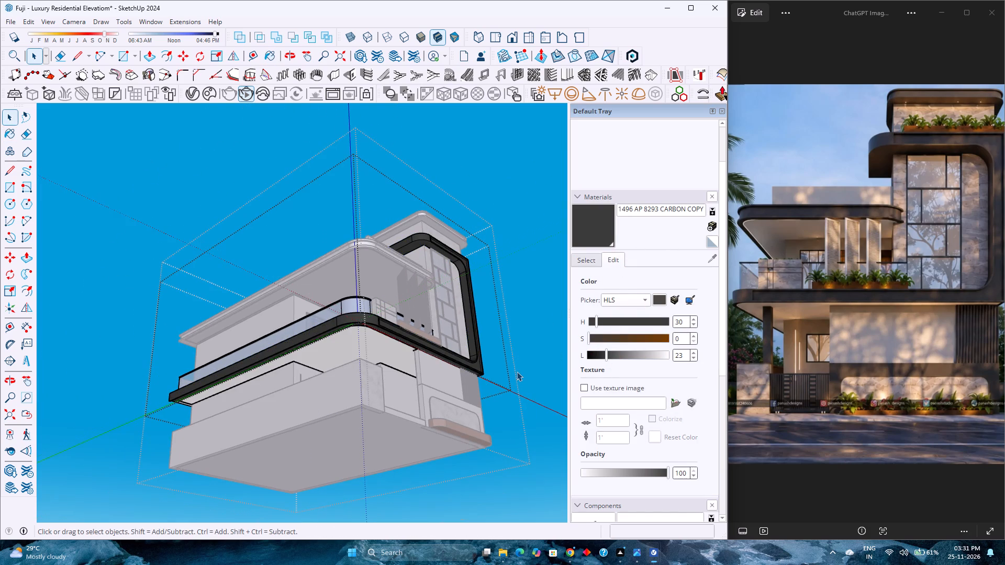
pyautogui.scroll(1, 517, 371)
pyautogui.moveTo(526, 361); pyautogui.dragTo(407, 441, button='middle')
pyautogui.middleClick(407, 441)
pyautogui.scroll(-4, 405, 438)
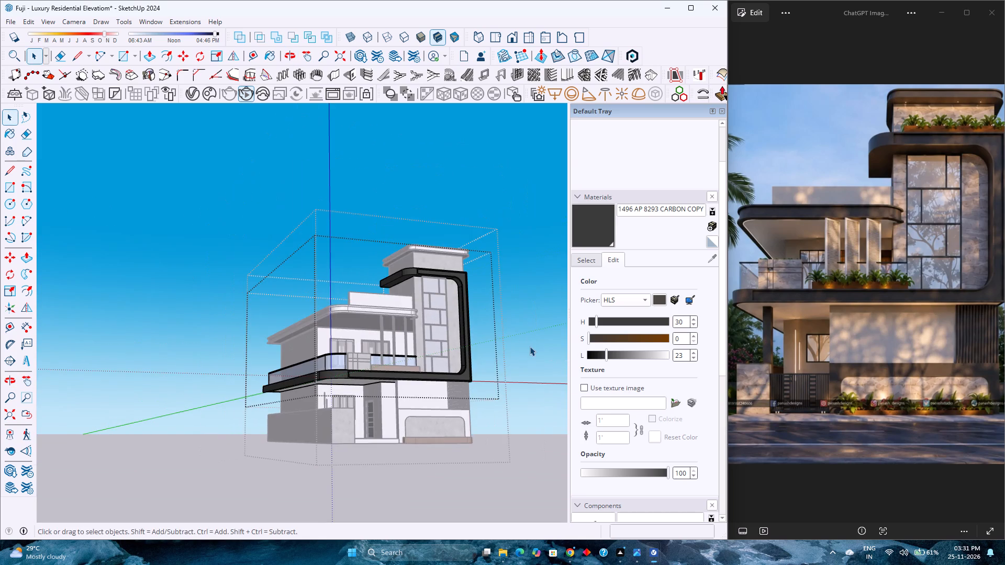
pyautogui.click(530, 346)
# Paint the roof slab on top of the tower with the adjusted 1496 AP 8293 CARBON COPY and leave the group.
pyautogui.scroll(1, 519, 352)
pyautogui.moveTo(518, 352); pyautogui.dragTo(409, 471, button='middle')
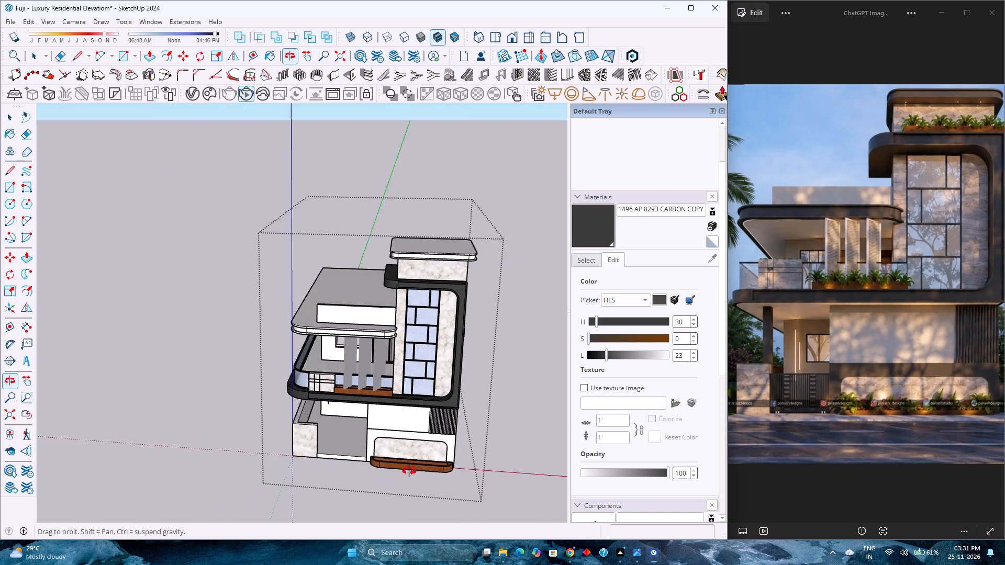
pyautogui.moveTo(409, 471); pyautogui.dragTo(519, 456, button='middle')
pyautogui.middleClick(519, 456)
pyautogui.scroll(-3, 461, 355)
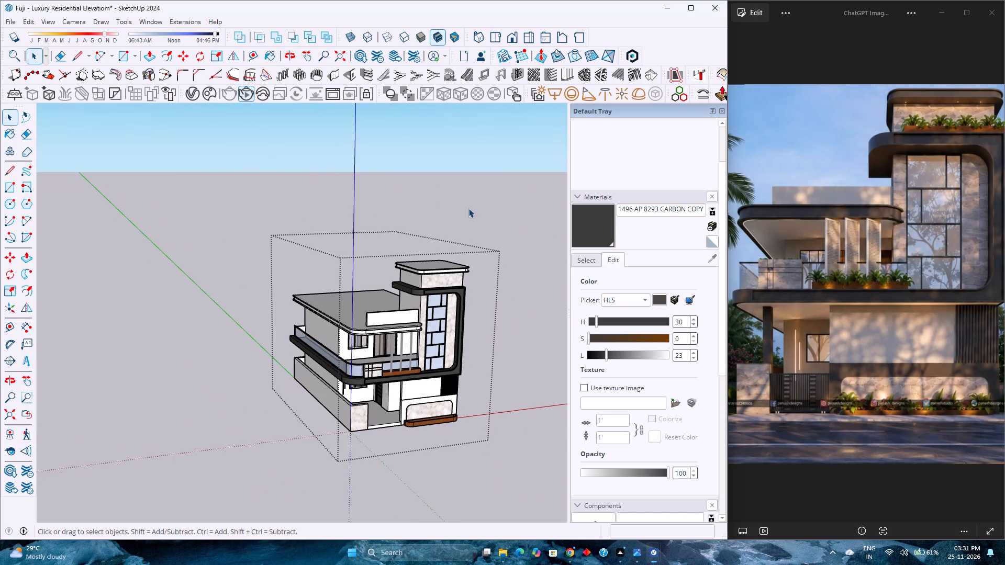
pyautogui.scroll(12, 430, 230)
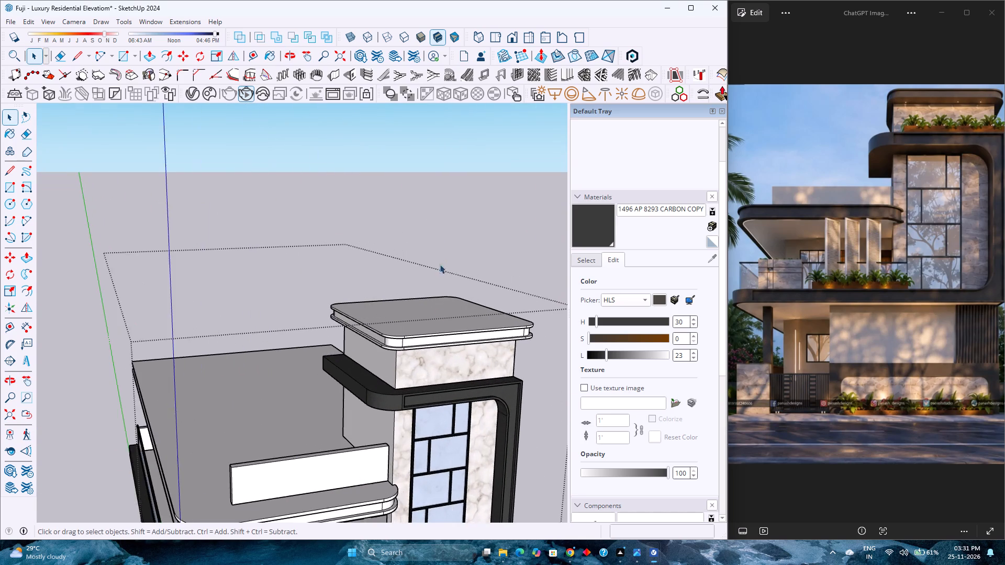
pyautogui.scroll(2, 440, 264)
pyautogui.click(434, 327)
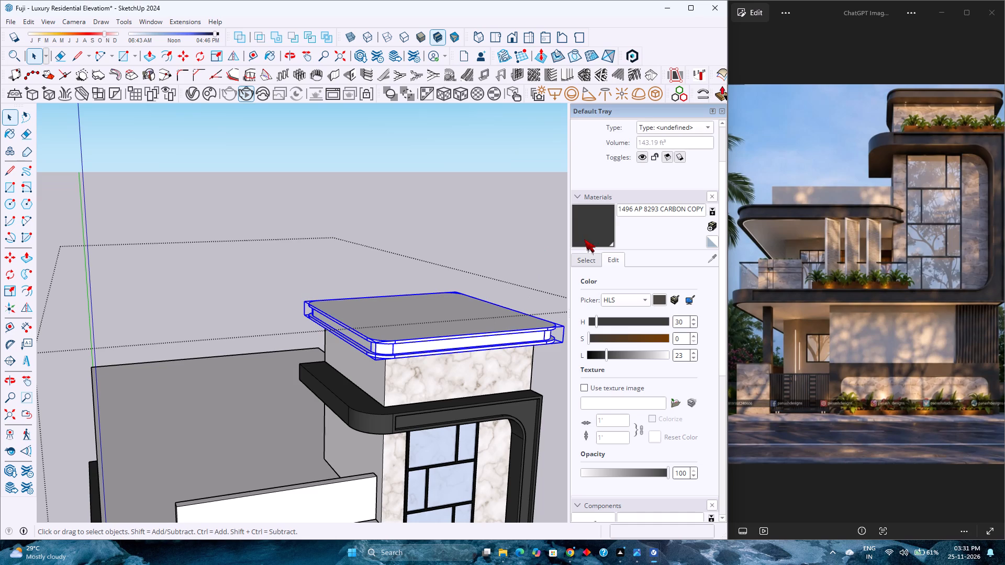
pyautogui.click(584, 239)
pyautogui.click(484, 337)
pyautogui.scroll(-3, 417, 299)
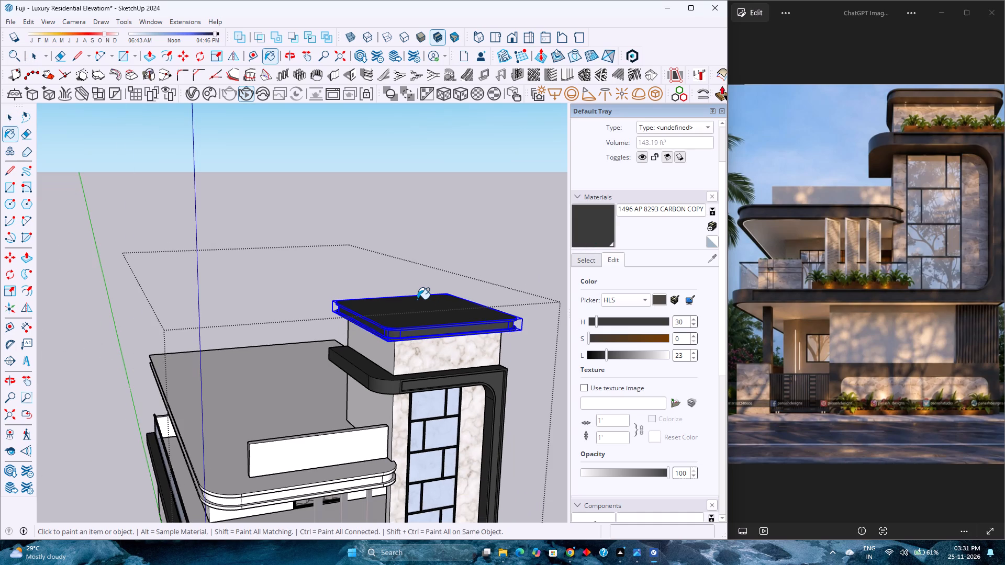
pyautogui.scroll(-4, 417, 299)
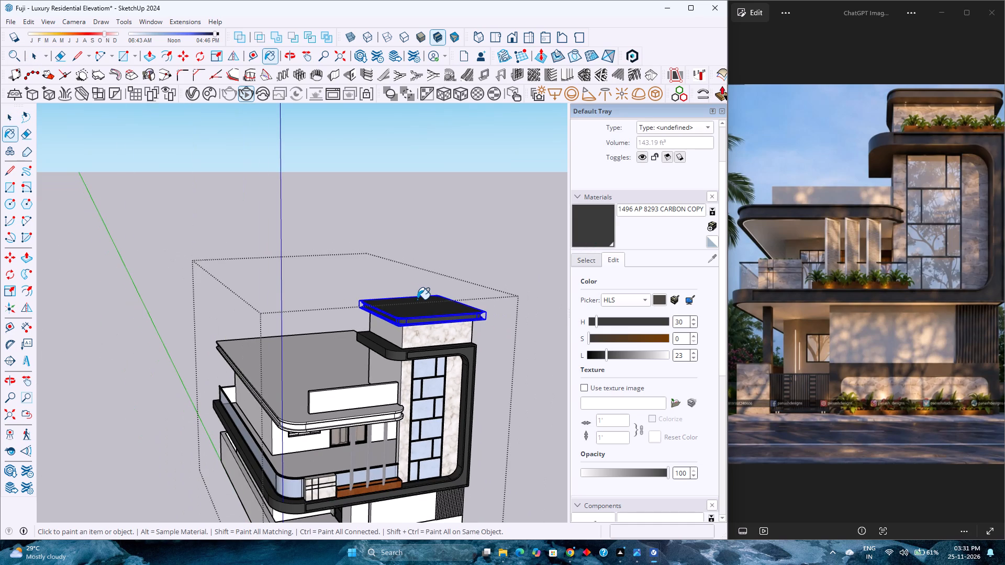
pyautogui.press('space')
pyautogui.click(479, 248)
# Examine the dark-painted tower roof, frame and balcony band from below and the ground-floor front wall with its louvred panel.
pyautogui.middleClick(453, 372)
pyautogui.moveTo(451, 372); pyautogui.dragTo(435, 267, button='middle')
pyautogui.middleClick(435, 267)
pyautogui.middleClick(443, 248)
pyautogui.middleClick(473, 225)
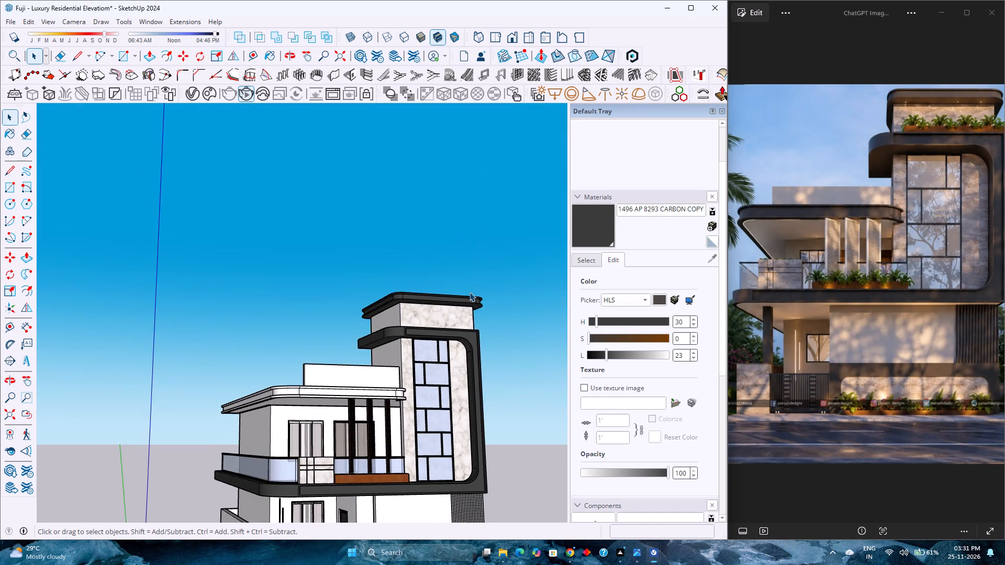
pyautogui.scroll(7, 469, 292)
pyautogui.middleClick(468, 320)
pyautogui.moveTo(468, 320); pyautogui.dragTo(472, 262, button='middle')
pyautogui.middleClick(473, 261)
pyautogui.scroll(-7, 476, 261)
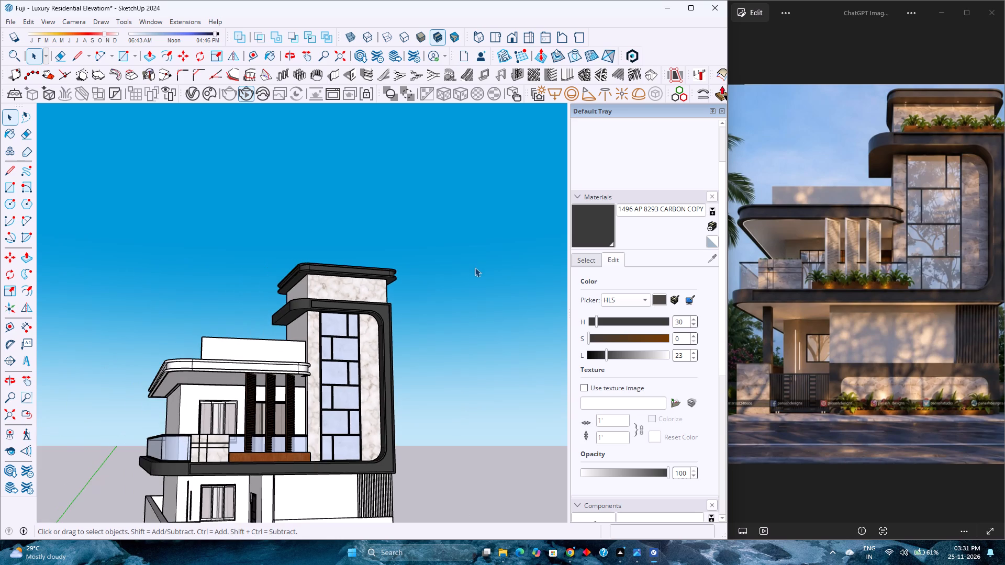
pyautogui.scroll(-3, 395, 282)
pyautogui.scroll(-9, 367, 322)
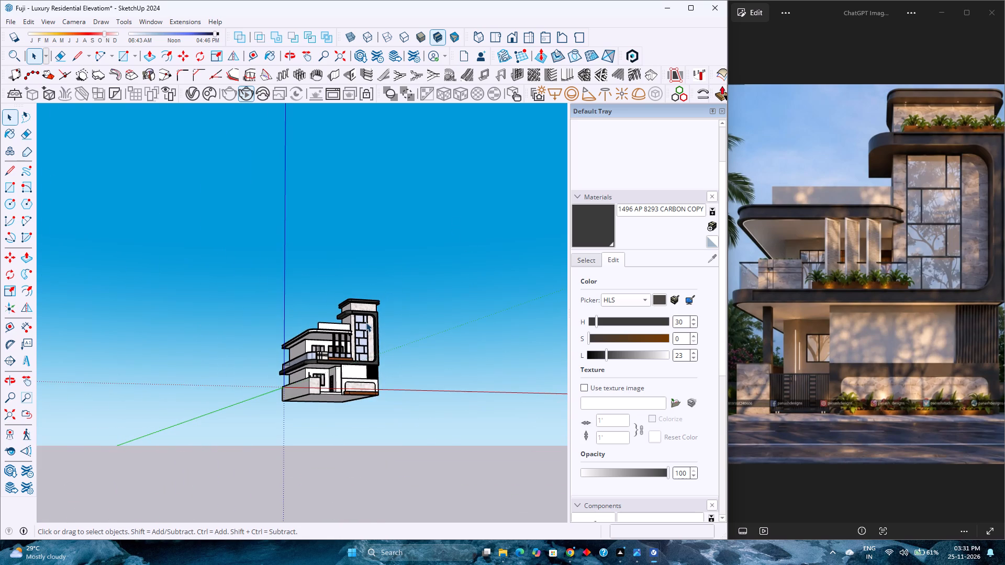
pyautogui.scroll(4, 328, 446)
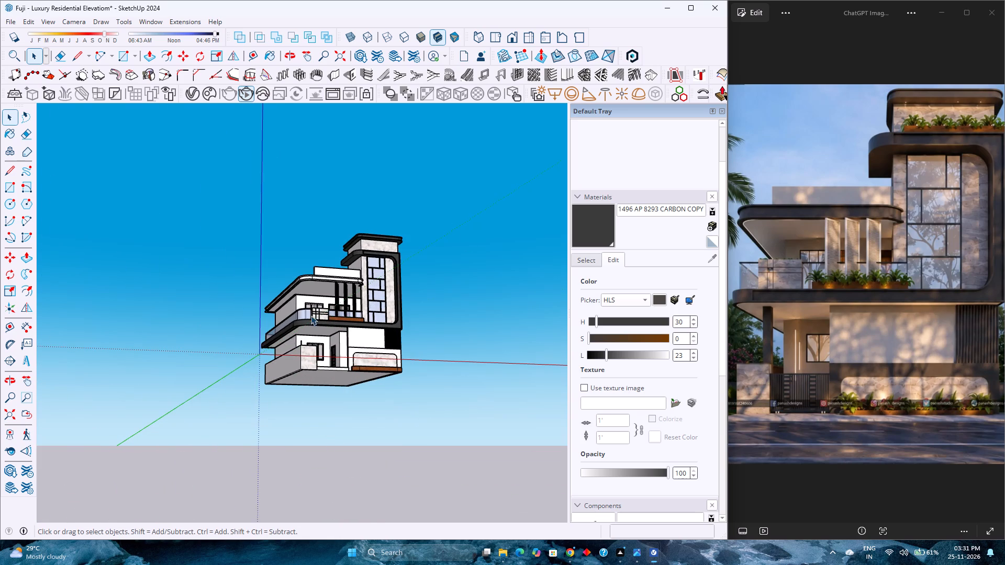
pyautogui.scroll(12, 376, 356)
pyautogui.moveTo(386, 352); pyautogui.dragTo(374, 375, button='middle')
pyautogui.middleClick(374, 375)
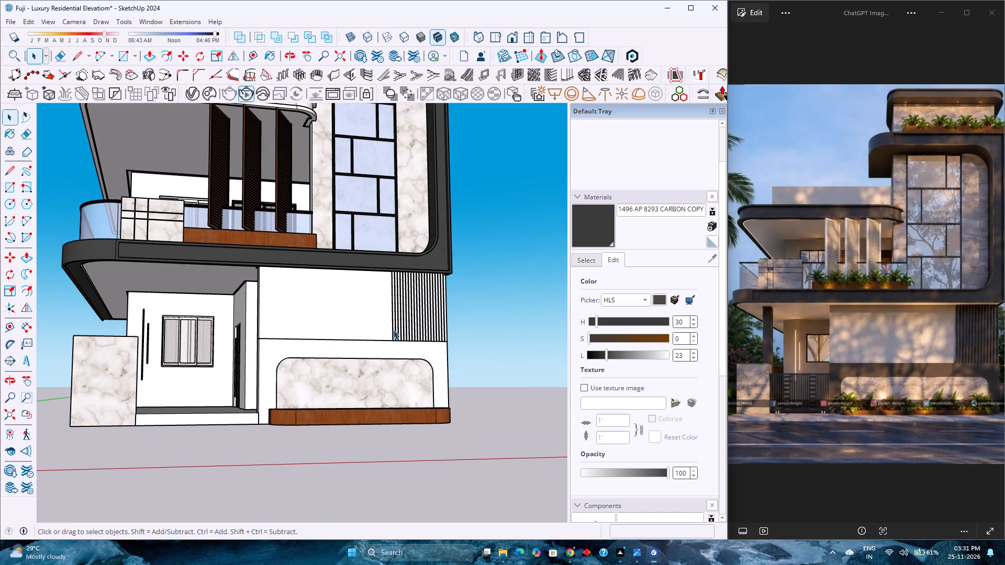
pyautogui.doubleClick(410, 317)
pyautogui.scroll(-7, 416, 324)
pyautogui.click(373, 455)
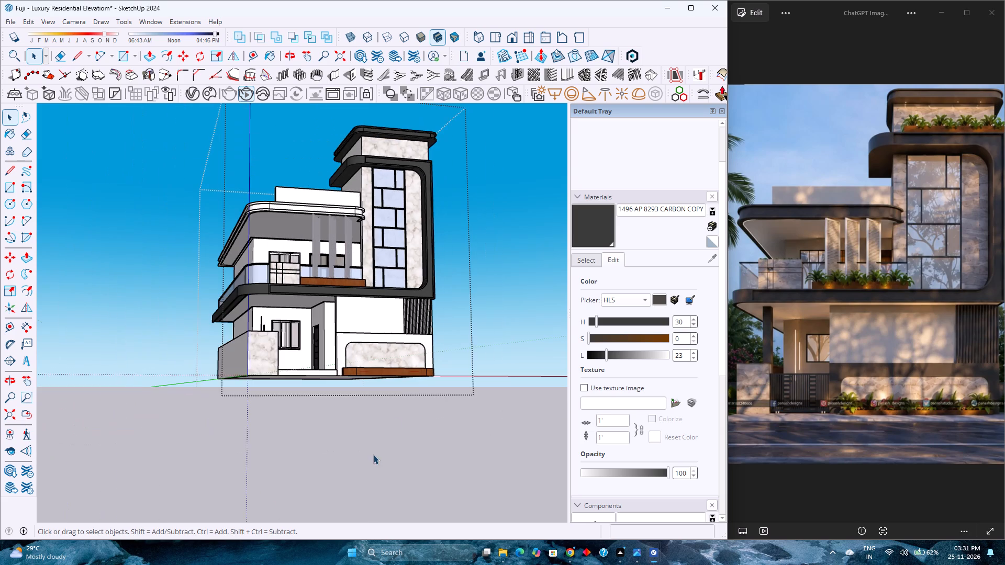
# Render the whole house from the standard front view in V-Ray and examine the elevation's materials and lighting up close and in full.
pyautogui.scroll(-2, 362, 390)
pyautogui.moveTo(361, 390); pyautogui.dragTo(328, 427, button='middle')
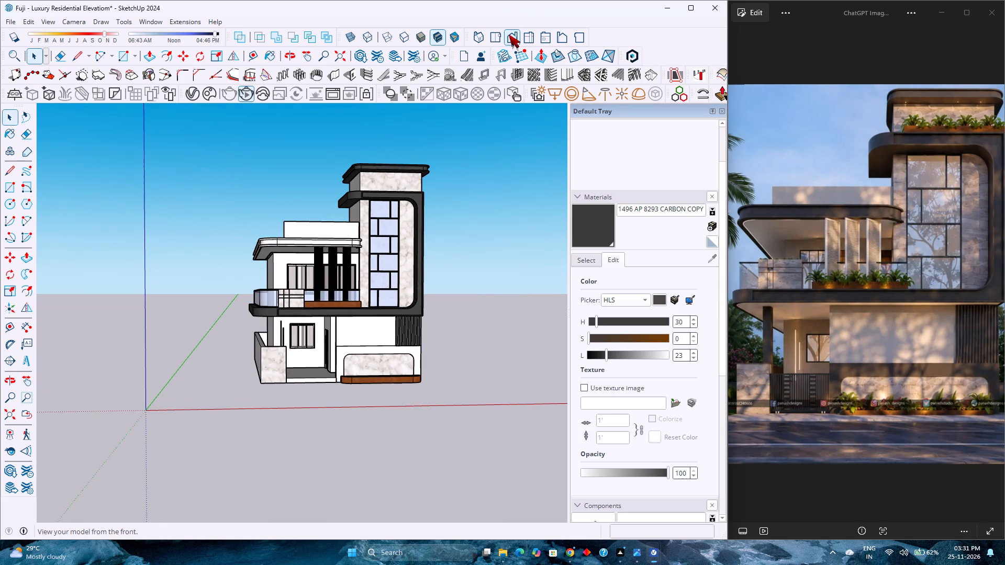
pyautogui.click(509, 35)
pyautogui.click(7, 422)
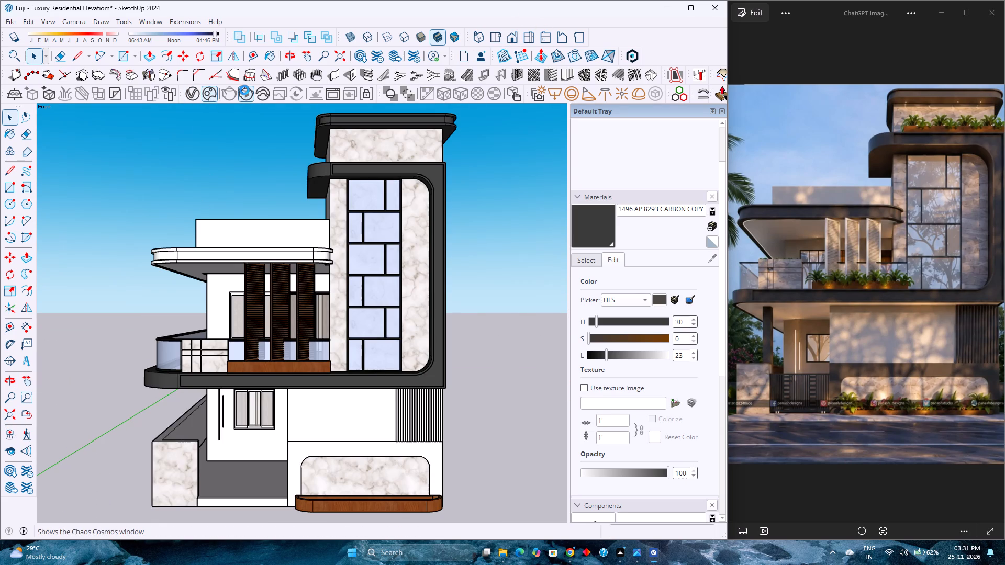
pyautogui.click(245, 93)
pyautogui.click(247, 94)
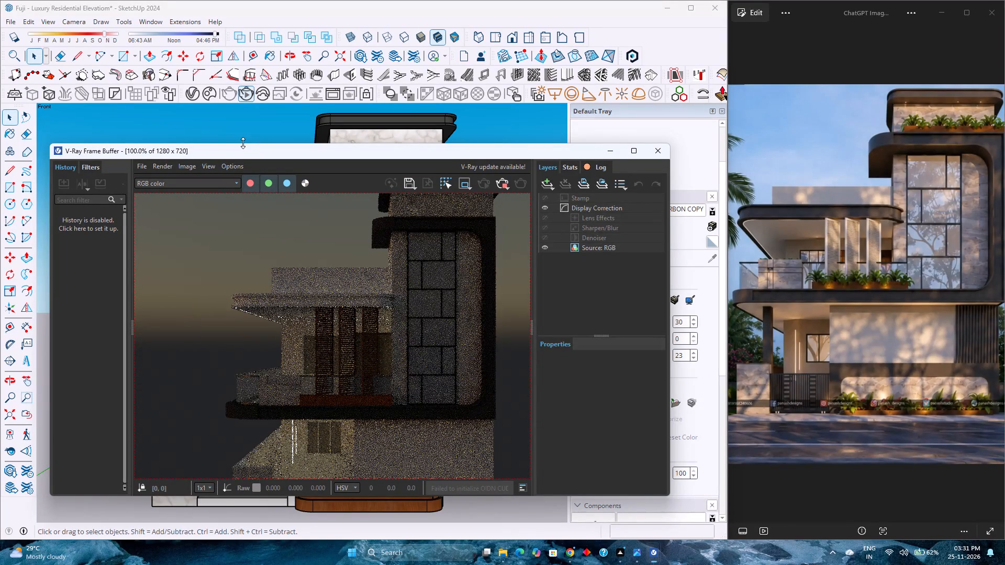
pyautogui.scroll(-1, 329, 317)
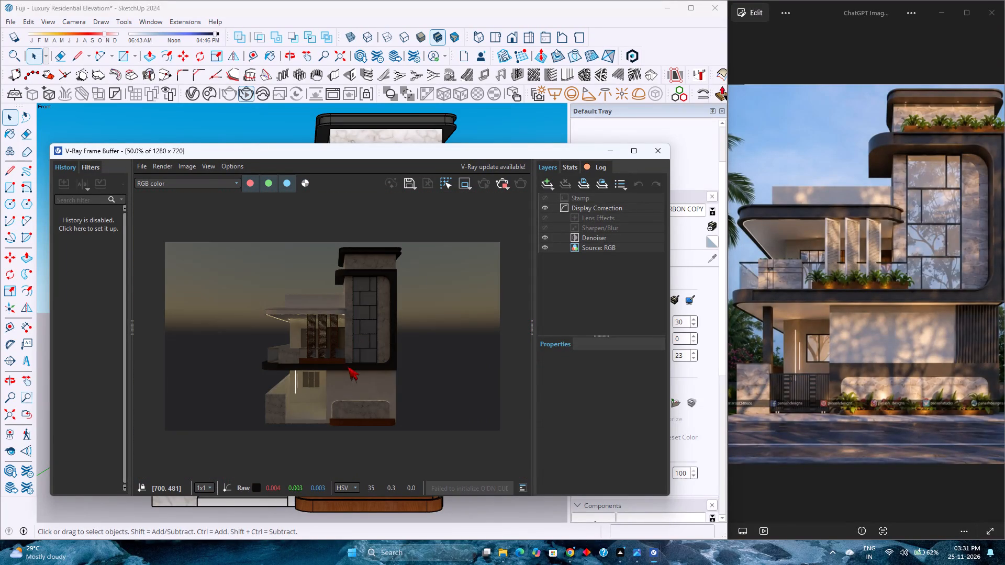
pyautogui.scroll(1, 348, 366)
pyautogui.scroll(-2, 348, 365)
pyautogui.scroll(2, 349, 364)
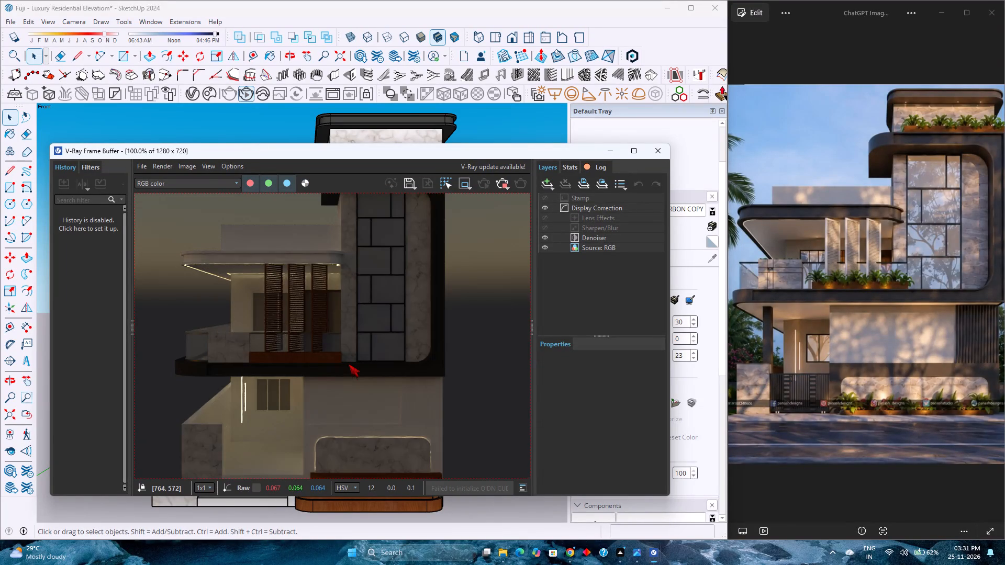
pyautogui.scroll(-1, 349, 364)
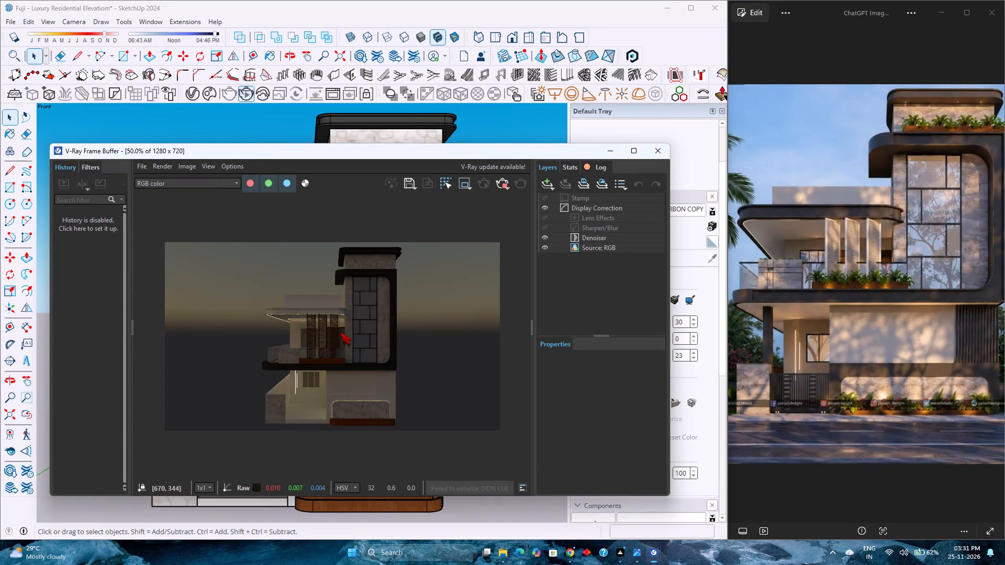
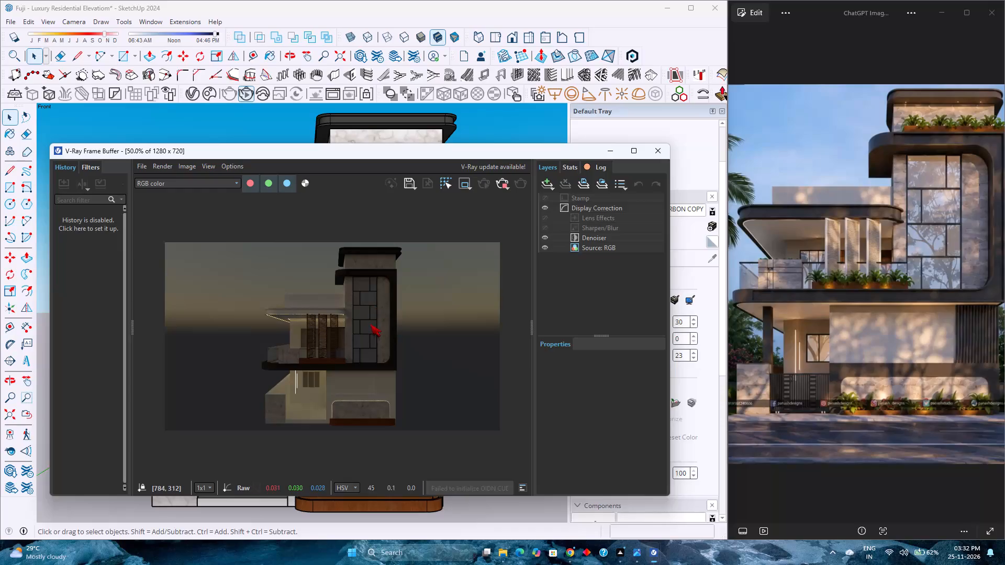
# Examine the balcony, louvre screens, tower glazing and dark bands up close in the V-Ray render and put the render away.
pyautogui.scroll(3, 370, 324)
pyautogui.scroll(-2, 370, 324)
pyautogui.scroll(1, 370, 324)
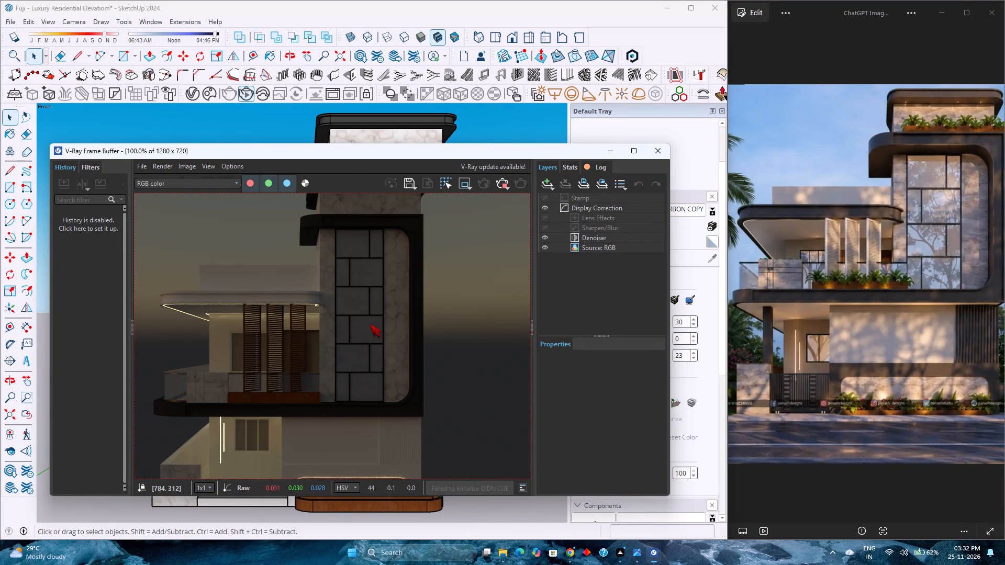
pyautogui.scroll(-1, 370, 319)
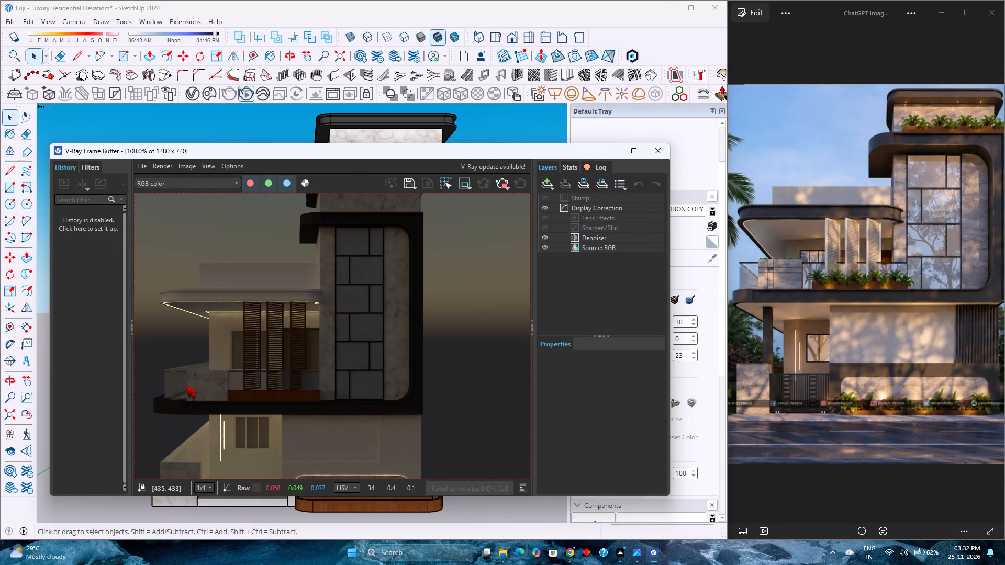
pyautogui.scroll(2, 229, 356)
pyautogui.scroll(-2, 229, 356)
pyautogui.scroll(1, 207, 392)
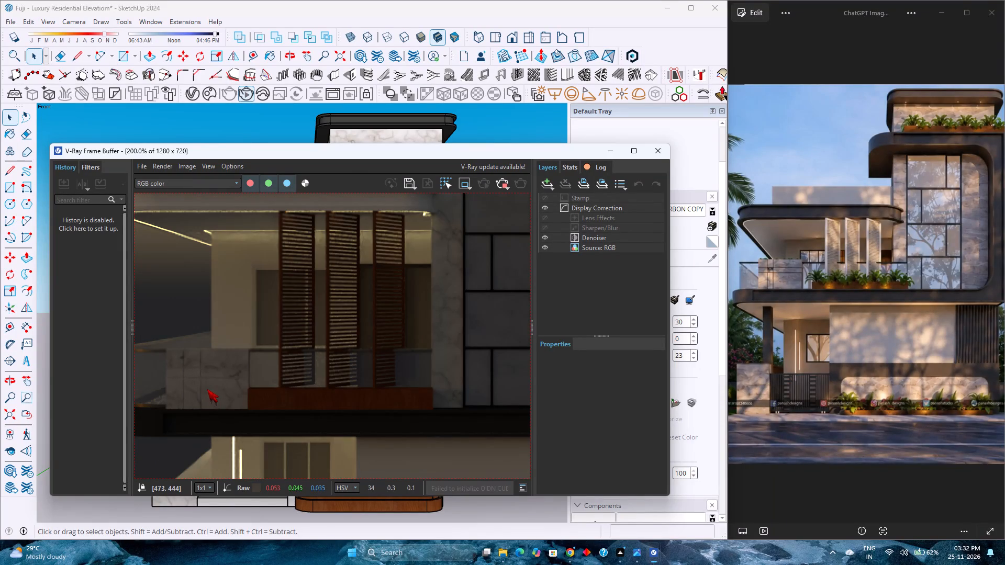
pyautogui.scroll(2, 209, 387)
pyautogui.scroll(-3, 209, 387)
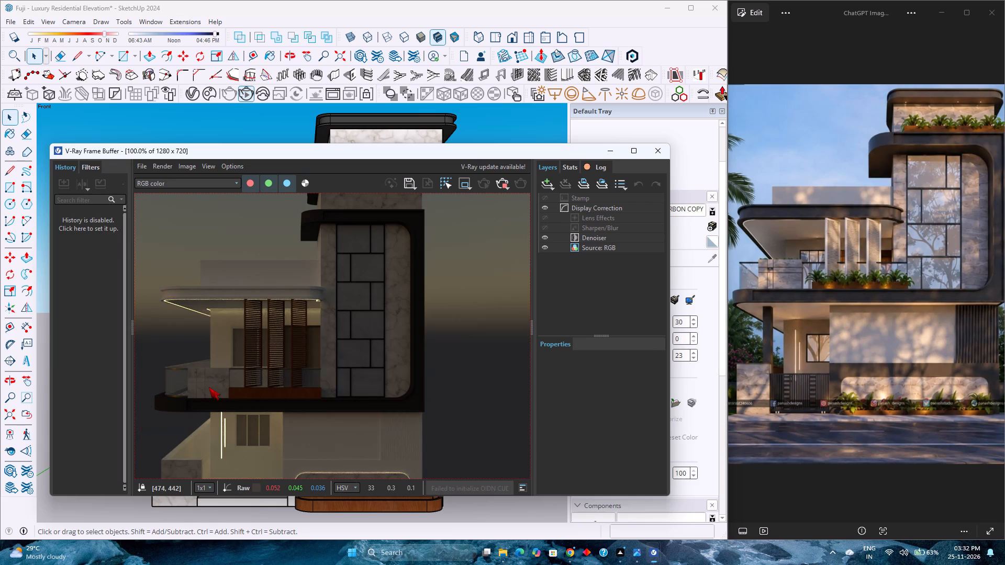
pyautogui.scroll(2, 166, 387)
pyautogui.scroll(-3, 166, 387)
pyautogui.scroll(2, 337, 343)
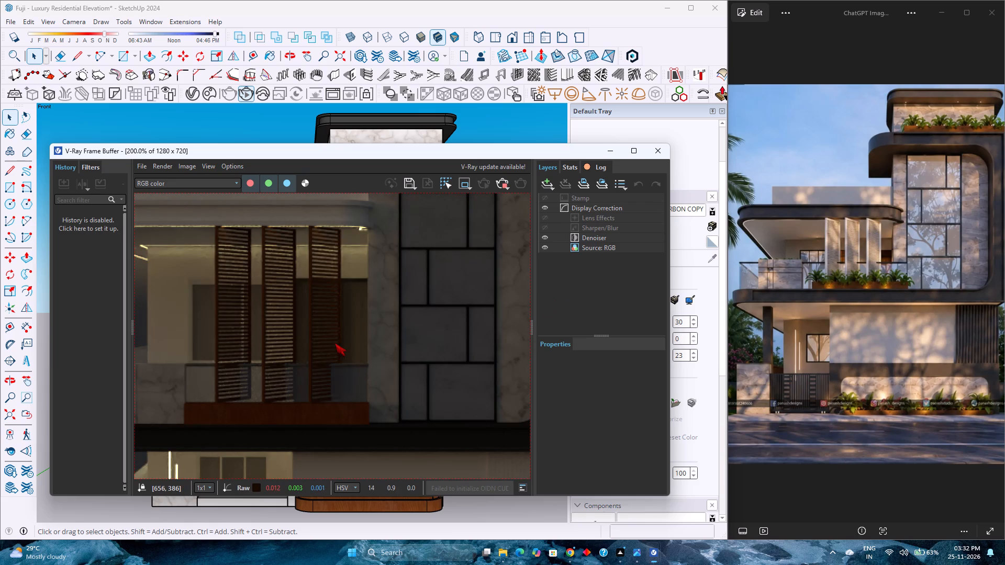
pyautogui.click(606, 151)
# Paint the curved roof slab over the first-floor balcony with 1496 AP 8293 CARBON COPY and leave the group.
pyautogui.click(297, 257)
pyautogui.click(297, 257)
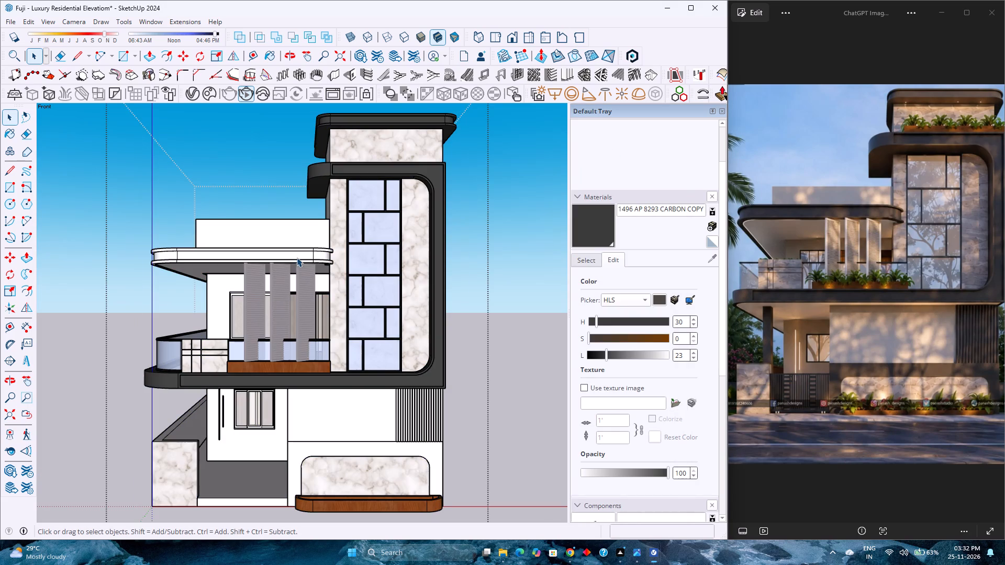
pyautogui.doubleClick(302, 253)
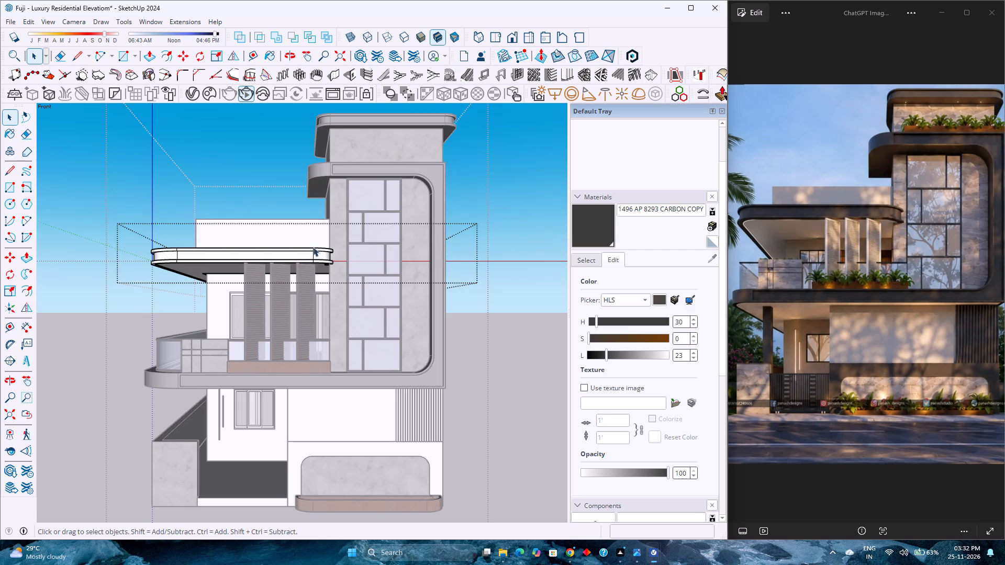
pyautogui.tripleClick(301, 255)
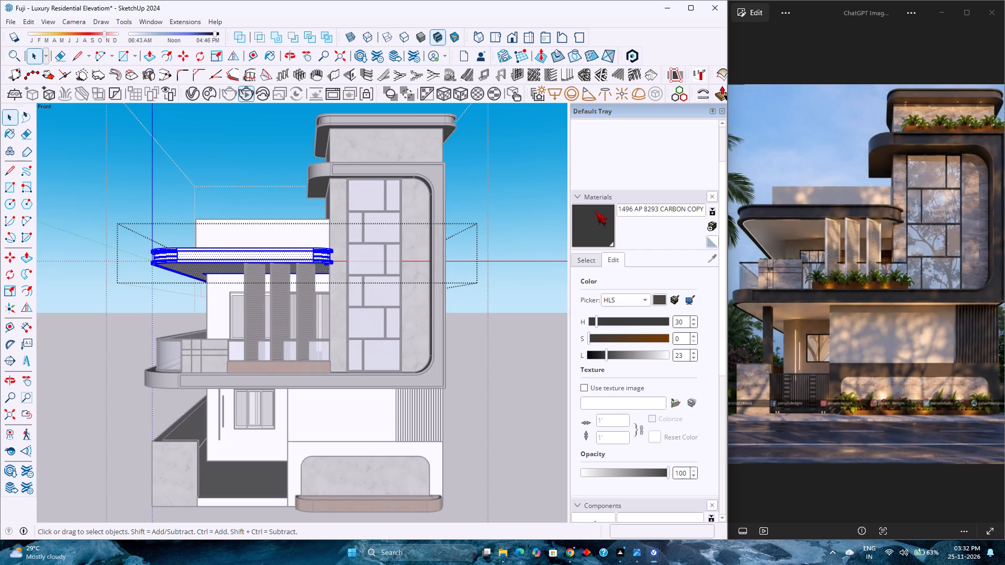
pyautogui.click(598, 217)
pyautogui.click(296, 256)
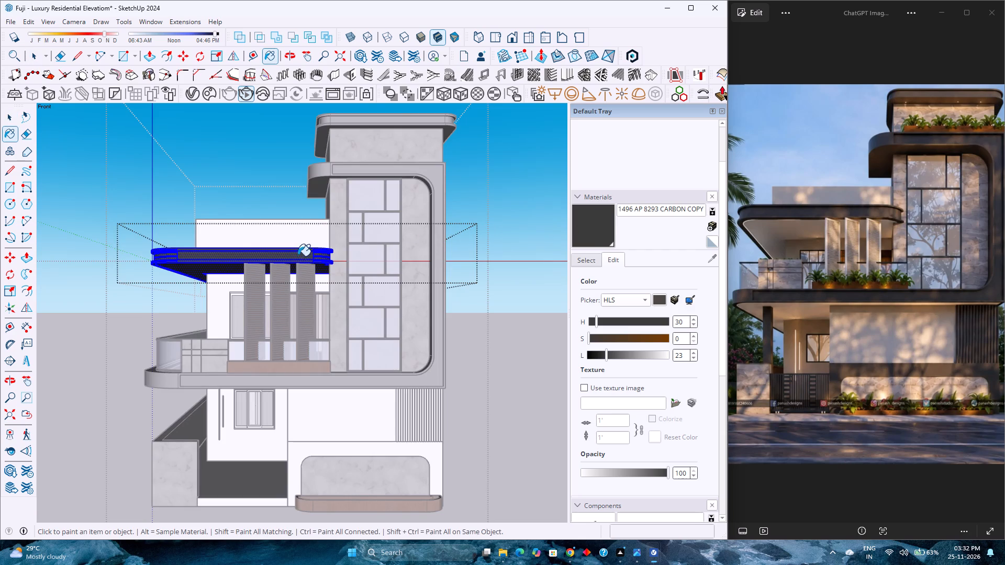
pyautogui.press('space')
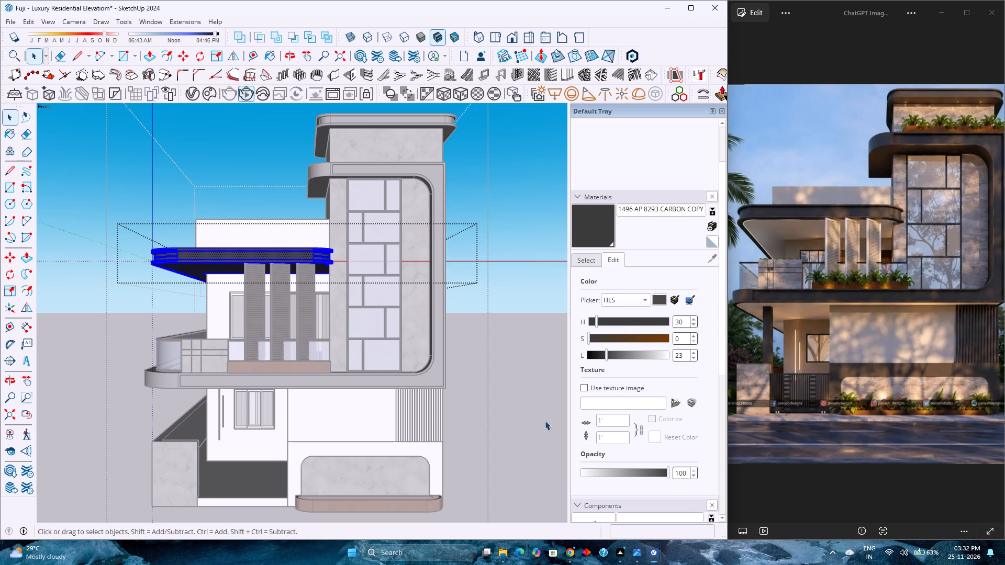
pyautogui.click(531, 378)
pyautogui.click(500, 350)
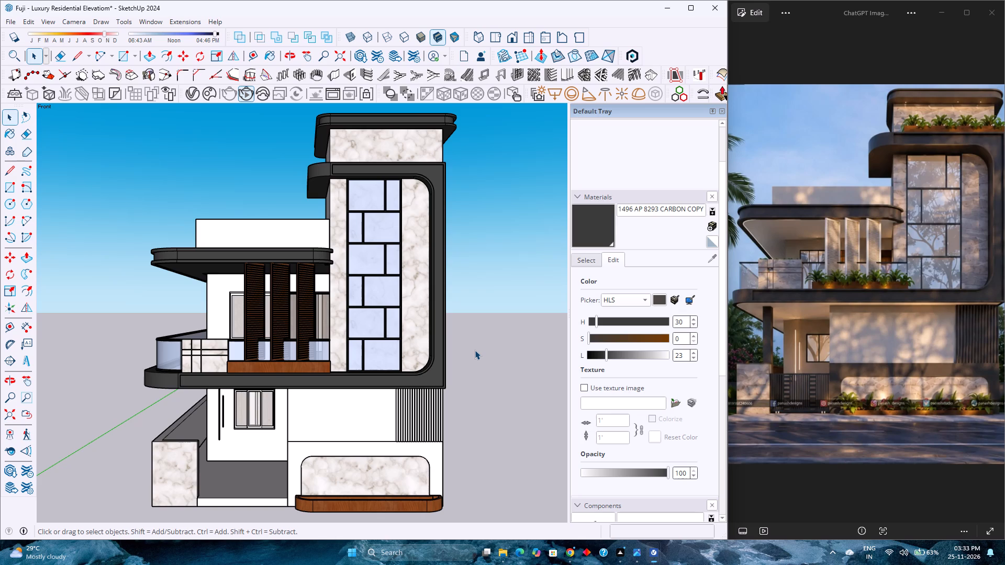
# Place a guide on the porch floor 2' from the side boundary wall, at the house wall's corner, and a parallel one 1' further in.
pyautogui.scroll(-5, 295, 312)
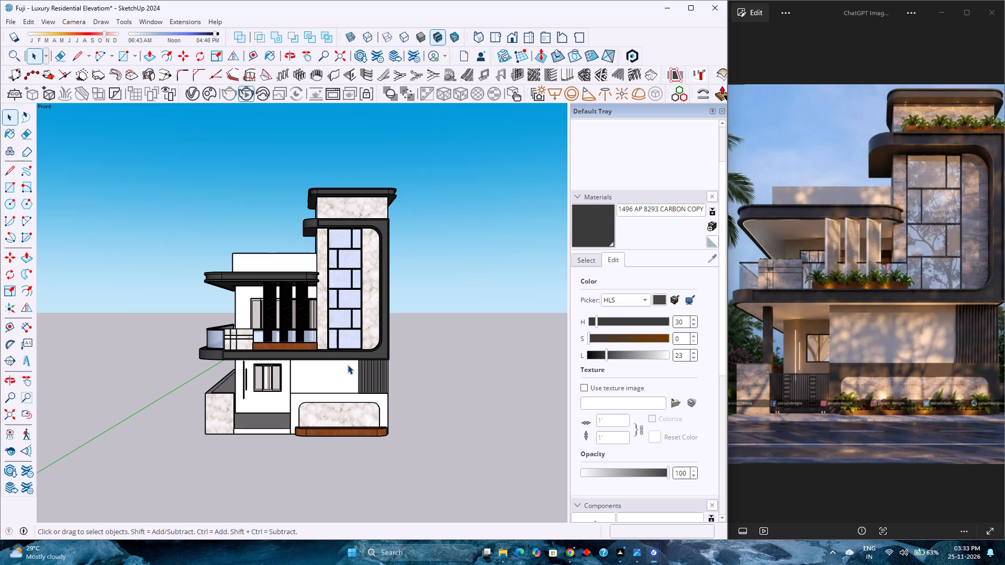
pyautogui.scroll(2, 259, 399)
pyautogui.keyDown('shift'); pyautogui.moveTo(252, 414); pyautogui.dragTo(318, 333, button='middle'); pyautogui.keyUp('shift')
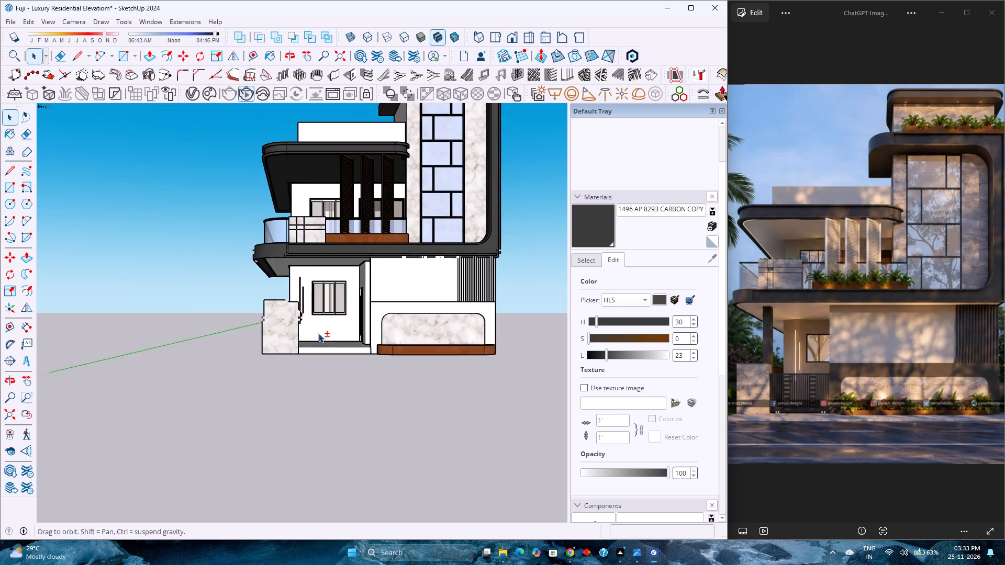
pyautogui.keyDown('shift'); pyautogui.moveTo(318, 333); pyautogui.dragTo(315, 336, button='middle'); pyautogui.keyUp('shift')
pyautogui.moveTo(316, 341); pyautogui.dragTo(287, 541, button='middle')
pyautogui.scroll(3, 290, 307)
pyautogui.moveTo(294, 320); pyautogui.dragTo(325, 189, button='middle')
pyautogui.middleClick(325, 189)
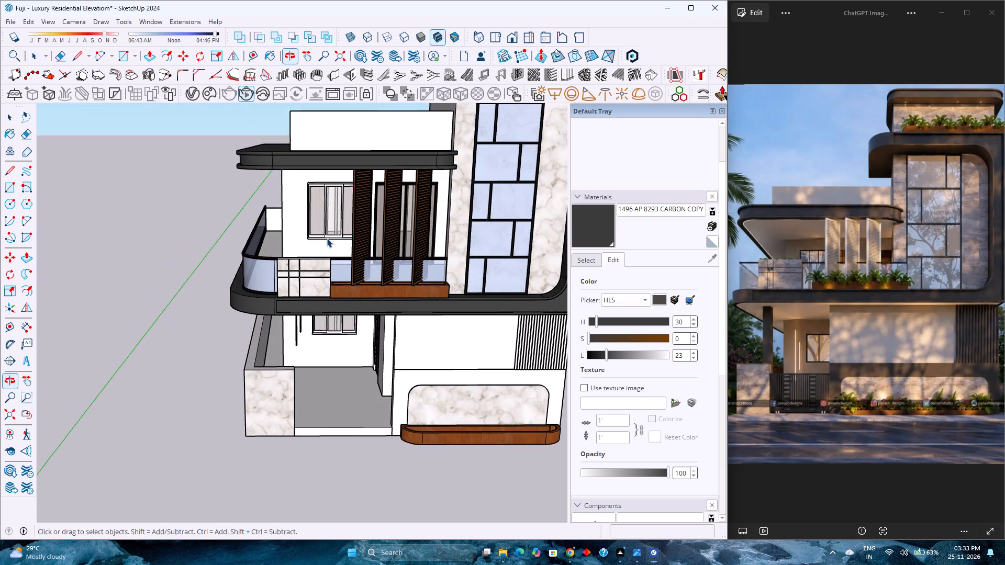
pyautogui.scroll(1, 286, 357)
pyautogui.click(253, 54)
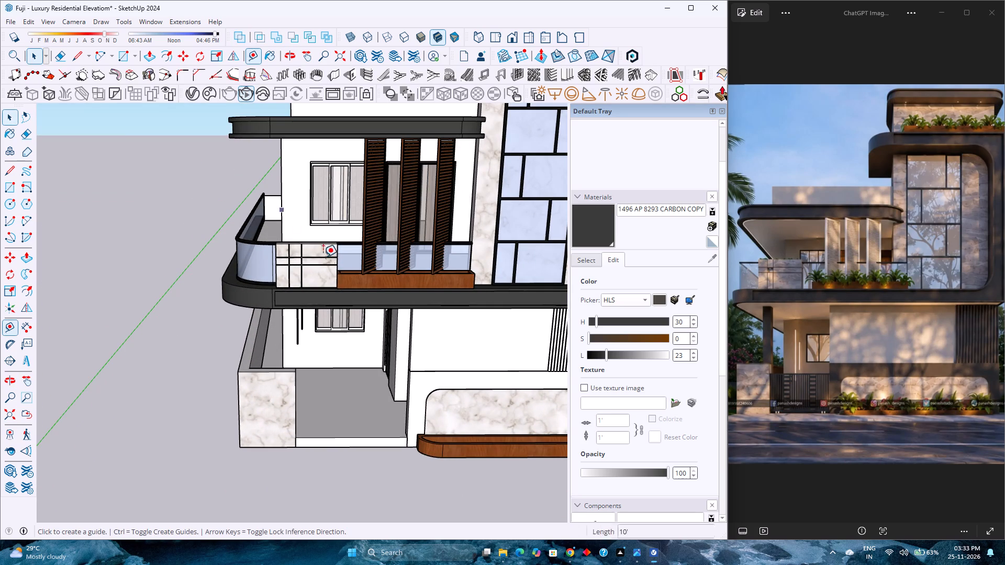
pyautogui.moveTo(298, 373); pyautogui.dragTo(288, 399, button='middle')
pyautogui.scroll(5, 308, 373)
pyautogui.moveTo(309, 367); pyautogui.dragTo(268, 365, button='middle')
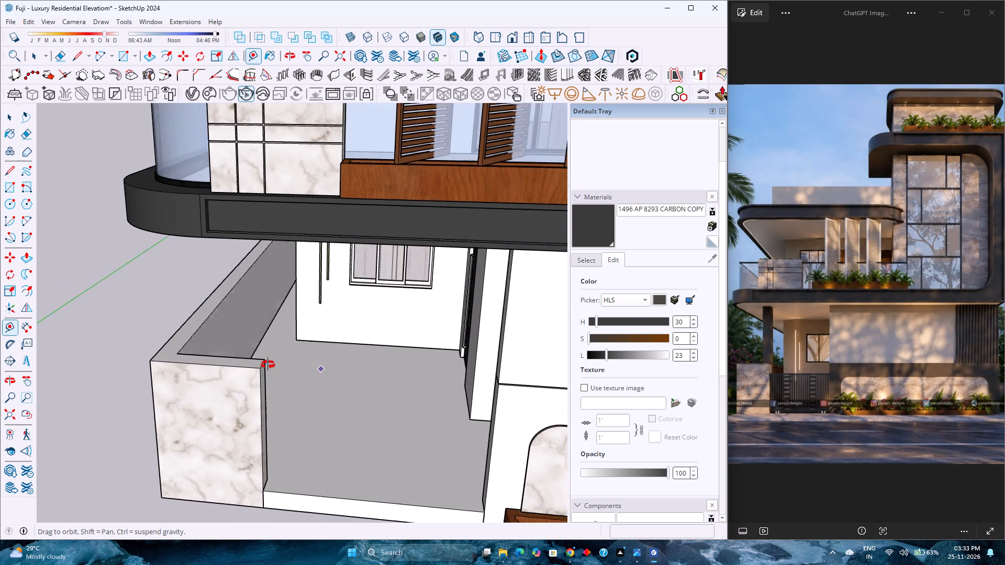
pyautogui.moveTo(268, 365); pyautogui.dragTo(253, 363, button='middle')
pyautogui.click(274, 341)
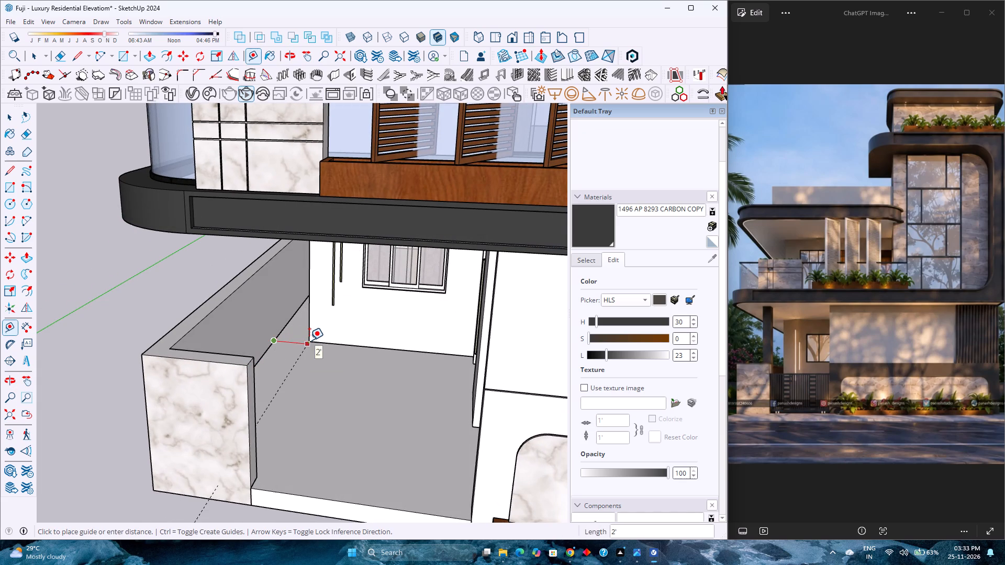
pyautogui.click(309, 340)
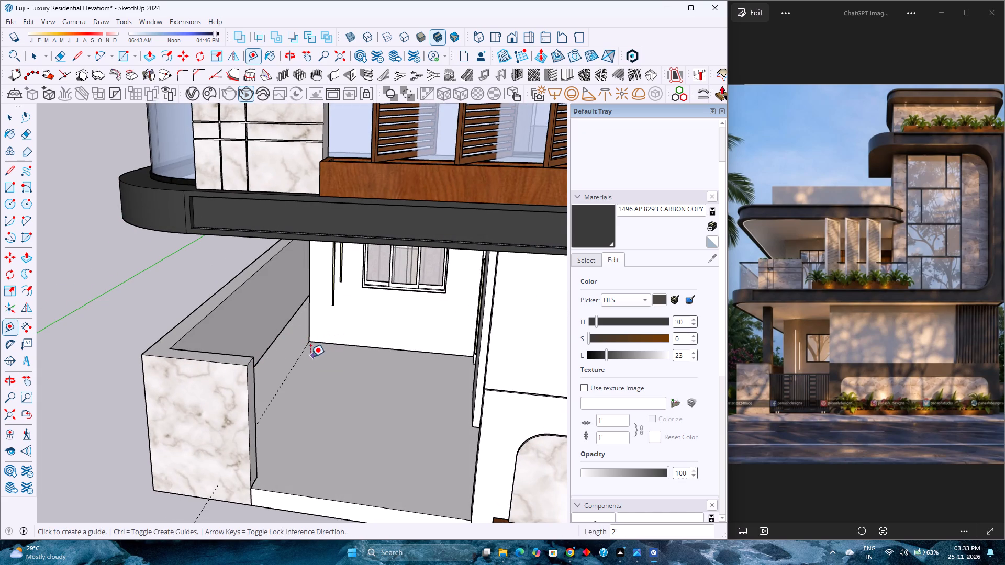
pyautogui.click(301, 356)
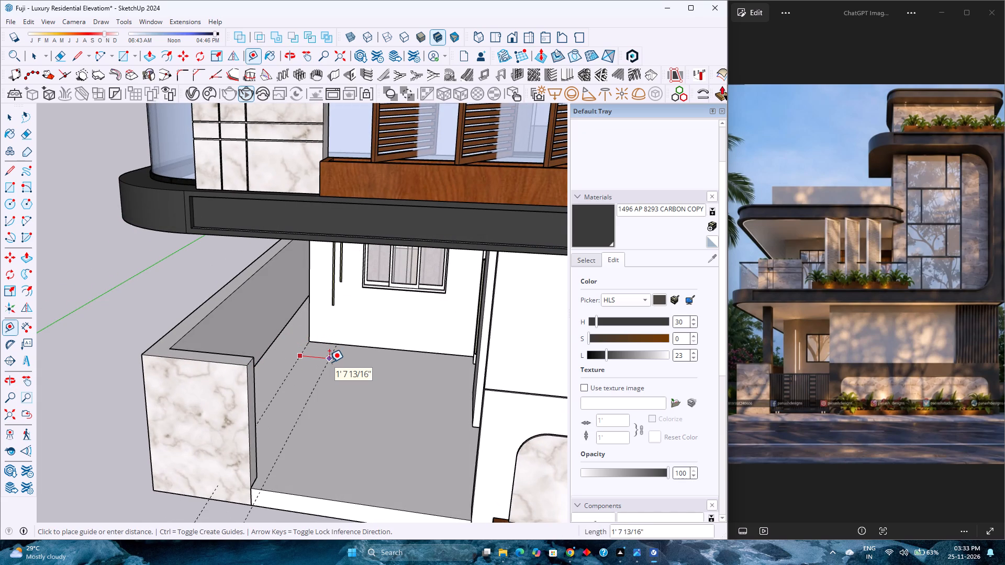
pyautogui.press('1')
pyautogui.press("'")
pyautogui.press('Return')
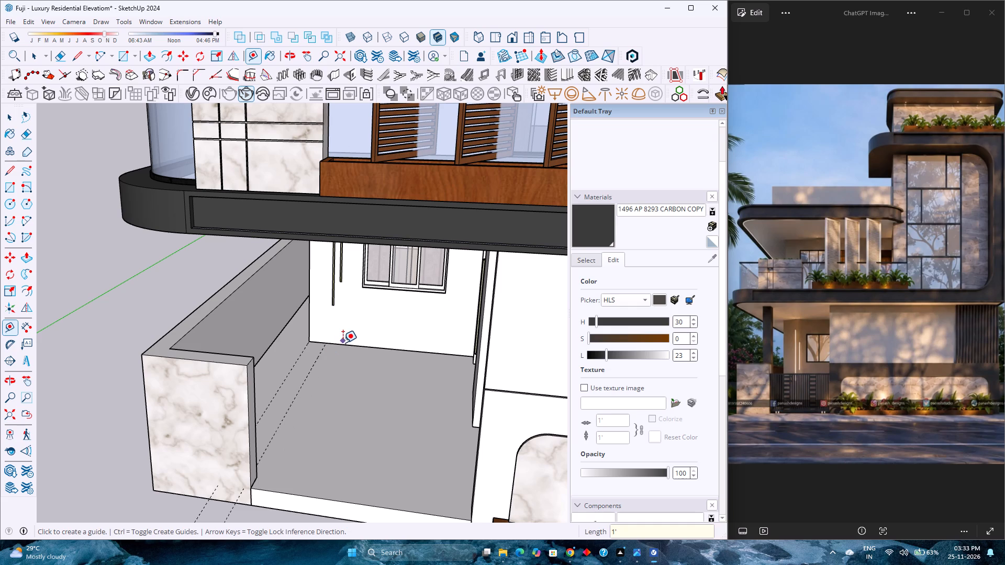
# Place a cross guide on the porch floor 8' from the rear wall, in line with the entrance wall's front corner.
pyautogui.click(344, 345)
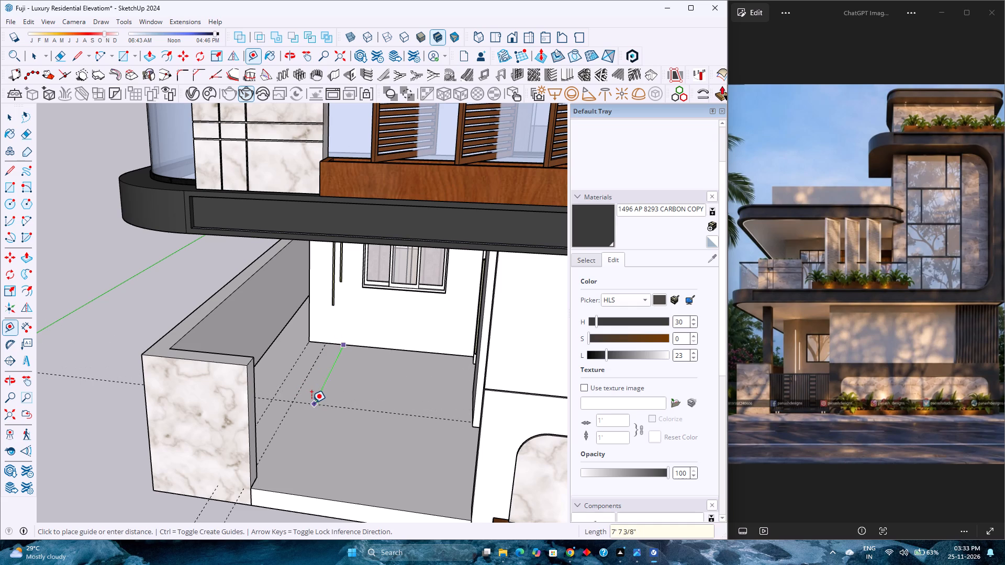
pyautogui.press('Left')
pyautogui.moveTo(372, 453); pyautogui.dragTo(507, 514, button='middle')
pyautogui.middleClick(507, 514)
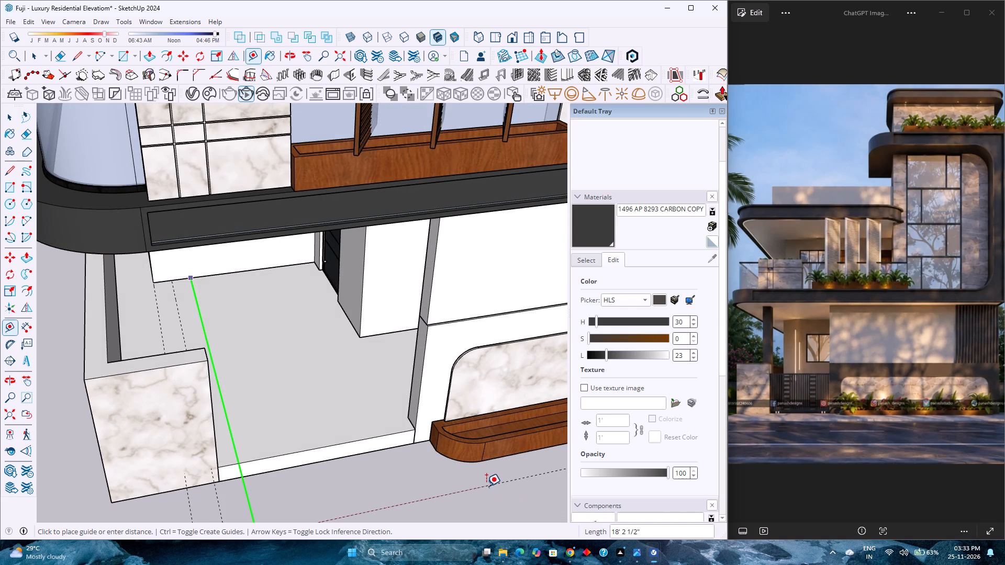
pyautogui.scroll(-1, 413, 477)
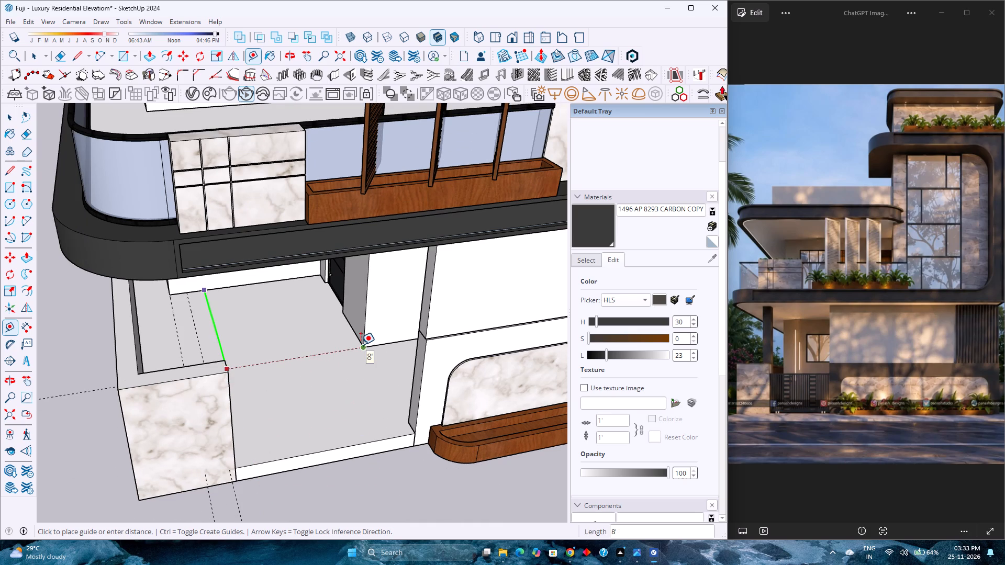
pyautogui.click(361, 345)
# Offset a parallel guide 9" from the cross guide on the porch floor.
pyautogui.moveTo(305, 369); pyautogui.dragTo(576, 285, button='middle')
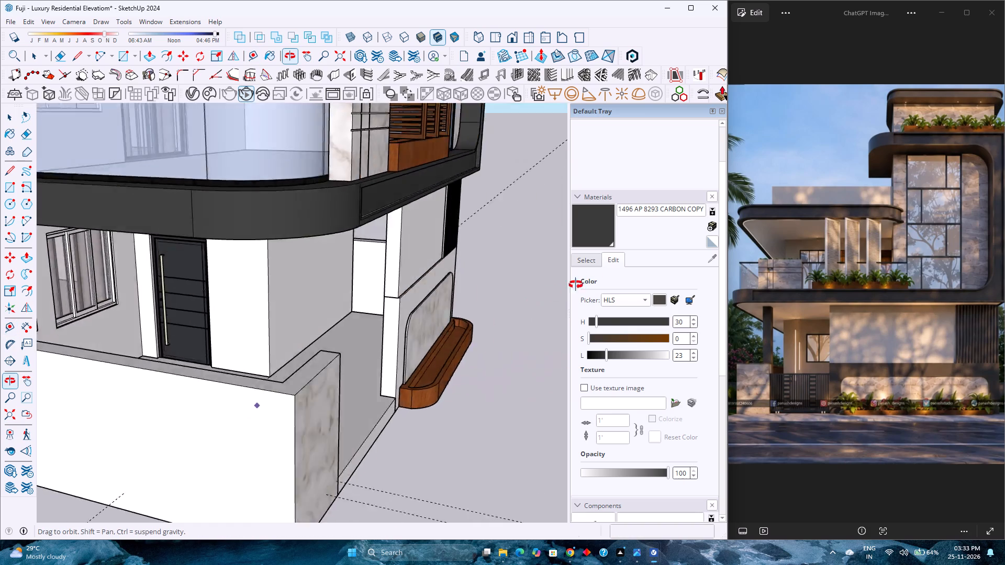
pyautogui.moveTo(576, 285); pyautogui.dragTo(124, 359, button='middle')
pyautogui.middleClick(124, 323)
pyautogui.middleClick(124, 320)
pyautogui.scroll(4, 276, 361)
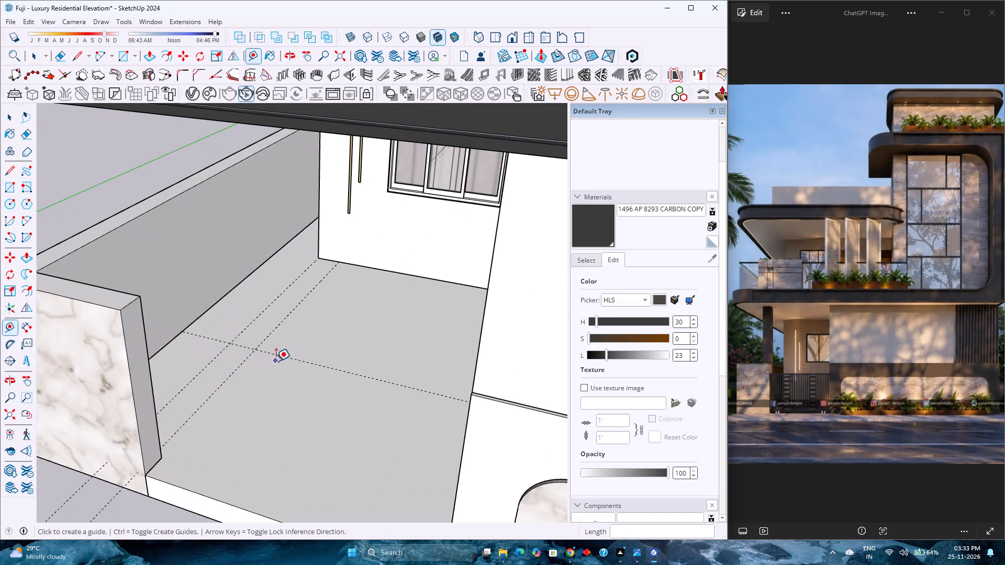
pyautogui.moveTo(276, 361); pyautogui.dragTo(287, 327, button='middle')
pyautogui.middleClick(287, 327)
pyautogui.click(294, 358)
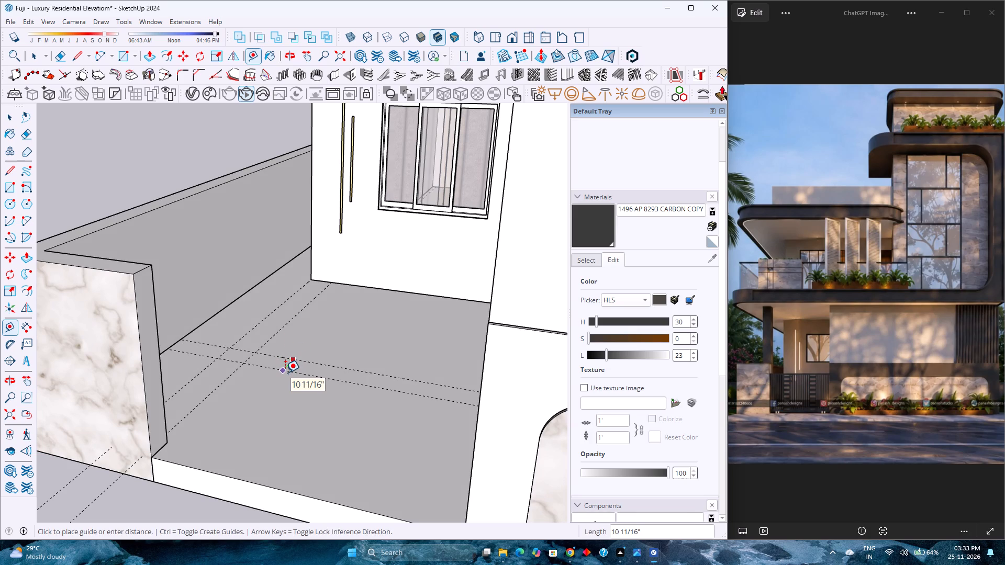
pyautogui.press('9')
pyautogui.press('Return')
# Try 12' as the newest cross guide's offset, undo it, and enter 12 instead.
pyautogui.scroll(1, 224, 363)
pyautogui.moveTo(224, 363); pyautogui.dragTo(230, 393, button='middle')
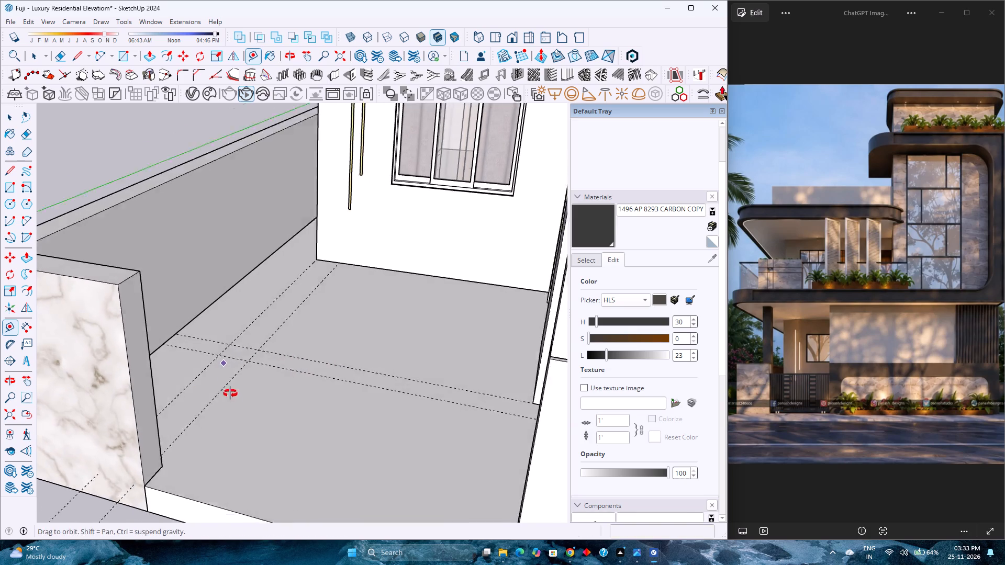
pyautogui.moveTo(230, 393); pyautogui.dragTo(239, 410, button='middle')
pyautogui.scroll(4, 237, 340)
pyautogui.scroll(-3, 237, 340)
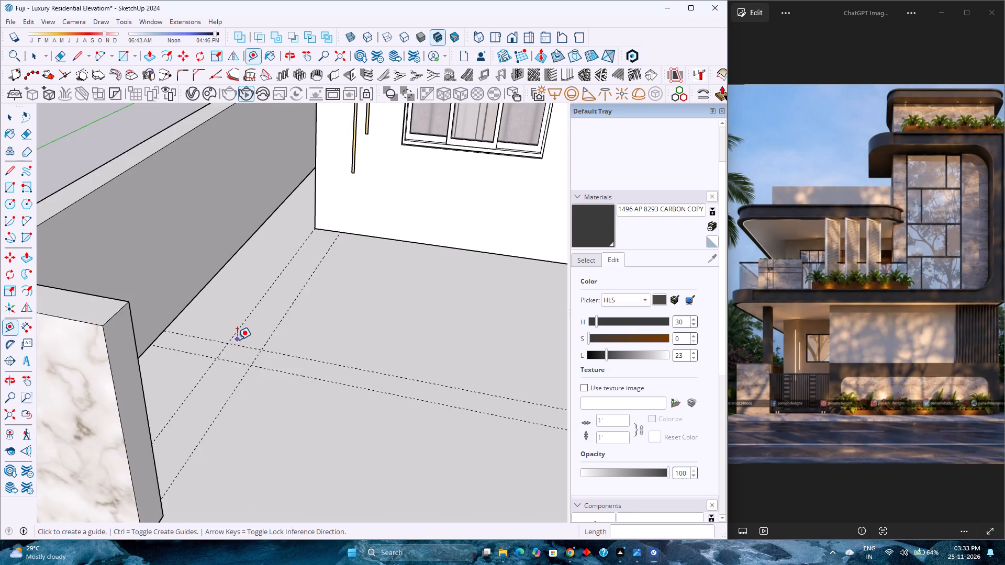
pyautogui.scroll(-3, 237, 340)
pyautogui.write("12'")
pyautogui.press('Return')
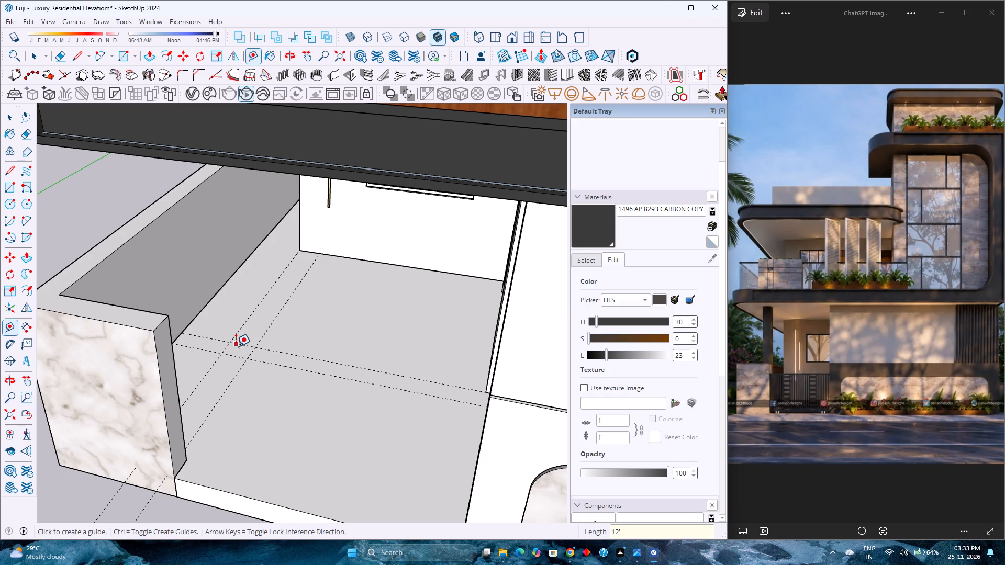
pyautogui.hotkey('ctrl', 'z')
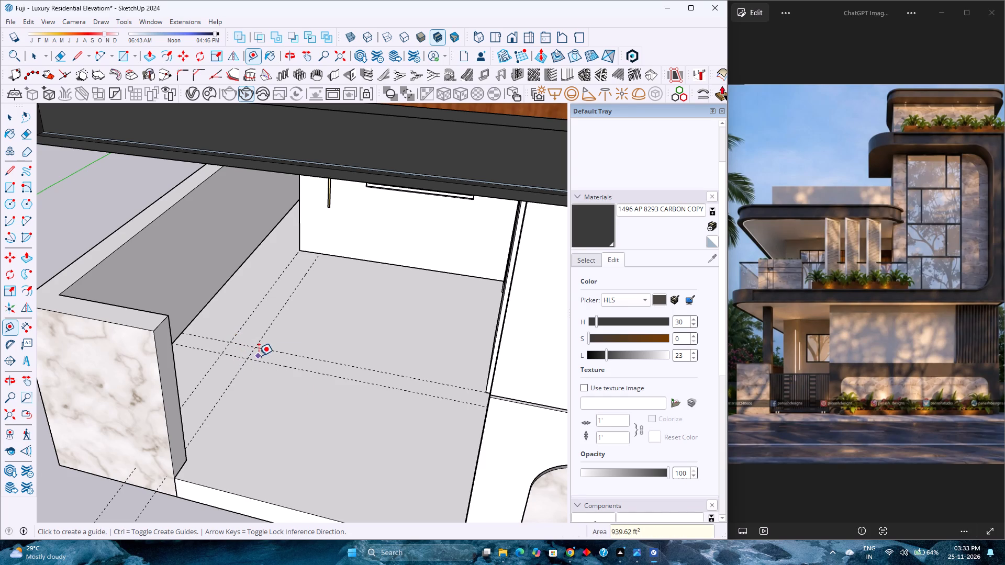
pyautogui.press('1')
pyautogui.press('2')
pyautogui.press('Return')
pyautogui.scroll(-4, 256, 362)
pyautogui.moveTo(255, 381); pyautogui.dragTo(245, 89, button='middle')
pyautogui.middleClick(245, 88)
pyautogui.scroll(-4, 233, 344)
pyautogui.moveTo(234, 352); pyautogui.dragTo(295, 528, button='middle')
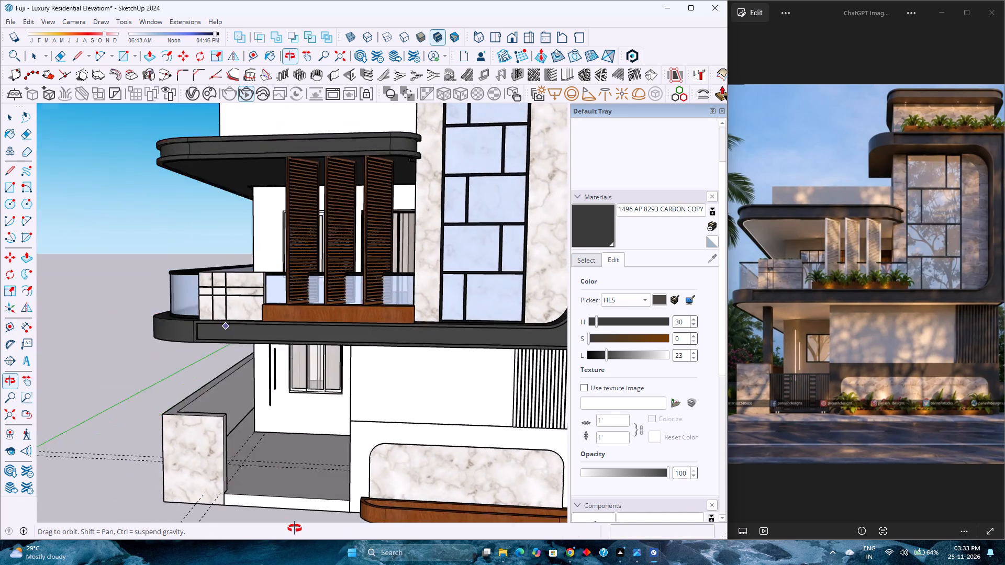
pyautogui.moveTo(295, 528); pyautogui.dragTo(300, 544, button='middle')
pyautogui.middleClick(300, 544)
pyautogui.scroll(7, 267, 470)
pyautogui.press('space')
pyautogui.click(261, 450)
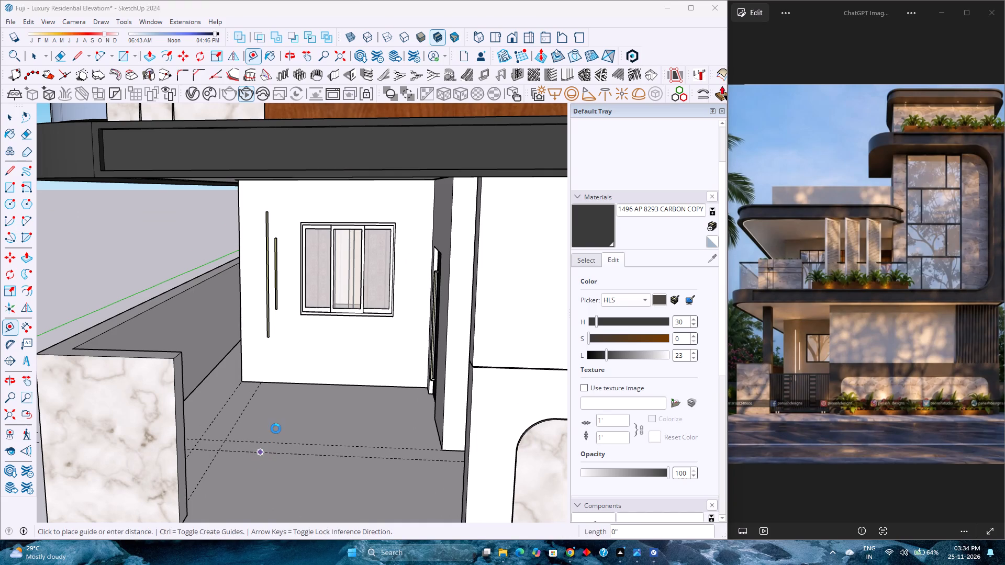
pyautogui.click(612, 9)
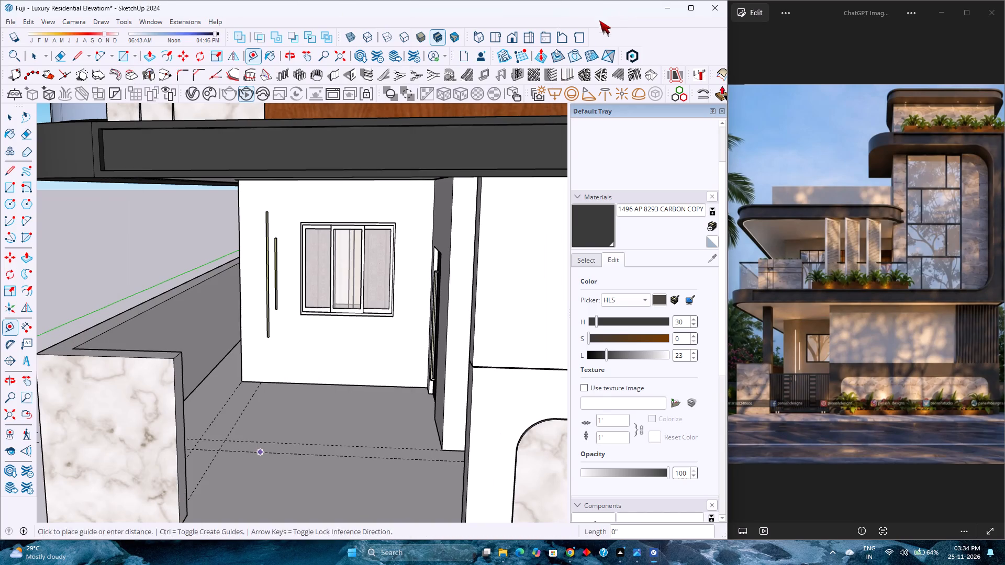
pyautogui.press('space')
# Open the house group and draw the column's rectangular footprint on the porch floor where the two guide pairs cross.
pyautogui.doubleClick(307, 417)
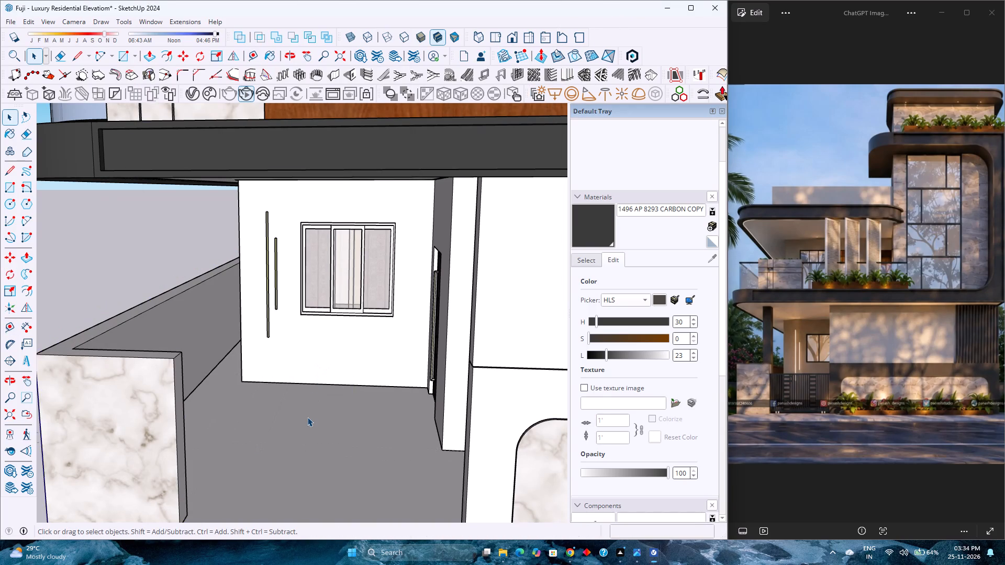
pyautogui.scroll(-5, 307, 417)
pyautogui.moveTo(306, 417); pyautogui.dragTo(233, 525, button='middle')
pyautogui.middleClick(233, 525)
pyautogui.scroll(1, 233, 525)
pyautogui.doubleClick(260, 425)
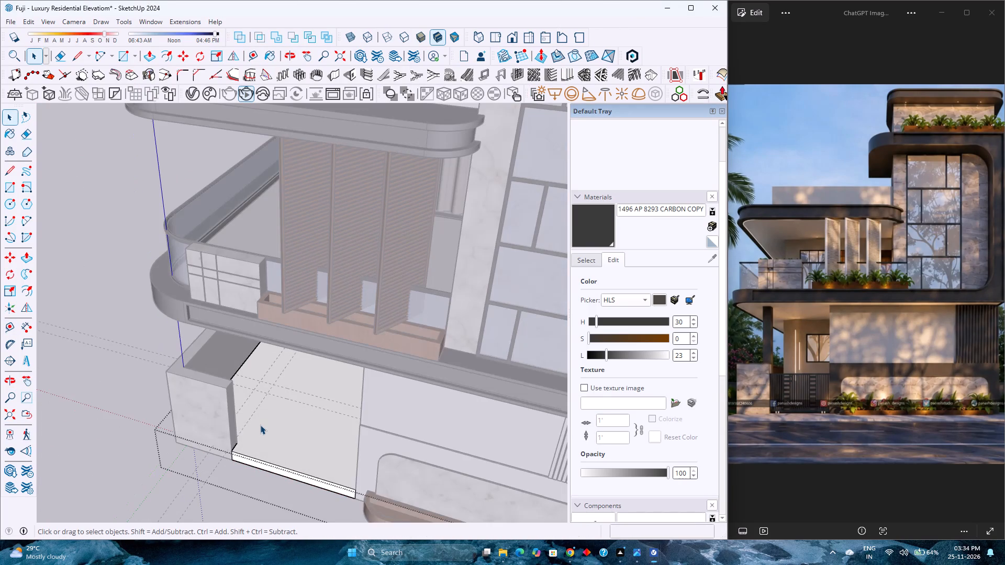
pyautogui.scroll(3, 267, 377)
pyautogui.click(262, 391)
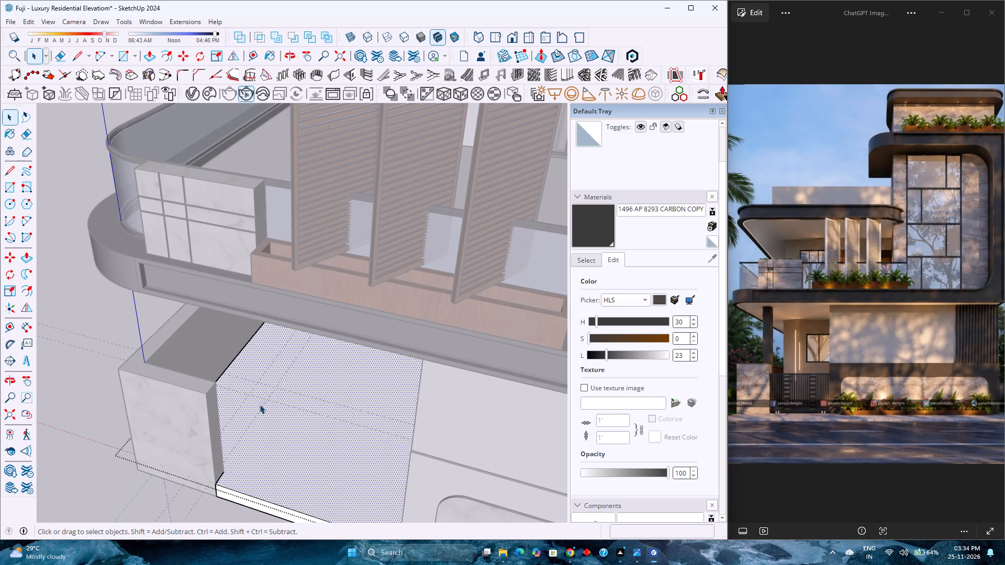
pyautogui.press('Escape')
pyautogui.click(260, 403)
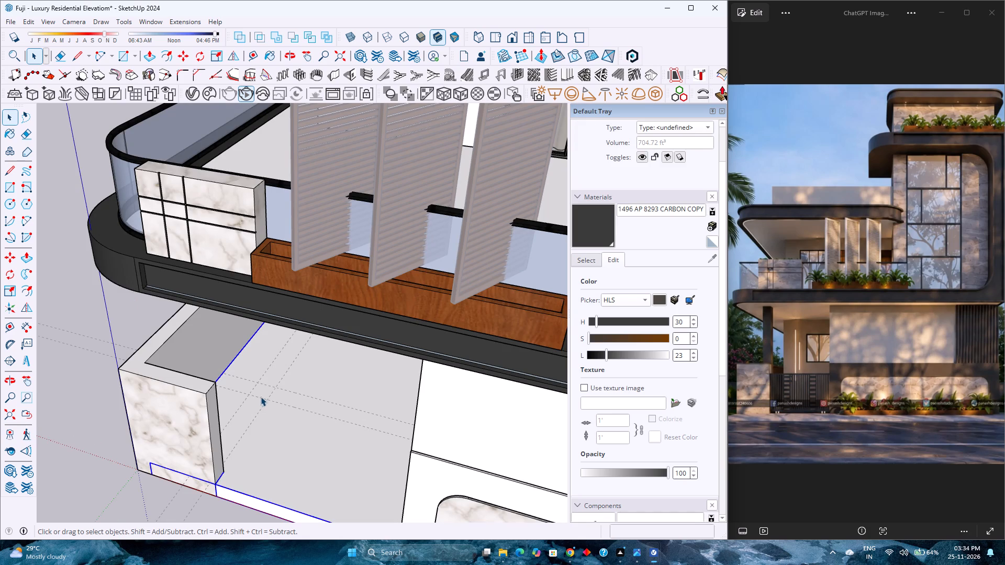
pyautogui.press('r')
pyautogui.click(249, 393)
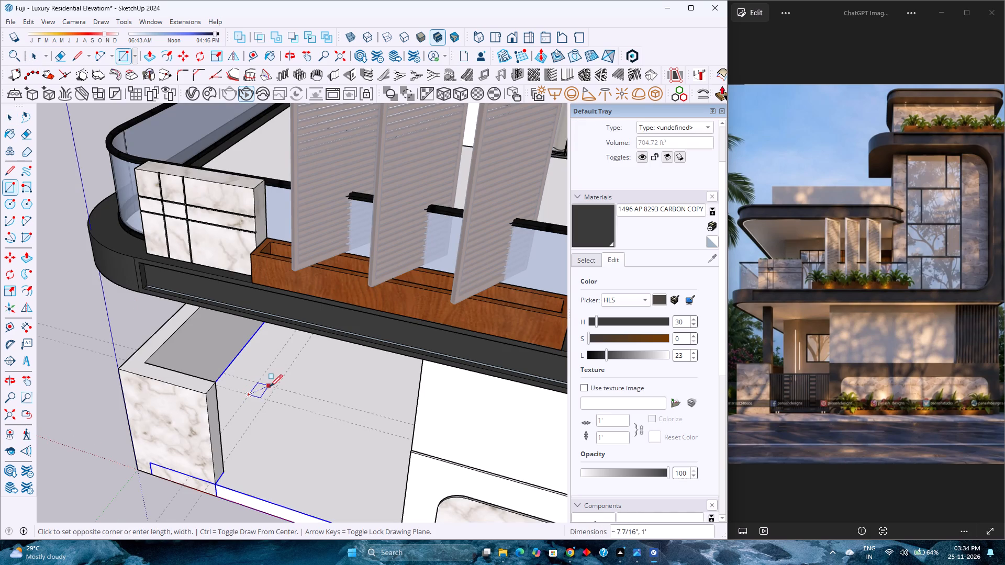
pyautogui.click(276, 386)
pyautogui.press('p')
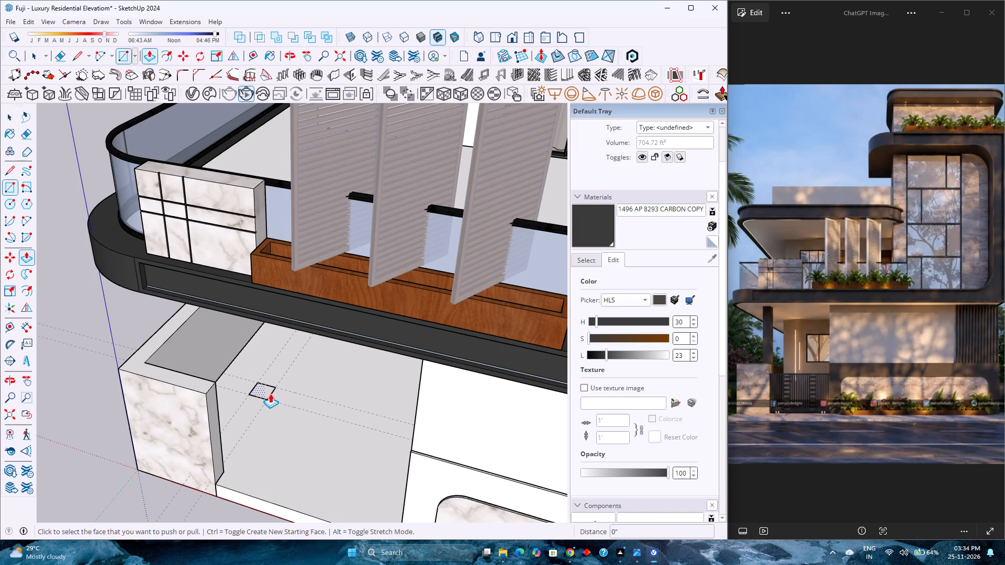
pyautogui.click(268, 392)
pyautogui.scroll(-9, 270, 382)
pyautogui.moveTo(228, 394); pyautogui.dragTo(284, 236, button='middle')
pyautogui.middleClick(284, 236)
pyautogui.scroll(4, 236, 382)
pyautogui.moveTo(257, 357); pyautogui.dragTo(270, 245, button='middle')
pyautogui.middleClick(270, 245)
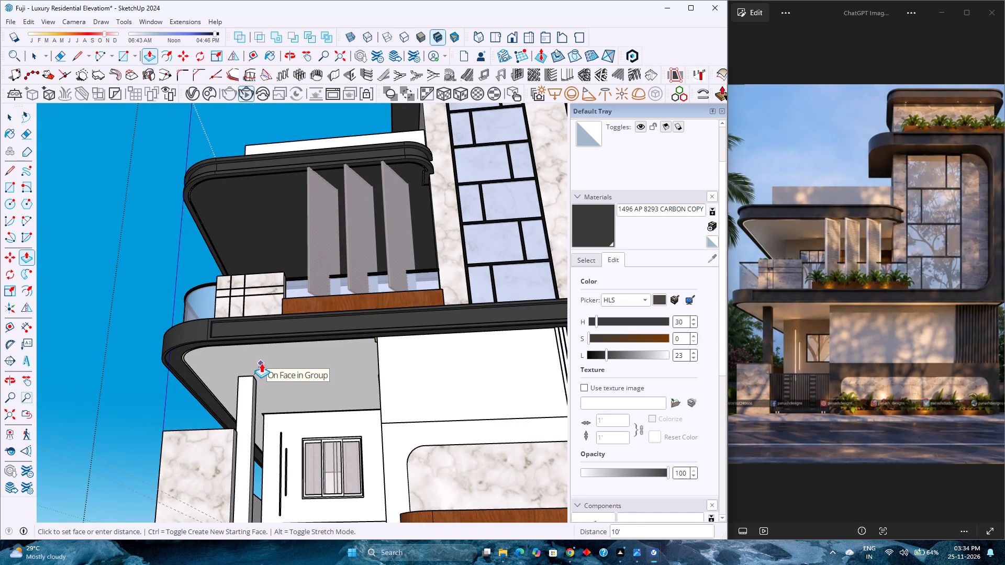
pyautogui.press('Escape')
# Paint the column footprint on the porch floor with the 1496 AP 8293 CARBON COPY material.
pyautogui.scroll(-3, 262, 363)
pyautogui.moveTo(262, 360); pyautogui.dragTo(244, 564, button='middle')
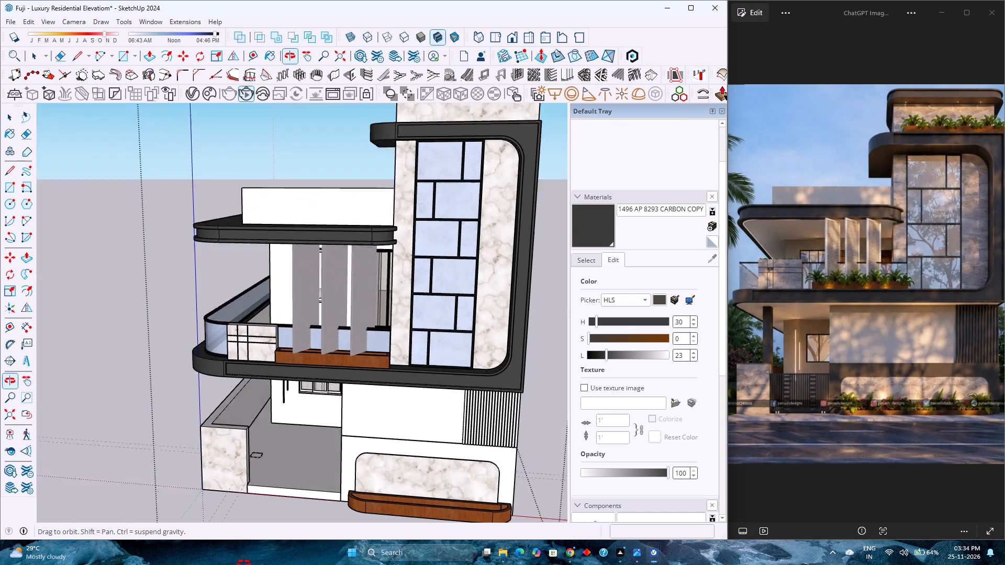
pyautogui.moveTo(244, 564); pyautogui.dragTo(244, 564, button='middle')
pyautogui.middleClick(244, 564)
pyautogui.click(601, 233)
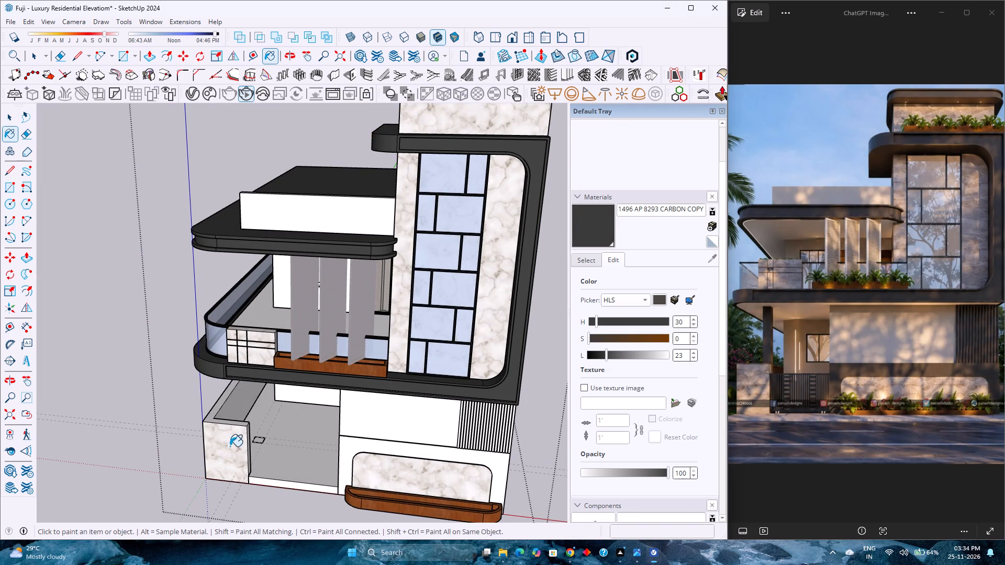
pyautogui.scroll(11, 260, 435)
pyautogui.click(260, 451)
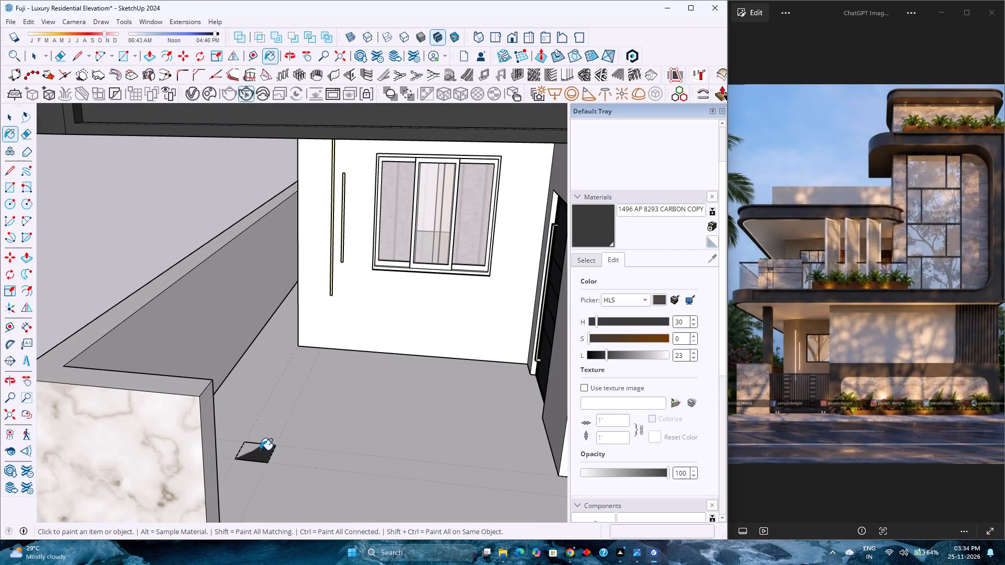
# Extrude the dark column footprint 10' up to the underside of the balcony slab.
pyautogui.press('p')
pyautogui.click(259, 448)
pyautogui.scroll(-12, 266, 409)
pyautogui.moveTo(266, 405); pyautogui.dragTo(253, 244, button='middle')
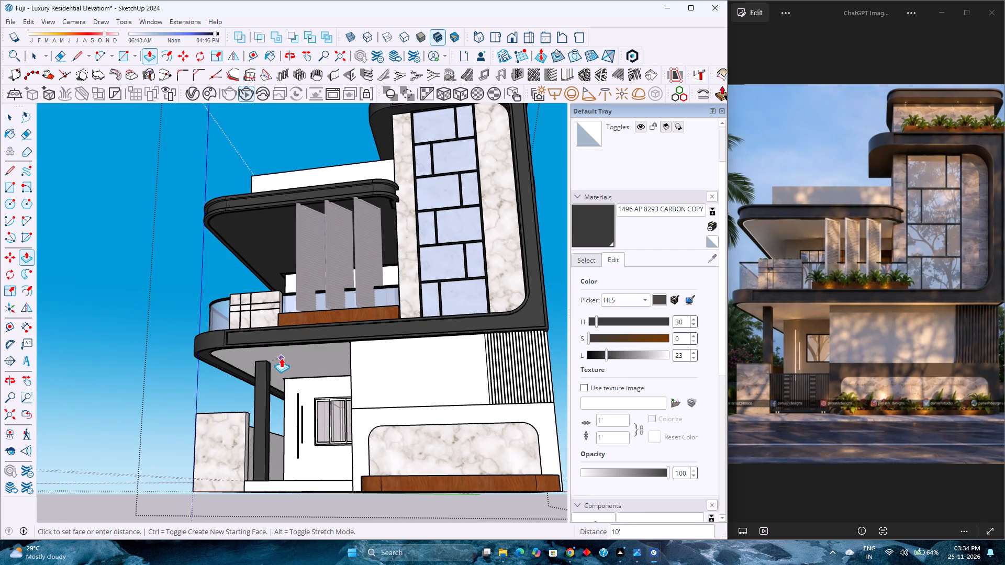
pyautogui.click(281, 358)
# Pull the column's street-facing side outward by 1'9".
pyautogui.scroll(5, 257, 391)
pyautogui.moveTo(245, 385); pyautogui.dragTo(102, 311, button='middle')
pyautogui.middleClick(102, 311)
pyautogui.scroll(1, 102, 311)
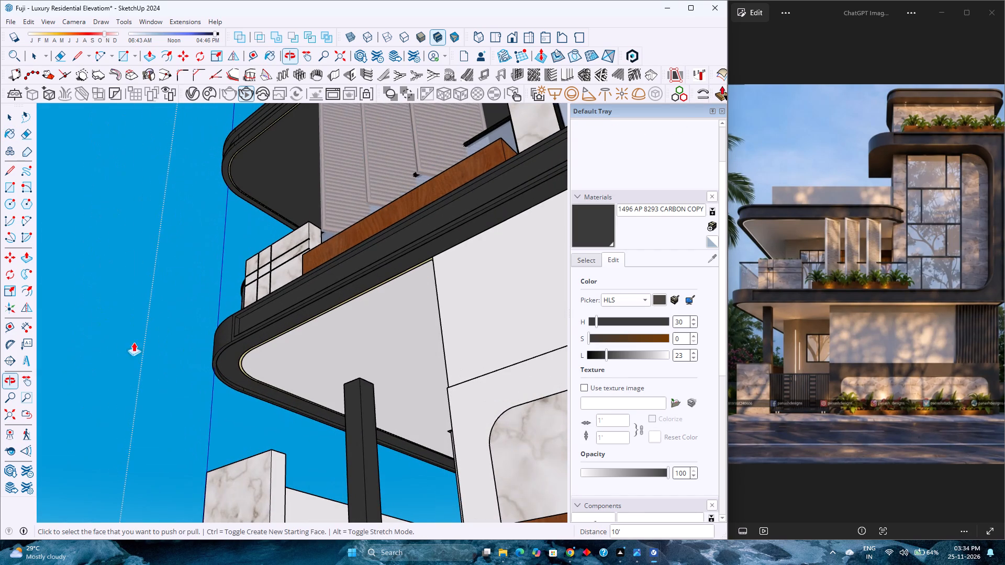
pyautogui.scroll(3, 326, 416)
pyautogui.click(359, 389)
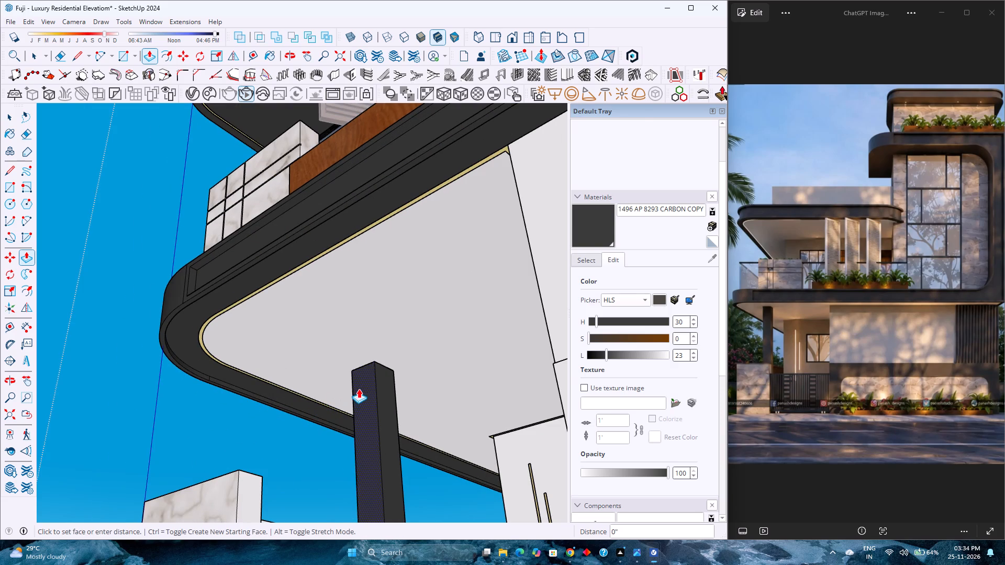
pyautogui.write("1'")
pyautogui.press('9')
pyautogui.press('Return')
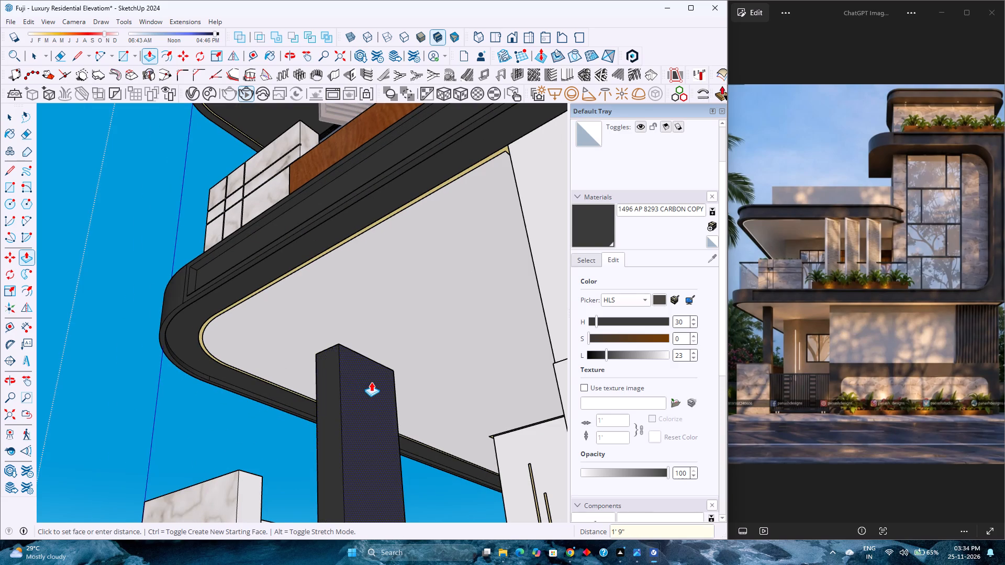
# Push the column's rear side, facing the house wall, in toward the street by 1'8".
pyautogui.scroll(6, 372, 382)
pyautogui.moveTo(374, 384); pyautogui.dragTo(182, 435, button='middle')
pyautogui.middleClick(182, 435)
pyautogui.moveTo(331, 406); pyautogui.dragTo(194, 422, button='middle')
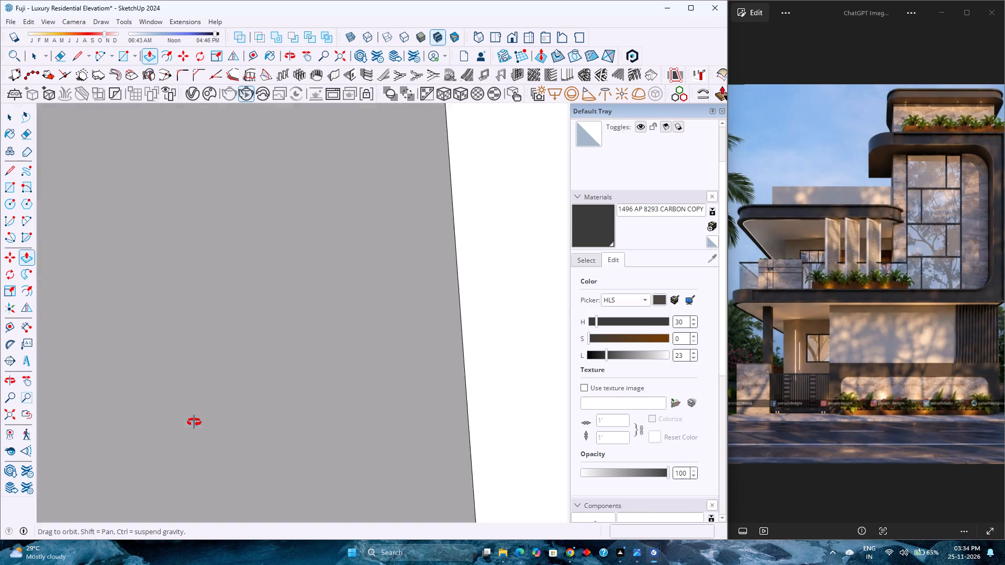
pyautogui.moveTo(194, 422); pyautogui.dragTo(321, 420, button='middle')
pyautogui.scroll(6, 423, 412)
pyautogui.moveTo(427, 412); pyautogui.dragTo(247, 428, button='middle')
pyautogui.middleClick(247, 428)
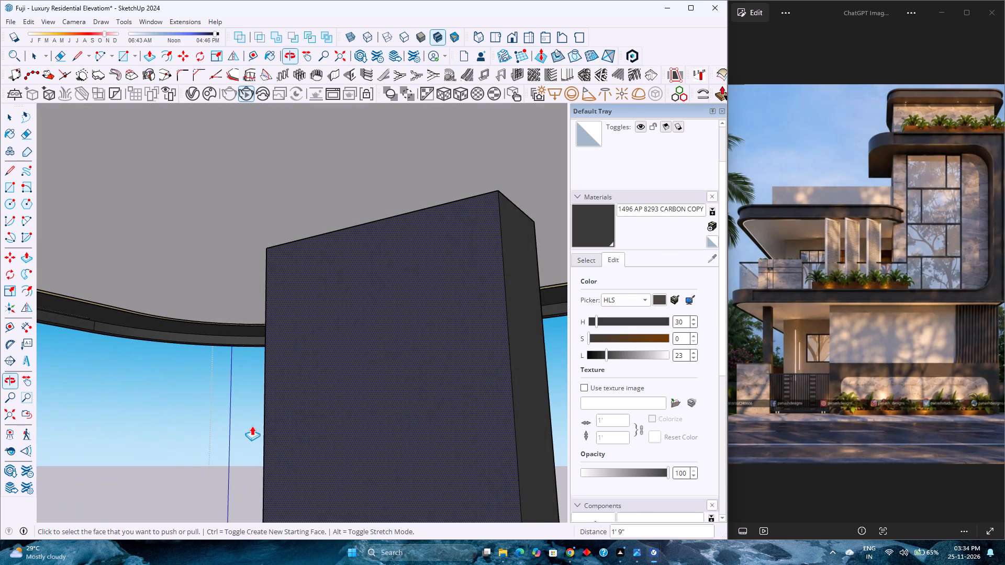
pyautogui.click(525, 345)
pyautogui.write("1'8")
pyautogui.press('Return')
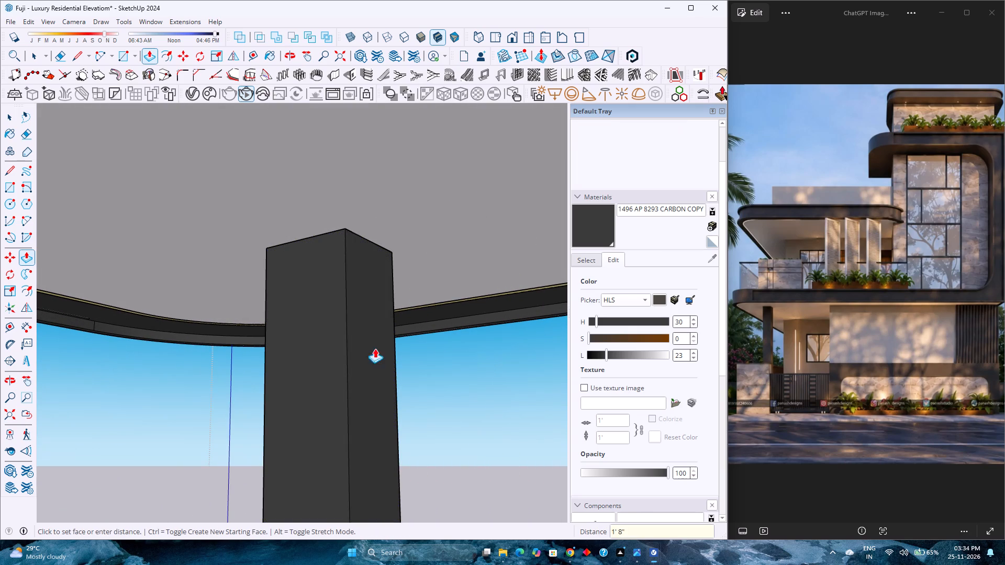
# Examine the porch column's position and proportions from several angles against the reference image, including where it meets the slab.
pyautogui.moveTo(328, 348); pyautogui.dragTo(599, 333, button='middle')
pyautogui.scroll(-7, 362, 325)
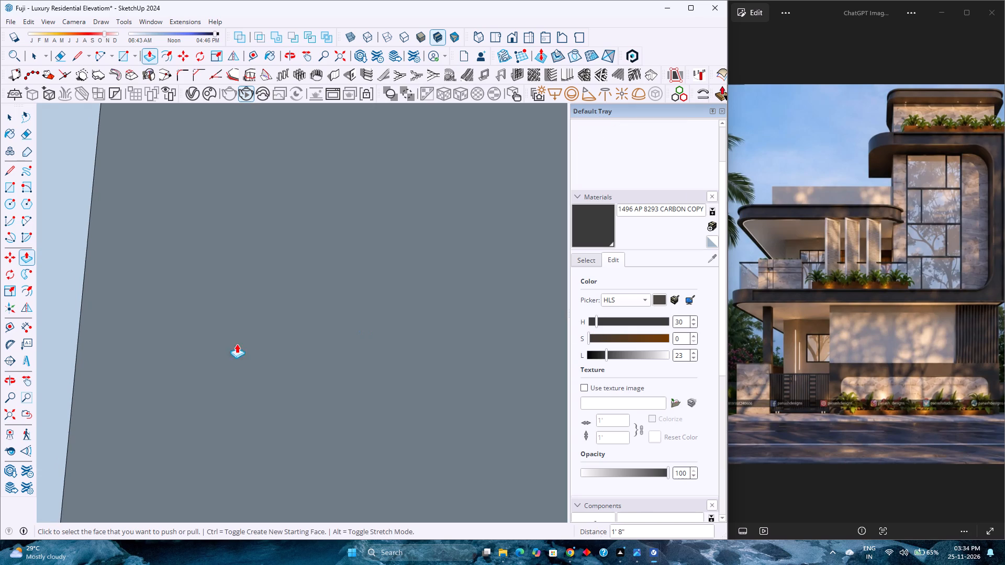
pyautogui.click(11, 413)
pyautogui.moveTo(189, 371); pyautogui.dragTo(528, 379, button='middle')
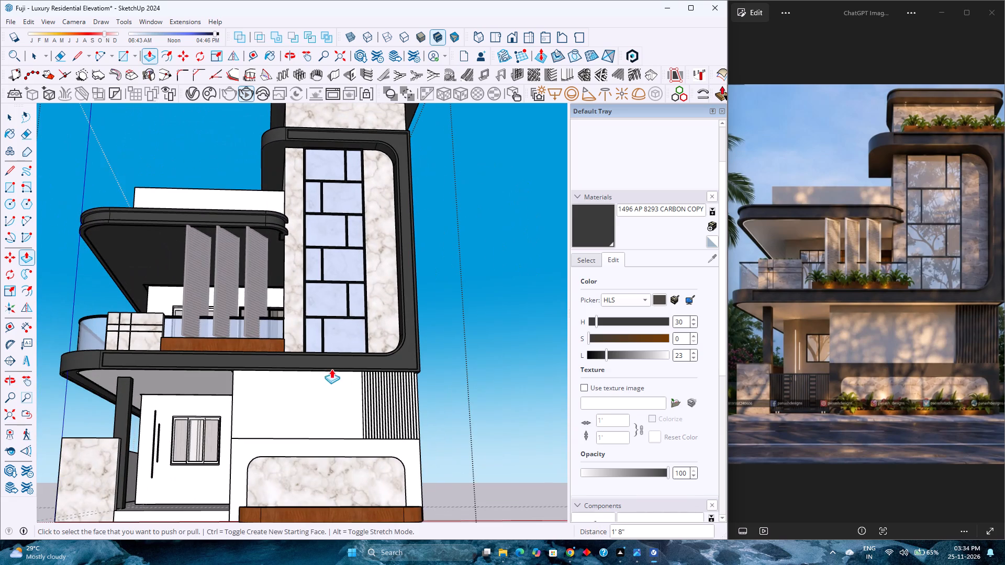
pyautogui.scroll(-4, 157, 378)
pyautogui.scroll(10, 128, 392)
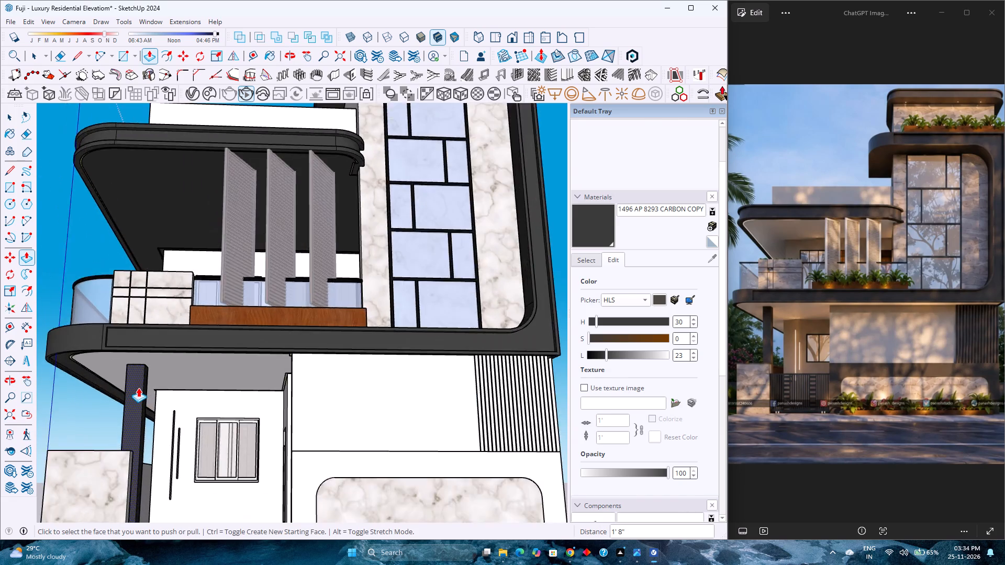
pyautogui.scroll(6, 138, 388)
pyautogui.moveTo(139, 388); pyautogui.dragTo(0, 392, button='middle')
pyautogui.middleClick(0, 392)
pyautogui.scroll(1, 0, 392)
pyautogui.scroll(4, 202, 384)
pyautogui.scroll(2, 305, 386)
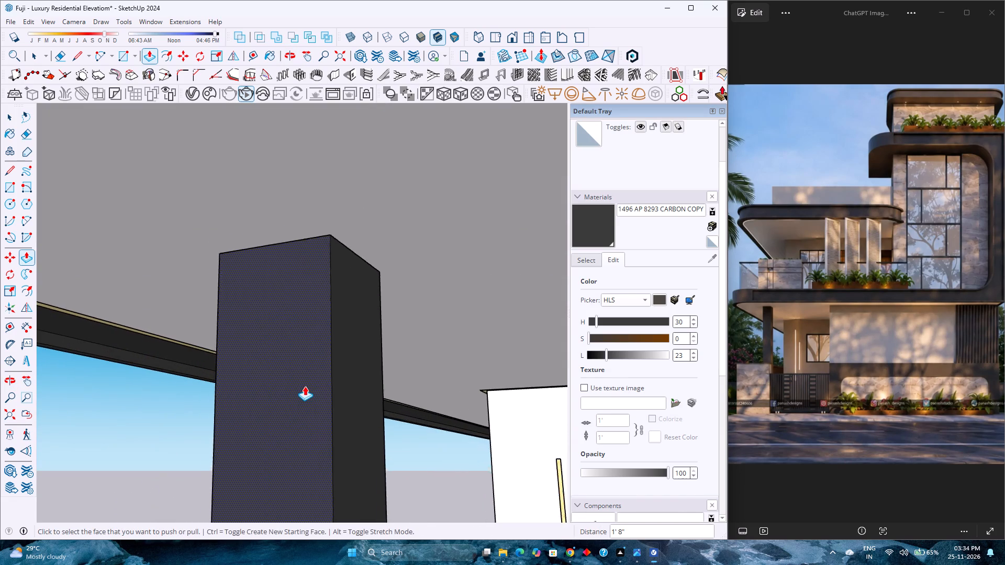
pyautogui.scroll(5, 305, 386)
pyautogui.moveTo(308, 386); pyautogui.dragTo(374, 400, button='middle')
pyautogui.middleClick(374, 400)
pyautogui.scroll(-6, 361, 399)
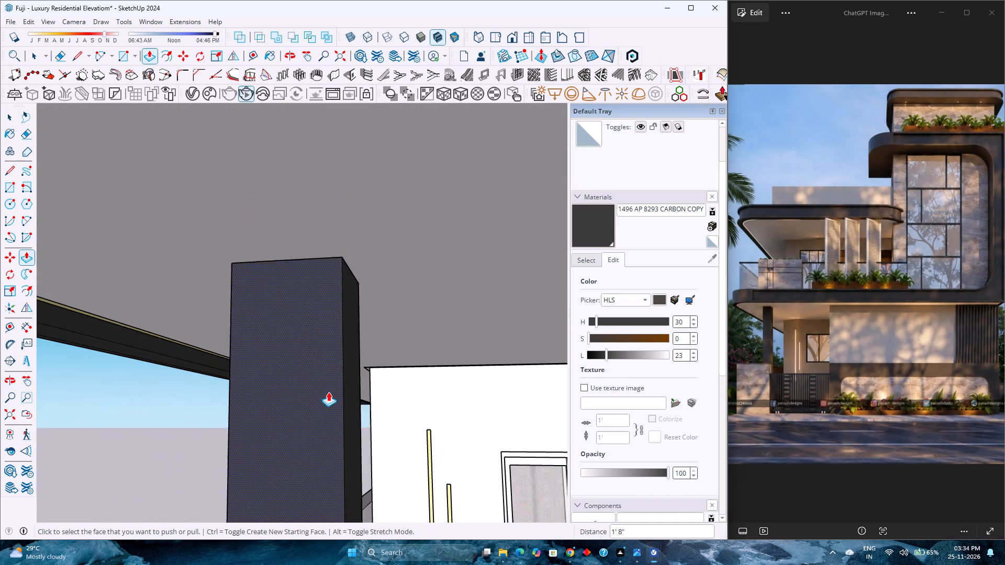
pyautogui.scroll(-7, 328, 392)
pyautogui.scroll(-20, 322, 389)
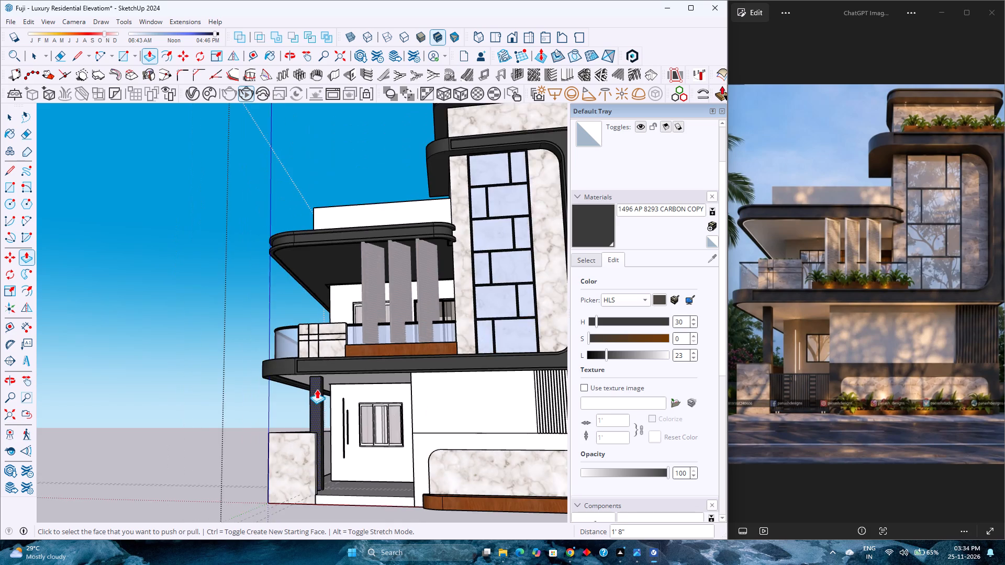
pyautogui.scroll(-4, 316, 389)
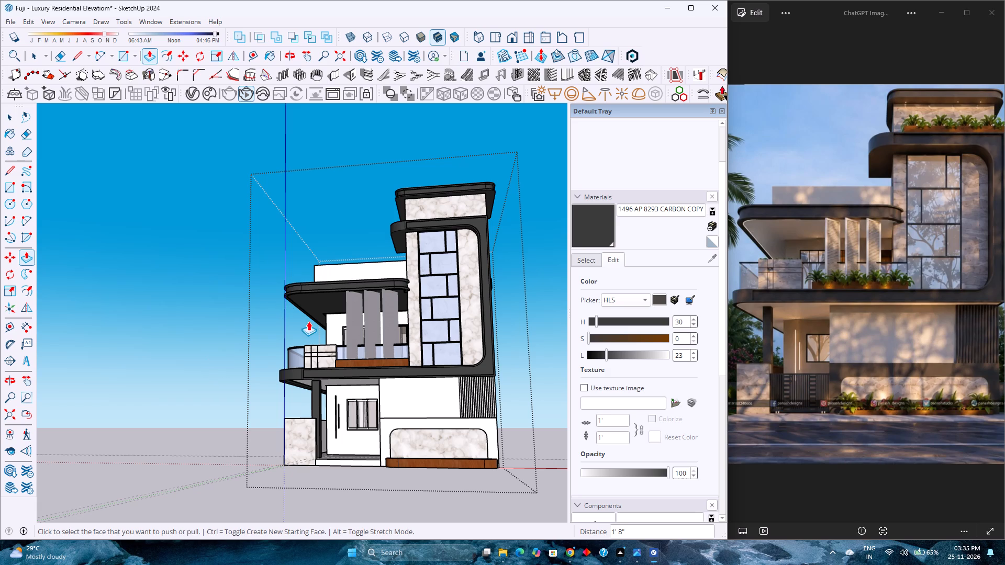
pyautogui.scroll(-3, 307, 317)
pyautogui.scroll(9, 303, 307)
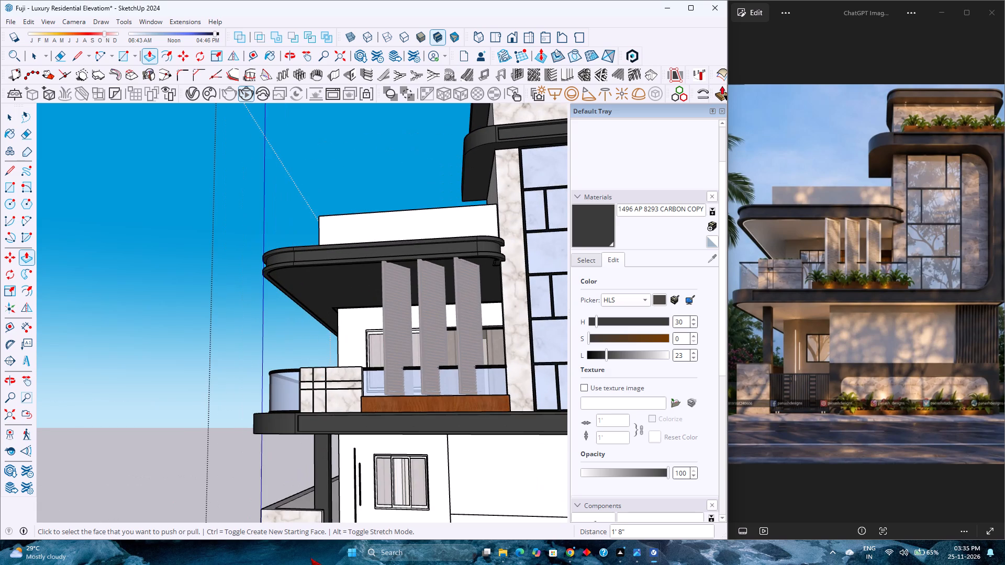
pyautogui.scroll(2, 303, 479)
pyautogui.scroll(-3, 301, 476)
pyautogui.keyDown('shift'); pyautogui.scroll(1, 288, 474); pyautogui.keyUp('shift')
pyautogui.keyDown('shift'); pyautogui.moveTo(288, 474); pyautogui.dragTo(324, 374, button='middle'); pyautogui.keyUp('shift')
pyautogui.scroll(-1, 328, 368)
pyautogui.middleClick(329, 370)
pyautogui.moveTo(329, 370); pyautogui.dragTo(206, 401, button='middle')
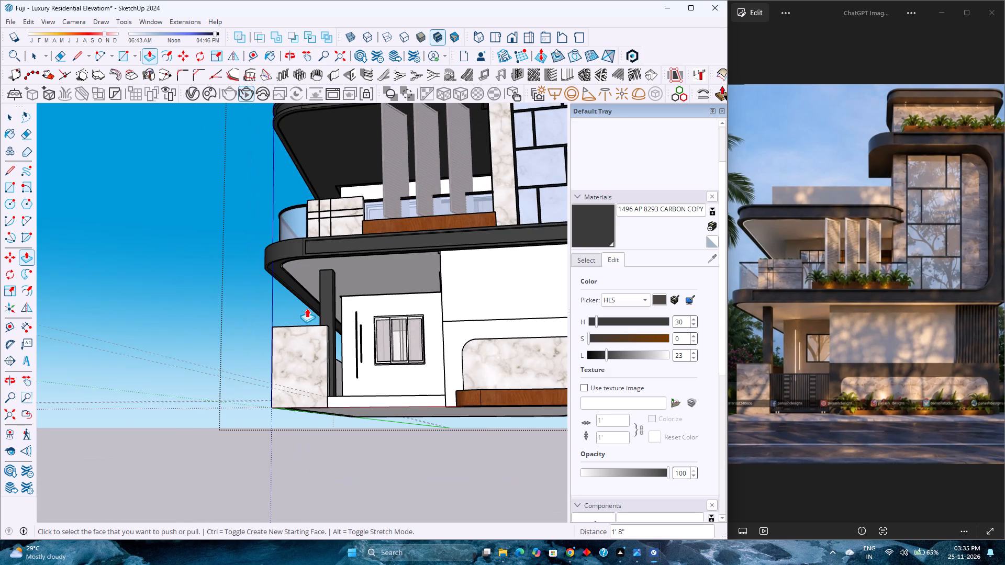
pyautogui.scroll(1, 307, 308)
pyautogui.moveTo(306, 310); pyautogui.dragTo(275, 413, button='middle')
pyautogui.scroll(16, 376, 279)
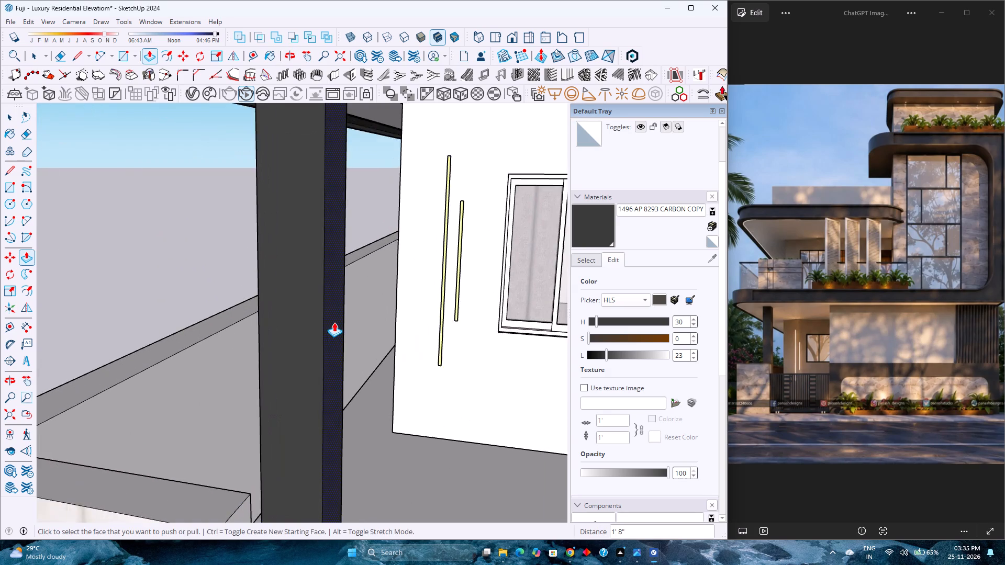
pyautogui.scroll(2, 334, 322)
pyautogui.moveTo(334, 322); pyautogui.dragTo(165, 373, button='middle')
pyautogui.middleClick(165, 373)
pyautogui.scroll(7, 286, 364)
pyautogui.scroll(-9, 314, 364)
pyautogui.moveTo(326, 367); pyautogui.dragTo(463, 371, button='middle')
pyautogui.scroll(-12, 403, 354)
pyautogui.moveTo(392, 353); pyautogui.dragTo(447, 304, button='middle')
pyautogui.middleClick(451, 302)
pyautogui.scroll(-9, 454, 299)
# Close the house group and delete all the guides in the model.
pyautogui.press('space')
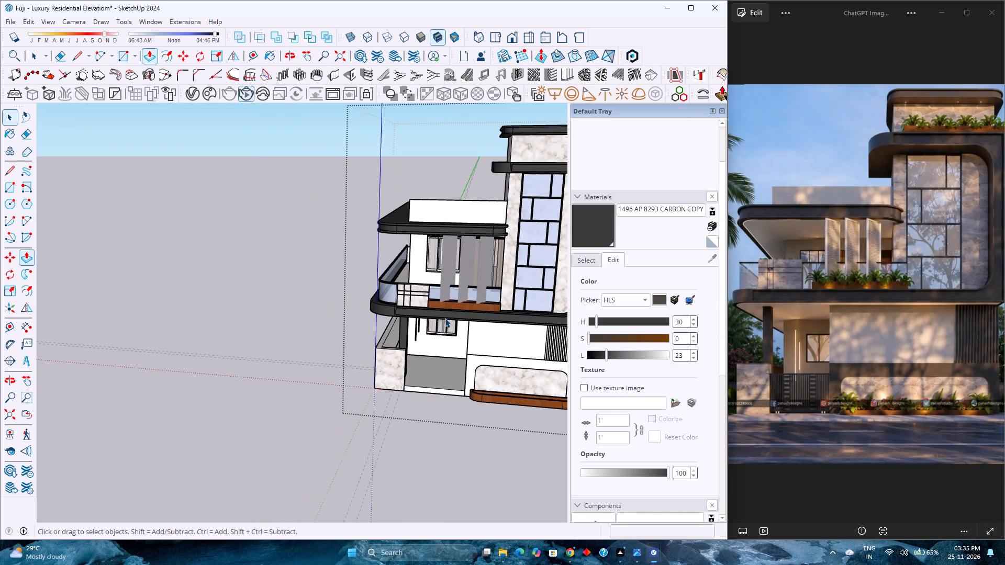
pyautogui.scroll(9, 395, 416)
pyautogui.moveTo(410, 410); pyautogui.dragTo(415, 409)
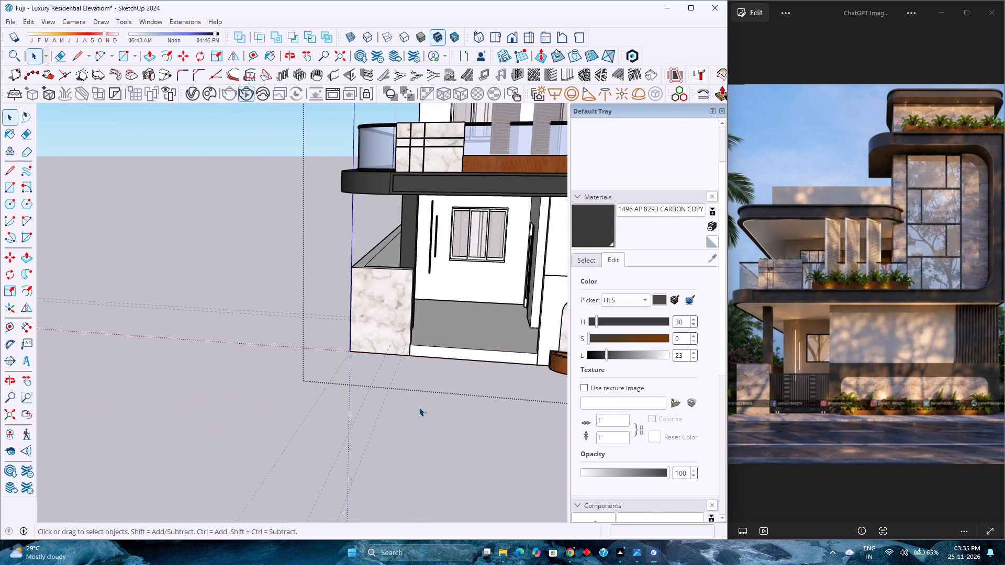
pyautogui.scroll(-4, 419, 407)
pyautogui.scroll(3, 417, 400)
pyautogui.scroll(-2, 384, 405)
pyautogui.moveTo(383, 404); pyautogui.dragTo(390, 310, button='middle')
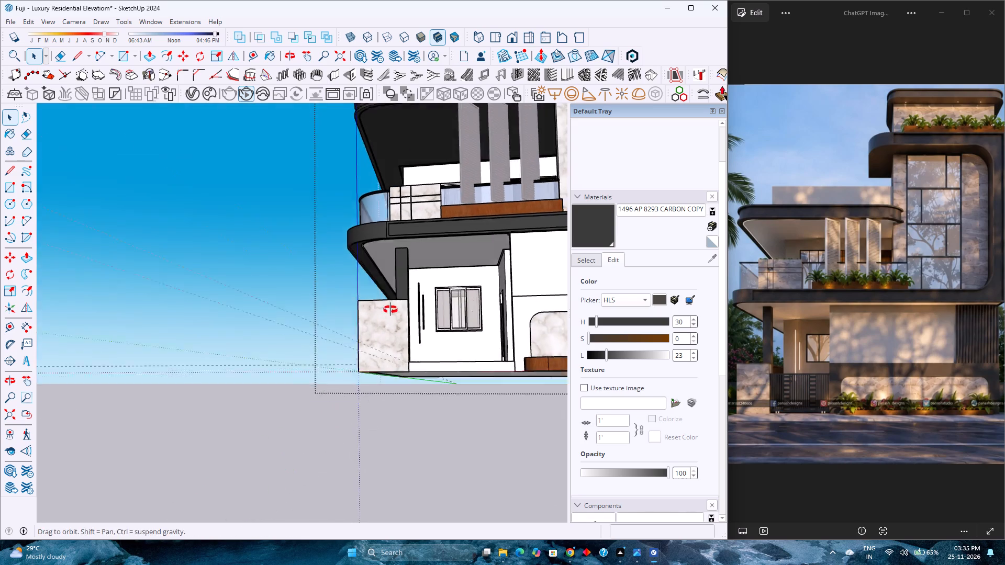
pyautogui.moveTo(390, 310); pyautogui.dragTo(395, 299, button='middle')
pyautogui.middleClick(438, 245)
pyautogui.moveTo(440, 245); pyautogui.dragTo(526, 370, button='middle')
pyautogui.moveTo(524, 372); pyautogui.dragTo(323, 365, button='middle')
pyautogui.moveTo(324, 329); pyautogui.dragTo(413, 278, button='middle')
pyautogui.middleClick(418, 277)
pyautogui.middleClick(422, 277)
pyautogui.scroll(-4, 390, 324)
pyautogui.click(169, 411)
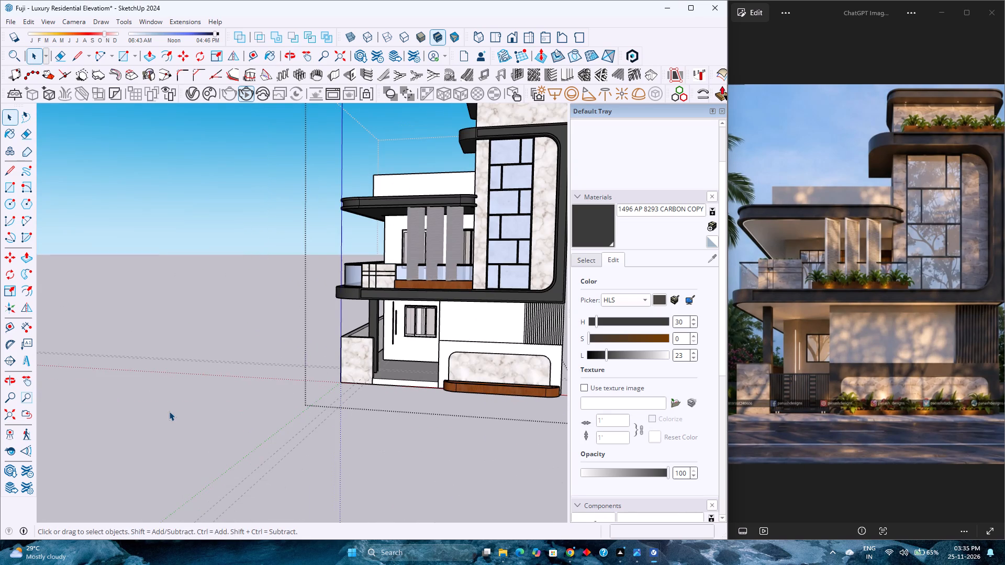
pyautogui.click(25, 24)
pyautogui.click(75, 129)
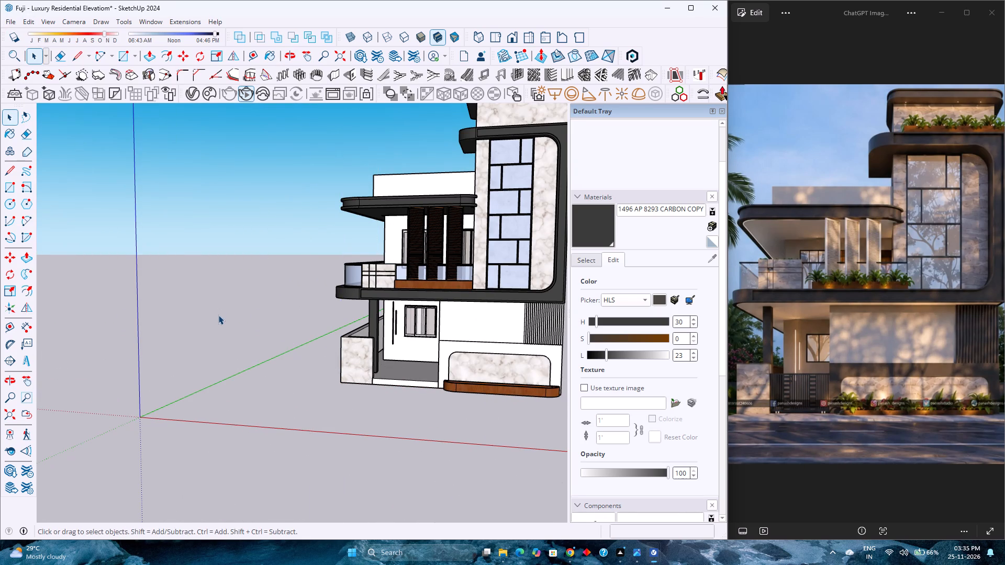
# Save the house model.
pyautogui.scroll(-5, 218, 315)
pyautogui.hotkey('ctrl', 's')
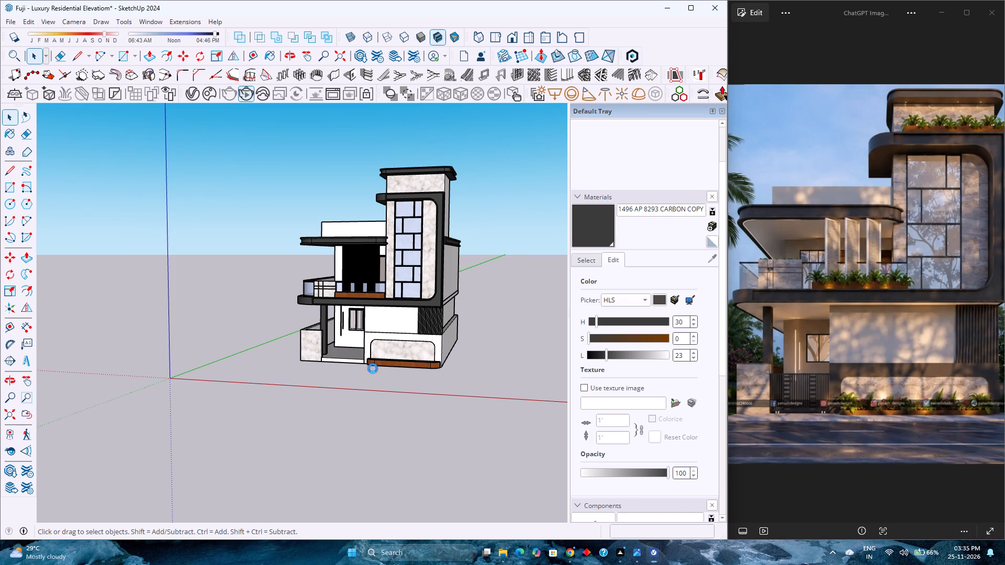
# Check the whole front elevation, and examine the balcony's wooden louvre screens, glass railing and planter box up close.
pyautogui.scroll(3, 422, 320)
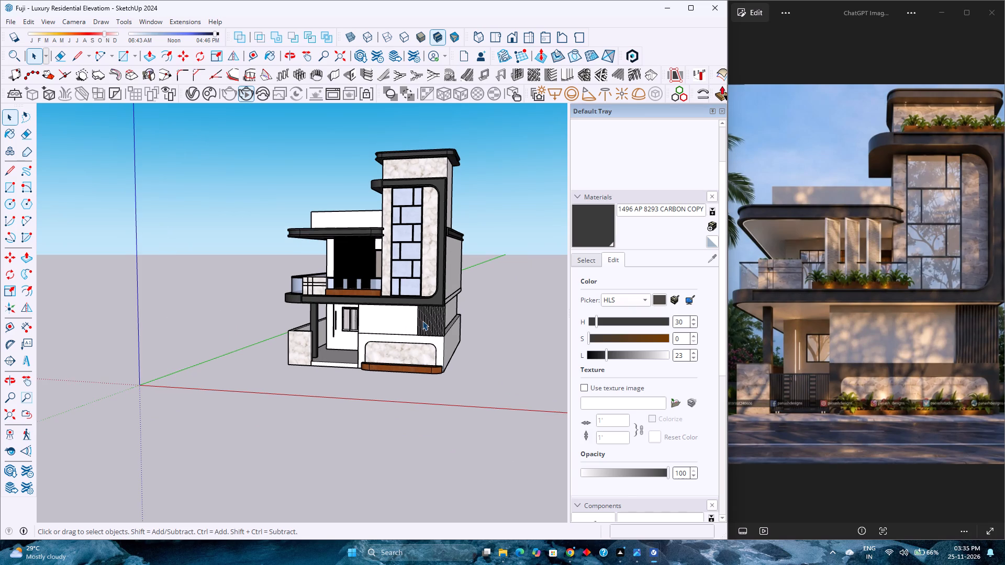
pyautogui.scroll(-4, 299, 251)
pyautogui.scroll(4, 299, 251)
pyautogui.scroll(-3, 299, 251)
pyautogui.scroll(4, 302, 251)
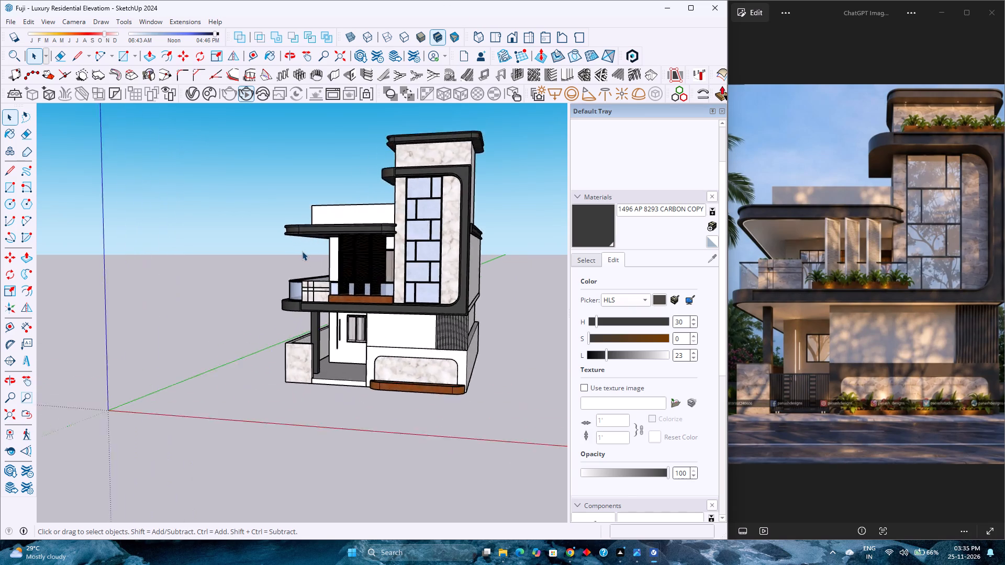
pyautogui.scroll(-4, 302, 251)
pyautogui.click(510, 37)
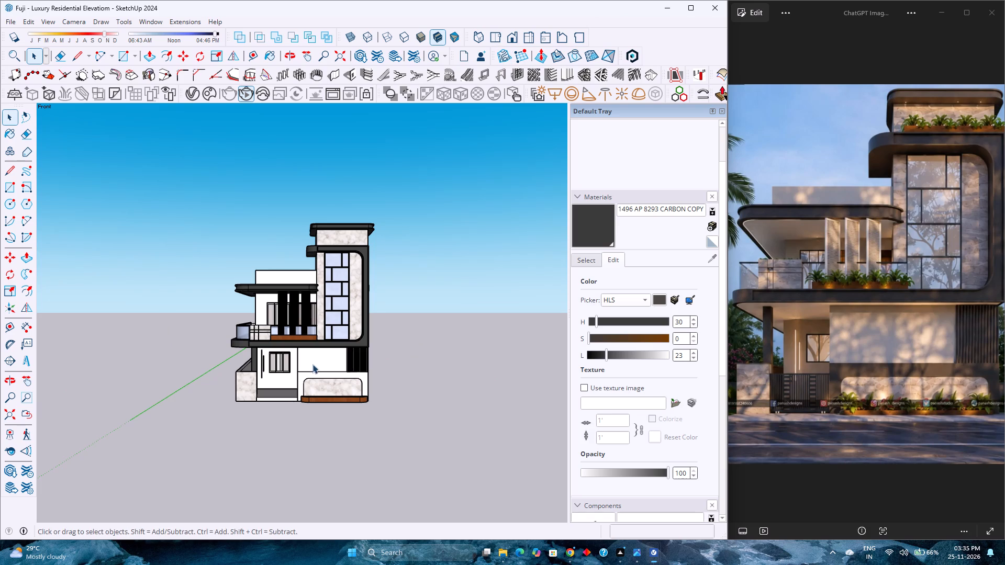
pyautogui.click(10, 418)
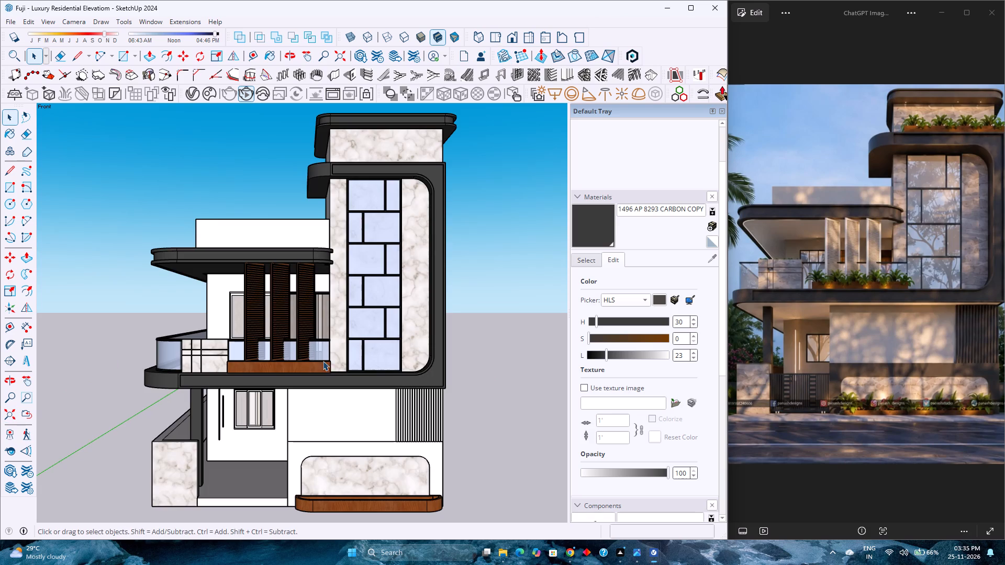
pyautogui.scroll(-4, 321, 350)
pyautogui.scroll(12, 321, 350)
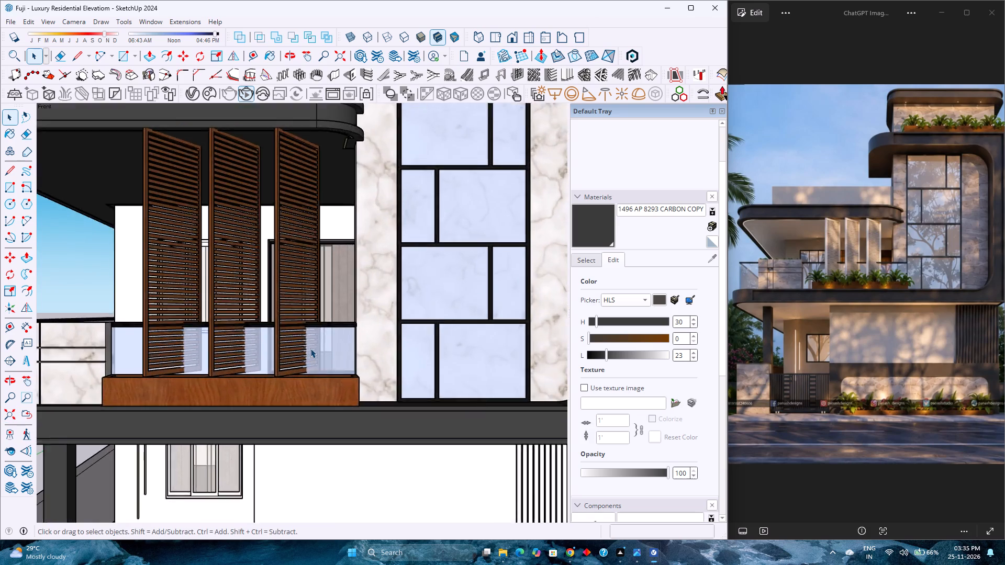
pyautogui.scroll(16, 310, 348)
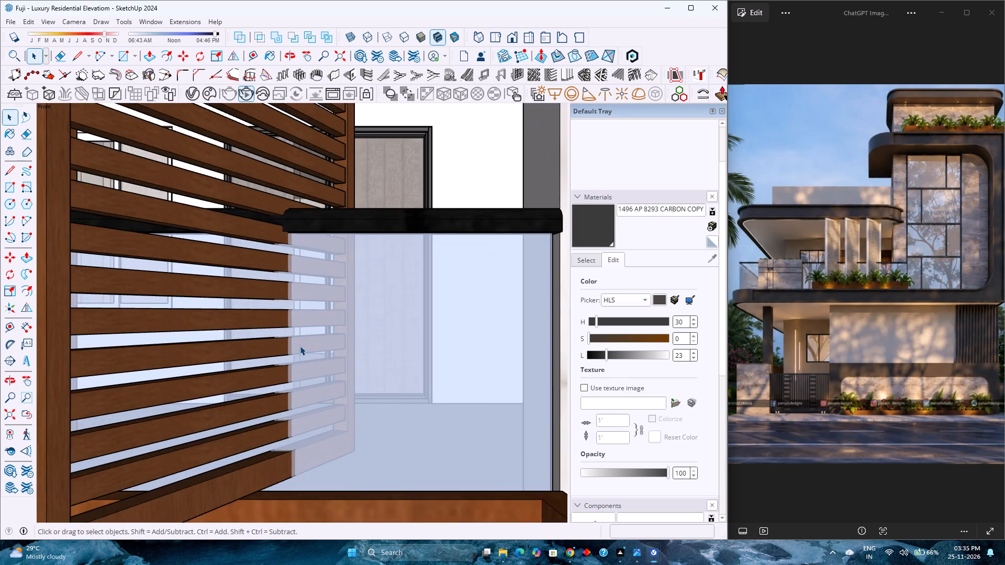
pyautogui.scroll(4, 300, 346)
pyautogui.middleClick(296, 345)
pyautogui.moveTo(296, 345); pyautogui.dragTo(238, 357, button='middle')
pyautogui.middleClick(238, 357)
pyautogui.scroll(-5, 258, 344)
pyautogui.moveTo(264, 344); pyautogui.dragTo(382, 368, button='middle')
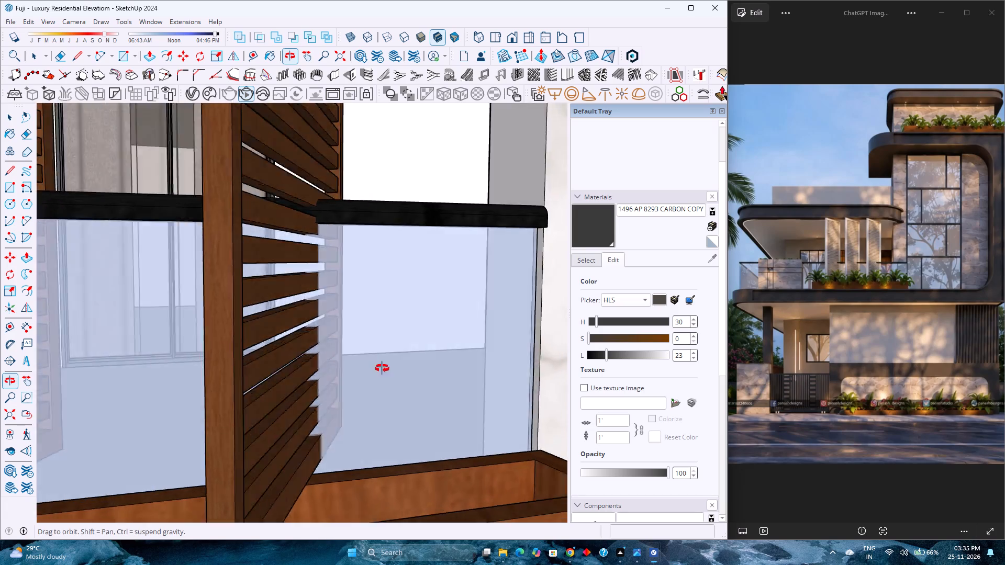
pyautogui.moveTo(382, 368); pyautogui.dragTo(421, 369, button='middle')
pyautogui.middleClick(421, 369)
pyautogui.moveTo(421, 369); pyautogui.dragTo(192, 369, button='middle')
pyautogui.middleClick(192, 369)
pyautogui.scroll(-13, 266, 345)
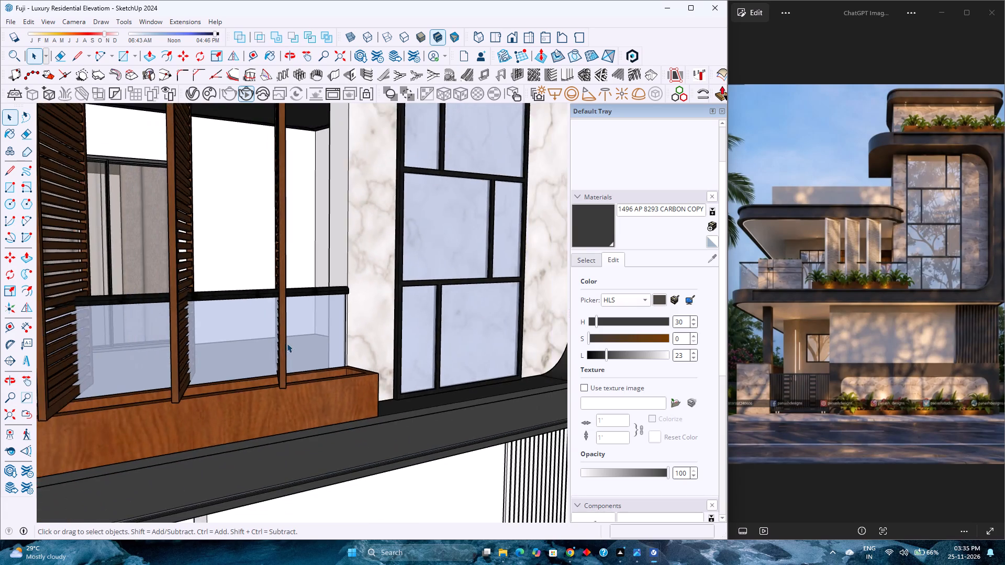
pyautogui.moveTo(291, 343); pyautogui.dragTo(401, 352, button='middle')
pyautogui.middleClick(401, 352)
pyautogui.moveTo(373, 354); pyautogui.dragTo(88, 351, button='middle')
pyautogui.middleClick(88, 351)
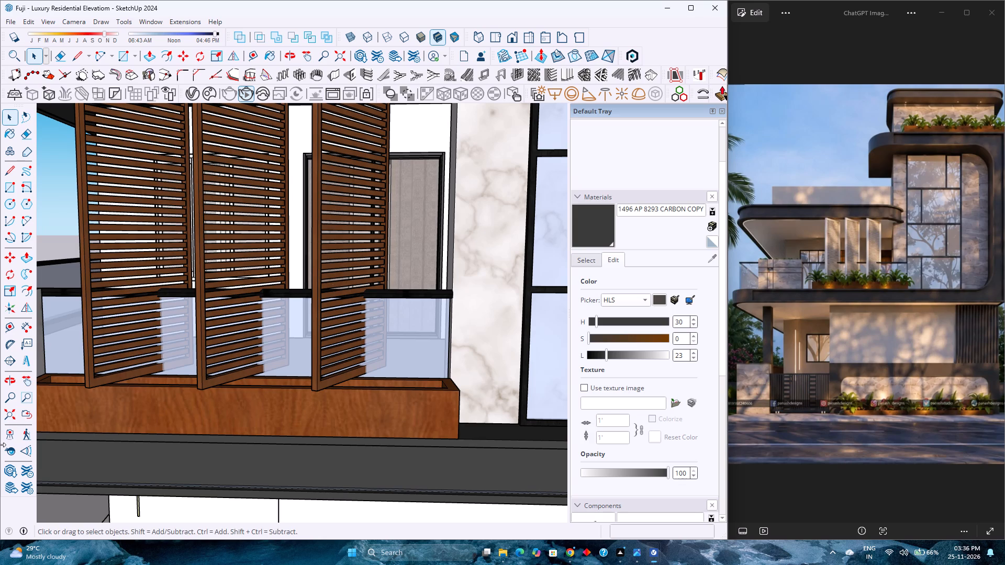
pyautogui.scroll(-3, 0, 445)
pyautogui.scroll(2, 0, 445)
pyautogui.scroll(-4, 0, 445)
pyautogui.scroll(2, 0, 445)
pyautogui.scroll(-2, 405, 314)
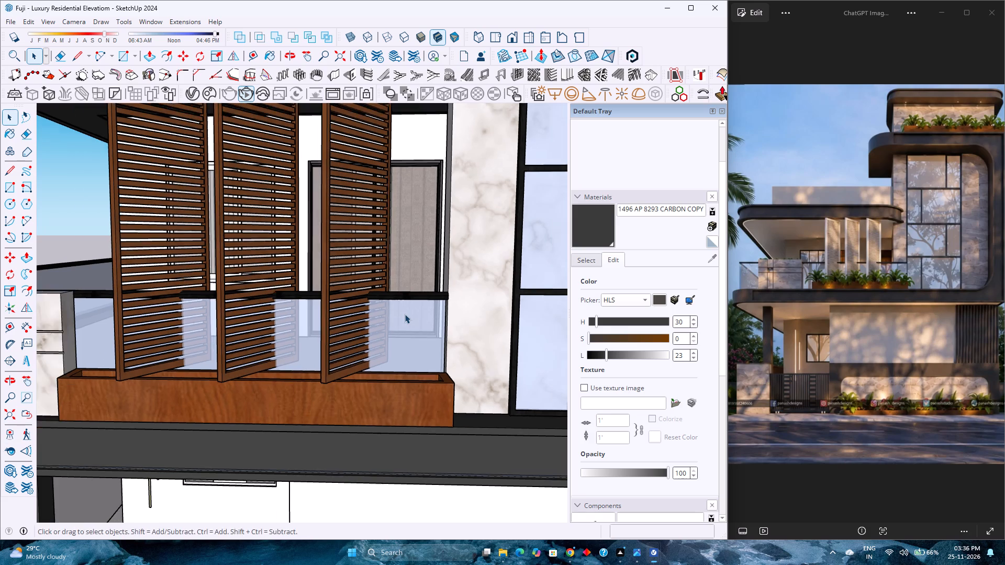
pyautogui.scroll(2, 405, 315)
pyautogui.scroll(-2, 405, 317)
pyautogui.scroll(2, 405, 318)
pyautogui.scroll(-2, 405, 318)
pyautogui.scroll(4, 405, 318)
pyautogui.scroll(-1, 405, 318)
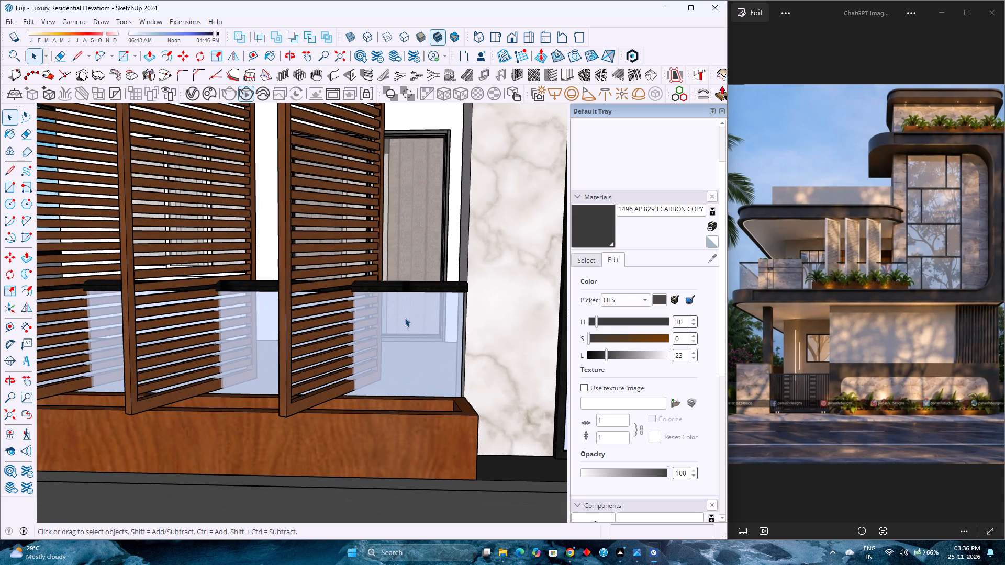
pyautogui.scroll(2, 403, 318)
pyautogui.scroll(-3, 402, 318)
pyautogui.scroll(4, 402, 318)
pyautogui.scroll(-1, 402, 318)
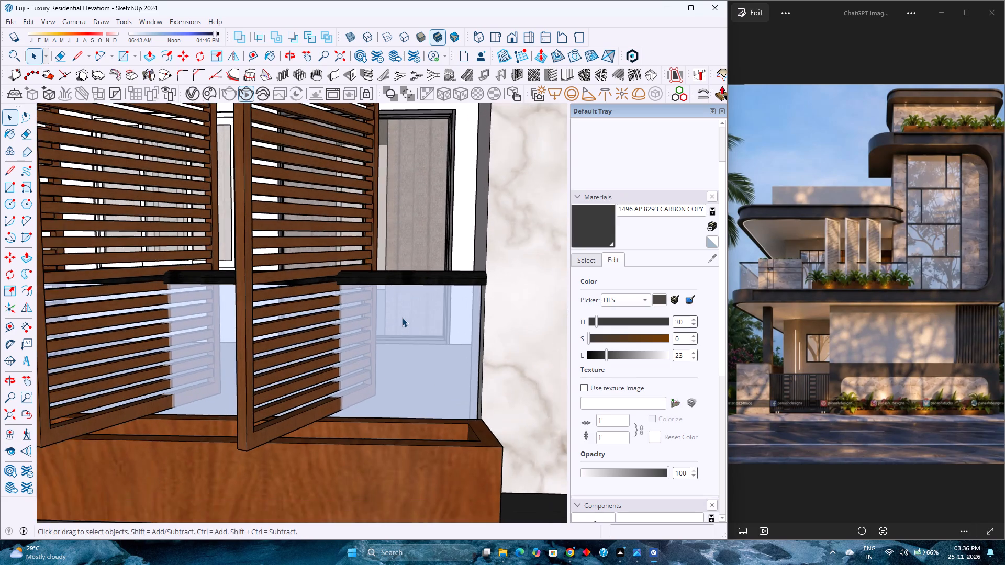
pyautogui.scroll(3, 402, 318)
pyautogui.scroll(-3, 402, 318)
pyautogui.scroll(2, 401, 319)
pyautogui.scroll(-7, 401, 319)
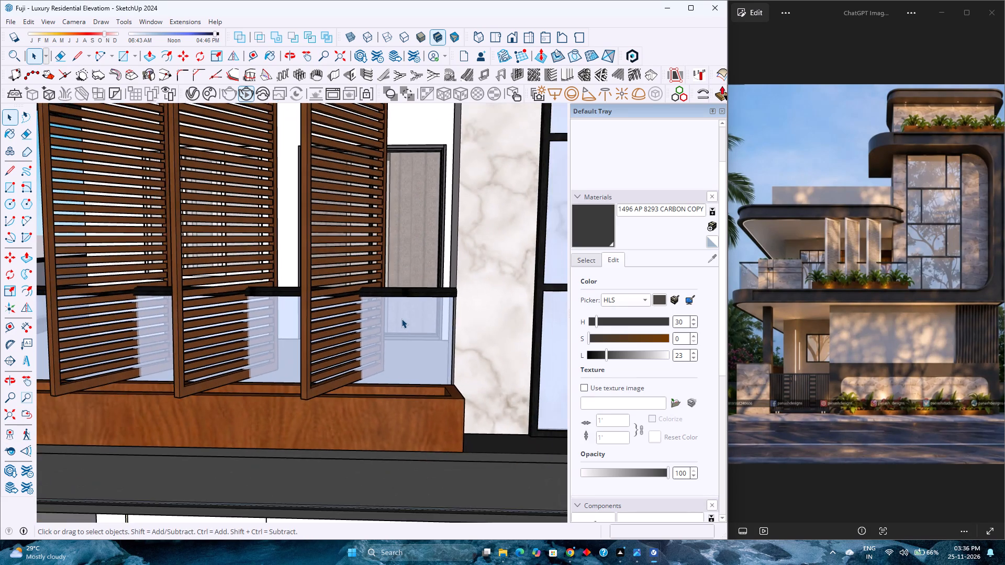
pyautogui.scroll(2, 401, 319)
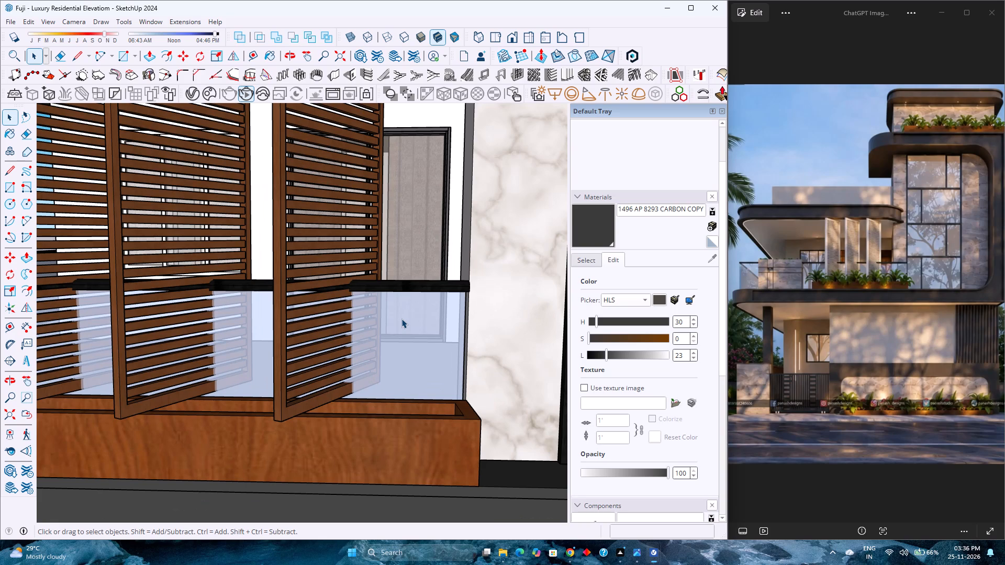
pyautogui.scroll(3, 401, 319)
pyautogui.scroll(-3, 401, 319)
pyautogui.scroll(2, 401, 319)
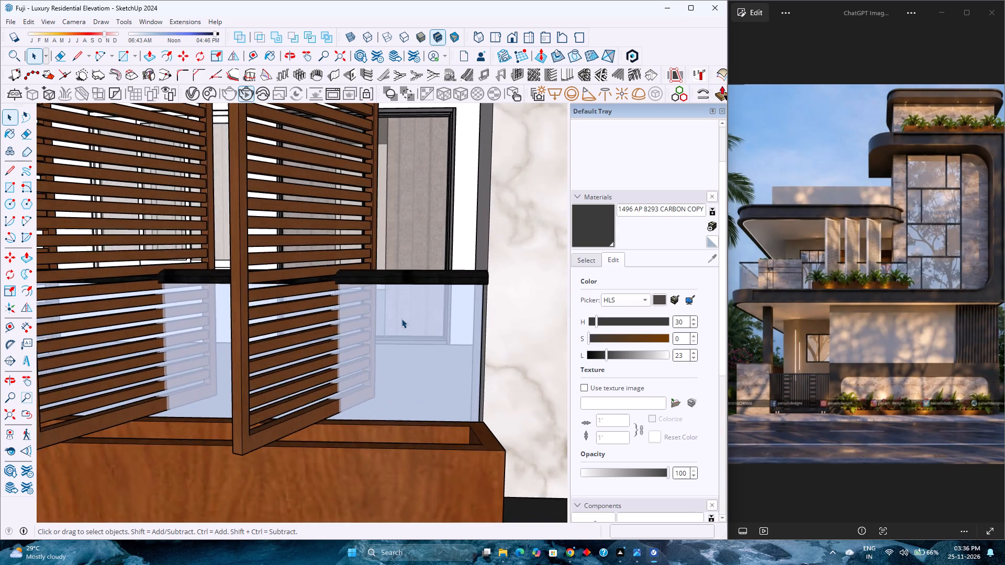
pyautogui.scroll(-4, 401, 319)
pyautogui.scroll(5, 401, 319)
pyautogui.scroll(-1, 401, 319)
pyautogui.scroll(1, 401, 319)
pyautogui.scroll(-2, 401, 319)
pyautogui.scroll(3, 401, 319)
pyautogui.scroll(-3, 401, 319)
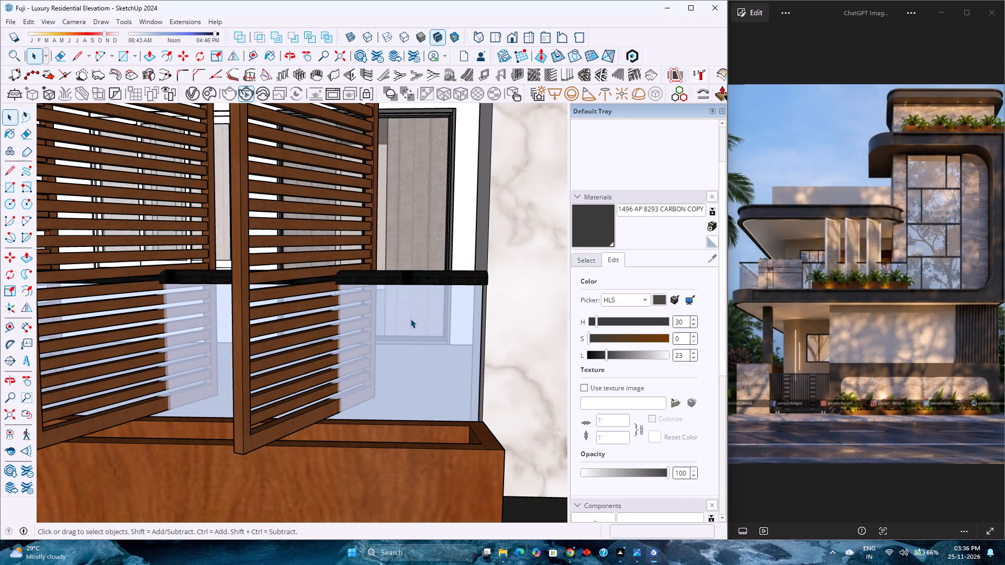
# Examine the balcony louvres, the planter and the roof slab above them from several angles, including from below.
pyautogui.scroll(-9, 403, 322)
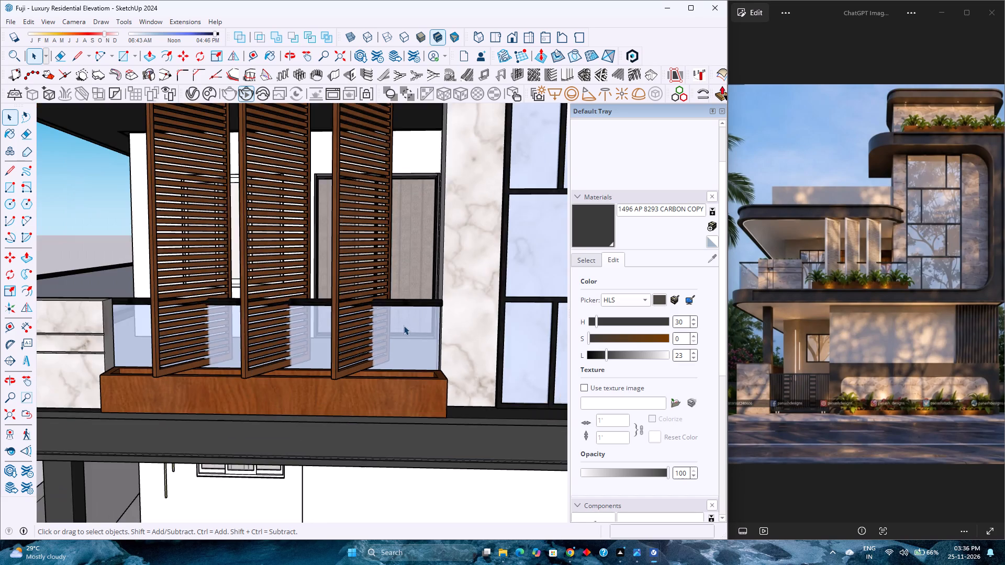
pyautogui.scroll(-12, 399, 325)
pyautogui.middleClick(387, 329)
pyautogui.moveTo(385, 330); pyautogui.dragTo(281, 362, button='middle')
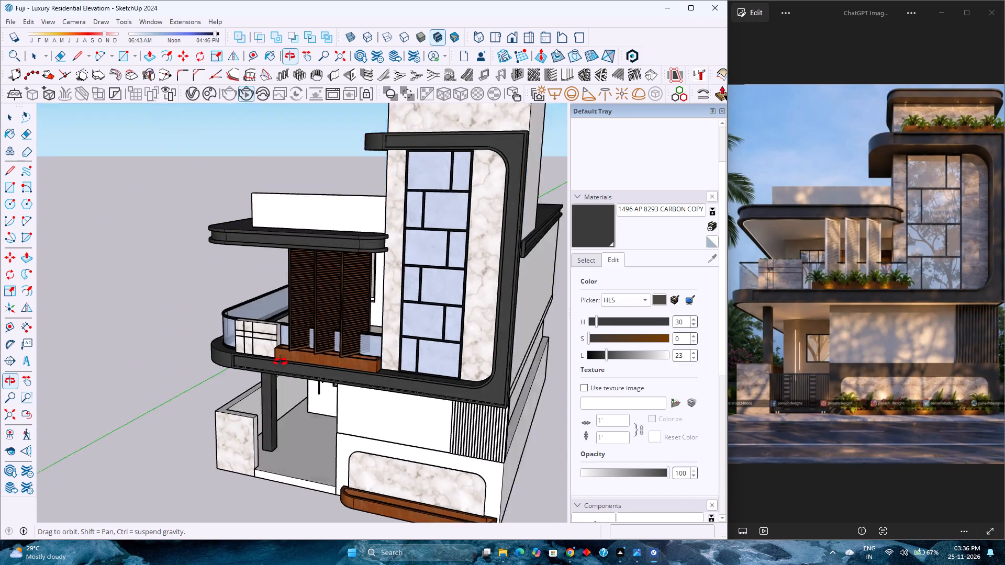
pyautogui.moveTo(281, 362); pyautogui.dragTo(128, 388, button='middle')
pyautogui.moveTo(119, 388); pyautogui.dragTo(114, 389, button='middle')
pyautogui.moveTo(114, 389); pyautogui.dragTo(213, 387, button='middle')
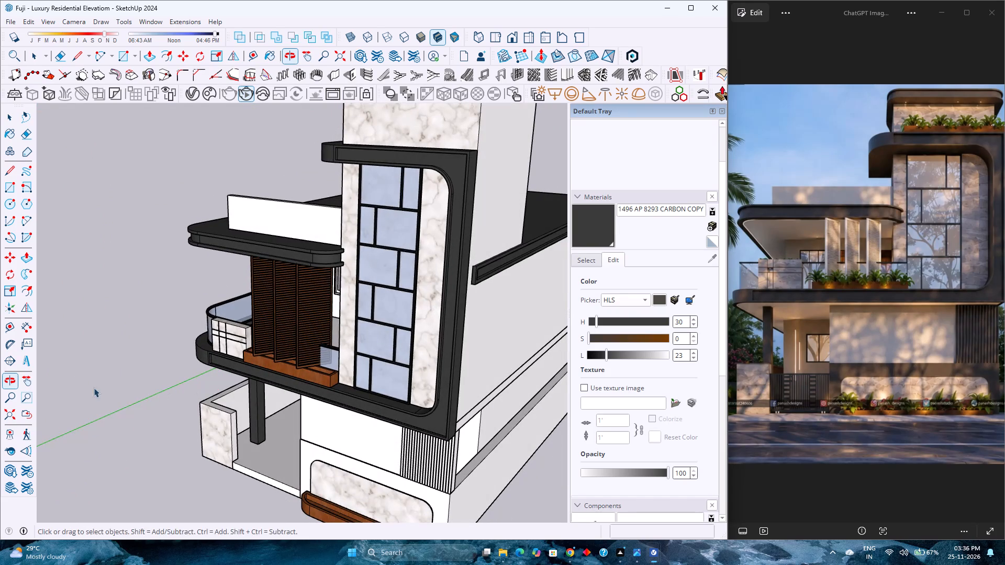
pyautogui.middleClick(94, 388)
pyautogui.middleClick(100, 378)
pyautogui.scroll(5, 310, 329)
pyautogui.scroll(5, 295, 412)
pyautogui.scroll(2, 304, 342)
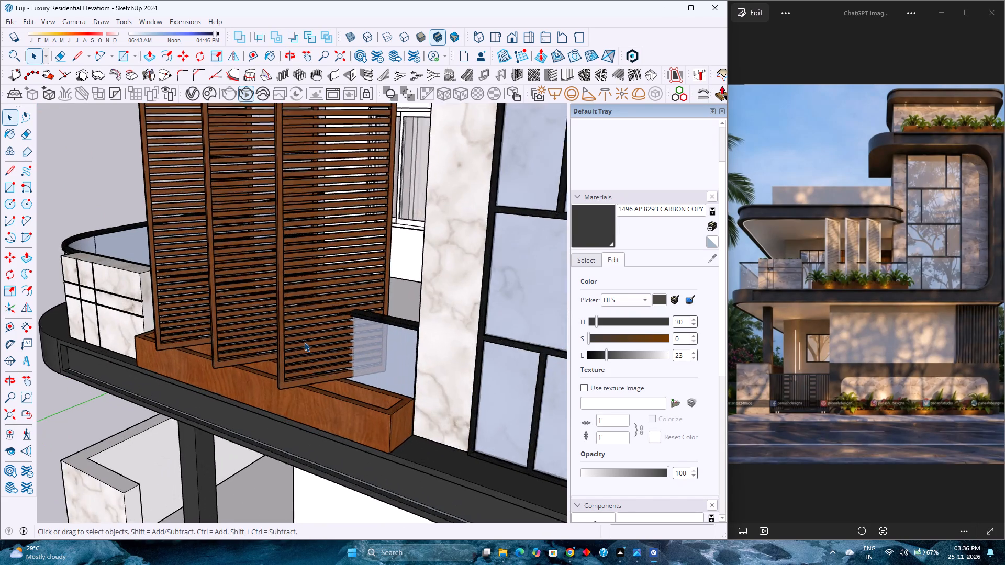
pyautogui.scroll(11, 304, 342)
pyautogui.moveTo(298, 378); pyautogui.dragTo(205, 419, button='middle')
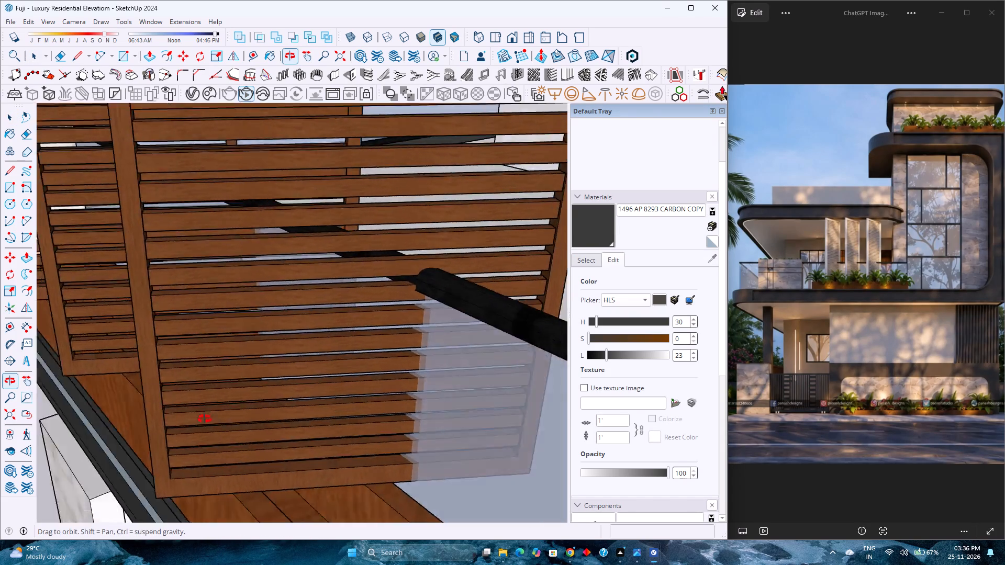
pyautogui.moveTo(205, 419); pyautogui.dragTo(485, 409, button='middle')
pyautogui.middleClick(492, 409)
pyautogui.moveTo(492, 409); pyautogui.dragTo(315, 395, button='middle')
pyautogui.scroll(-18, 314, 393)
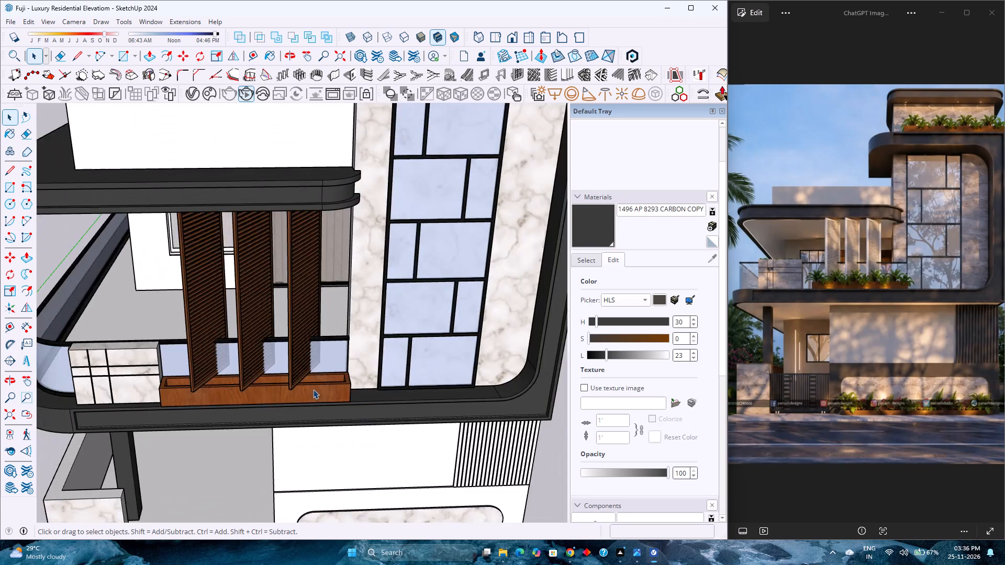
pyautogui.scroll(-10, 313, 389)
pyautogui.moveTo(318, 394); pyautogui.dragTo(326, 265, button='middle')
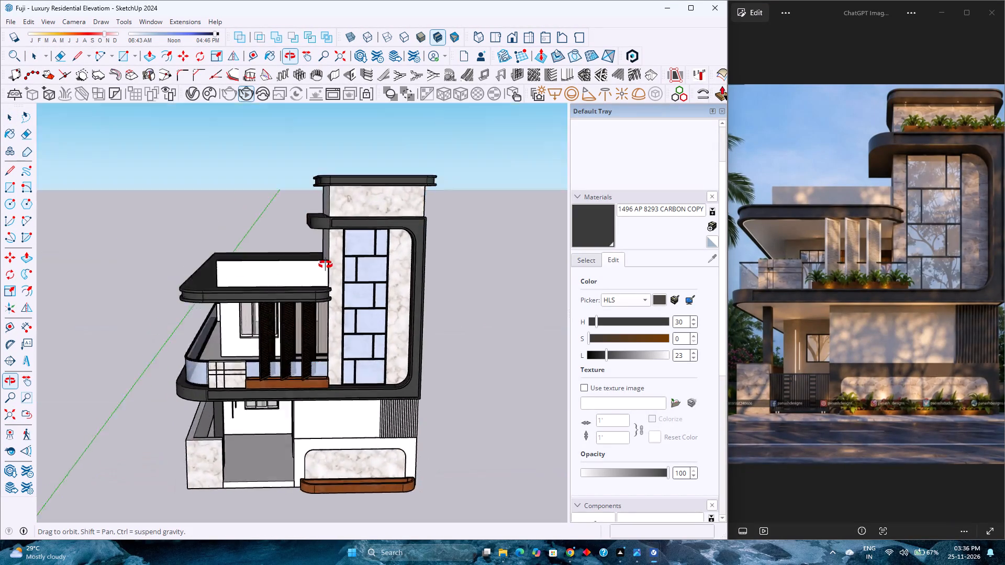
pyautogui.moveTo(326, 265); pyautogui.dragTo(449, 210, button='middle')
pyautogui.moveTo(449, 207); pyautogui.dragTo(345, 141, button='middle')
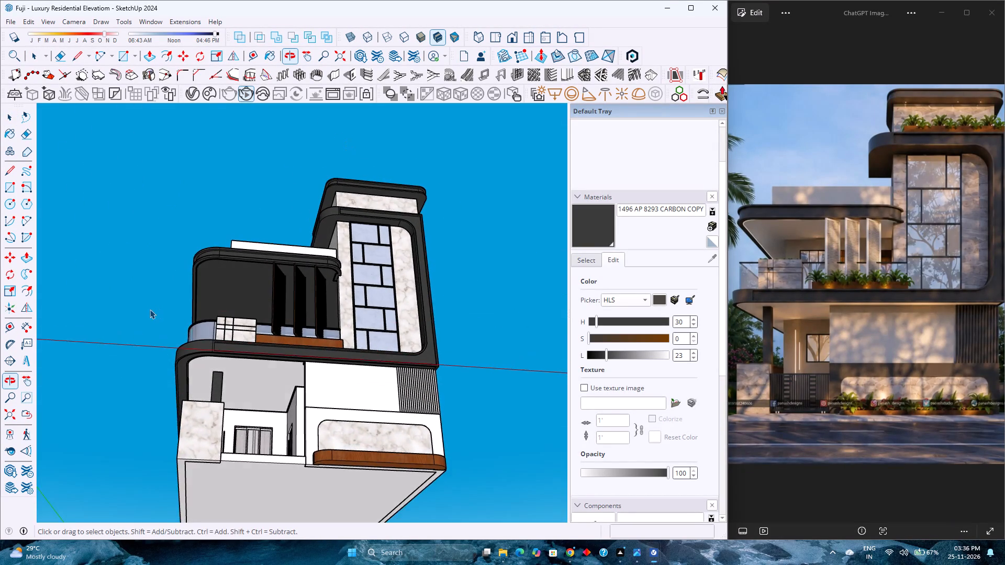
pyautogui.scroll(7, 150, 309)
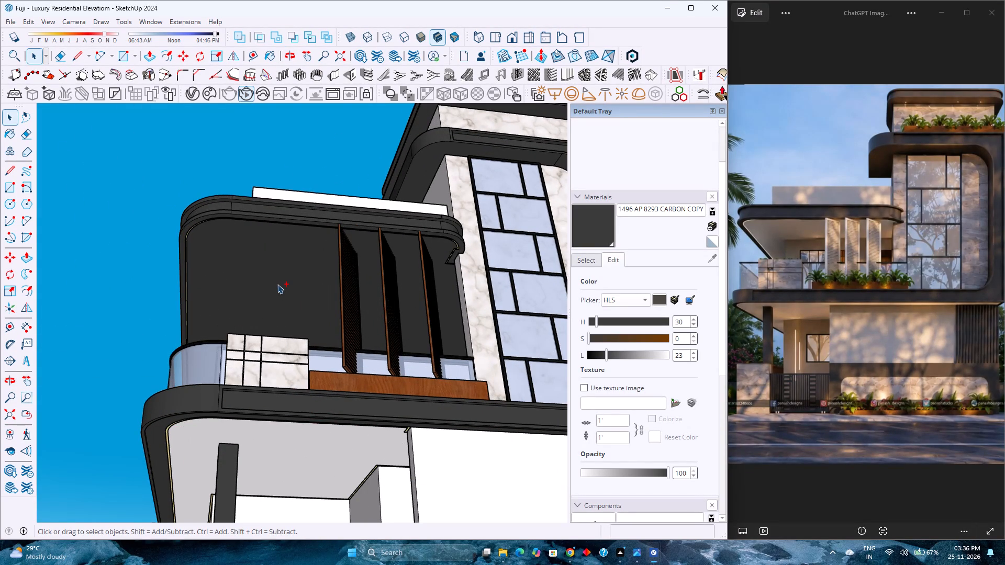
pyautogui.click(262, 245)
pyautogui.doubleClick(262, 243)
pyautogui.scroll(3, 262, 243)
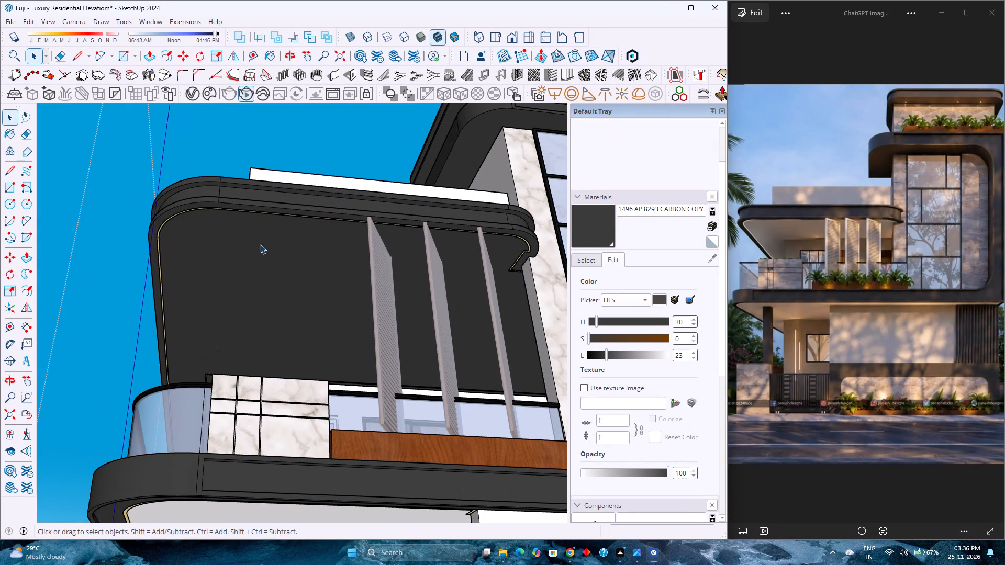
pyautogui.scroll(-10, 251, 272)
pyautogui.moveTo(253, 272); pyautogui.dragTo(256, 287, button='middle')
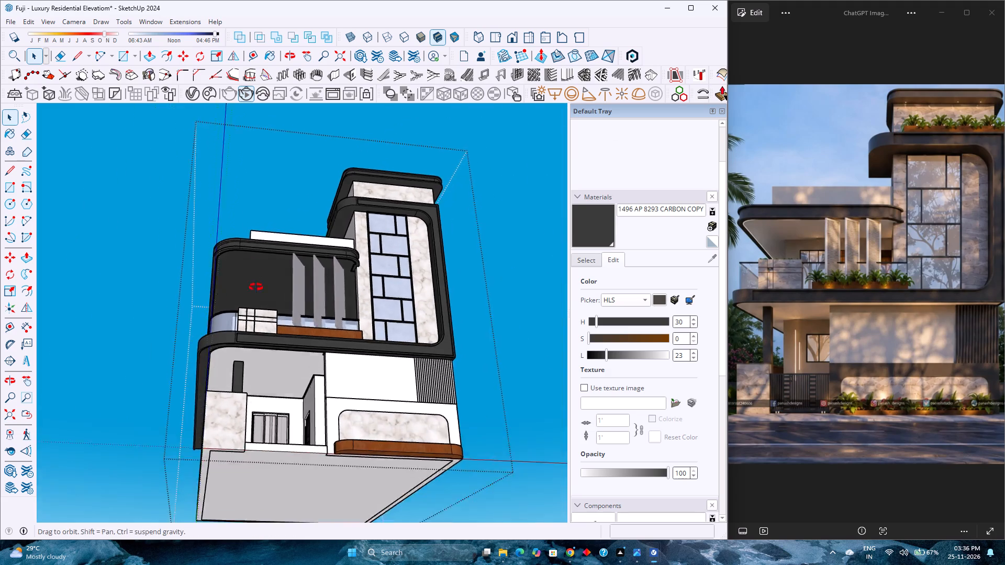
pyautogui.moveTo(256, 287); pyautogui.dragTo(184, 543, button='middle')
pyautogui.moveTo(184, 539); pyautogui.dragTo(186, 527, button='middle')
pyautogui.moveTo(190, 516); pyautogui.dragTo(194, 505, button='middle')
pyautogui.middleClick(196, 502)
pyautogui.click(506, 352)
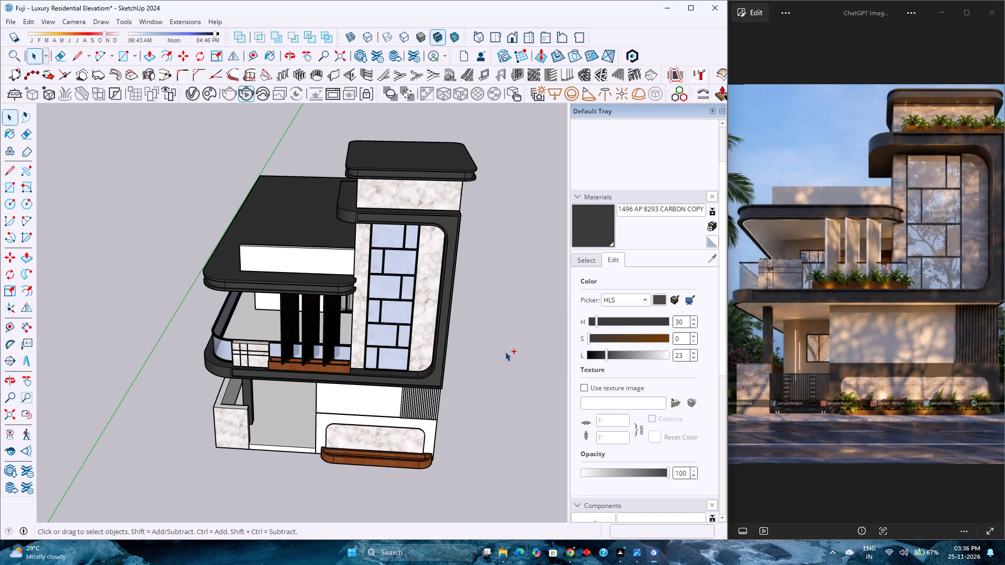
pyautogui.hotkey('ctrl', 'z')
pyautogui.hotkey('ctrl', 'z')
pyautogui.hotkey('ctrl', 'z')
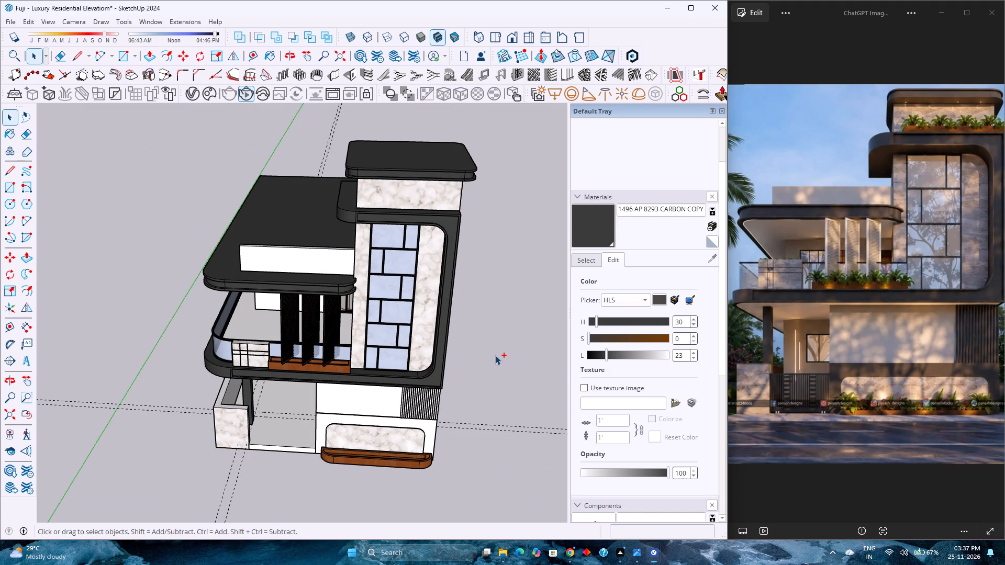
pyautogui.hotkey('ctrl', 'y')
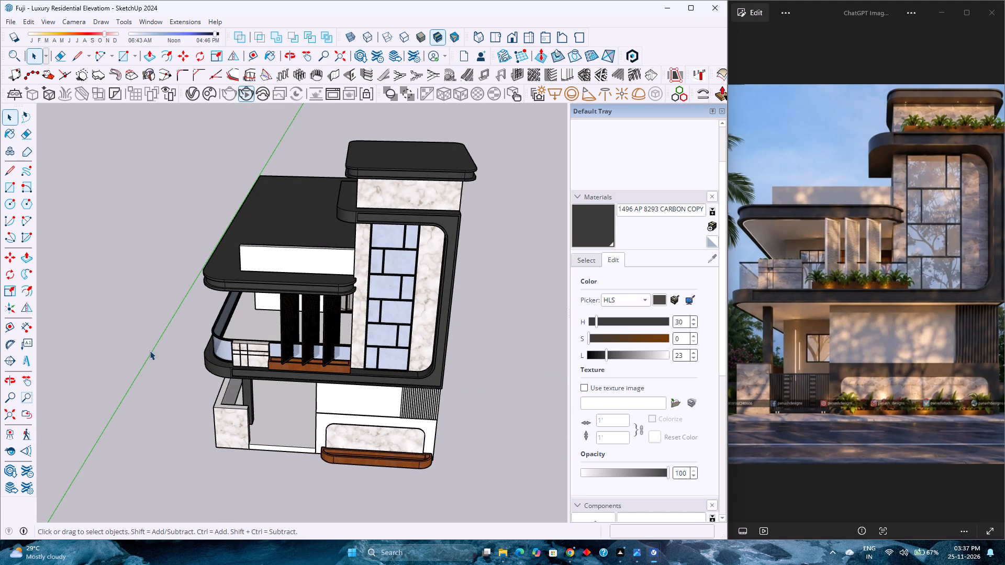
# Open the roof slab group above the louvred balcony and reset all of its geometry to the default material.
pyautogui.click(215, 277)
pyautogui.doubleClick(215, 277)
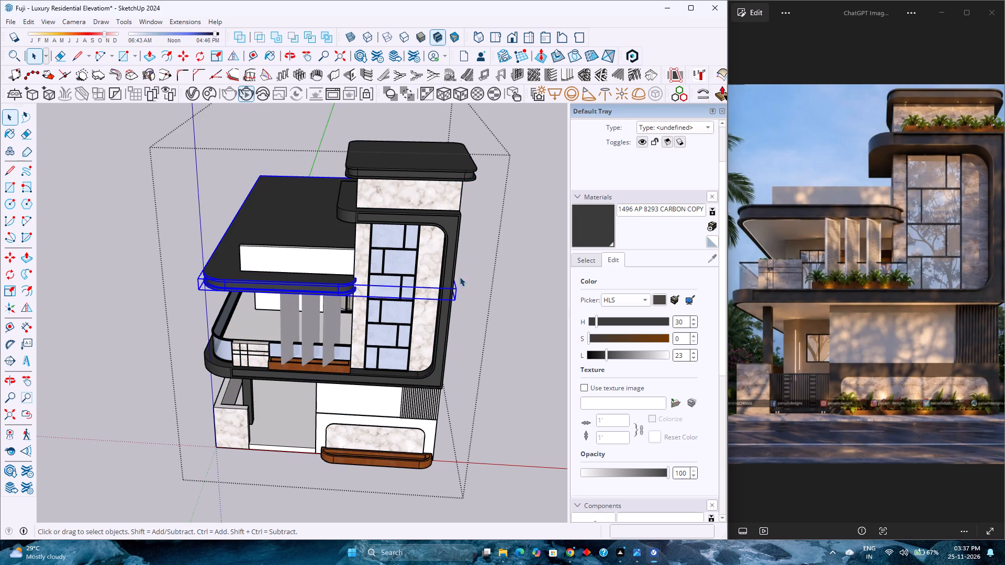
pyautogui.scroll(7, 613, 202)
pyautogui.scroll(4, 557, 194)
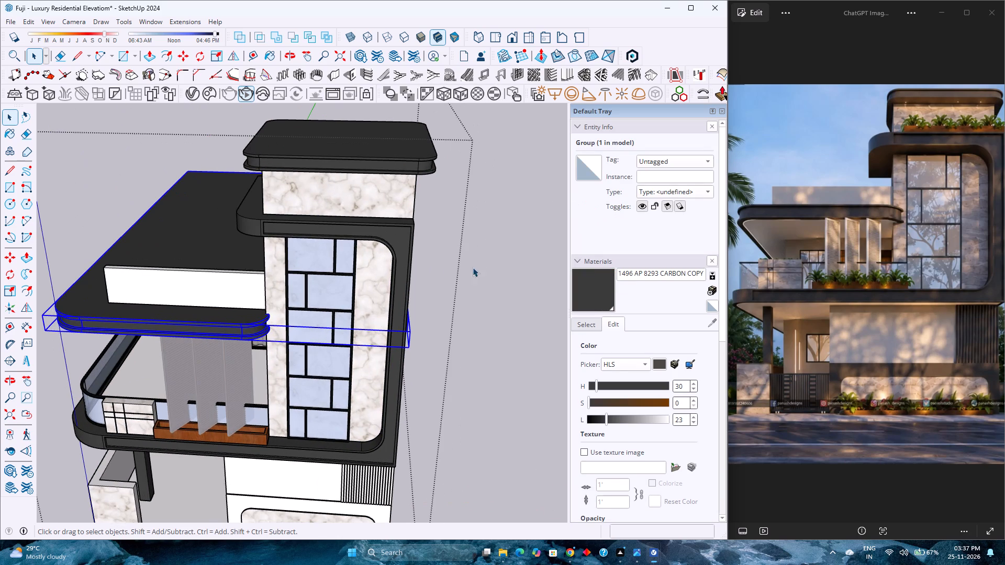
pyautogui.scroll(-2, 208, 343)
pyautogui.moveTo(205, 343); pyautogui.dragTo(233, 297, button='middle')
pyautogui.doubleClick(207, 317)
pyautogui.scroll(2, 207, 317)
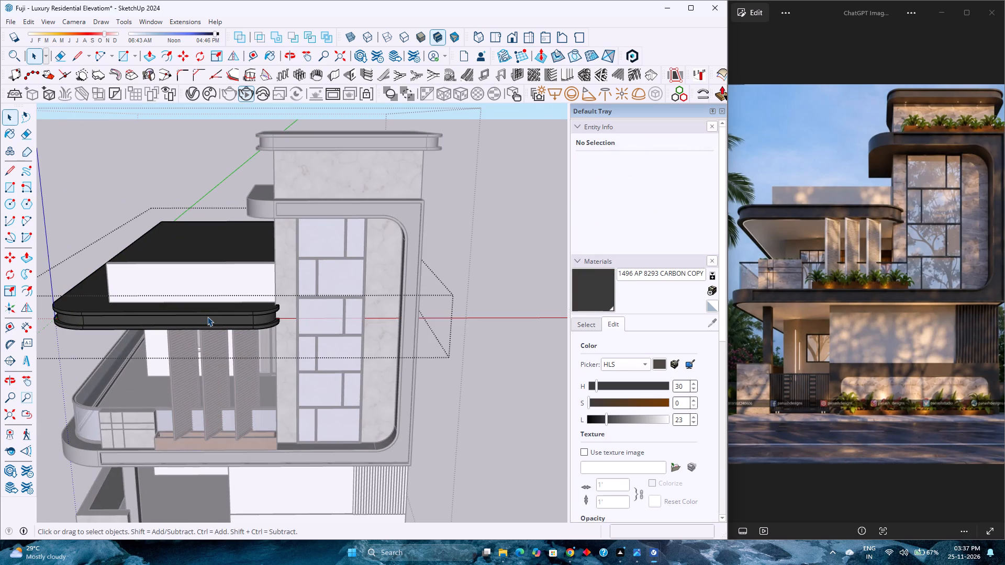
pyautogui.click(207, 317)
pyautogui.scroll(1, 207, 317)
pyautogui.tripleClick(68, 296)
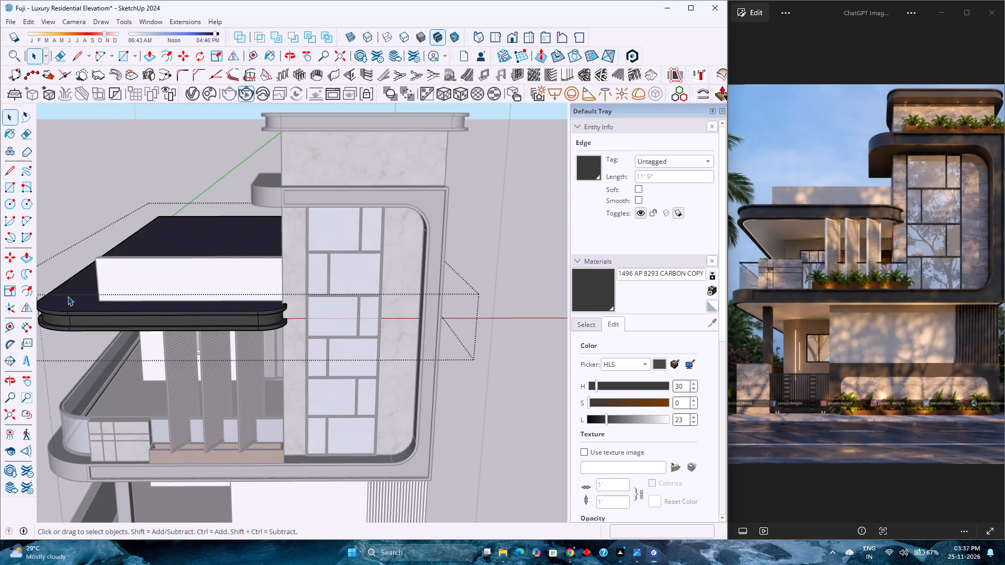
pyautogui.click(593, 176)
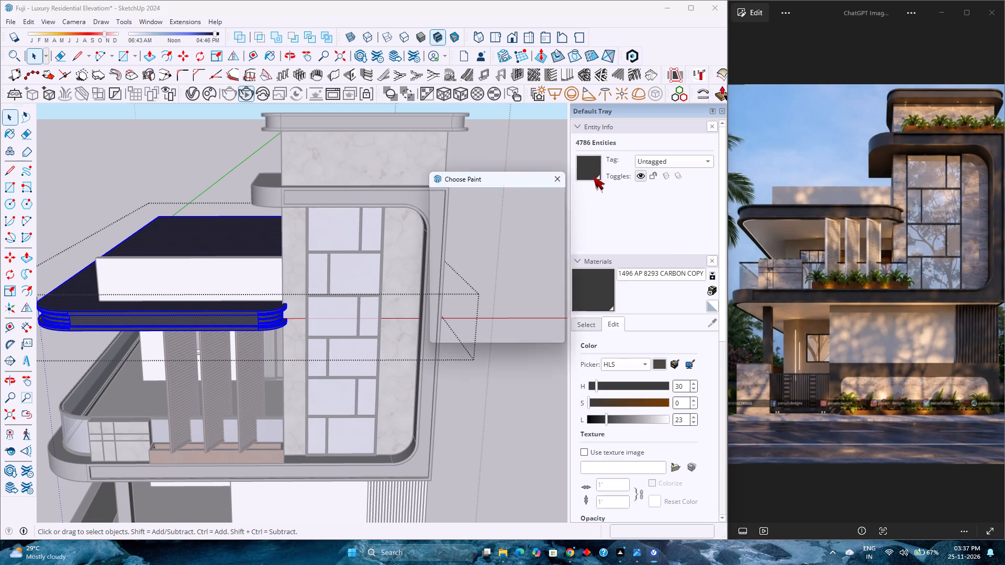
pyautogui.scroll(20, 473, 266)
pyautogui.scroll(1, 473, 266)
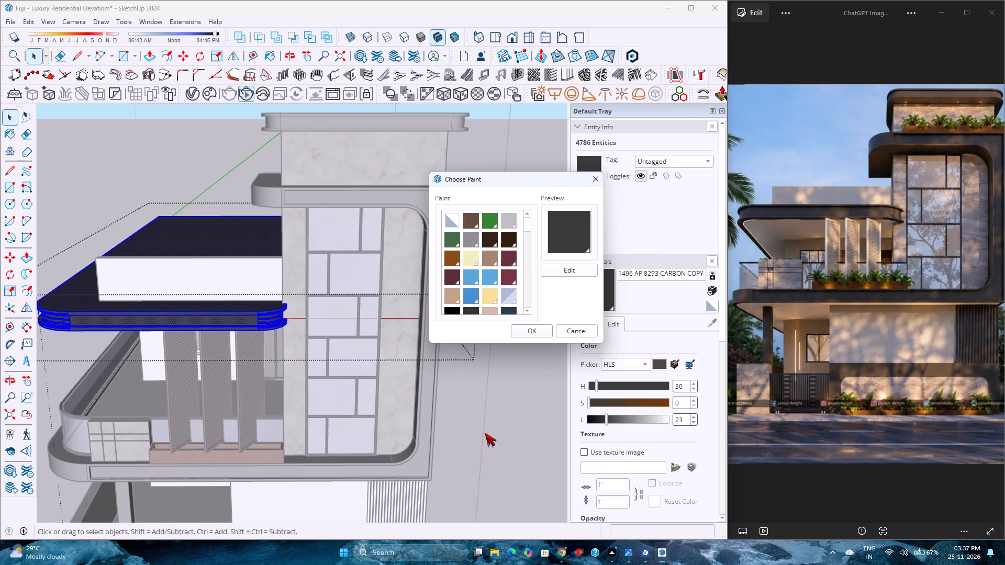
pyautogui.click(450, 221)
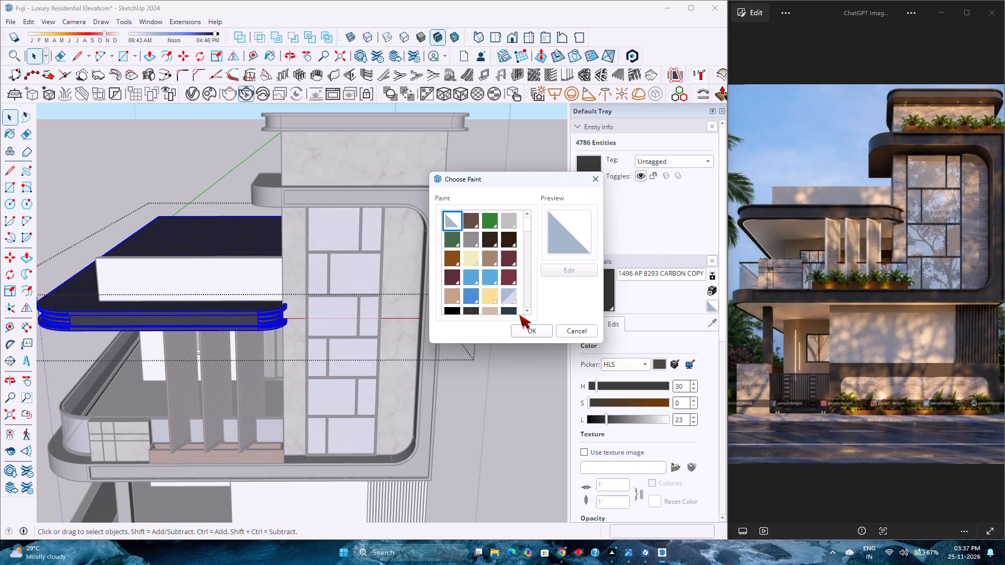
pyautogui.click(524, 333)
pyautogui.click(498, 431)
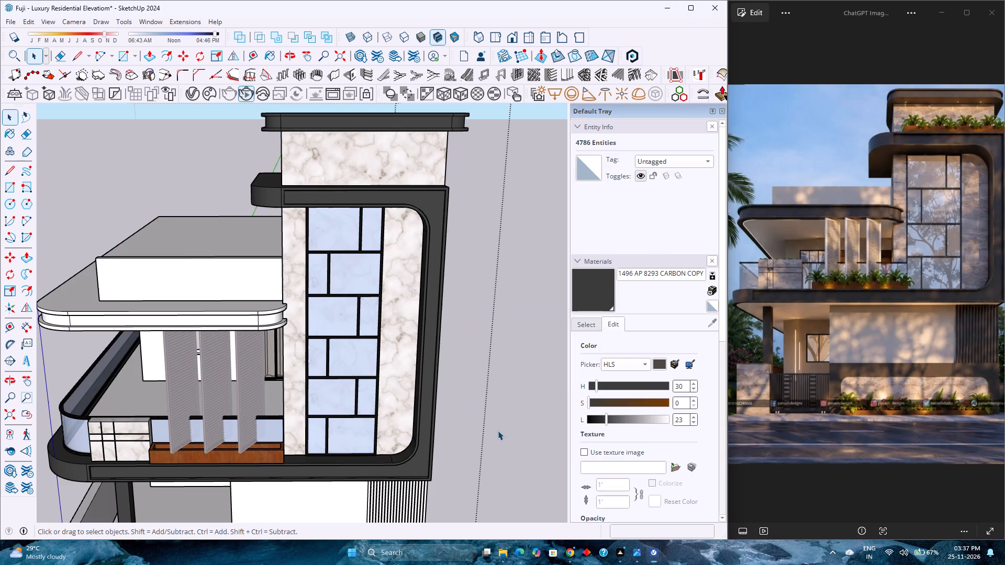
# Inside the slab group, paint the curved corner, front and side fascia bands with 1496 AP 8293 CARBON COPY.
pyautogui.scroll(-2, 178, 339)
pyautogui.moveTo(183, 344); pyautogui.dragTo(404, 275, button='middle')
pyautogui.middleClick(440, 243)
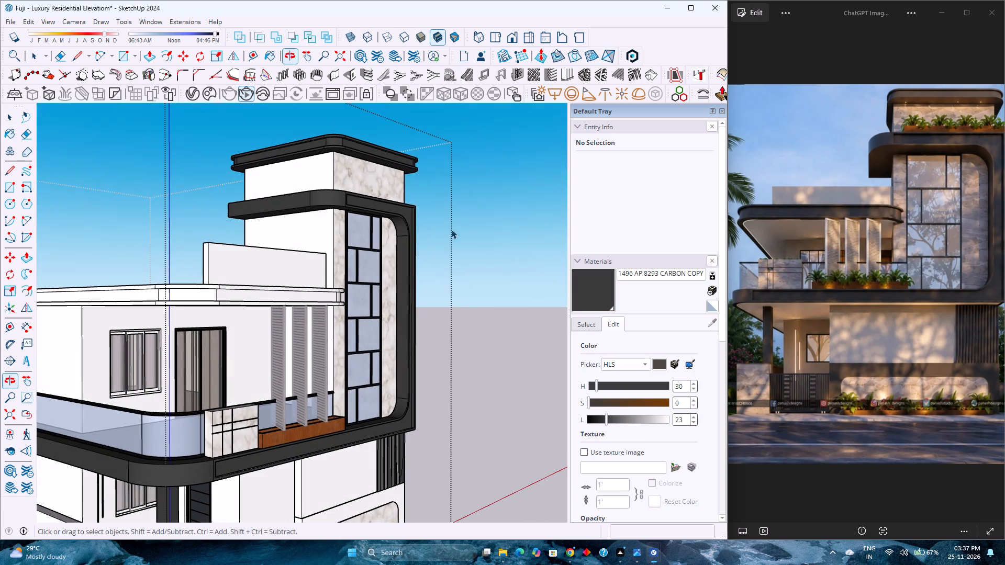
pyautogui.middleClick(456, 223)
pyautogui.scroll(4, 169, 285)
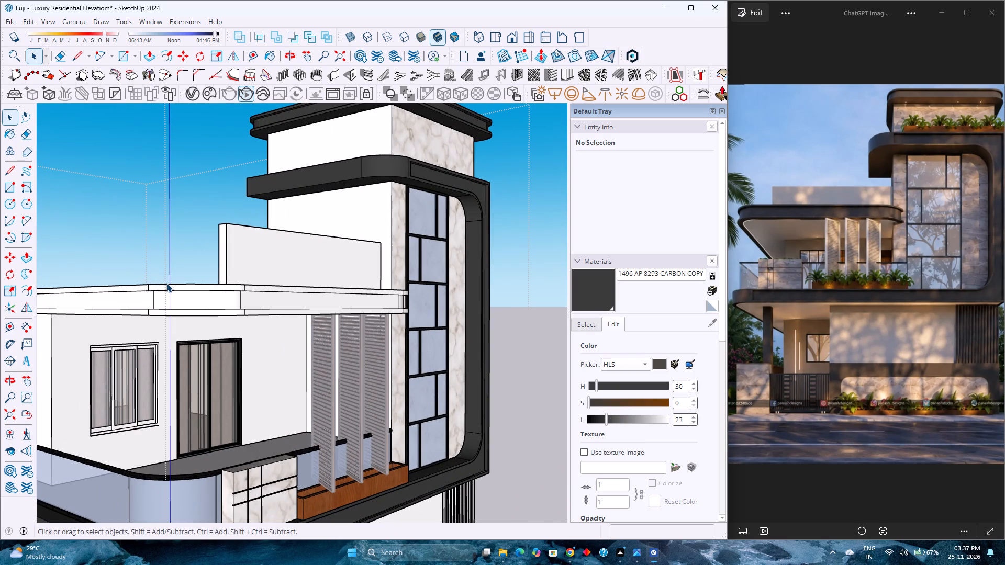
pyautogui.scroll(2, 169, 288)
pyautogui.click(170, 303)
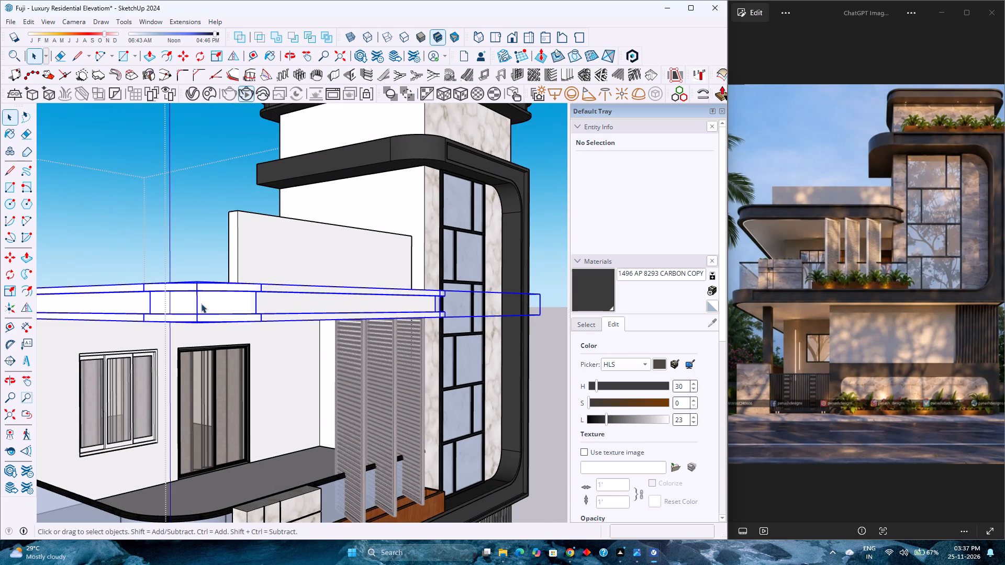
pyautogui.doubleClick(217, 298)
pyautogui.scroll(3, 217, 299)
pyautogui.click(217, 299)
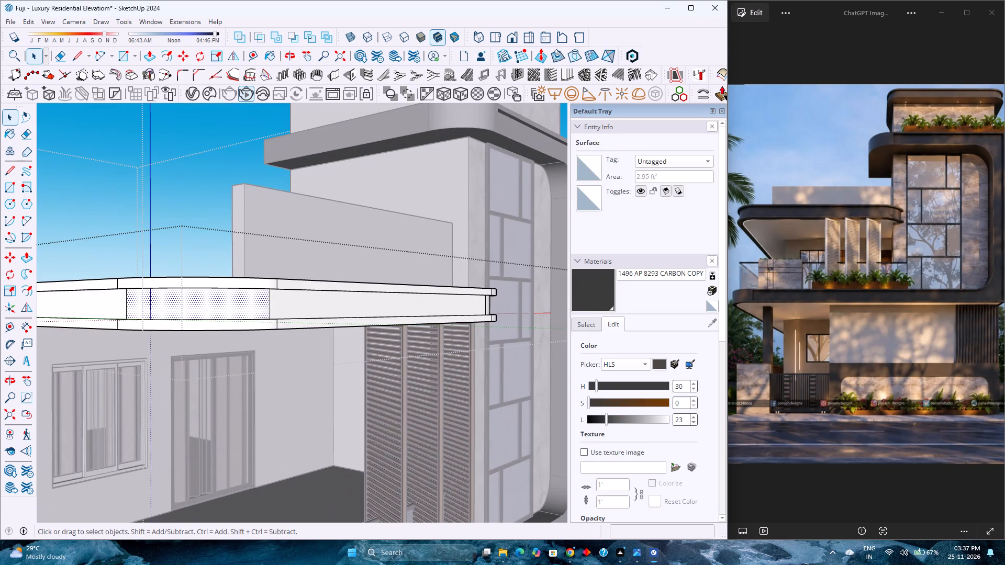
pyautogui.click(601, 297)
pyautogui.click(252, 307)
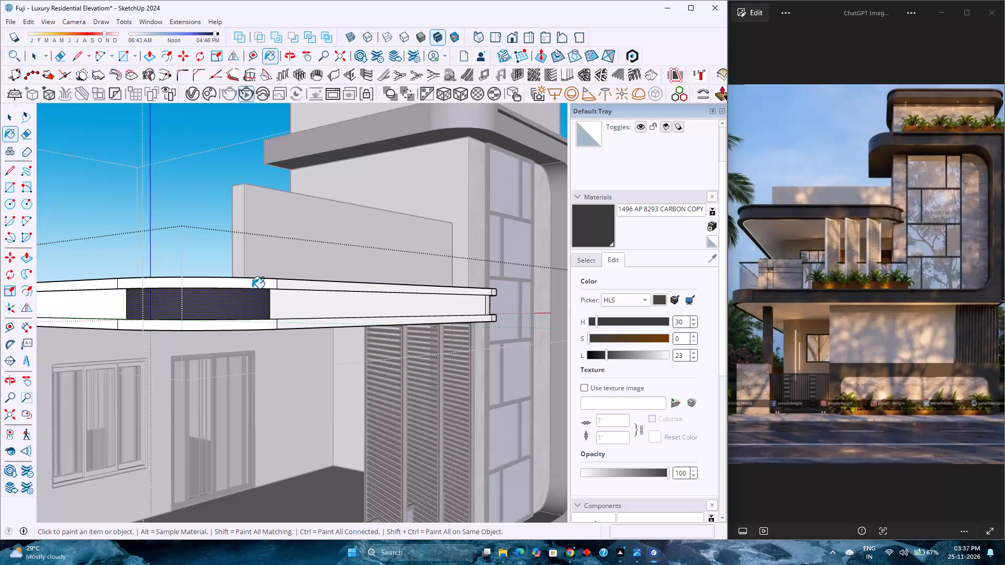
pyautogui.click(249, 282)
pyautogui.click(246, 324)
pyautogui.click(299, 326)
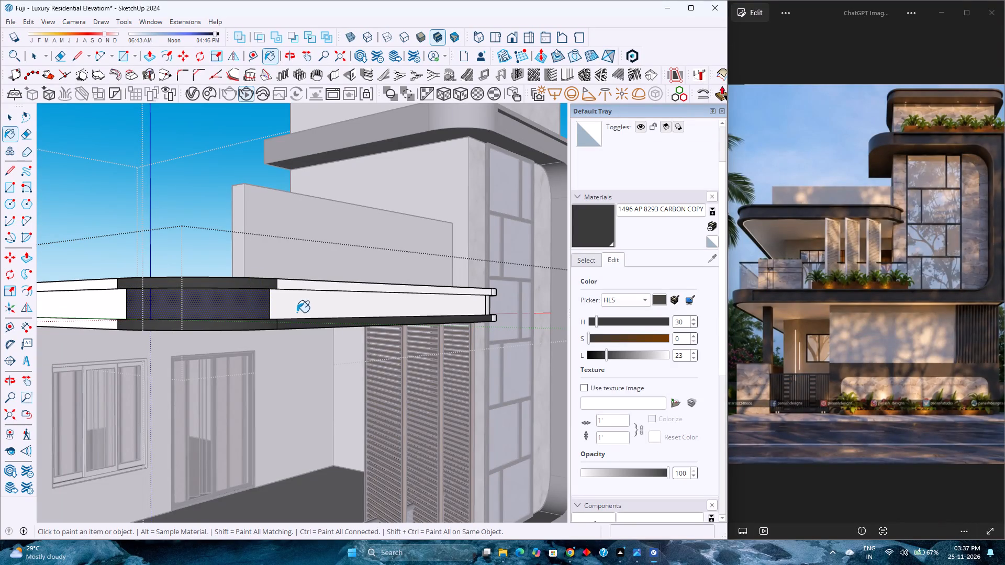
pyautogui.click(295, 308)
pyautogui.click(287, 285)
pyautogui.click(289, 284)
pyautogui.scroll(-4, 289, 285)
pyautogui.click(172, 296)
pyautogui.click(166, 312)
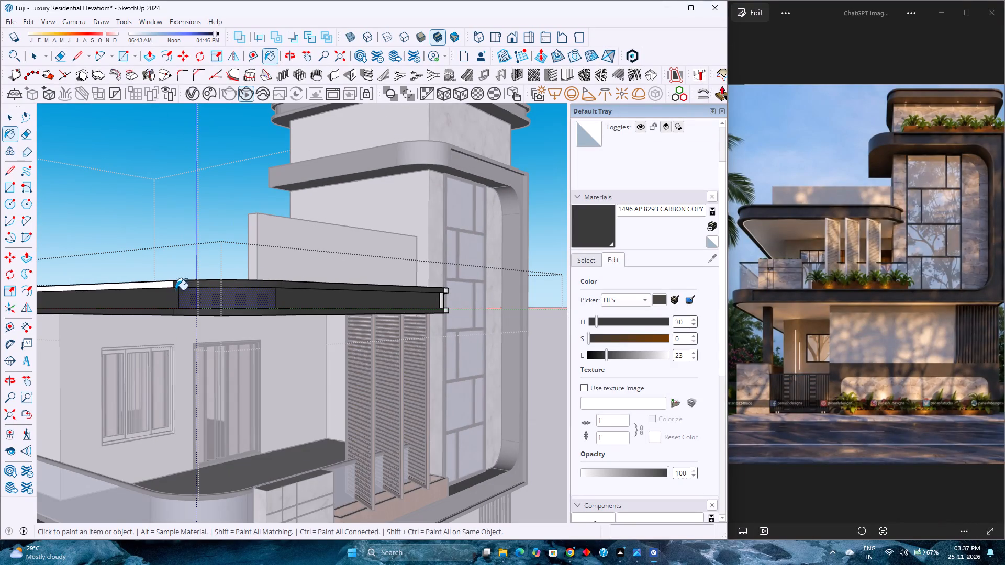
pyautogui.click(167, 284)
# Paint the slab's outer underside rim, the recess beneath its upper band and the top surface with the same carbon material.
pyautogui.scroll(-2, 187, 300)
pyautogui.moveTo(187, 300); pyautogui.dragTo(378, 157, button='middle')
pyautogui.middleClick(378, 157)
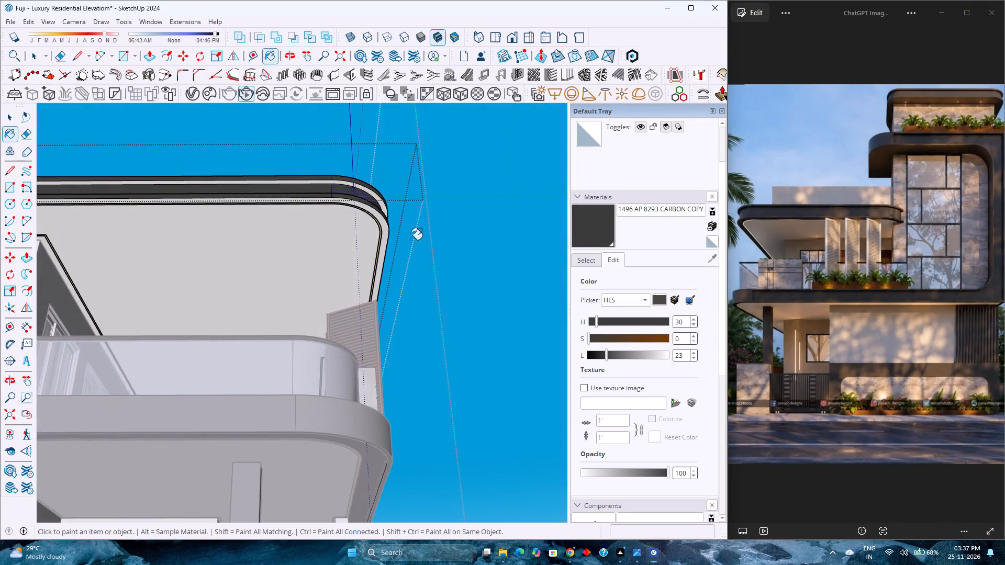
pyautogui.scroll(6, 405, 242)
pyautogui.click(366, 219)
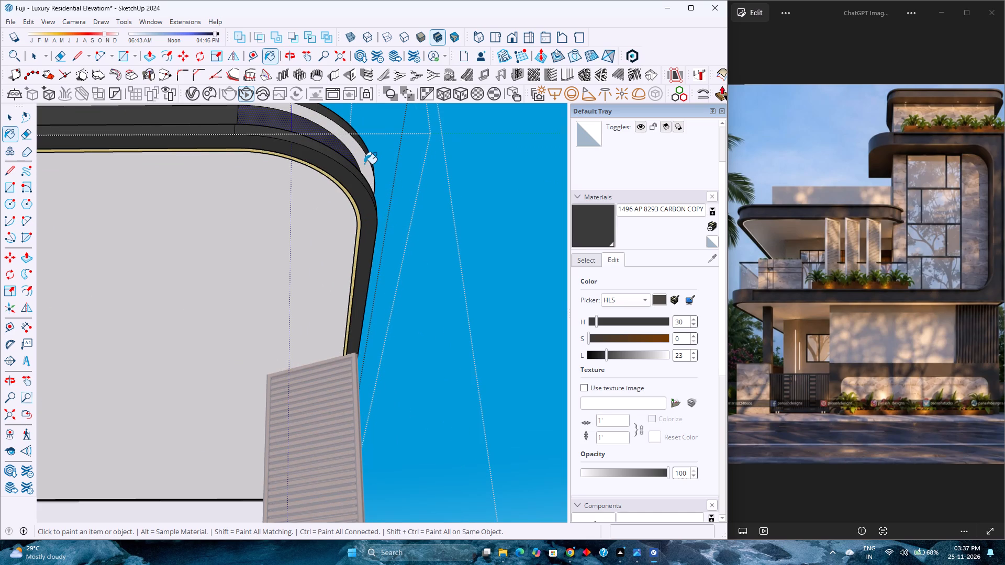
pyautogui.click(364, 163)
pyautogui.scroll(-8, 396, 199)
pyautogui.moveTo(396, 199); pyautogui.dragTo(191, 509, button='middle')
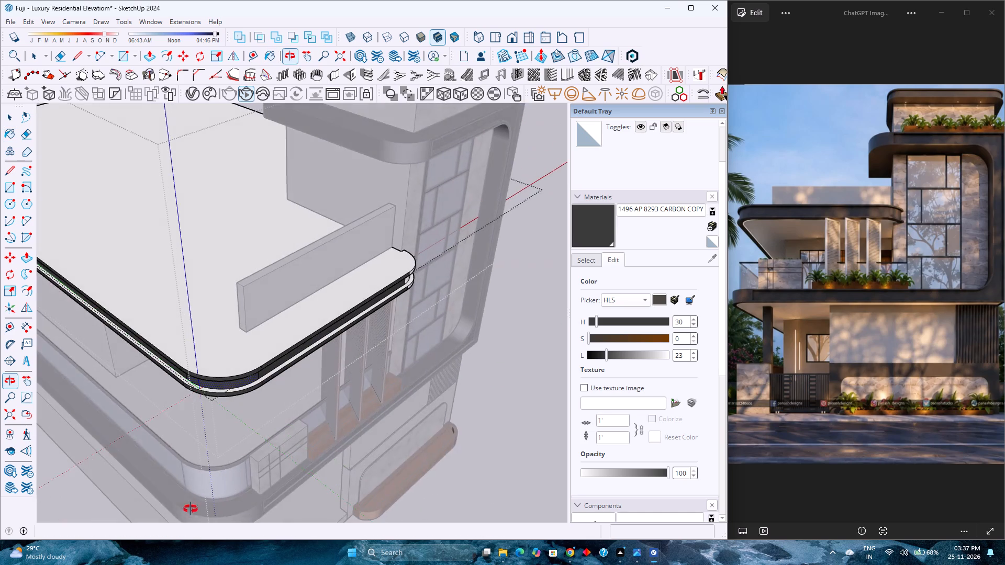
pyautogui.middleClick(191, 509)
pyautogui.scroll(8, 239, 398)
pyautogui.click(230, 378)
pyautogui.click(220, 319)
# Paint the three bands of the slab's rounded end beside the glazed tower with the same carbon material.
pyautogui.scroll(-14, 225, 327)
pyautogui.moveTo(361, 327); pyautogui.dragTo(38, 348, button='middle')
pyautogui.middleClick(38, 348)
pyautogui.scroll(2, 308, 321)
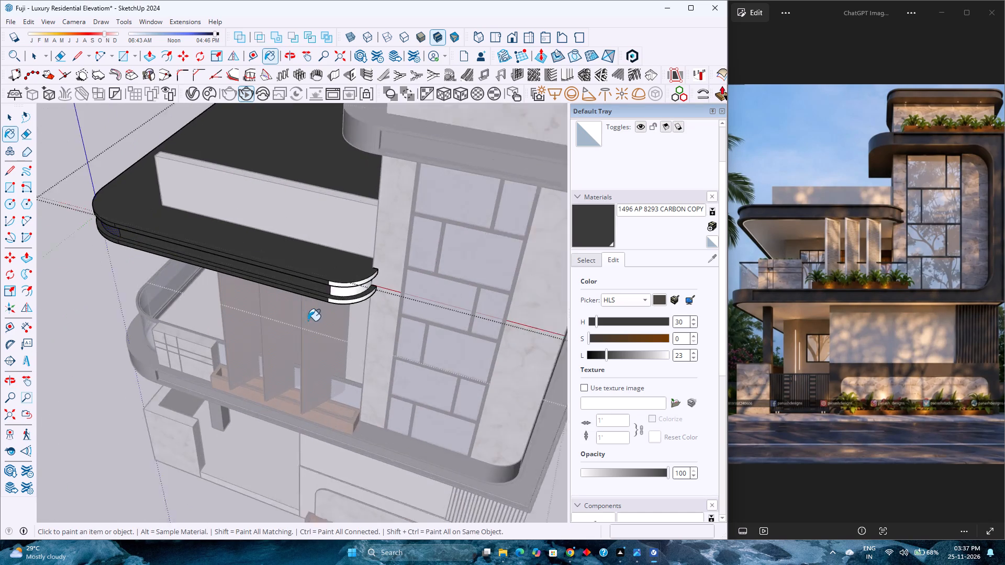
pyautogui.scroll(11, 308, 321)
pyautogui.click(347, 282)
pyautogui.click(347, 255)
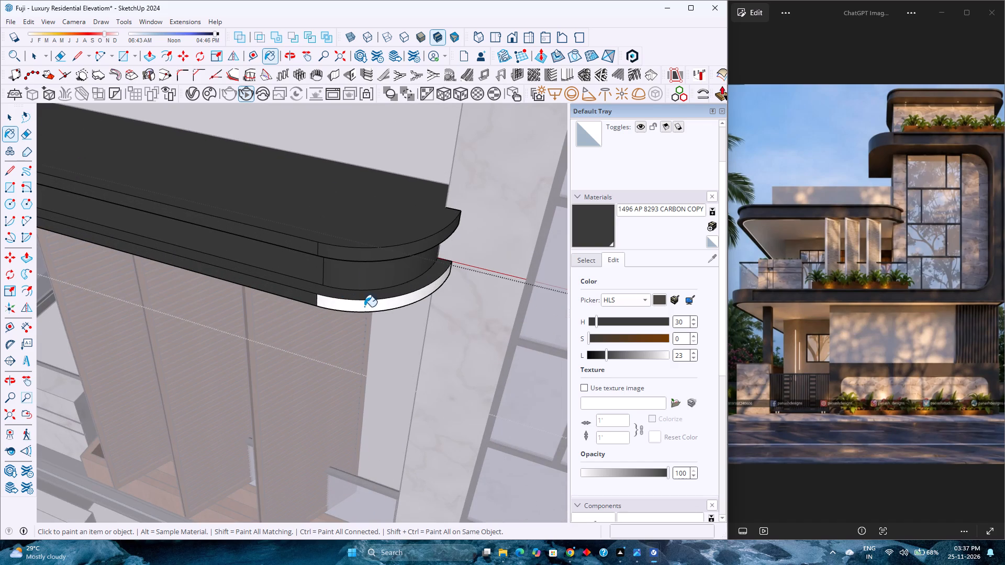
pyautogui.click(365, 306)
# Examine the painted slab edges and soffit from the front, the side and below.
pyautogui.scroll(-9, 443, 320)
pyautogui.moveTo(332, 346); pyautogui.dragTo(469, 201, button='middle')
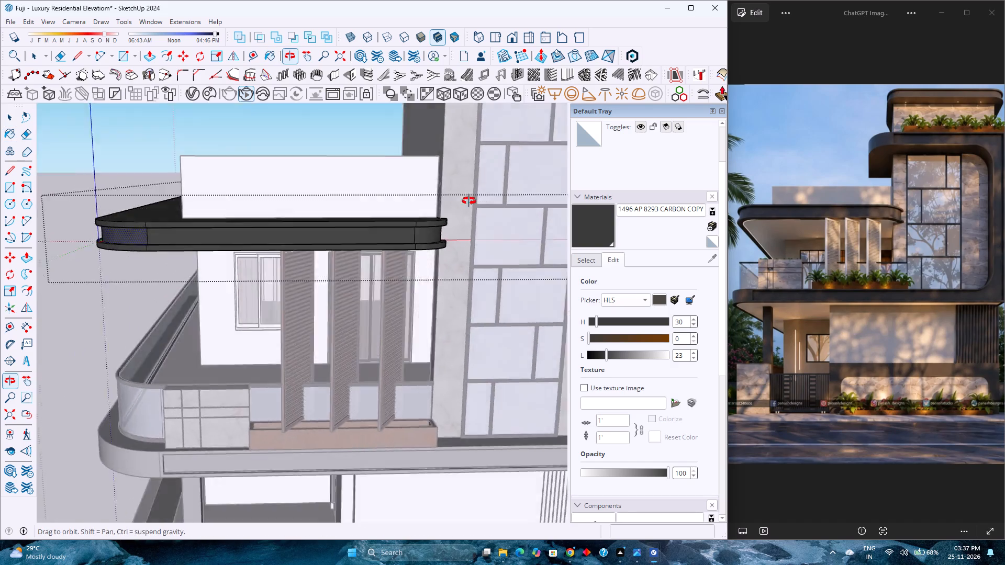
pyautogui.moveTo(469, 201); pyautogui.dragTo(552, 137, button='middle')
pyautogui.middleClick(552, 137)
pyautogui.moveTo(392, 243); pyautogui.dragTo(541, 183, button='middle')
pyautogui.middleClick(541, 183)
pyautogui.scroll(-8, 483, 207)
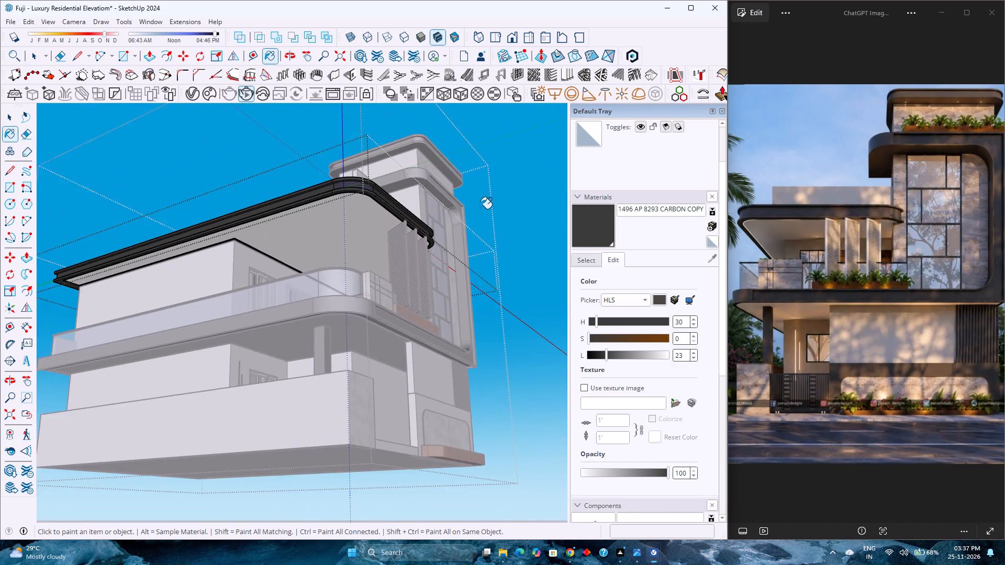
pyautogui.scroll(-2, 467, 211)
pyautogui.scroll(3, 251, 260)
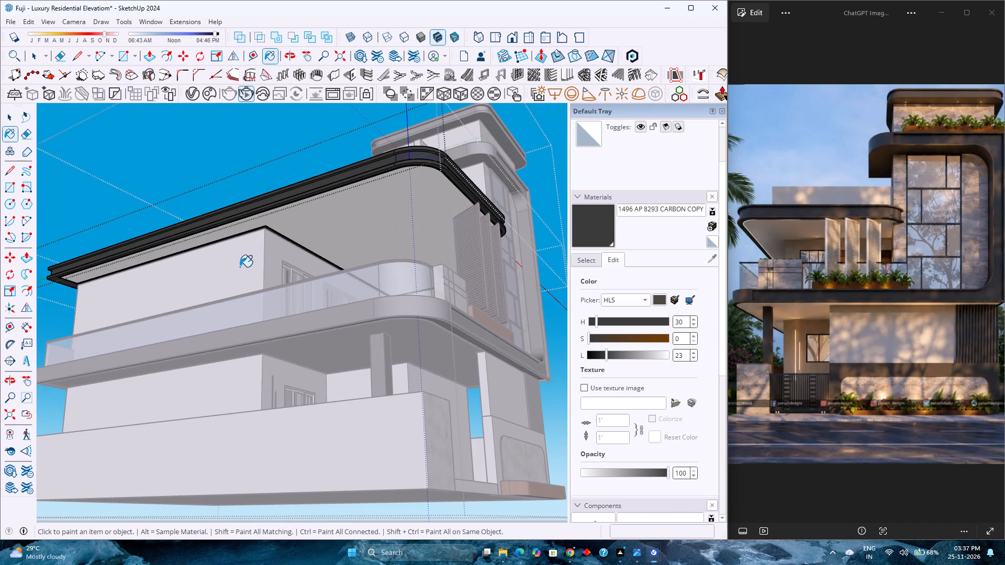
# Leave the Paint Bucket tool and close the roof slab group.
pyautogui.press('space')
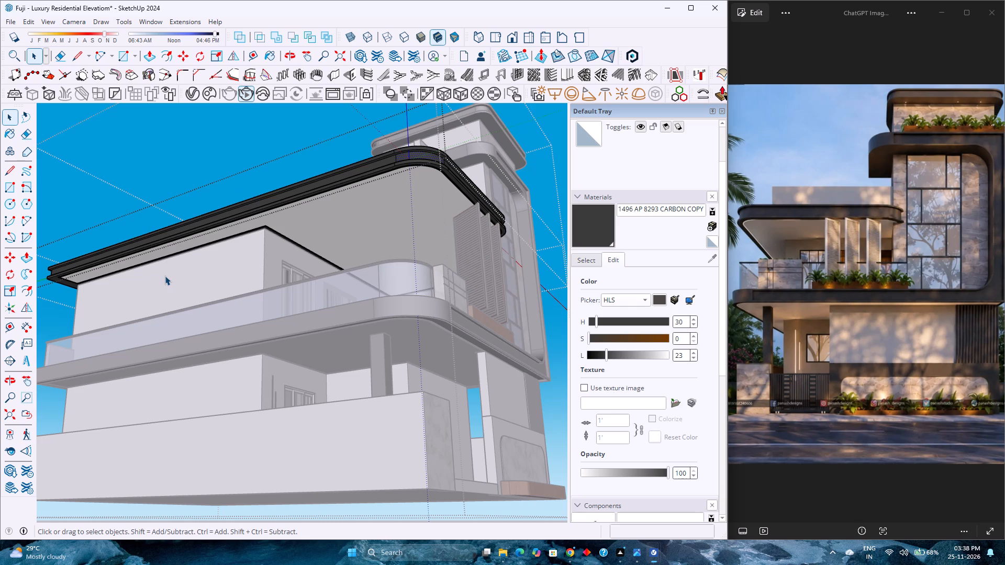
pyautogui.press('space')
pyautogui.scroll(-2, 166, 274)
pyautogui.click(189, 164)
# Examine the whole elevation, the balcony louvres and the soffits from the front, the side and below.
pyautogui.moveTo(237, 205); pyautogui.dragTo(206, 236, button='middle')
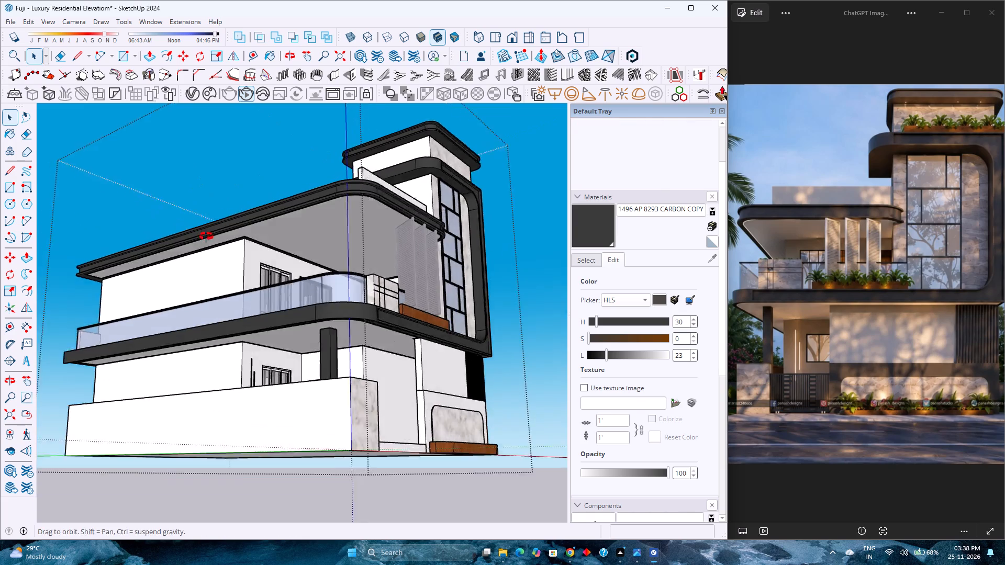
pyautogui.moveTo(206, 236); pyautogui.dragTo(157, 296, button='middle')
pyautogui.scroll(-4, 181, 281)
pyautogui.moveTo(223, 279); pyautogui.dragTo(62, 289, button='middle')
pyautogui.middleClick(63, 289)
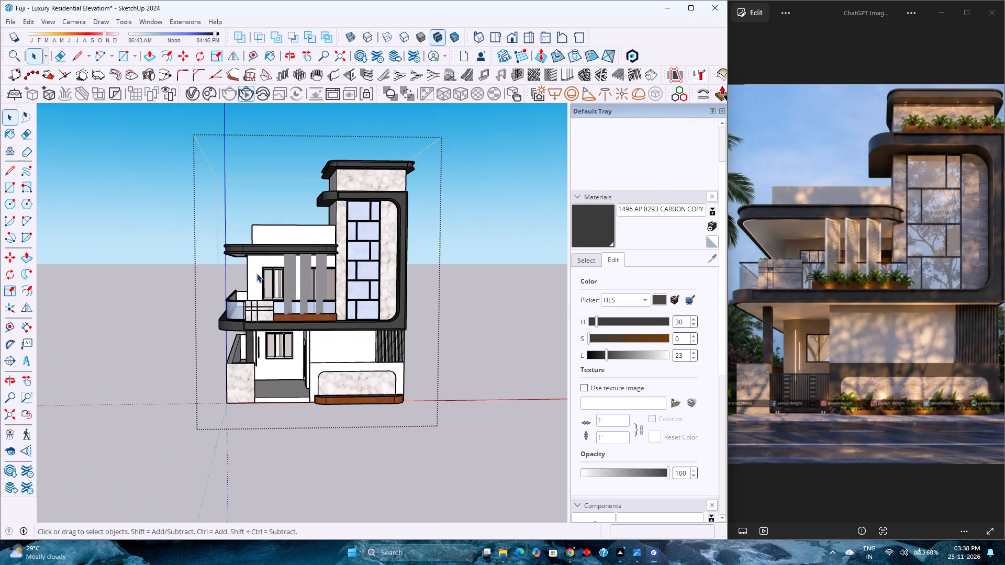
pyautogui.scroll(3, 268, 270)
pyautogui.moveTo(93, 320); pyautogui.dragTo(94, 257, button='middle')
pyautogui.middleClick(95, 257)
pyautogui.scroll(4, 247, 288)
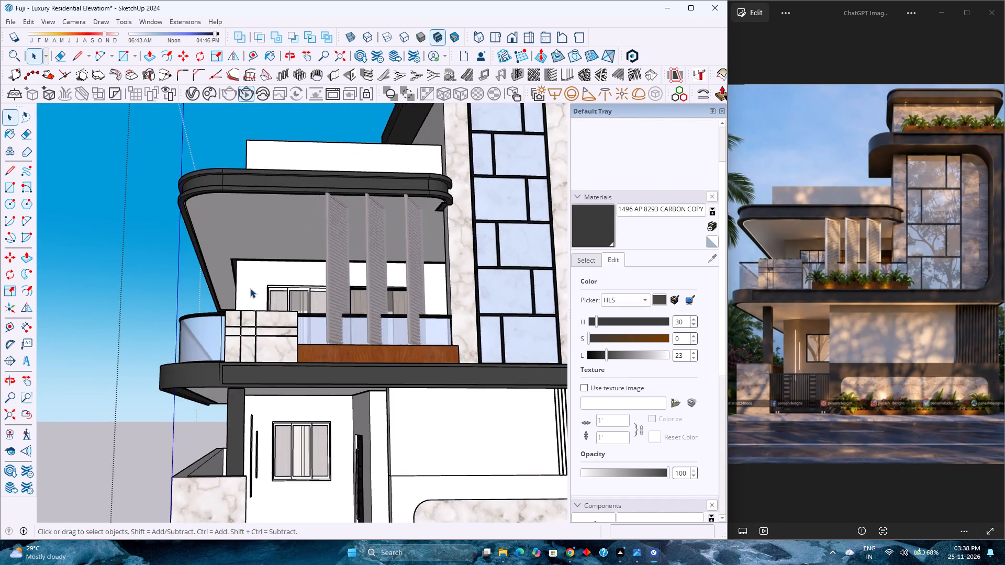
pyautogui.scroll(2, 250, 288)
pyautogui.moveTo(176, 330); pyautogui.dragTo(203, 199, button='middle')
pyautogui.middleClick(203, 199)
pyautogui.scroll(-4, 204, 211)
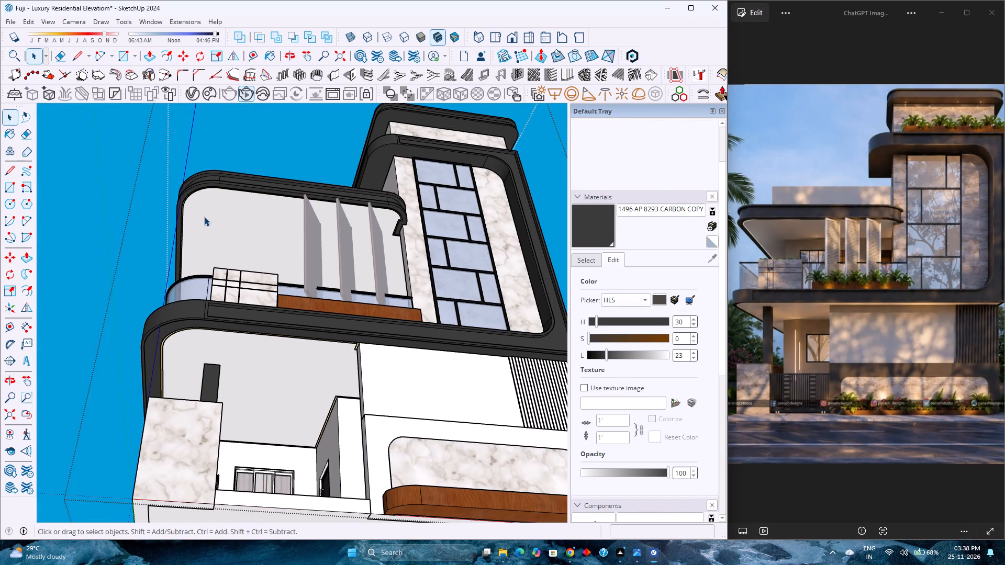
pyautogui.scroll(-4, 203, 229)
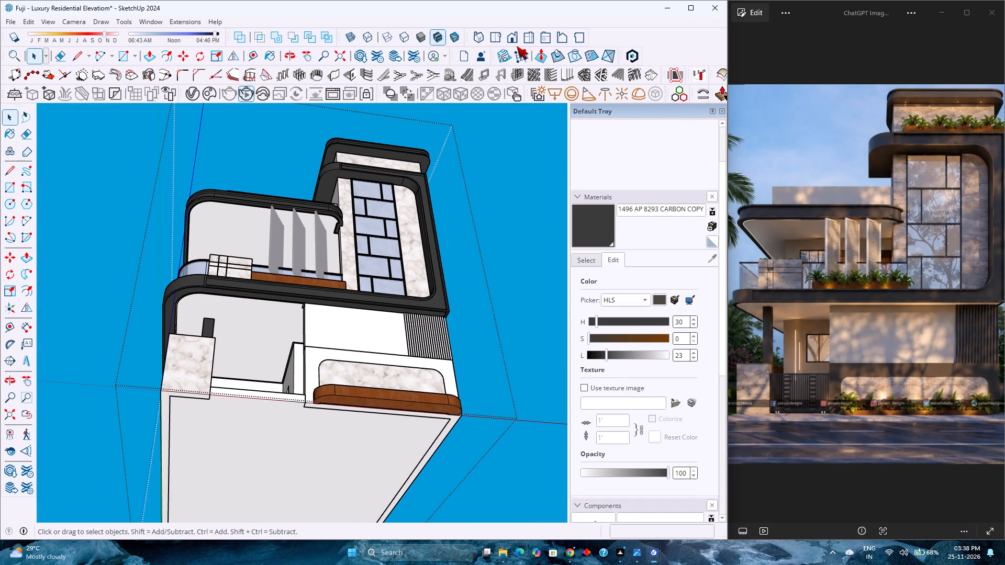
# Set the standard Front view and fit the whole model in it.
pyautogui.click(517, 33)
pyautogui.click(11, 419)
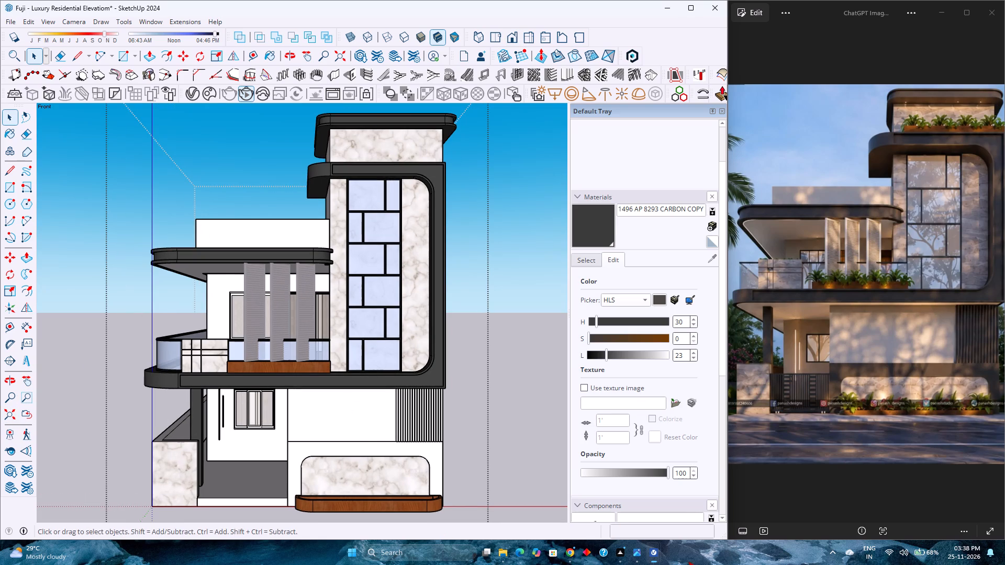
# Bring up the V-Ray Frame Buffer and shift the sun's time of day to the morning for the live render.
pyautogui.click(605, 501)
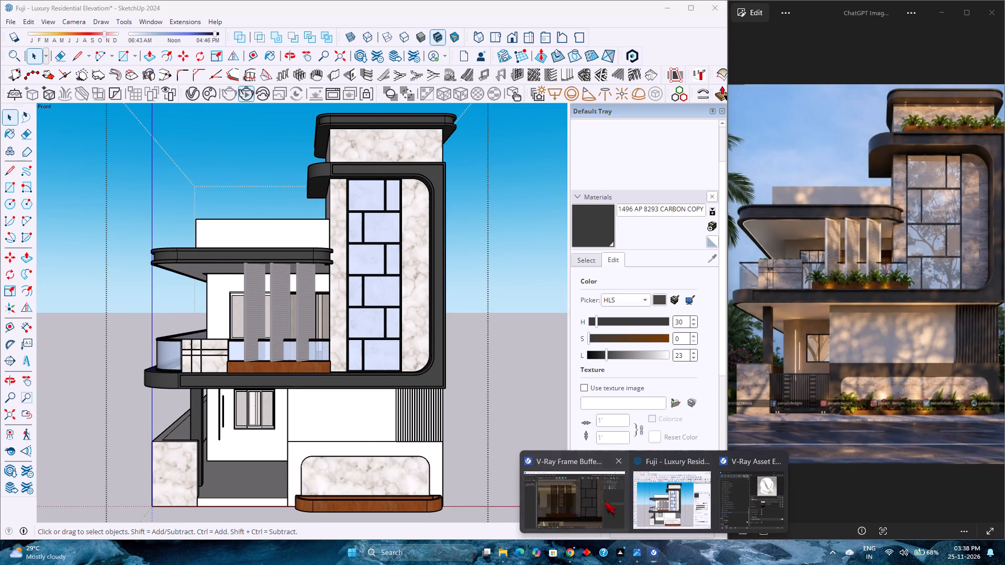
pyautogui.scroll(-3, 318, 357)
pyautogui.scroll(2, 318, 357)
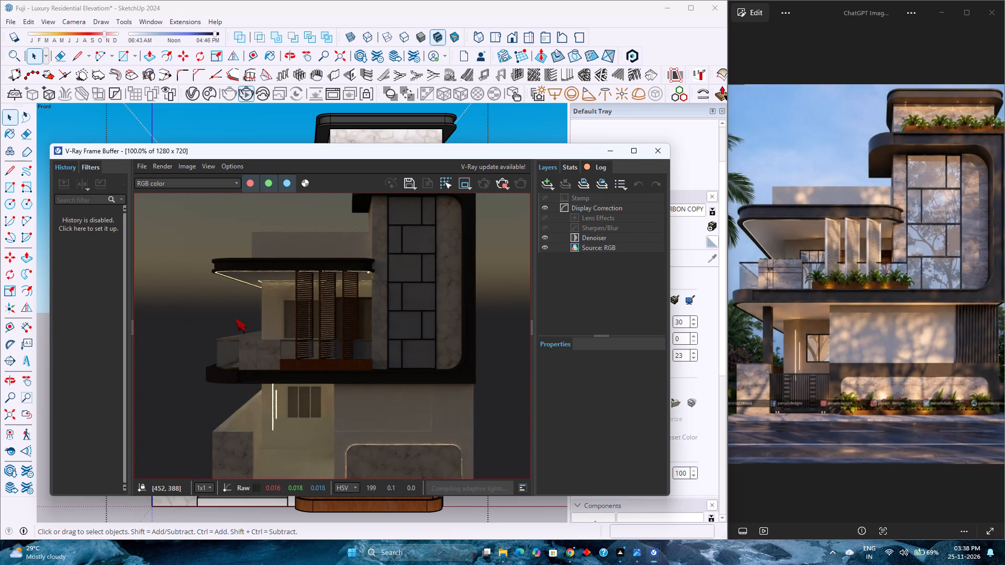
pyautogui.click(169, 34)
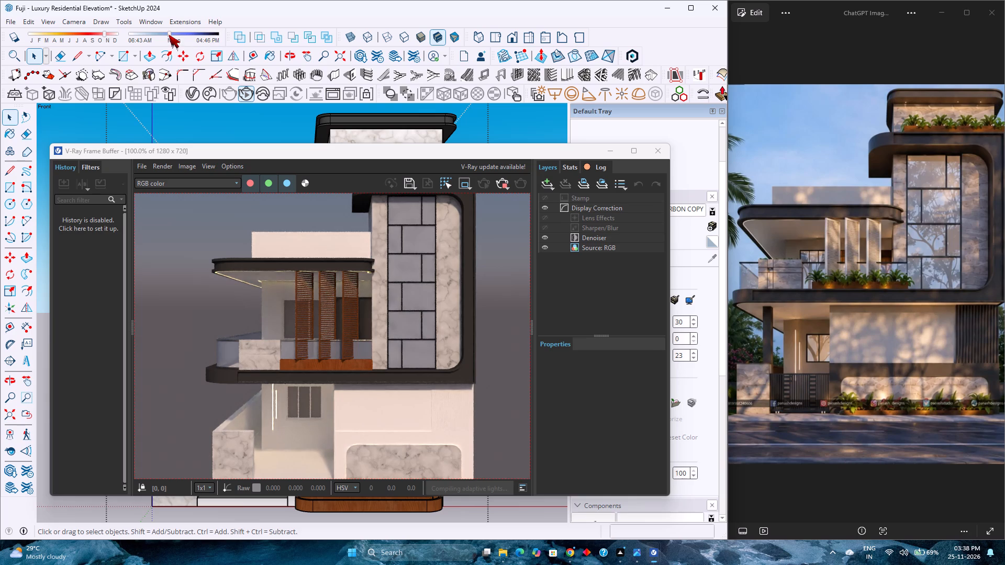
pyautogui.moveTo(169, 35); pyautogui.dragTo(142, 37)
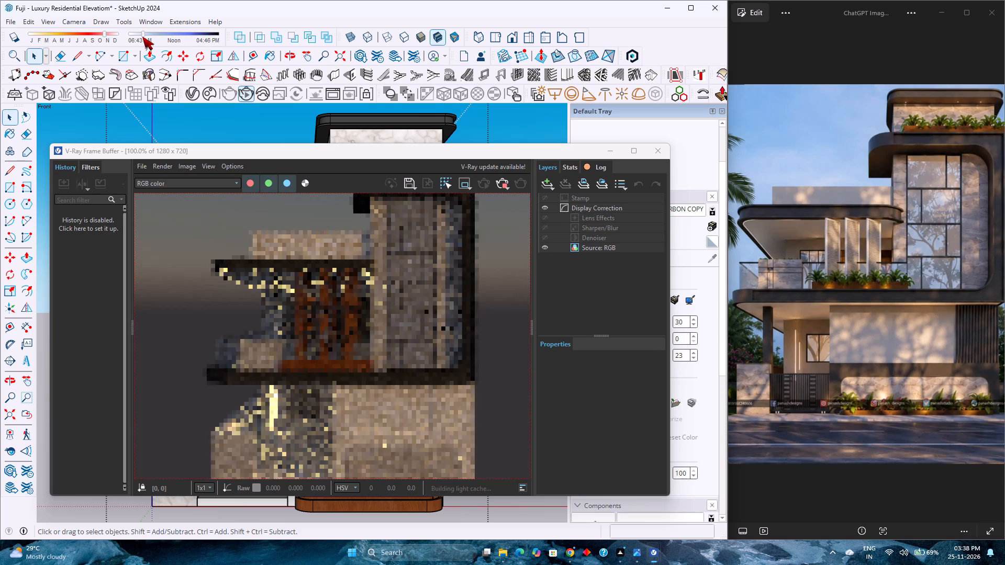
pyautogui.moveTo(142, 37); pyautogui.dragTo(144, 38)
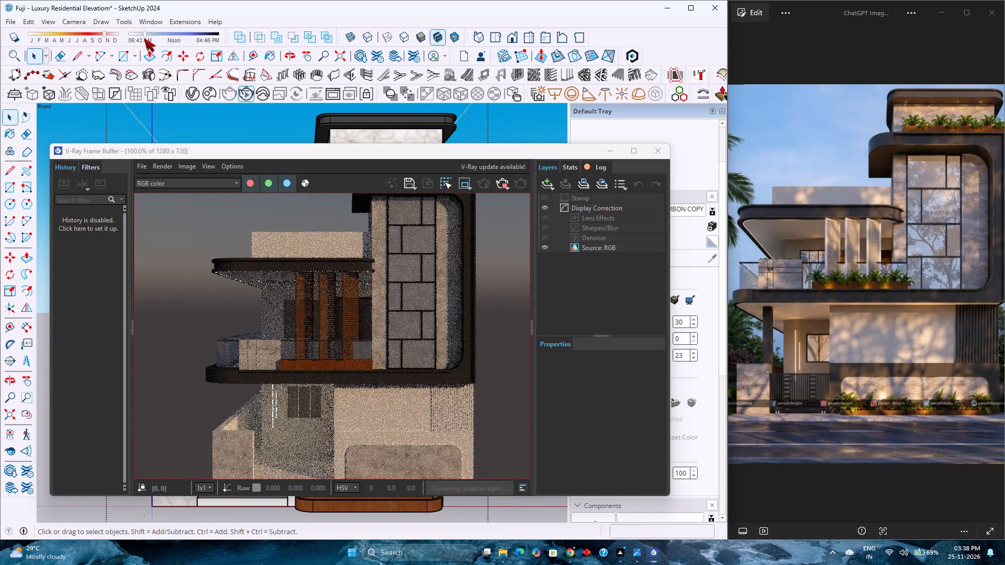
# Fine-tune the sun's early-morning time of day against the live render, and minimise the V-Ray Frame Buffer.
pyautogui.moveTo(144, 38); pyautogui.dragTo(143, 39)
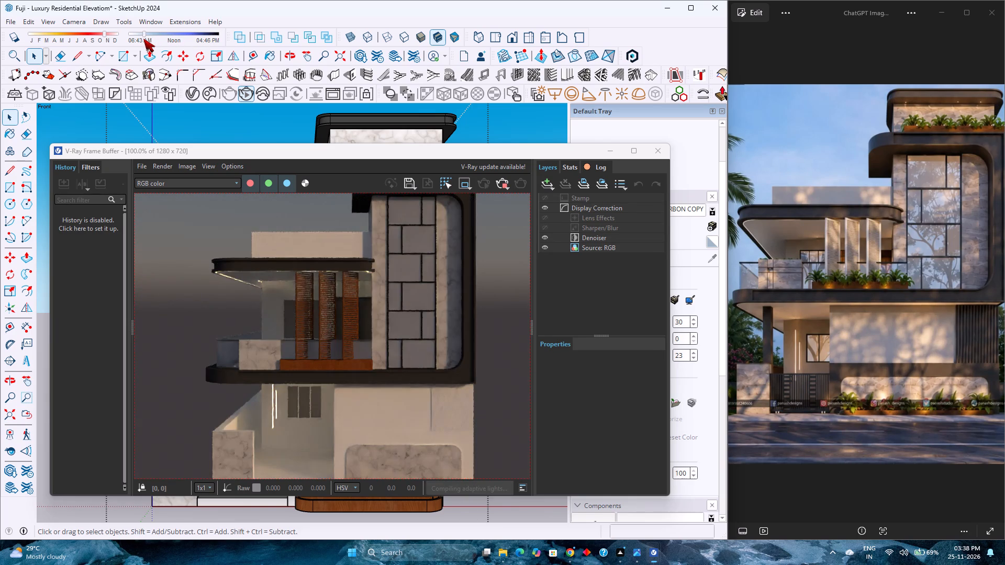
pyautogui.moveTo(143, 39); pyautogui.dragTo(146, 41)
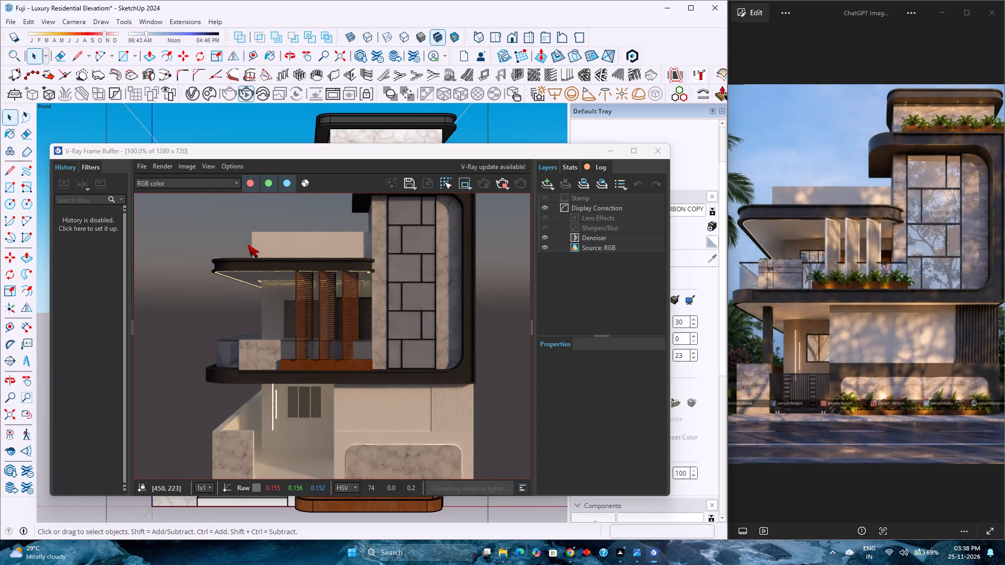
pyautogui.click(607, 148)
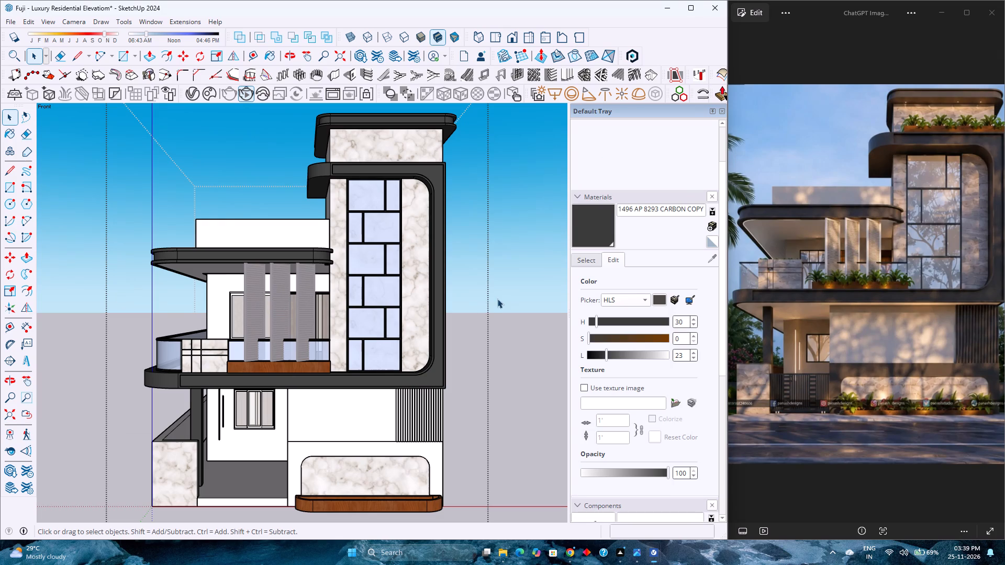
# Replace the brown wood material of the balcony louvre nearest the glazed tower with the default material.
pyautogui.click(502, 298)
pyautogui.click(308, 304)
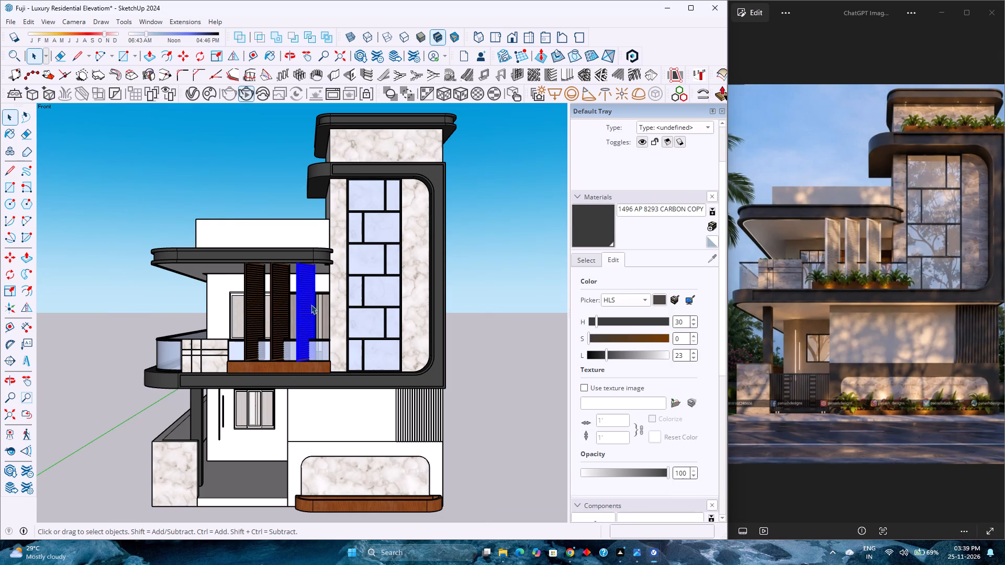
pyautogui.scroll(6, 588, 262)
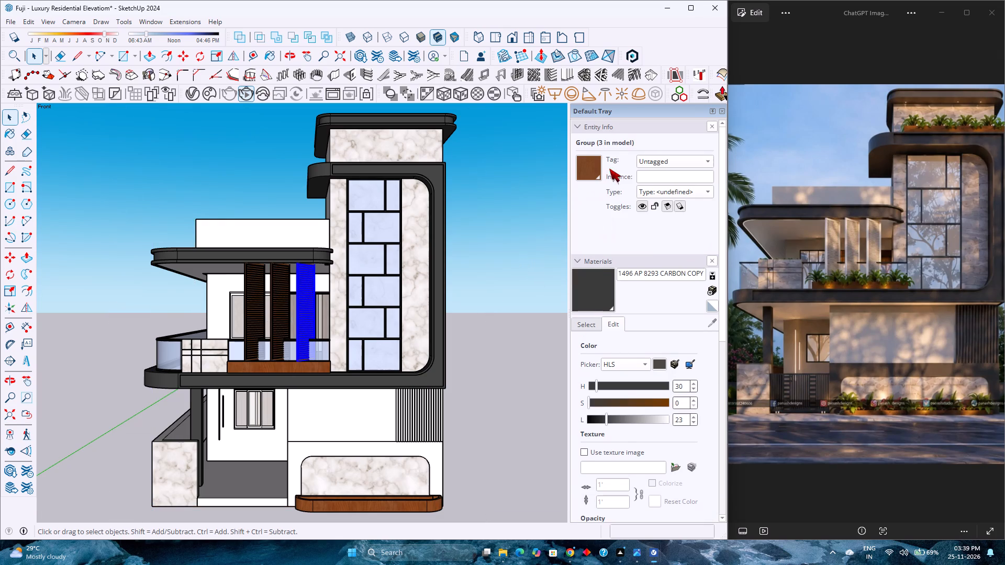
pyautogui.click(597, 165)
pyautogui.scroll(16, 485, 266)
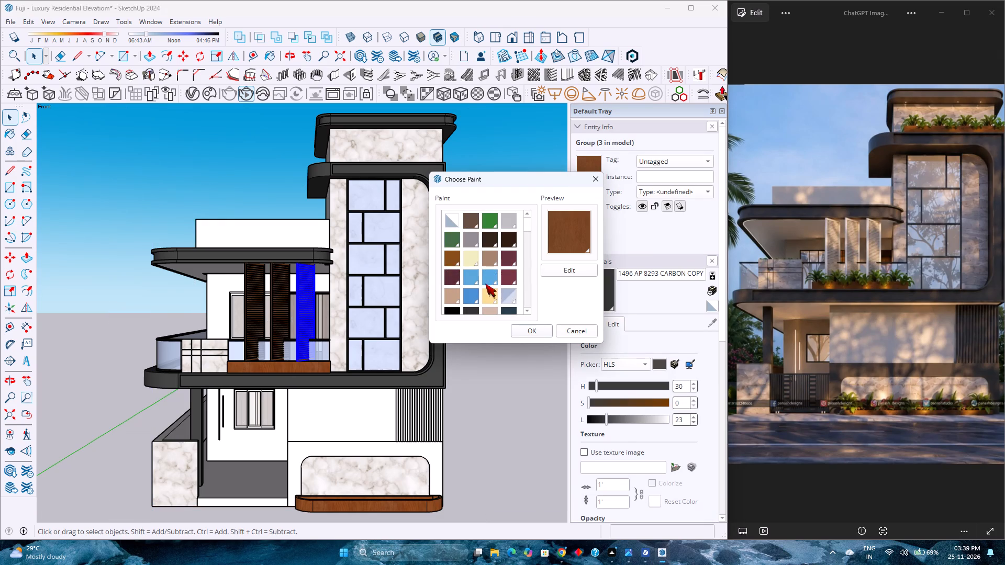
pyautogui.scroll(6, 485, 284)
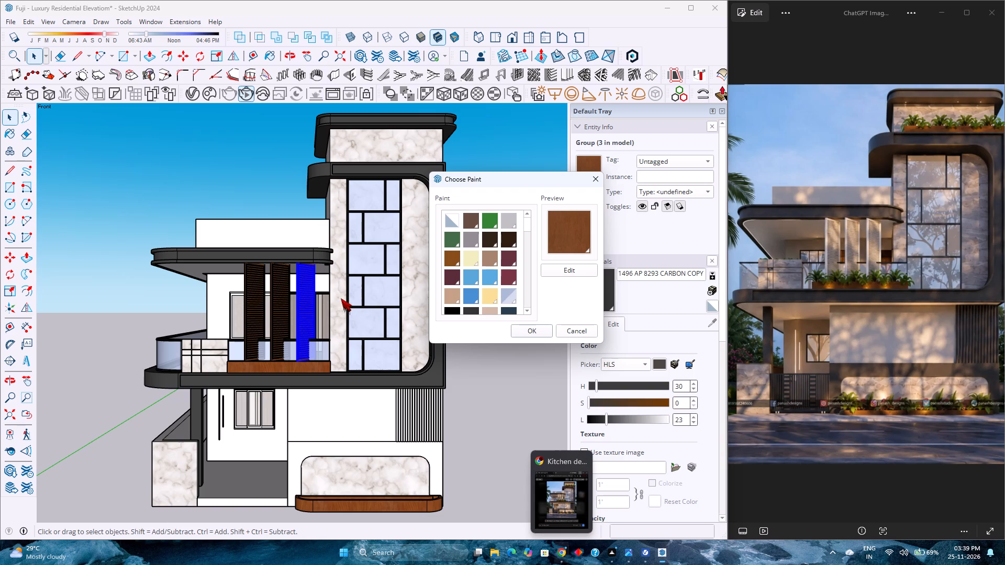
pyautogui.click(451, 219)
pyautogui.click(519, 334)
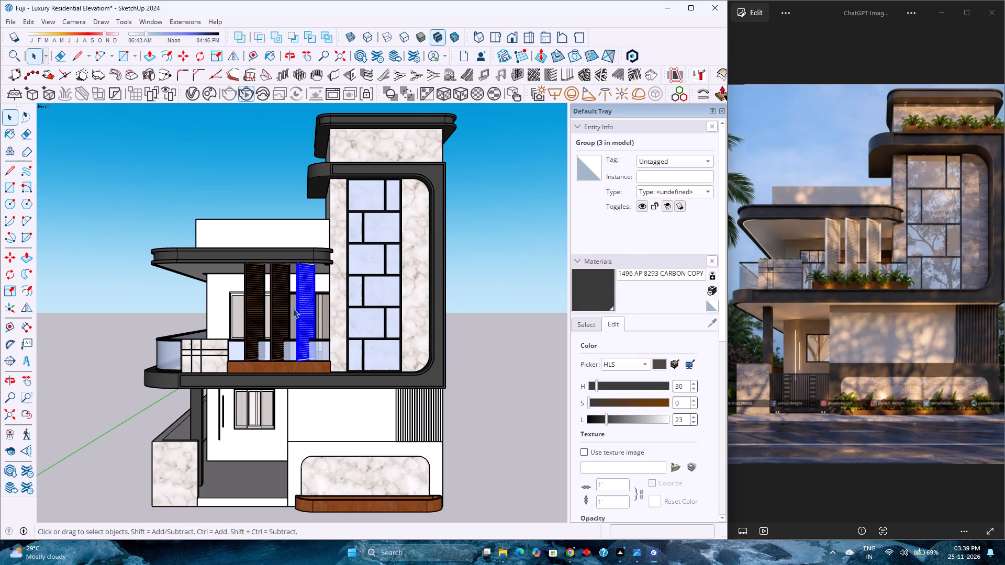
# Replace the brown wood material of the middle balcony louvre with the default material.
pyautogui.click(276, 313)
pyautogui.click(589, 171)
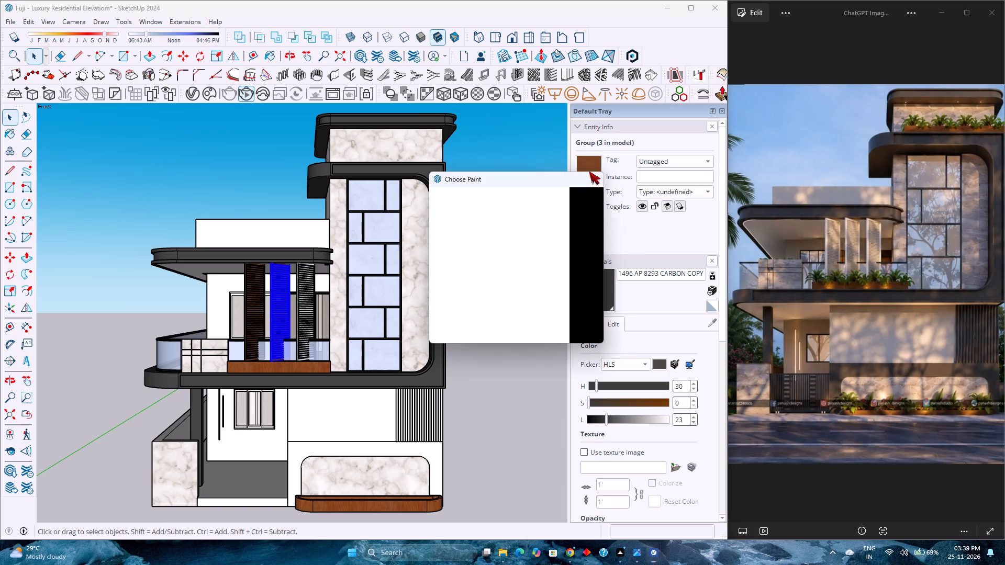
pyautogui.scroll(20, 468, 266)
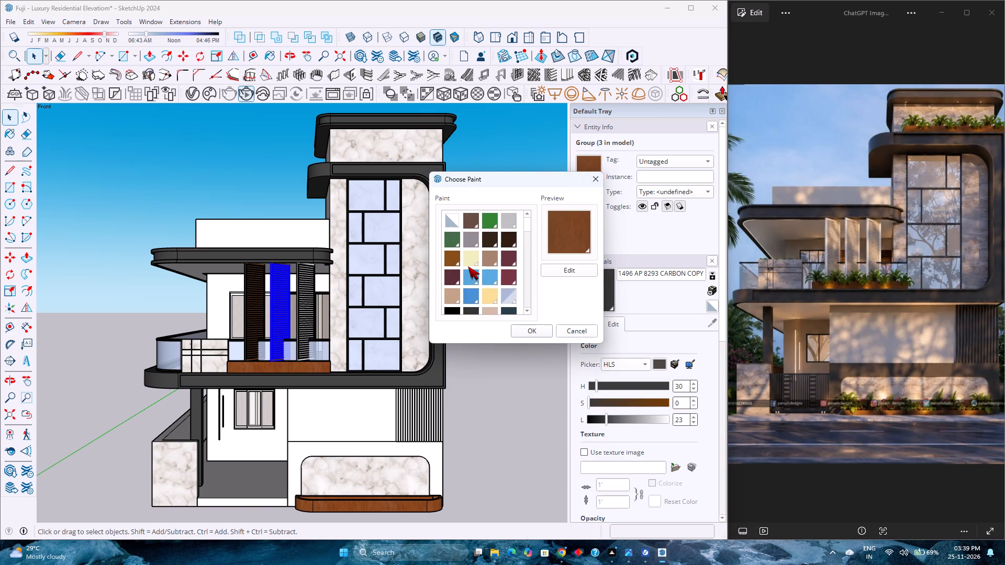
pyautogui.click(450, 218)
pyautogui.click(536, 334)
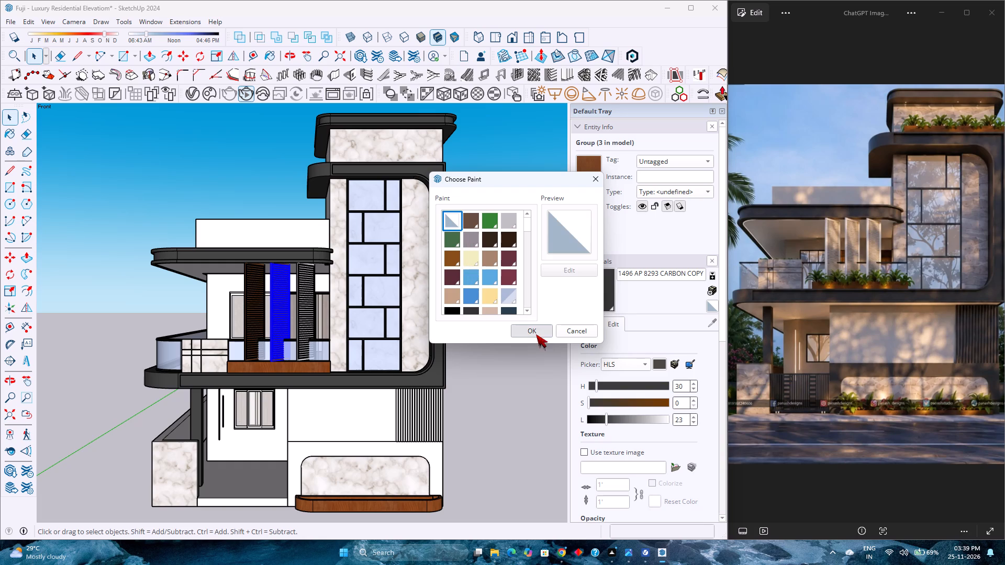
# Replace the brown wood material of the balcony louvre farthest from the tower with the default material, and clear the selection.
pyautogui.click(260, 314)
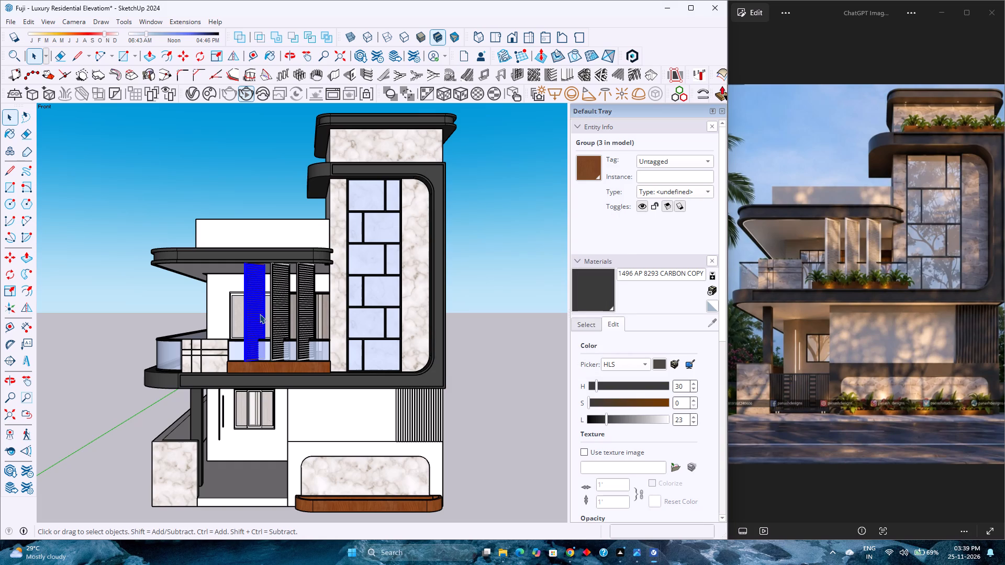
pyautogui.click(597, 176)
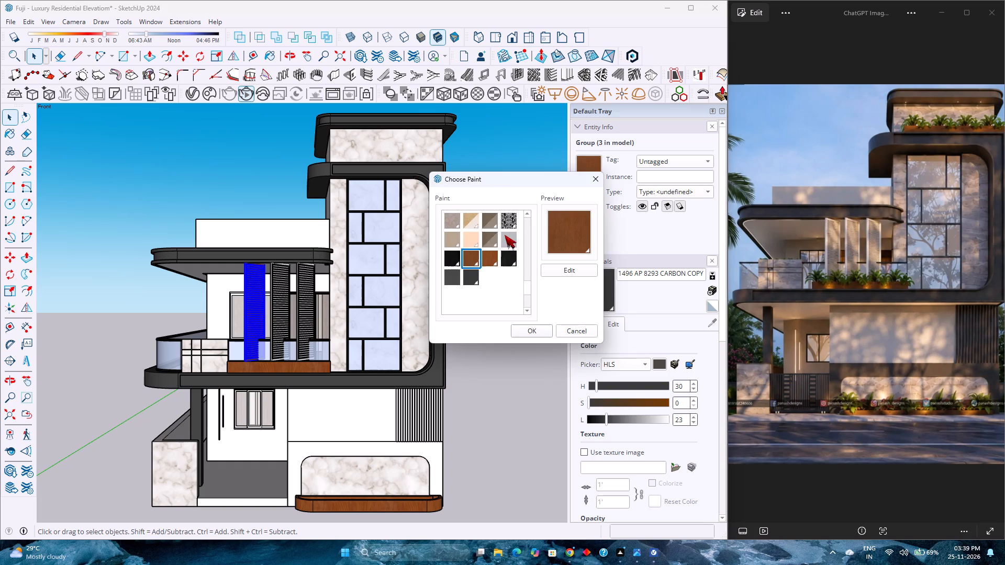
pyautogui.scroll(14, 480, 265)
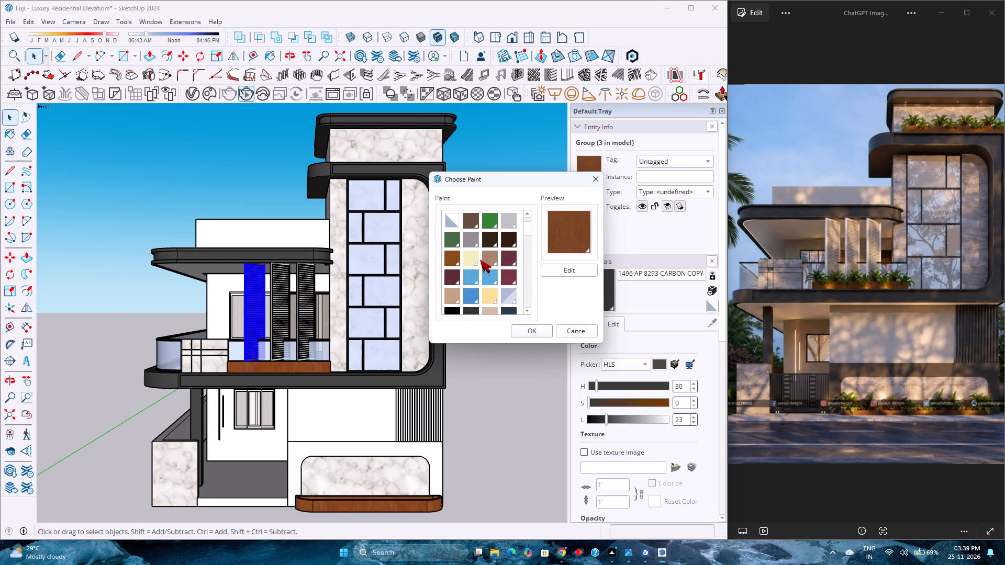
pyautogui.click(458, 226)
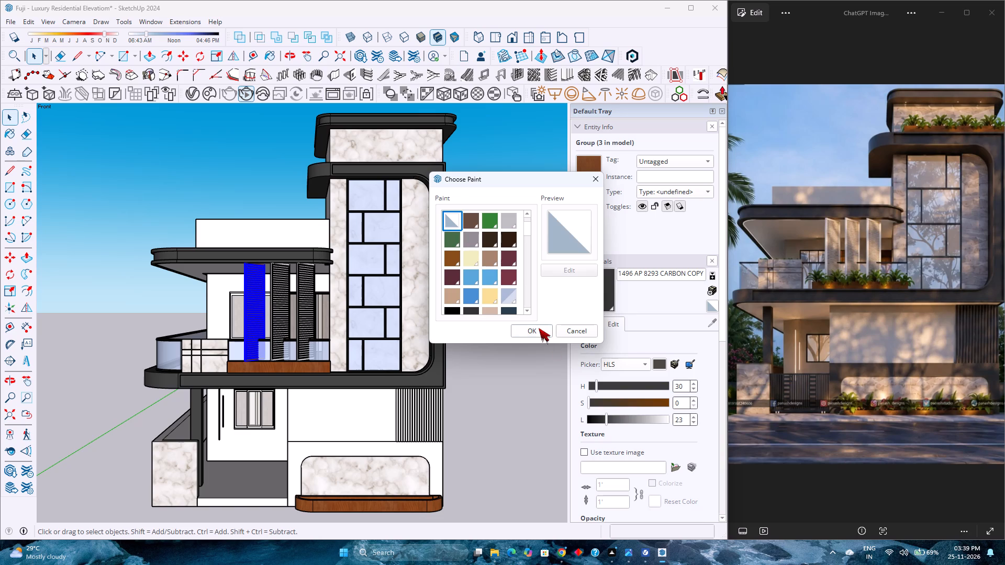
pyautogui.click(538, 326)
pyautogui.click(485, 336)
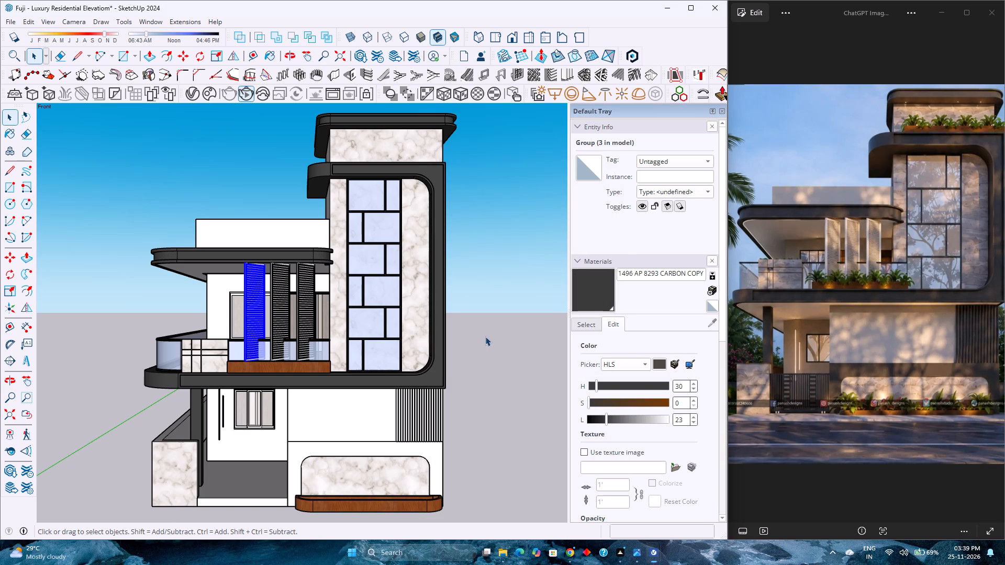
# Examine the three balcony louvres up close from the front and from the tower side of the house.
pyautogui.scroll(-4, 359, 355)
pyautogui.scroll(4, 359, 355)
pyautogui.scroll(5, 297, 359)
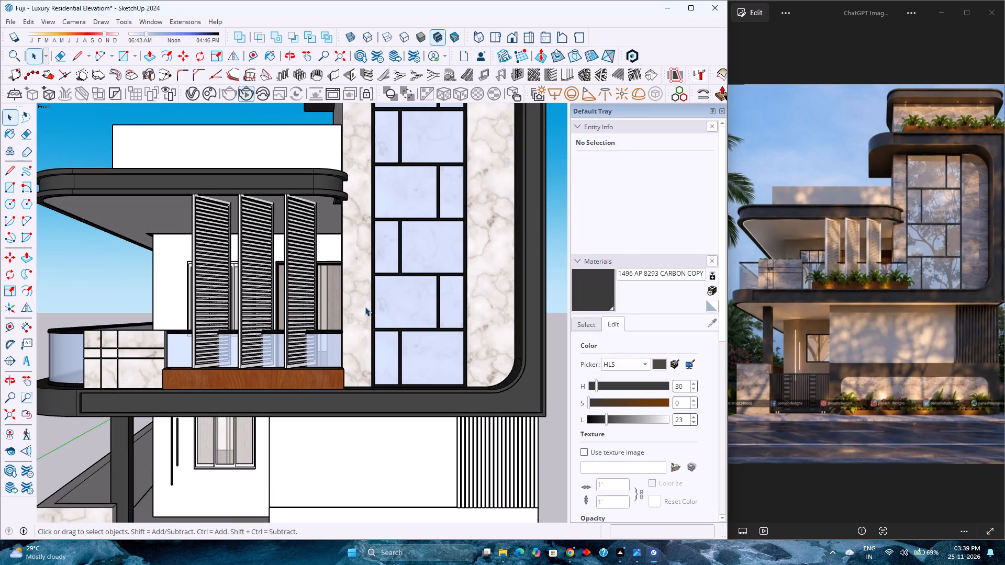
pyautogui.scroll(-4, 353, 306)
pyautogui.moveTo(352, 308); pyautogui.dragTo(272, 312, button='middle')
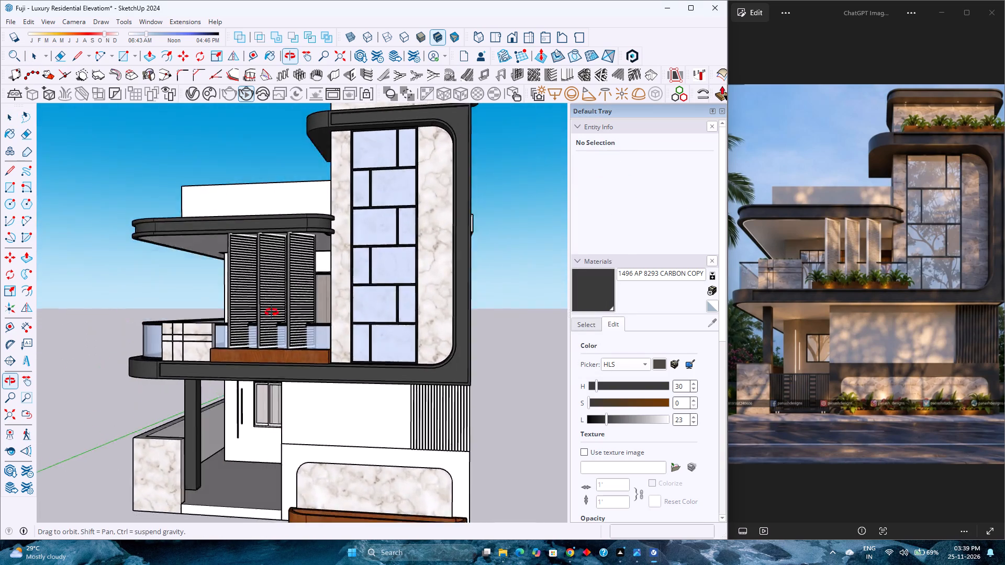
pyautogui.moveTo(272, 312); pyautogui.dragTo(239, 318, button='middle')
pyautogui.middleClick(240, 317)
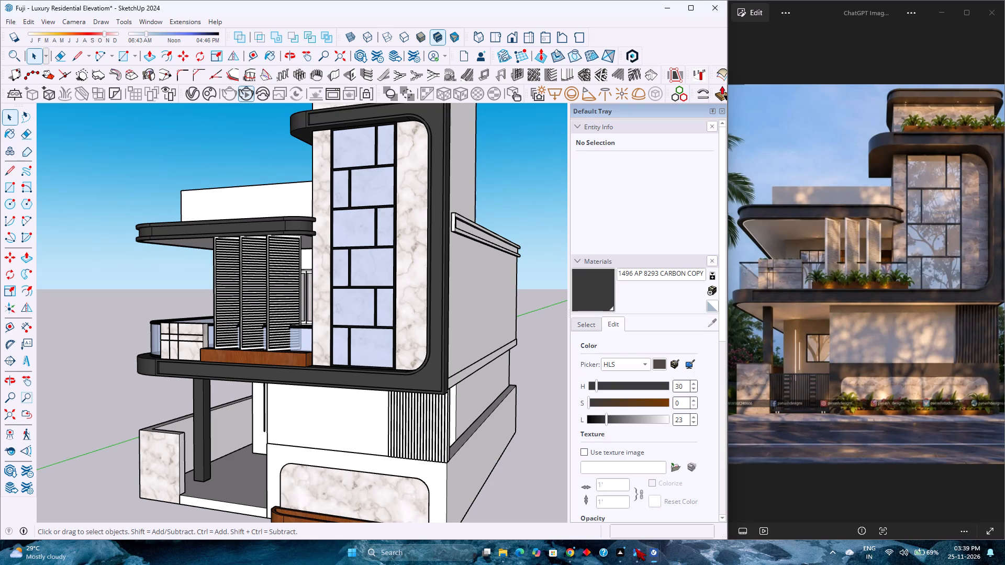
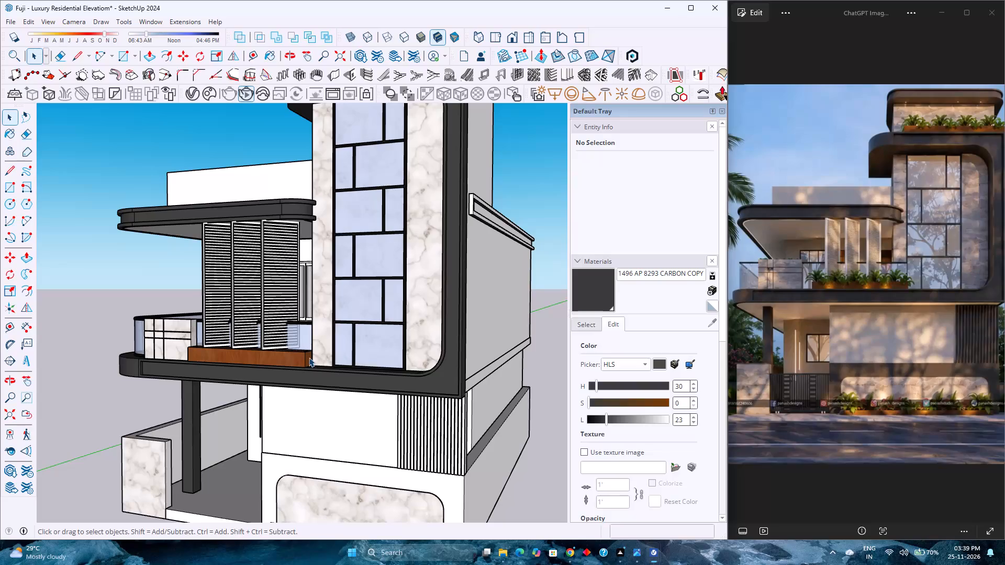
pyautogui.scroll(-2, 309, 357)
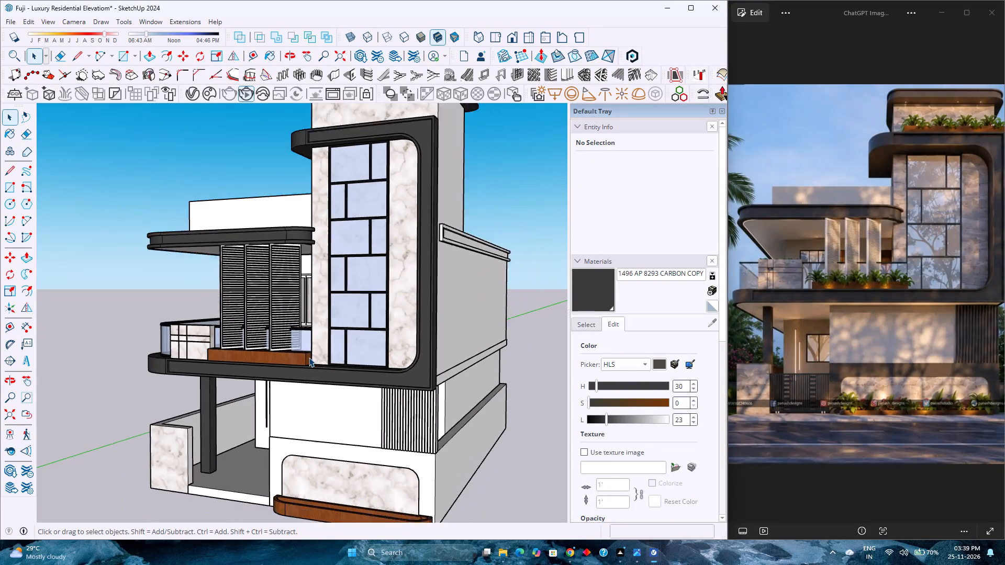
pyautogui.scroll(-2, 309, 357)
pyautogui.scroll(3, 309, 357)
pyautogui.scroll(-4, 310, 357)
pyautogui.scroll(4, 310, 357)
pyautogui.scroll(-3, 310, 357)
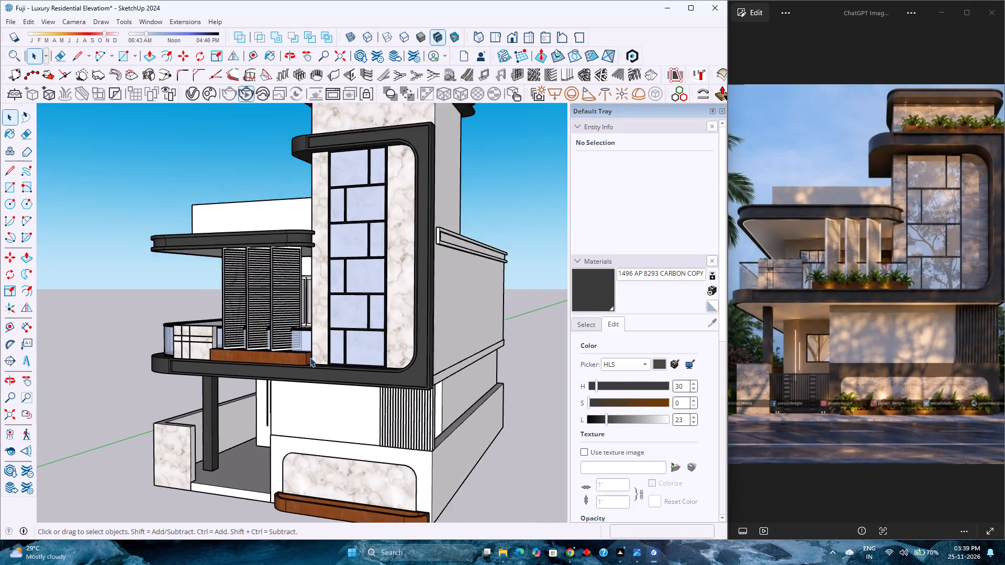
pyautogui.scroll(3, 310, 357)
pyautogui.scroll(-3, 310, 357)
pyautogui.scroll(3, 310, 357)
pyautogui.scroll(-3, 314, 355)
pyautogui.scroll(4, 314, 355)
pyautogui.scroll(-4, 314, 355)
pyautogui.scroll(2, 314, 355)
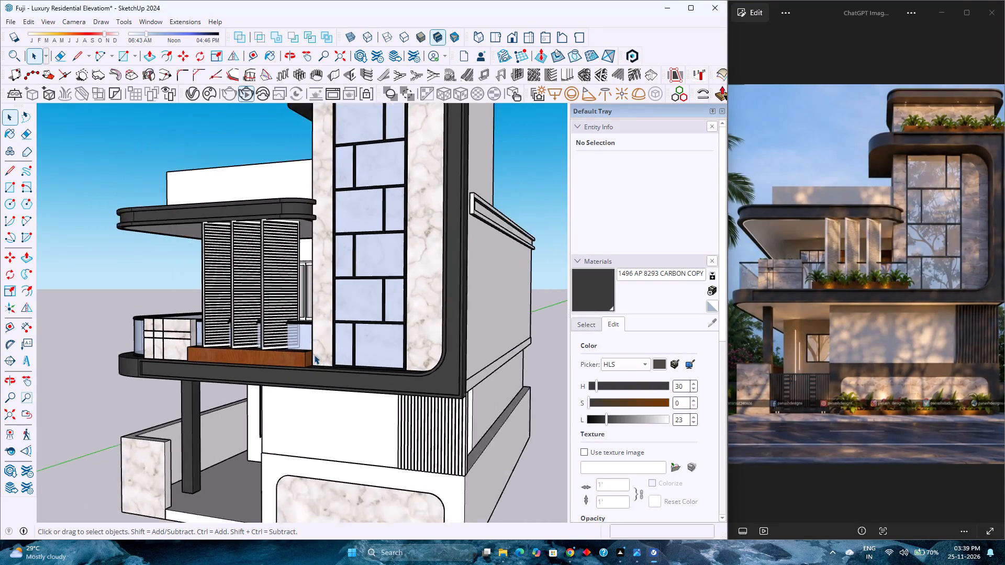
# Examine the balcony, louvres and entrance of the house from the front, from above and from below.
pyautogui.scroll(1, 314, 355)
pyautogui.middleClick(287, 356)
pyautogui.moveTo(287, 356); pyautogui.dragTo(467, 349, button='middle')
pyautogui.middleClick(467, 349)
pyautogui.scroll(-3, 298, 340)
pyautogui.moveTo(281, 343); pyautogui.dragTo(471, 361, button='middle')
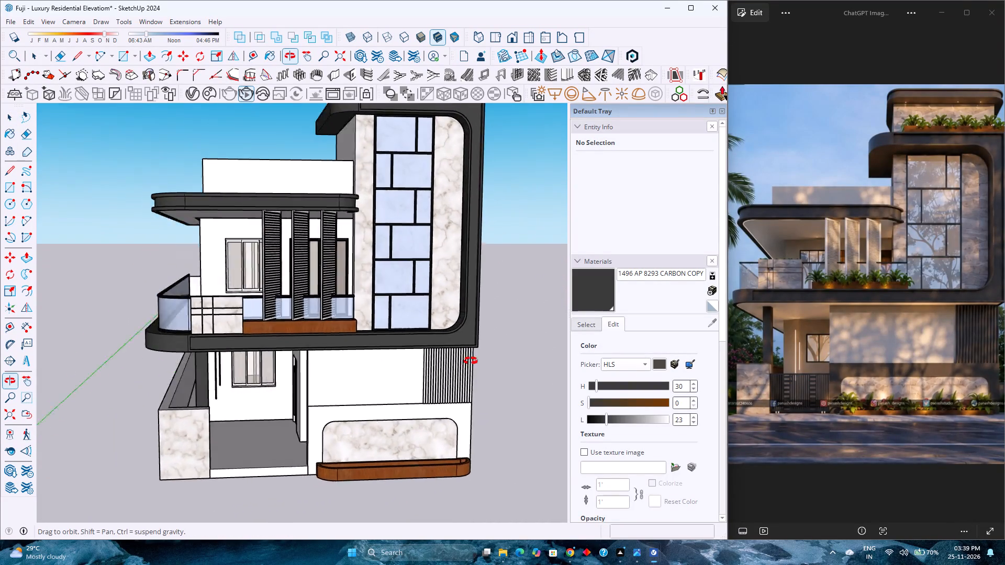
pyautogui.moveTo(471, 361); pyautogui.dragTo(573, 350, button='middle')
pyautogui.middleClick(573, 350)
pyautogui.scroll(4, 288, 326)
pyautogui.scroll(-3, 286, 325)
pyautogui.moveTo(286, 325); pyautogui.dragTo(277, 462, button='middle')
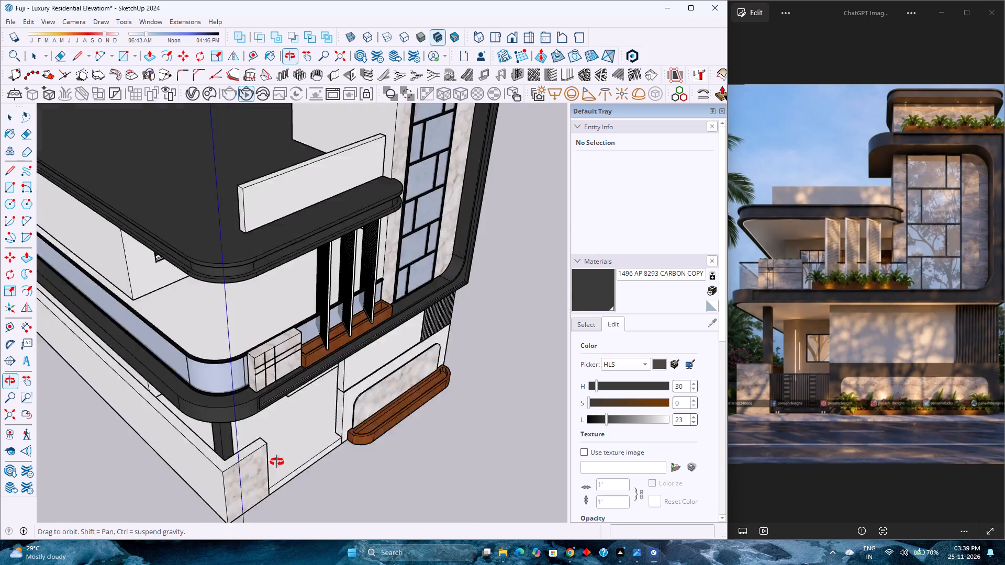
pyautogui.middleClick(270, 458)
pyautogui.moveTo(277, 462); pyautogui.dragTo(270, 458, button='middle')
pyautogui.moveTo(215, 394); pyautogui.dragTo(233, 356, button='middle')
pyautogui.middleClick(234, 355)
pyautogui.middleClick(234, 355)
pyautogui.scroll(5, 236, 355)
pyautogui.scroll(-5, 236, 352)
pyautogui.scroll(4, 236, 352)
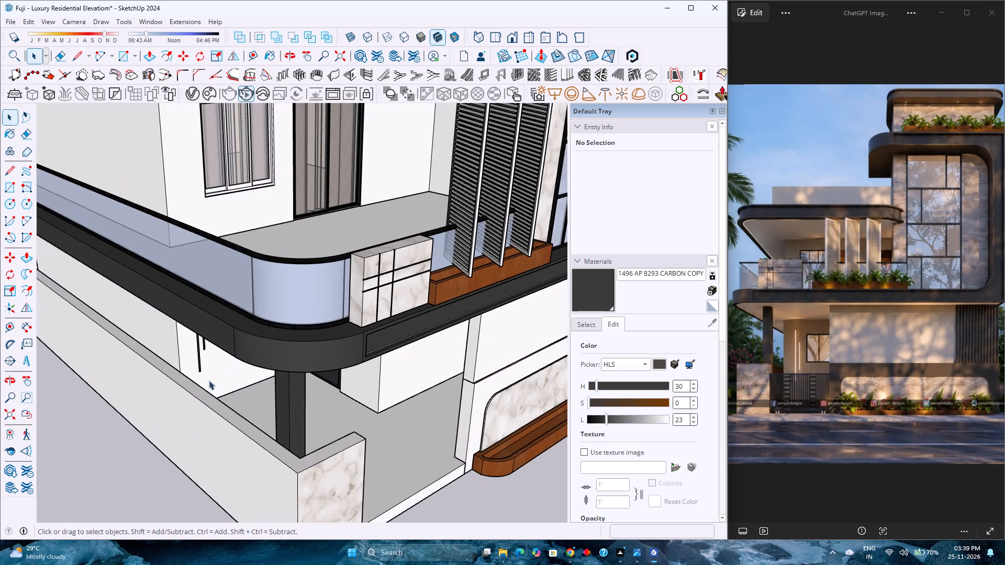
pyautogui.moveTo(258, 377); pyautogui.dragTo(184, 230, button='middle')
pyautogui.middleClick(184, 230)
pyautogui.scroll(-7, 216, 271)
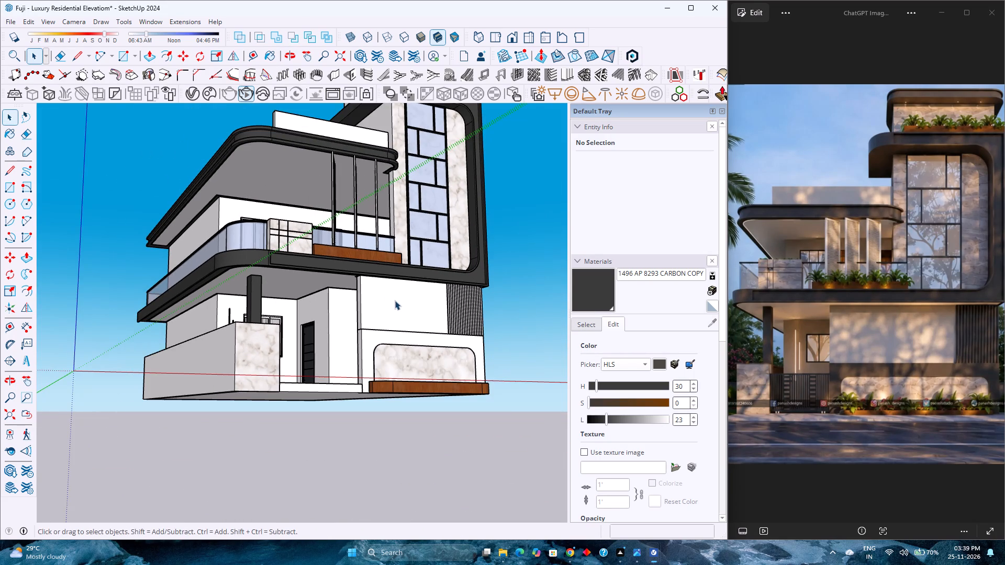
# Paint the vertical slats on the ground-floor front wall with 1496 AP 8293 CARBON COPY, compare them with the reference image, and close the groups.
pyautogui.scroll(4, 402, 306)
pyautogui.moveTo(434, 311); pyautogui.dragTo(318, 353, button='middle')
pyautogui.middleClick(318, 353)
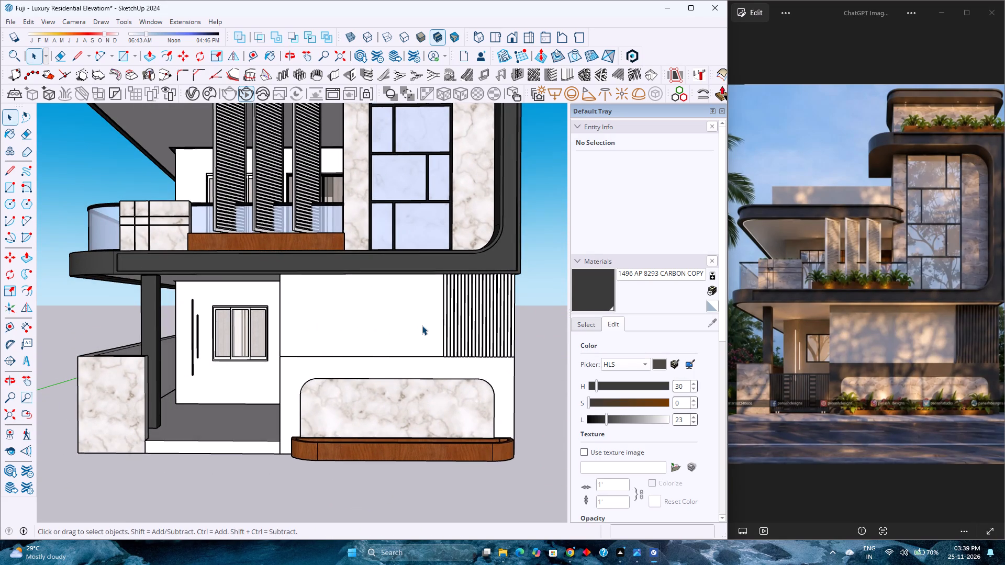
pyautogui.doubleClick(457, 318)
pyautogui.click(476, 312)
pyautogui.scroll(3, 476, 311)
pyautogui.doubleClick(476, 311)
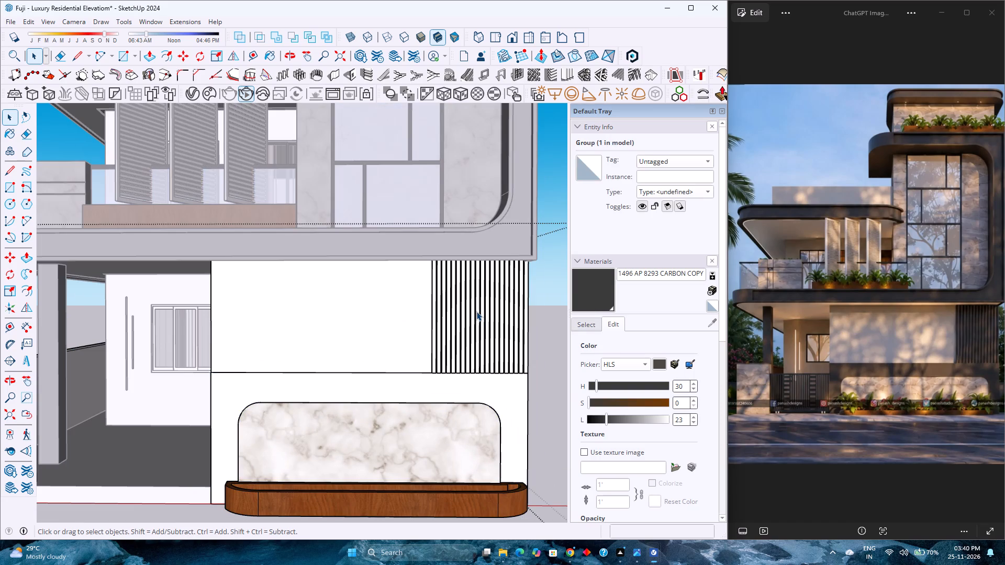
pyautogui.click(476, 311)
pyautogui.doubleClick(490, 309)
pyautogui.click(491, 309)
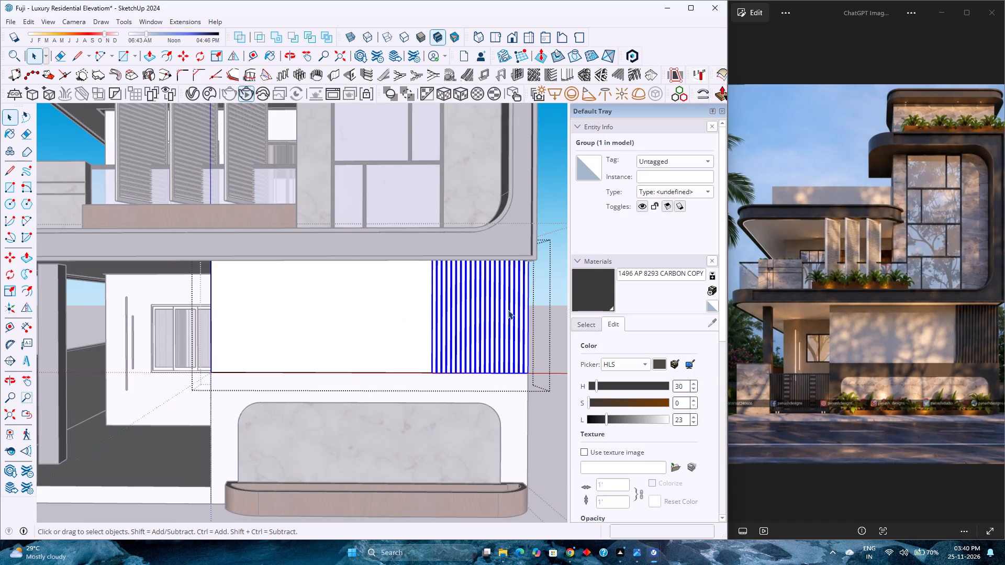
pyautogui.click(591, 300)
pyautogui.click(513, 302)
pyautogui.scroll(4, 507, 306)
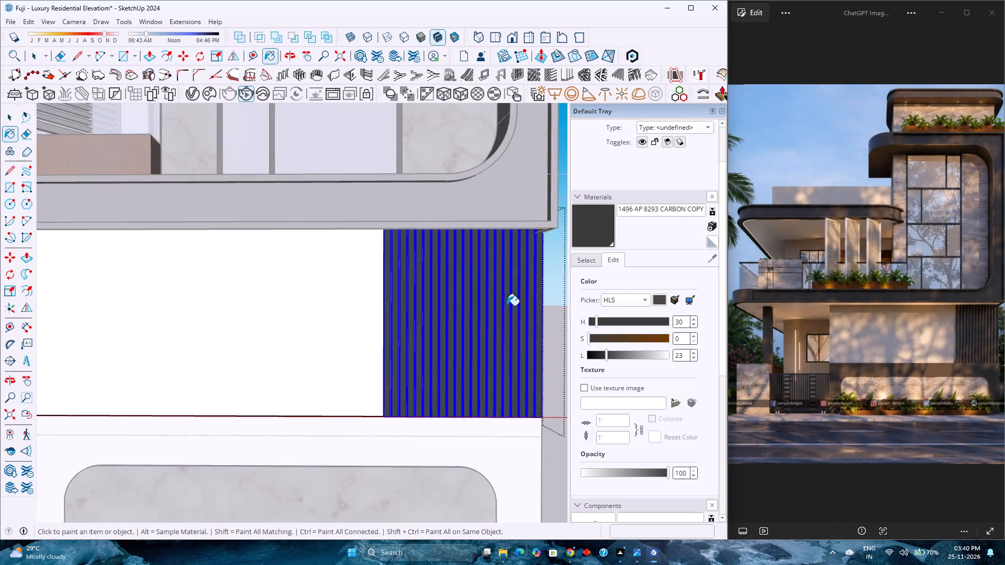
pyautogui.scroll(5, 507, 306)
pyautogui.scroll(6, 467, 399)
pyautogui.moveTo(467, 399); pyautogui.dragTo(350, 425, button='middle')
pyautogui.middleClick(350, 425)
pyautogui.scroll(-9, 348, 417)
pyautogui.press('space')
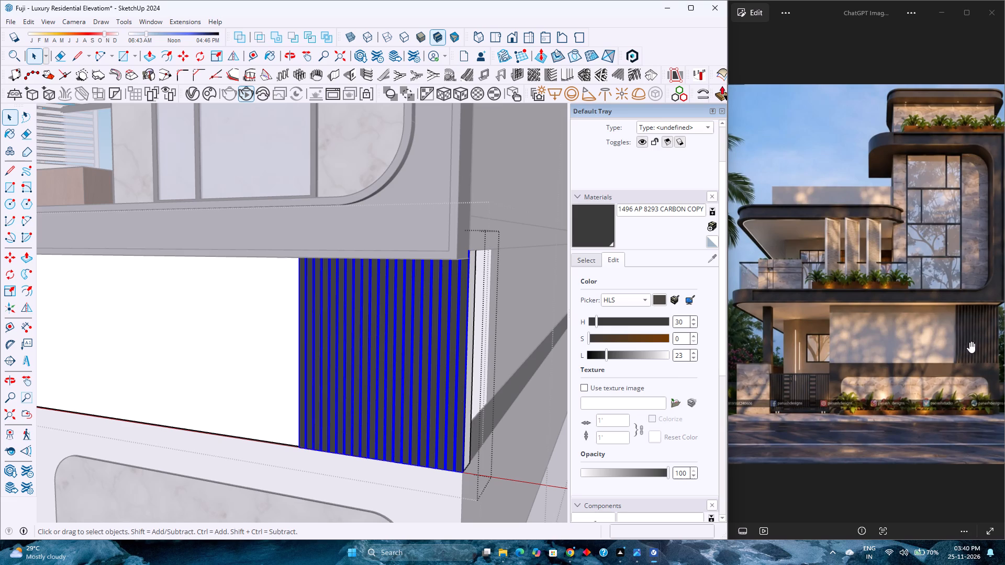
pyautogui.scroll(4, 969, 342)
pyautogui.scroll(20, 973, 342)
pyautogui.scroll(3, 973, 342)
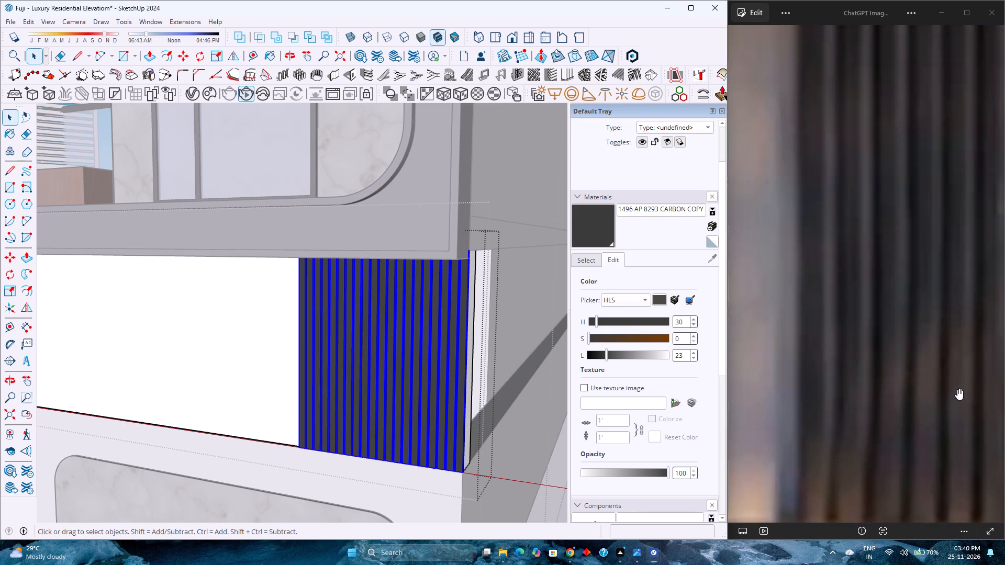
pyautogui.scroll(-10, 856, 374)
pyautogui.scroll(-5, 451, 368)
pyautogui.scroll(-12, 880, 311)
pyautogui.scroll(-6, 344, 348)
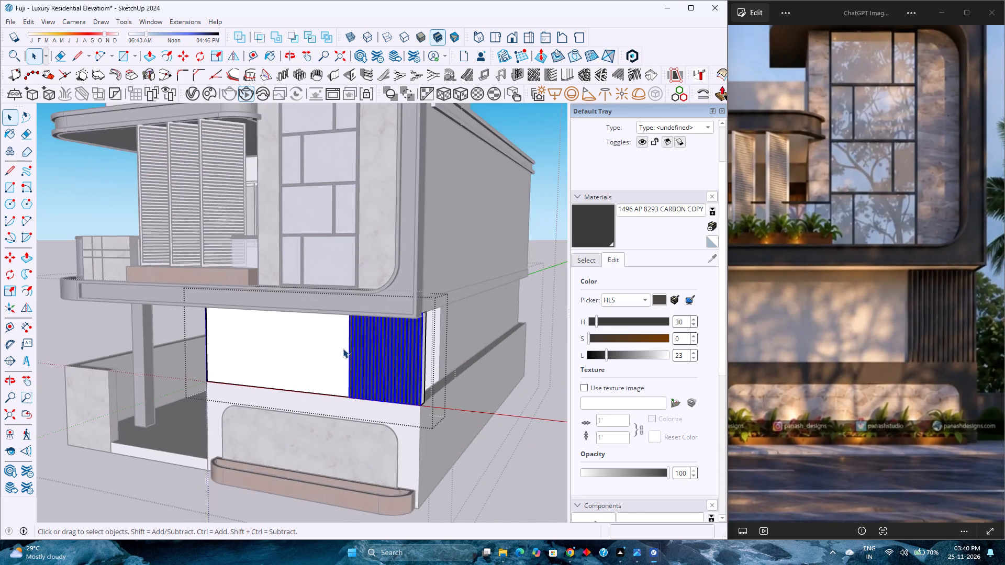
pyautogui.scroll(-2, 343, 348)
pyautogui.moveTo(343, 351); pyautogui.dragTo(443, 354, button='middle')
pyautogui.middleClick(443, 354)
pyautogui.scroll(-4, 419, 347)
pyautogui.click(482, 397)
pyautogui.click(469, 351)
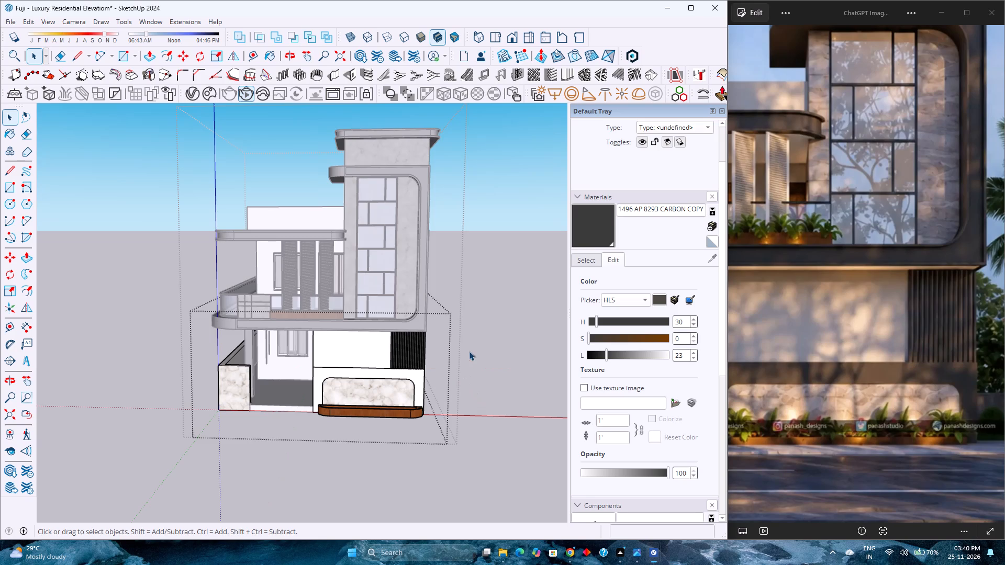
pyautogui.moveTo(450, 340); pyautogui.dragTo(437, 270, button='middle')
pyautogui.middleClick(440, 275)
pyautogui.moveTo(442, 275); pyautogui.dragTo(482, 301, button='middle')
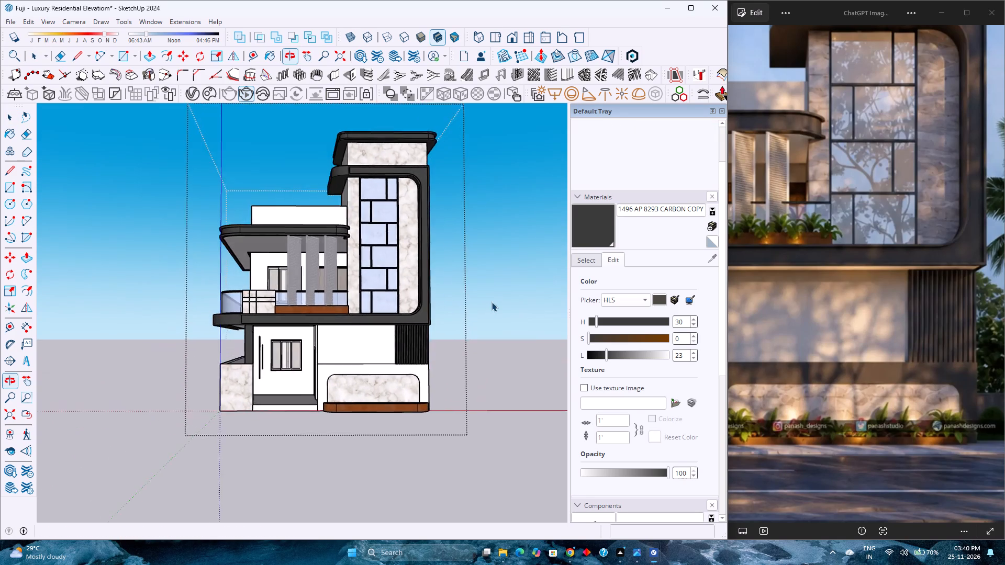
pyautogui.middleClick(492, 302)
pyautogui.middleClick(492, 302)
pyautogui.click(492, 302)
# Save the model.
pyautogui.moveTo(398, 314); pyautogui.dragTo(531, 317, button='middle')
pyautogui.middleClick(532, 317)
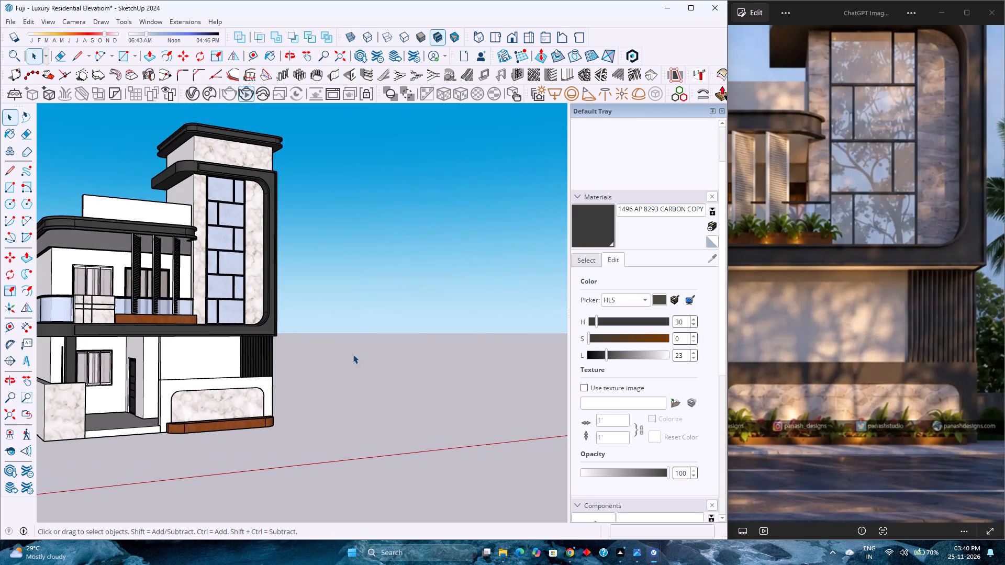
pyautogui.scroll(-3, 306, 364)
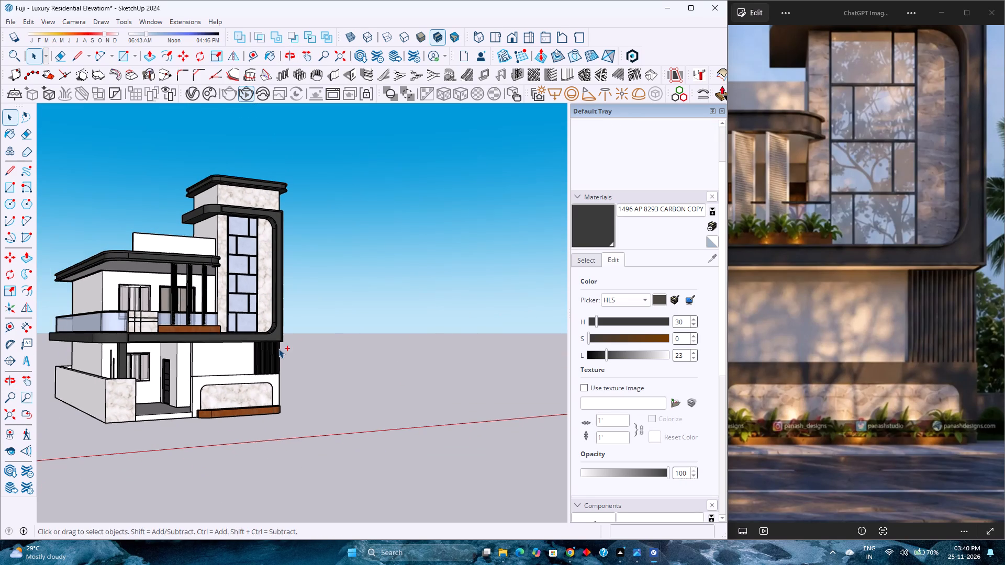
pyautogui.hotkey('ctrl', 's')
# Examine the front facade and the balcony side of the house from several angles.
pyautogui.scroll(-5, 199, 394)
pyautogui.scroll(5, 201, 399)
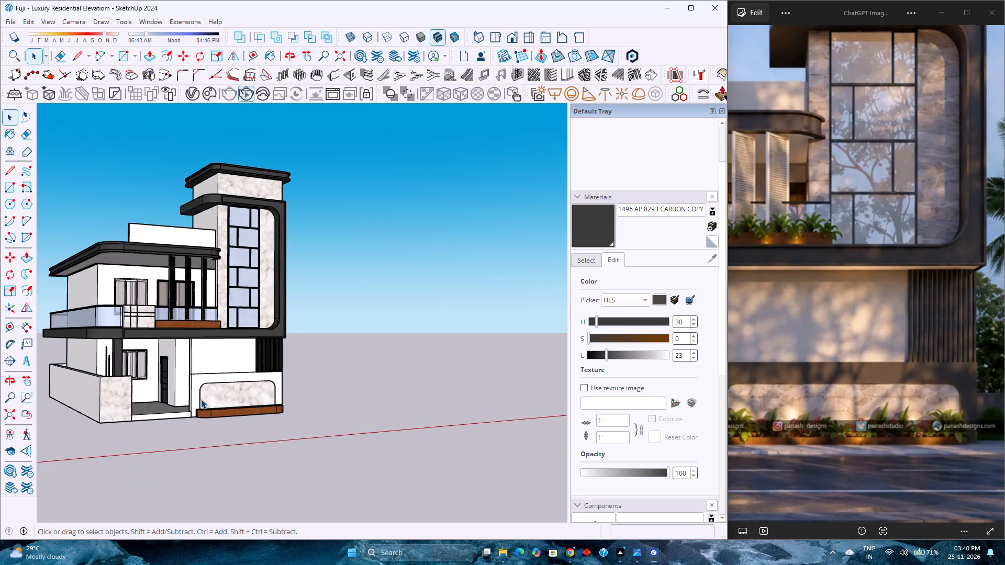
pyautogui.scroll(5, 201, 399)
pyautogui.scroll(-5, 201, 400)
pyautogui.scroll(4, 201, 400)
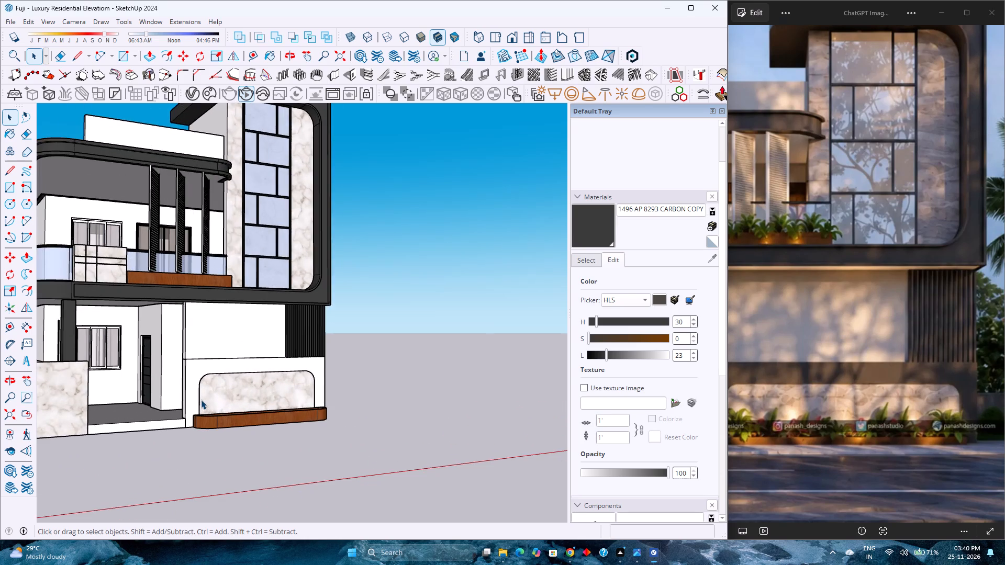
pyautogui.scroll(-3, 201, 400)
pyautogui.moveTo(112, 433); pyautogui.dragTo(414, 437, button='middle')
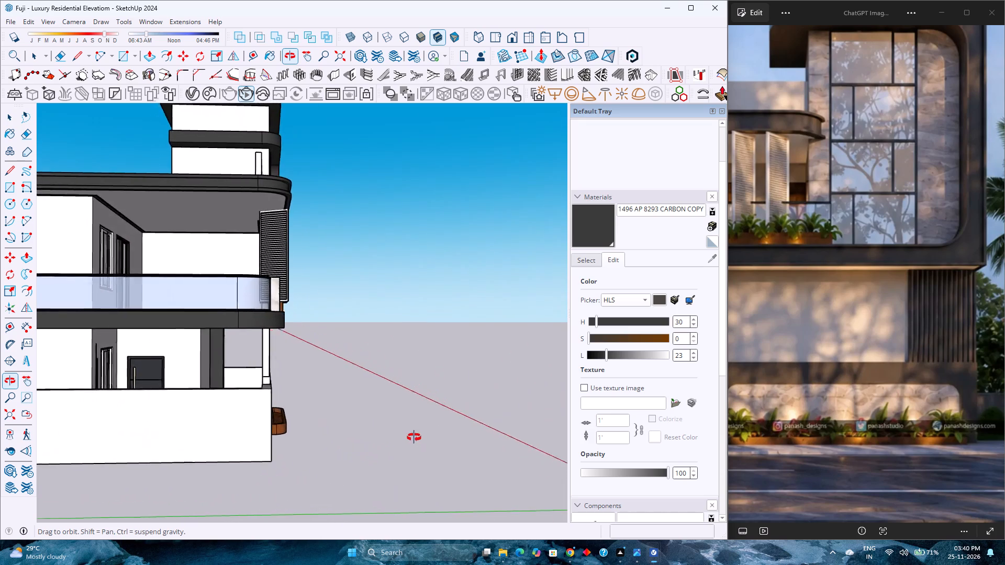
pyautogui.moveTo(414, 437); pyautogui.dragTo(433, 439, button='middle')
pyautogui.middleClick(436, 440)
pyautogui.middleClick(436, 440)
pyautogui.moveTo(386, 439); pyautogui.dragTo(354, 439, button='middle')
pyautogui.moveTo(331, 439); pyautogui.dragTo(325, 439, button='middle')
pyautogui.moveTo(319, 439); pyautogui.dragTo(287, 439, button='middle')
pyautogui.middleClick(286, 439)
pyautogui.scroll(-9, 286, 439)
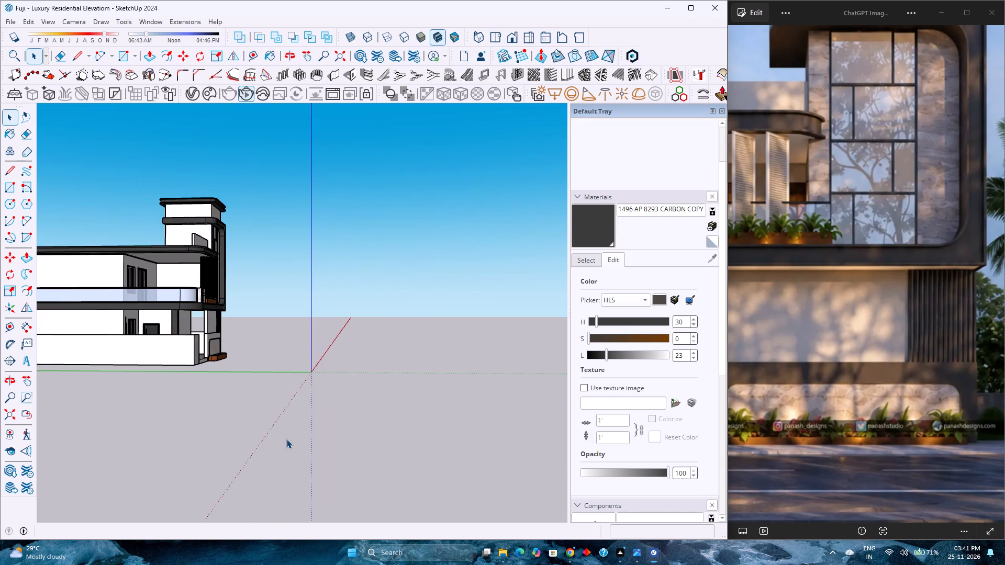
pyautogui.scroll(-5, 286, 439)
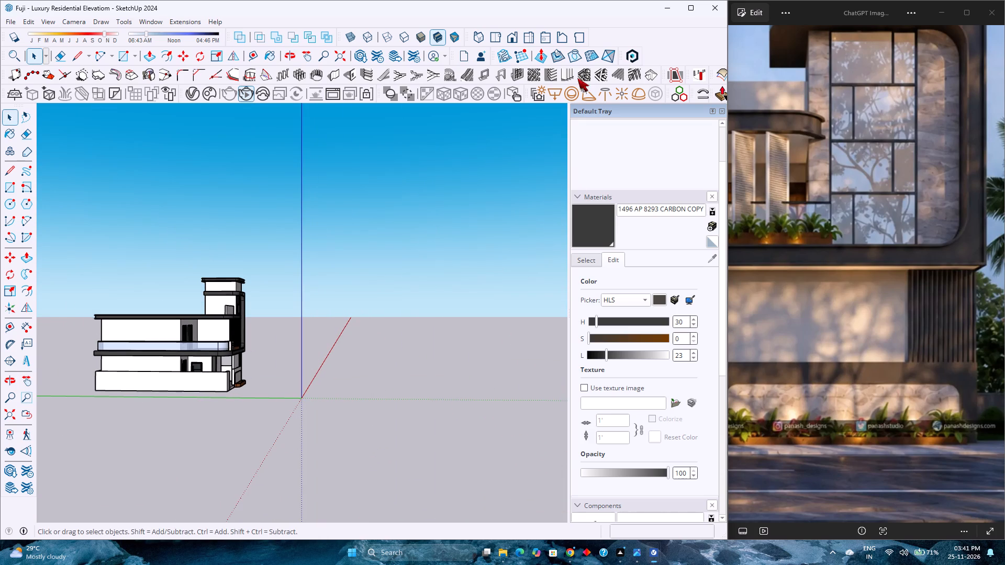
# Switch to the standard front view, framed on the ground floor and balcony.
pyautogui.click(509, 36)
pyautogui.scroll(2, 312, 333)
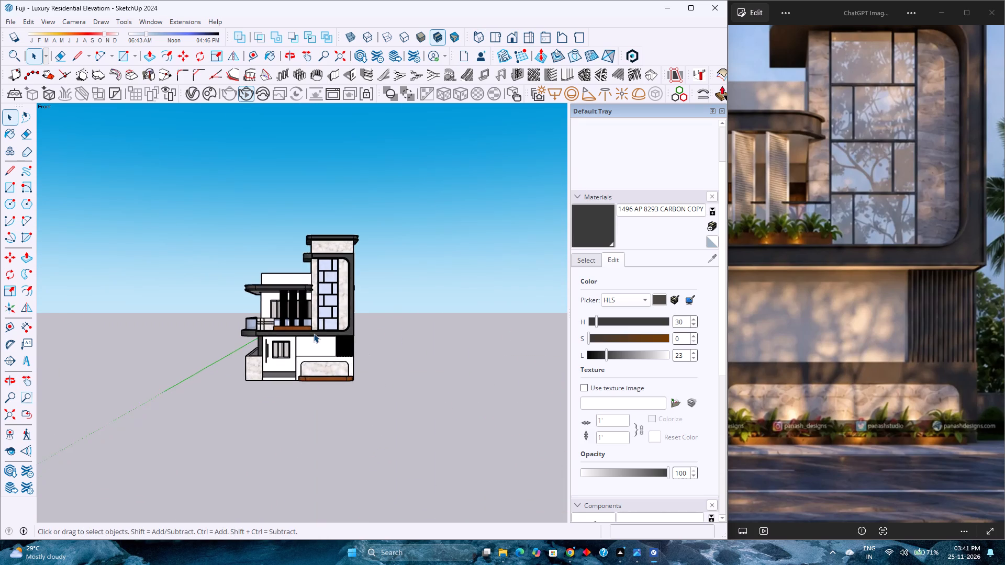
pyautogui.scroll(9, 314, 333)
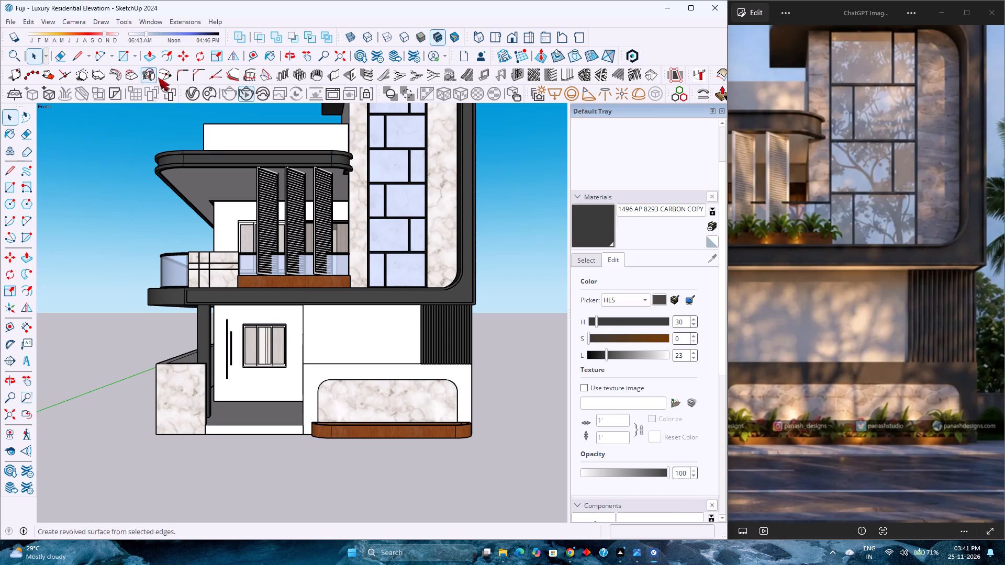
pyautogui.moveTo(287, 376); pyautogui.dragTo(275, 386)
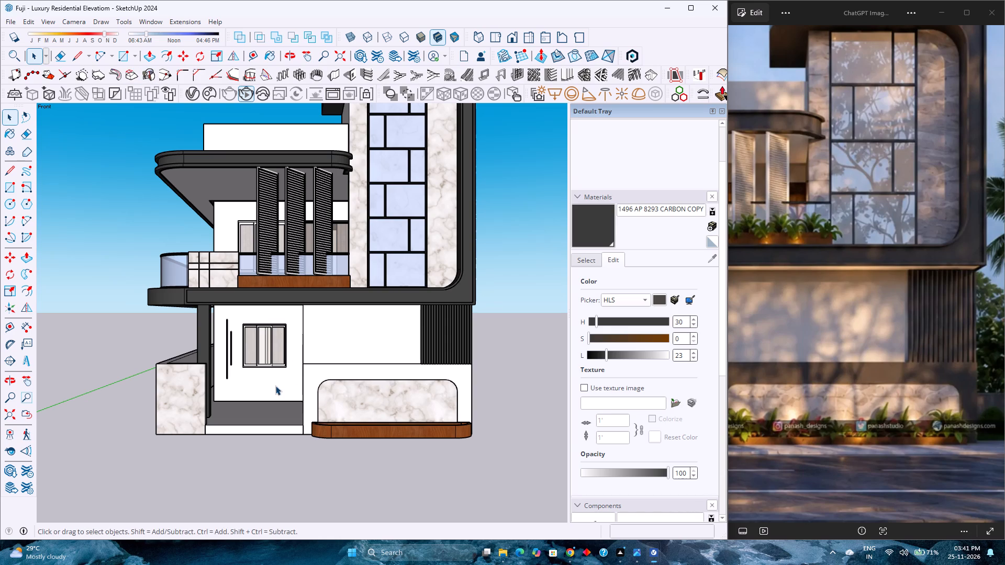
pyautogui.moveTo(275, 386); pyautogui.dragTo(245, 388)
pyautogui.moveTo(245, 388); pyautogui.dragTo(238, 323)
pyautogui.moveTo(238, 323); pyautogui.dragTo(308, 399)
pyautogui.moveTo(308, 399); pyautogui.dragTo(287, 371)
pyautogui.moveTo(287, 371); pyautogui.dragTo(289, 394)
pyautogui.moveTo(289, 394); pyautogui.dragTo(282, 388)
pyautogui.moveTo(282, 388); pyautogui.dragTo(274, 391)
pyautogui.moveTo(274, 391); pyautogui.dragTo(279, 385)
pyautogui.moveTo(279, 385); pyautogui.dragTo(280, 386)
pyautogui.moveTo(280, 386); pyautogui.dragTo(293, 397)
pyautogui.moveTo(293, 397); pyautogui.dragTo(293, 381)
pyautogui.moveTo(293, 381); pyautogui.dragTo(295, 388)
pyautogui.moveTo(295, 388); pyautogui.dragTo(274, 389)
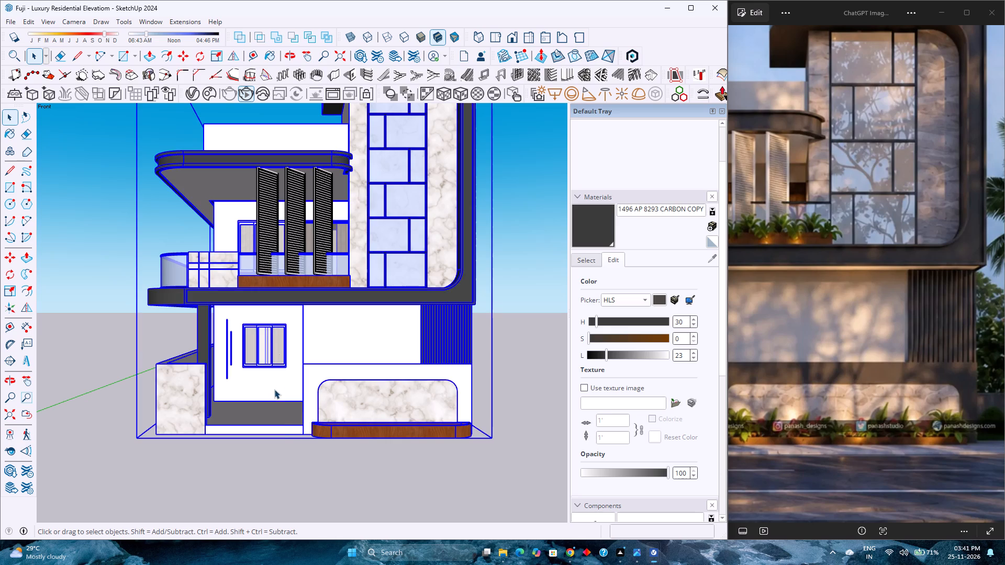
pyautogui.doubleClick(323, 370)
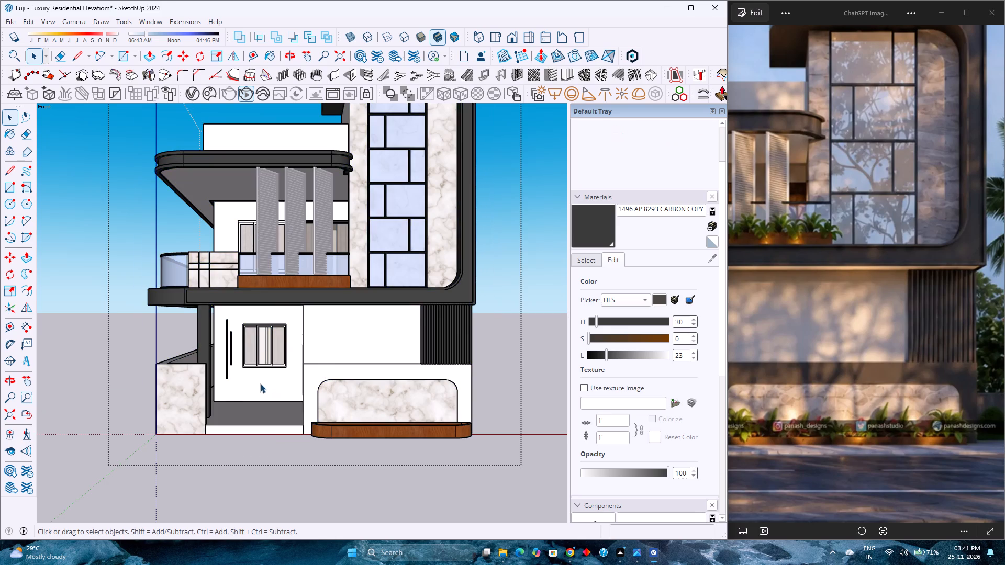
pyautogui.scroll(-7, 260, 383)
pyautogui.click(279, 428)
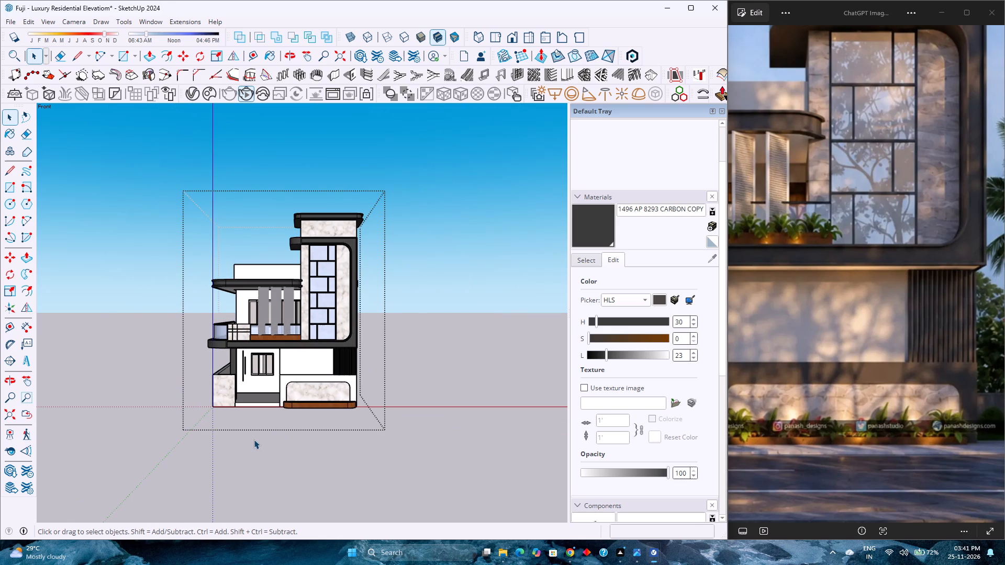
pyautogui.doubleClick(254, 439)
# Examine the balcony louvres and the tower glazing on the front facade at different distances.
pyautogui.scroll(4, 277, 204)
pyautogui.scroll(-2, 277, 205)
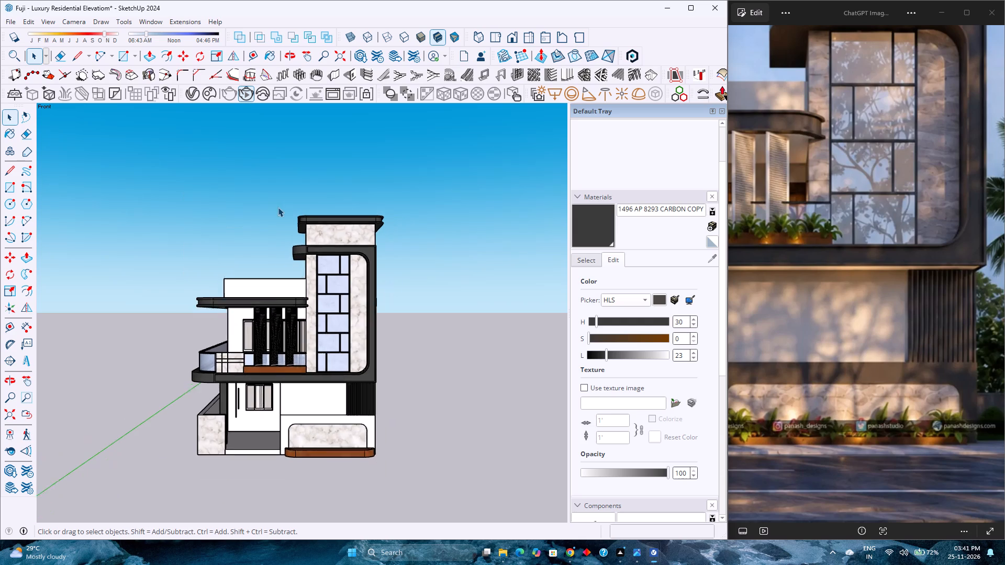
pyautogui.scroll(-1, 278, 207)
pyautogui.scroll(3, 301, 316)
pyautogui.scroll(-2, 301, 316)
pyautogui.scroll(2, 301, 316)
pyautogui.scroll(-2, 301, 316)
pyautogui.scroll(2, 301, 316)
pyautogui.scroll(-2, 301, 316)
pyautogui.scroll(3, 301, 316)
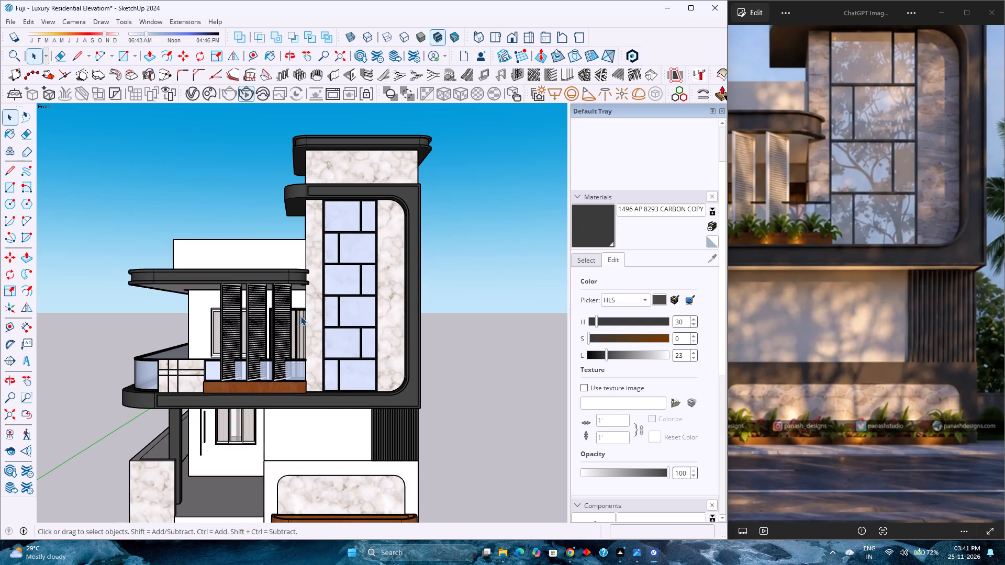
pyautogui.scroll(3, 300, 322)
pyautogui.scroll(-3, 300, 324)
pyautogui.scroll(2, 298, 326)
pyautogui.scroll(-1, 298, 334)
pyautogui.scroll(4, 298, 332)
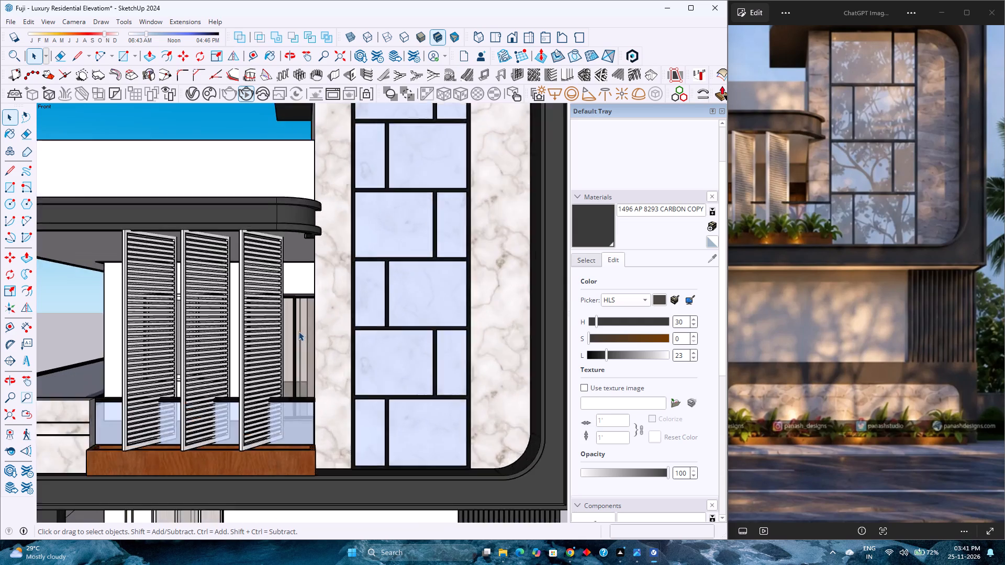
pyautogui.scroll(-4, 298, 331)
pyautogui.scroll(3, 294, 334)
pyautogui.scroll(-4, 294, 334)
pyautogui.scroll(4, 294, 334)
pyautogui.scroll(-2, 294, 336)
pyautogui.scroll(4, 294, 336)
pyautogui.scroll(-4, 294, 336)
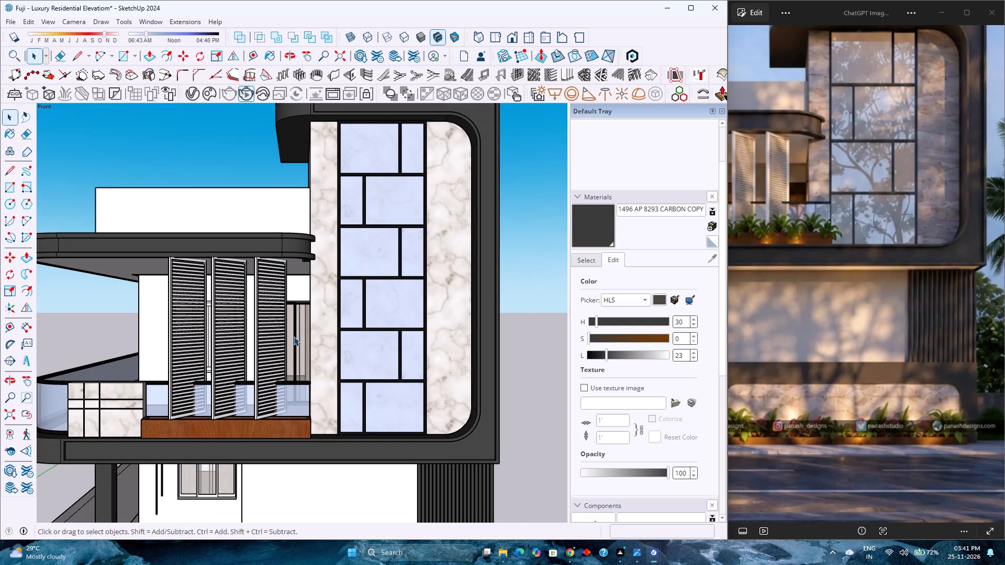
pyautogui.scroll(4, 294, 336)
pyautogui.scroll(-3, 294, 336)
pyautogui.scroll(3, 294, 336)
pyautogui.scroll(-2, 293, 337)
pyautogui.scroll(2, 293, 337)
pyautogui.scroll(-2, 293, 337)
pyautogui.scroll(3, 293, 337)
pyautogui.scroll(-3, 293, 337)
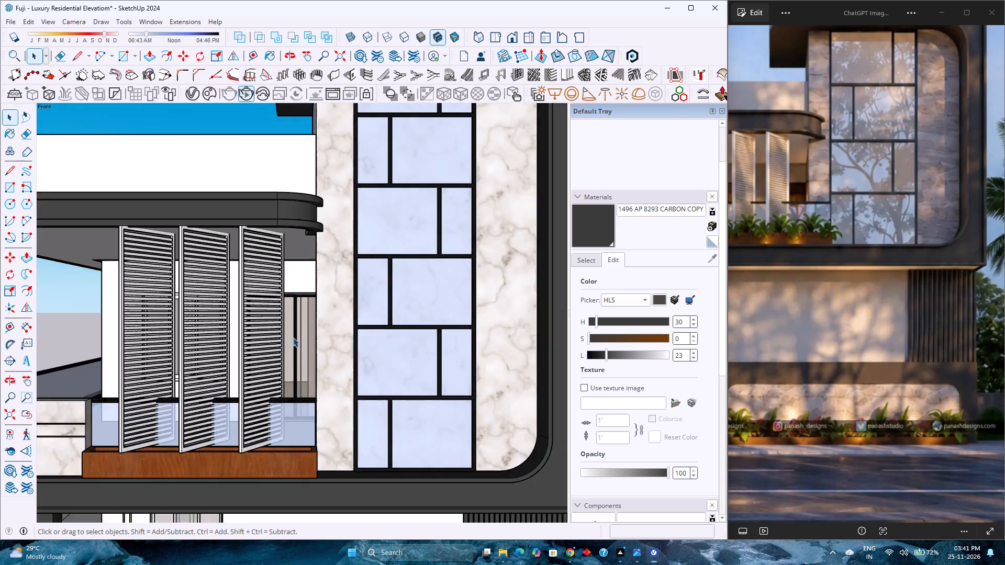
# Examine the glazed door and its curtains behind the balcony louvres up close.
pyautogui.scroll(8, 293, 337)
pyautogui.scroll(-3, 292, 335)
pyautogui.scroll(4, 292, 335)
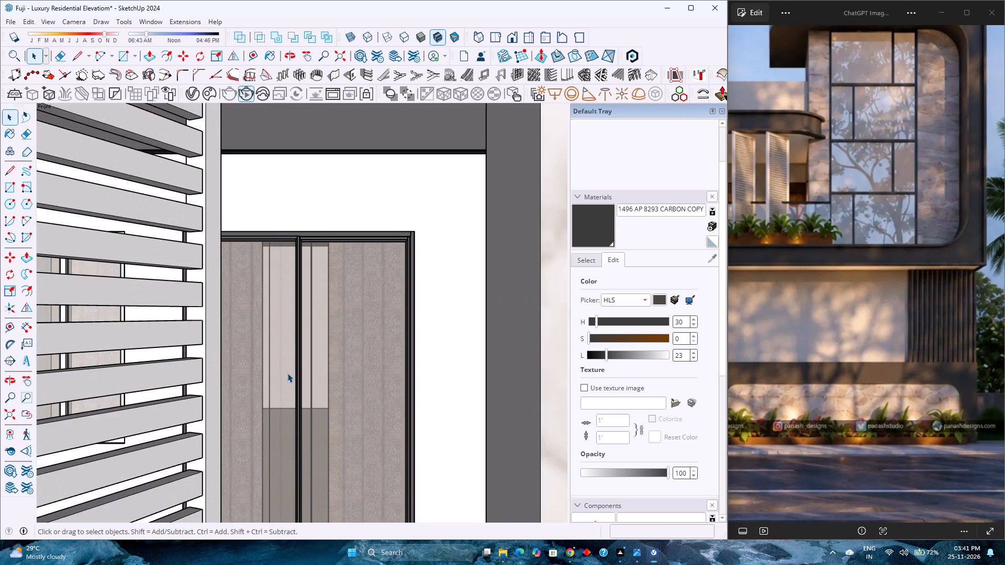
pyautogui.scroll(-3, 287, 373)
pyautogui.scroll(5, 288, 376)
pyautogui.scroll(-5, 288, 376)
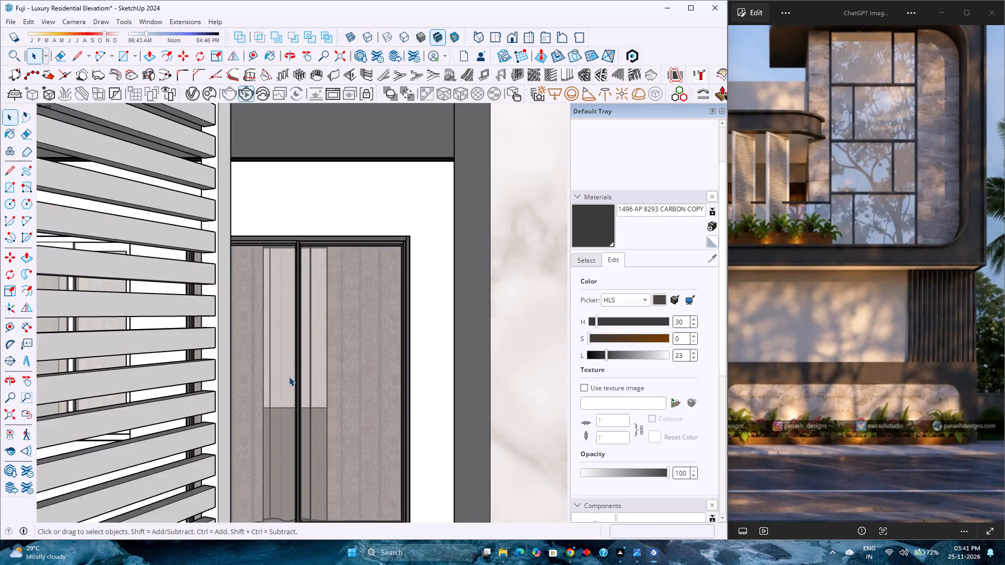
pyautogui.scroll(5, 289, 377)
pyautogui.scroll(-3, 289, 377)
pyautogui.scroll(3, 289, 377)
pyautogui.scroll(-5, 289, 377)
pyautogui.scroll(4, 289, 377)
pyautogui.scroll(-1, 289, 377)
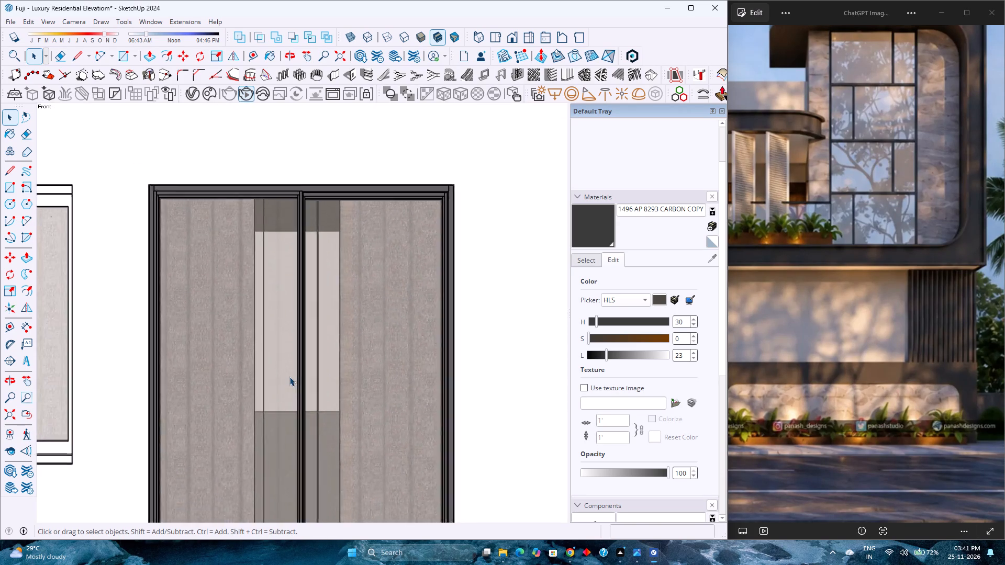
pyautogui.scroll(-3, 289, 377)
pyautogui.scroll(4, 289, 377)
pyautogui.scroll(-4, 289, 377)
pyautogui.scroll(4, 289, 377)
pyautogui.scroll(-4, 289, 377)
pyautogui.scroll(3, 289, 377)
pyautogui.scroll(-4, 289, 377)
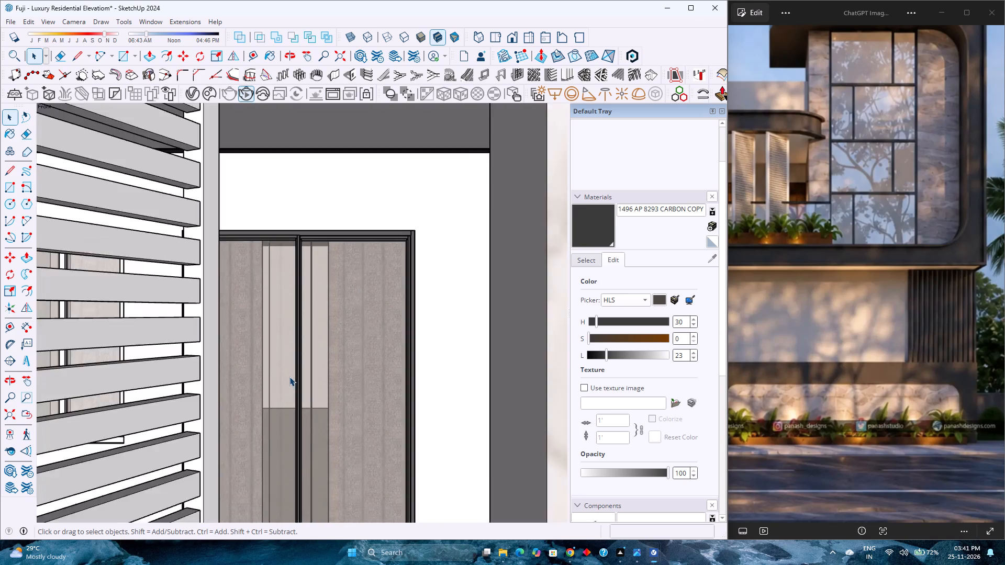
pyautogui.scroll(5, 289, 377)
pyautogui.scroll(-5, 289, 377)
pyautogui.scroll(4, 289, 377)
pyautogui.scroll(-3, 289, 377)
pyautogui.scroll(4, 289, 377)
pyautogui.scroll(-3, 289, 377)
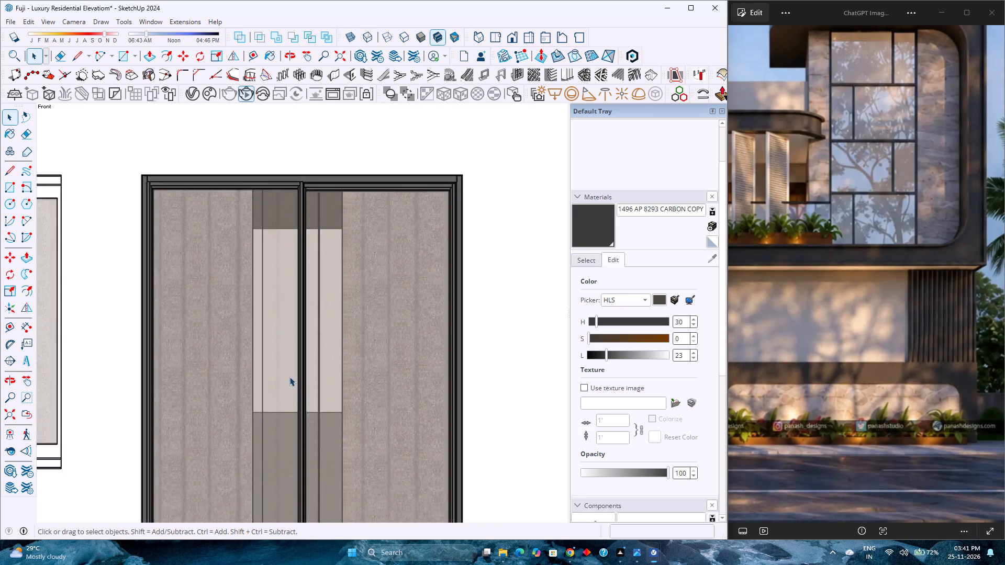
pyautogui.scroll(-1, 289, 377)
pyautogui.scroll(4, 291, 377)
pyautogui.scroll(-4, 291, 378)
pyautogui.scroll(4, 291, 379)
pyautogui.scroll(-4, 291, 379)
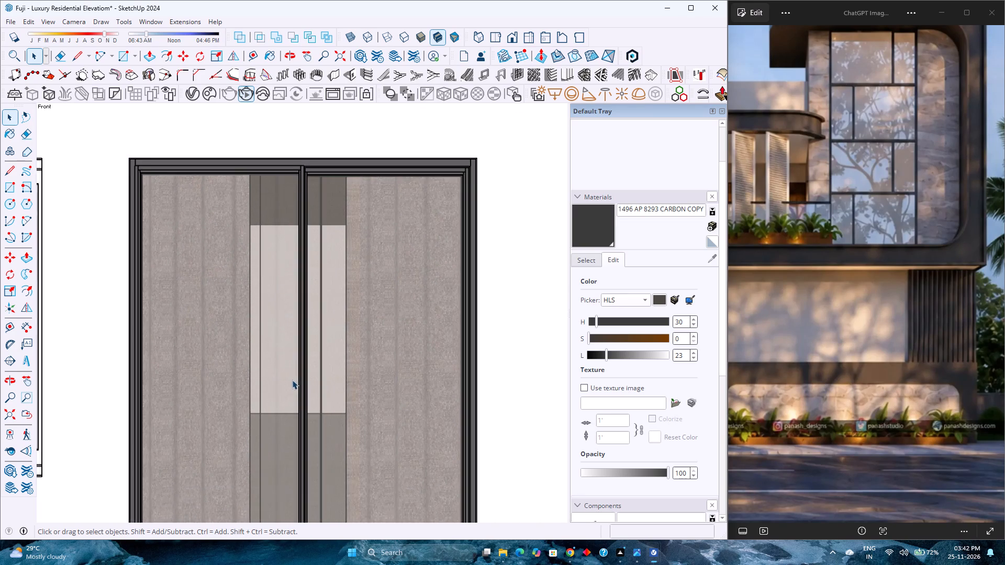
pyautogui.scroll(4, 294, 379)
pyautogui.scroll(-2, 294, 379)
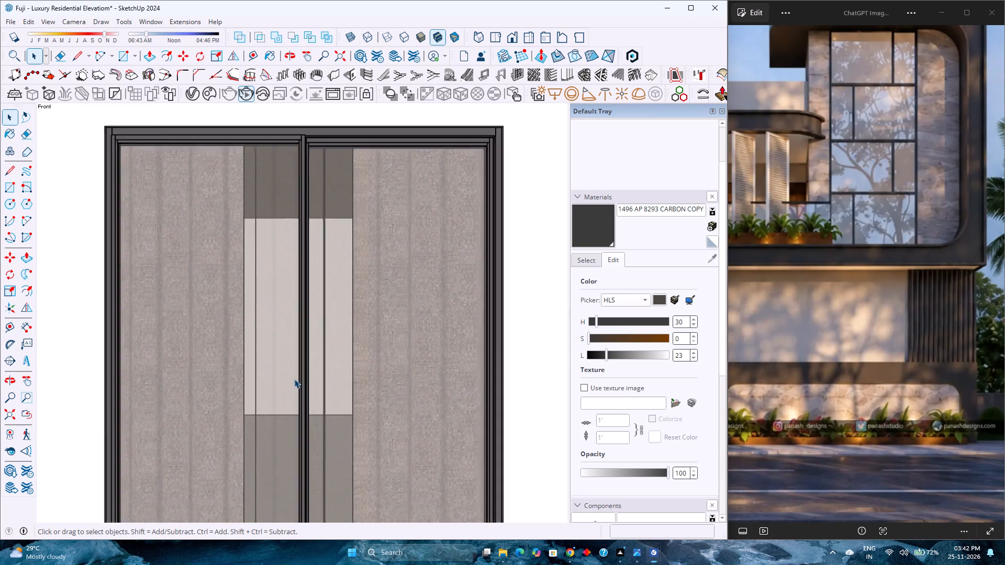
pyautogui.scroll(-4, 294, 379)
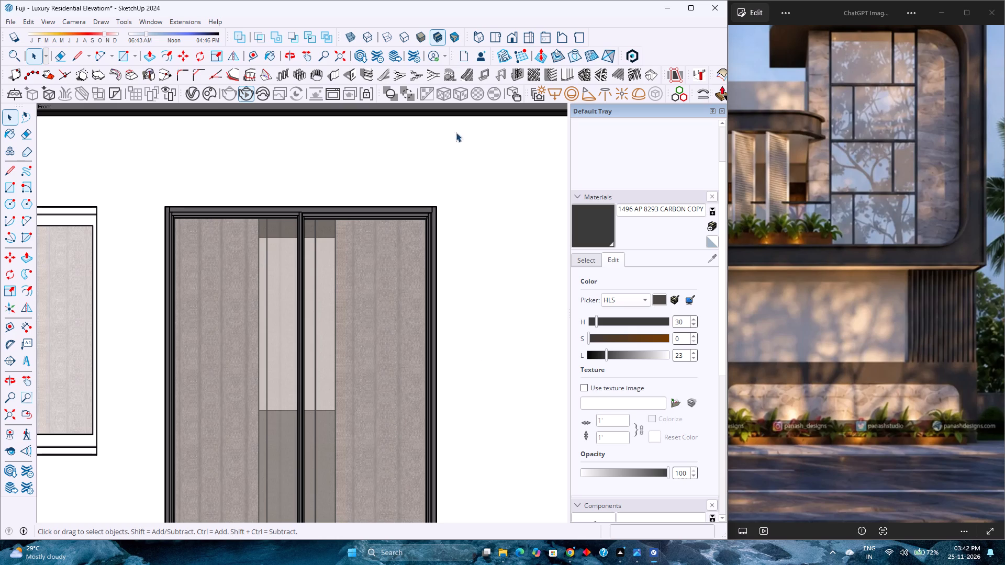
pyautogui.scroll(-10, 347, 293)
# Examine the balcony, louvres and ground-floor entrance from several oblique angles and compare them with the reference image.
pyautogui.moveTo(401, 289); pyautogui.dragTo(386, 311, button='middle')
pyautogui.middleClick(386, 311)
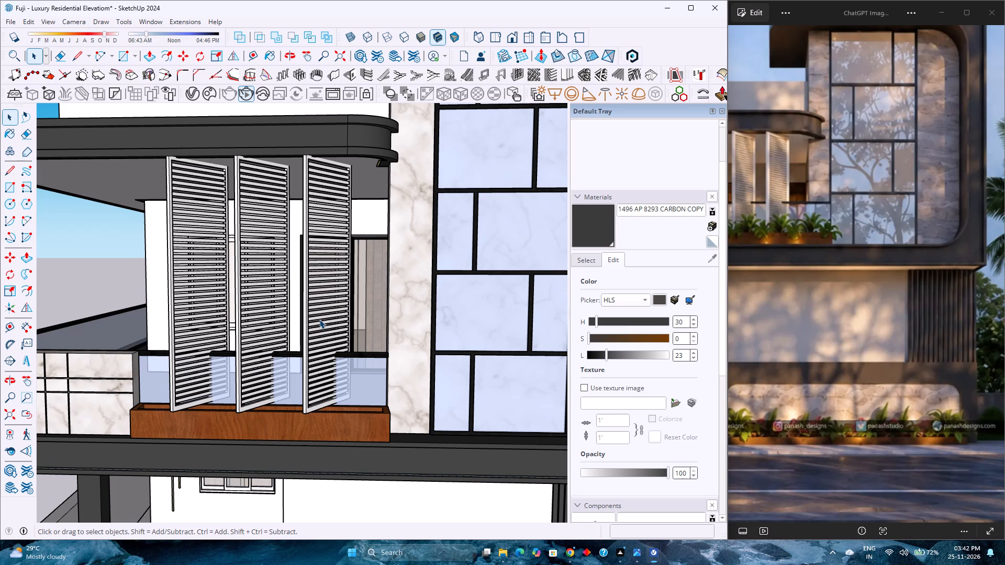
pyautogui.scroll(-3, 319, 319)
pyautogui.scroll(3, 319, 319)
pyautogui.scroll(-4, 319, 319)
pyautogui.scroll(4, 319, 319)
pyautogui.scroll(-3, 319, 319)
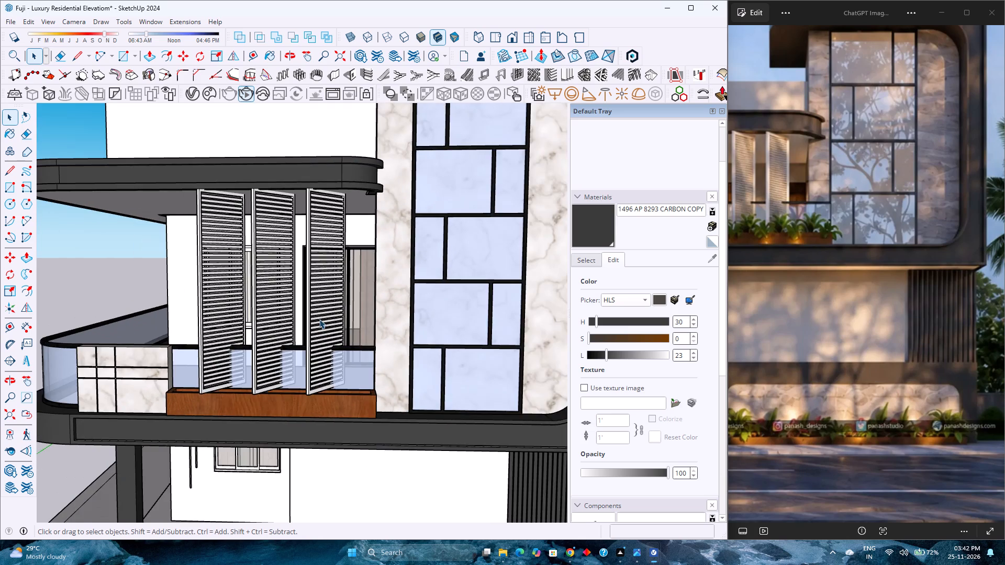
pyautogui.scroll(4, 319, 319)
pyautogui.scroll(-4, 319, 319)
pyautogui.scroll(4, 319, 319)
pyautogui.scroll(-5, 319, 319)
pyautogui.moveTo(296, 360); pyautogui.dragTo(367, 331, button='middle')
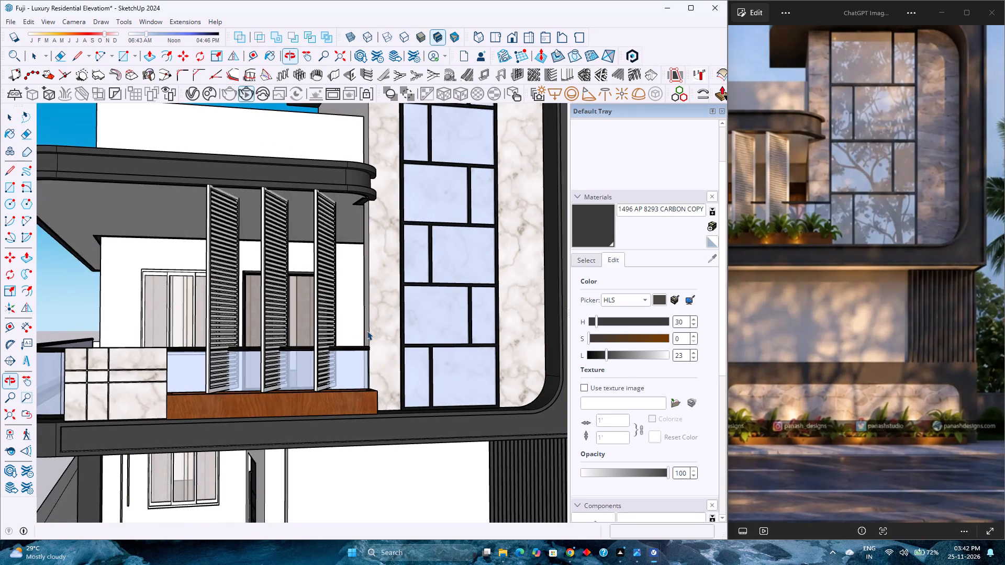
pyautogui.scroll(-3, 366, 329)
pyautogui.moveTo(292, 387); pyautogui.dragTo(405, 315, button='middle')
pyautogui.middleClick(405, 315)
pyautogui.scroll(-5, 405, 315)
pyautogui.scroll(3, 345, 365)
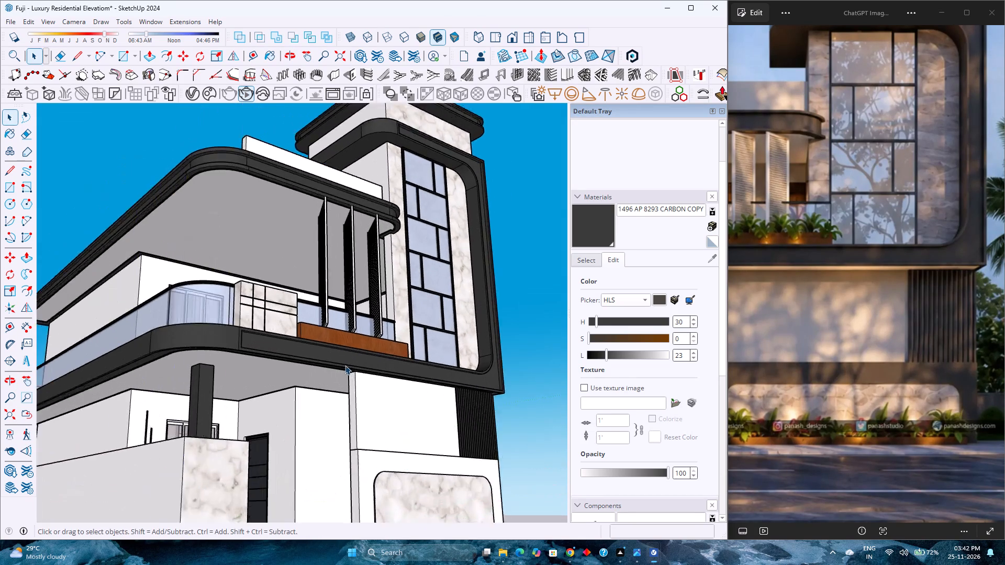
pyautogui.scroll(3, 345, 365)
pyautogui.scroll(3, 372, 311)
pyautogui.scroll(5, 374, 364)
pyautogui.scroll(4, 403, 322)
pyautogui.scroll(-12, 399, 323)
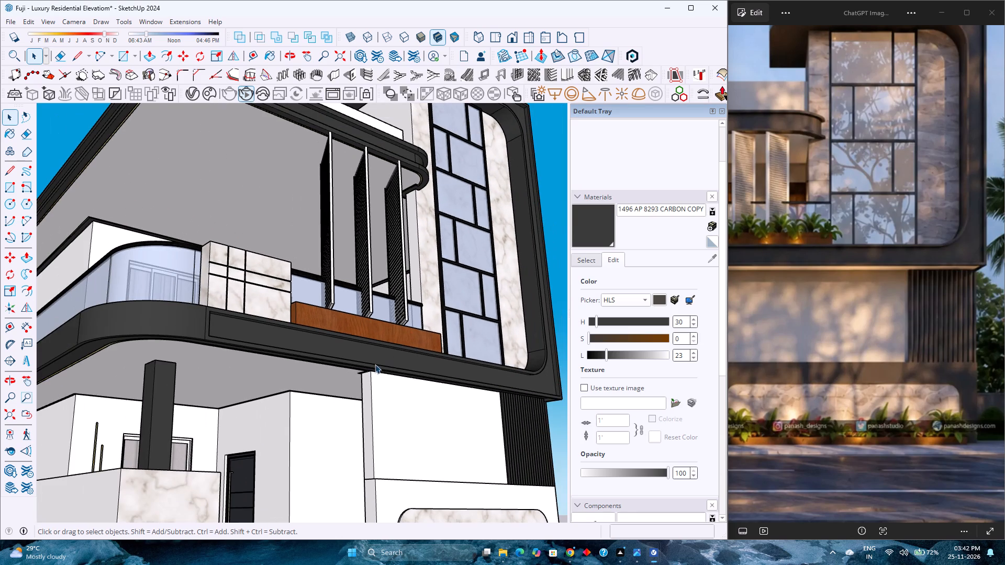
pyautogui.moveTo(375, 364); pyautogui.dragTo(339, 356, button='middle')
pyautogui.middleClick(339, 356)
pyautogui.scroll(-4, 339, 347)
pyautogui.scroll(3, 339, 347)
pyautogui.scroll(-5, 339, 347)
pyautogui.scroll(4, 339, 347)
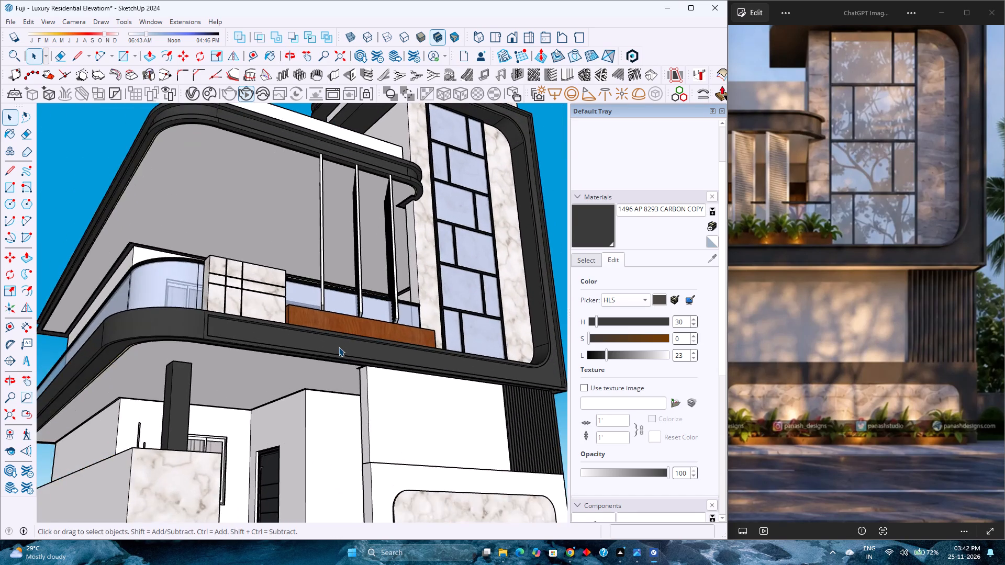
pyautogui.scroll(-4, 339, 347)
pyautogui.scroll(3, 337, 345)
pyautogui.scroll(-4, 337, 345)
pyautogui.scroll(4, 337, 345)
pyautogui.scroll(-6, 337, 345)
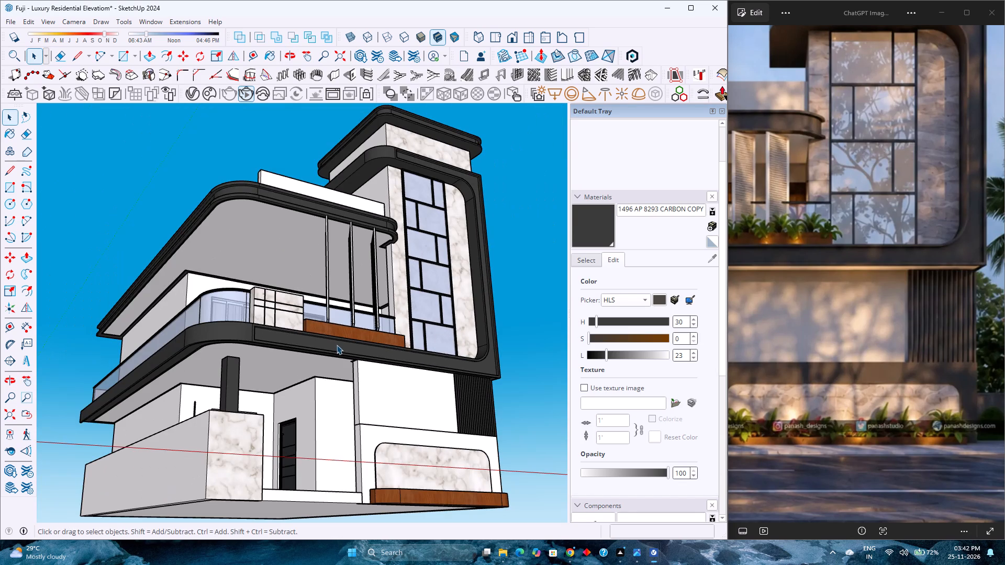
pyautogui.scroll(-3, 829, 288)
pyautogui.scroll(1, 762, 301)
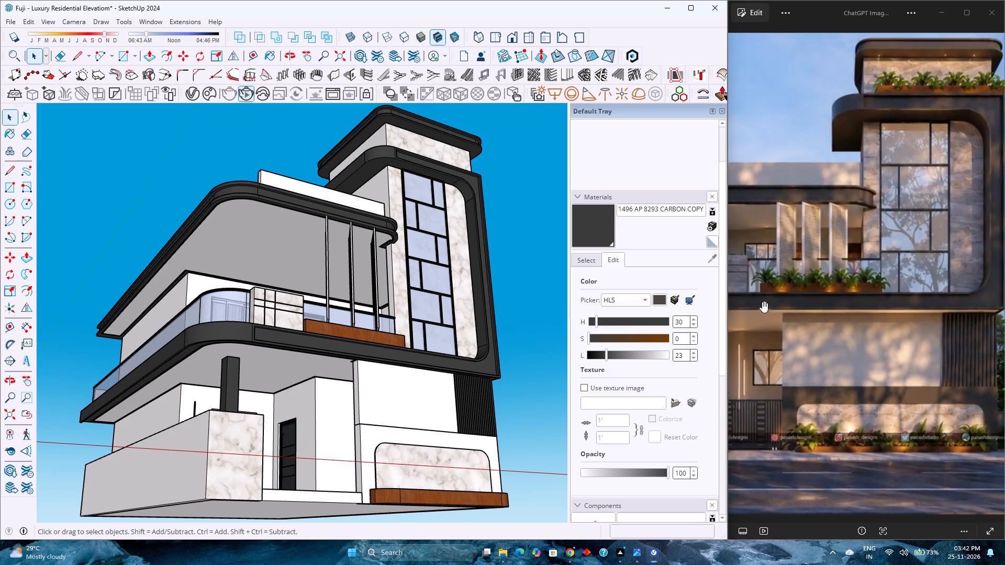
# Open the ground-floor entrance wall group for editing and select all of its connected wall faces.
pyautogui.click(590, 257)
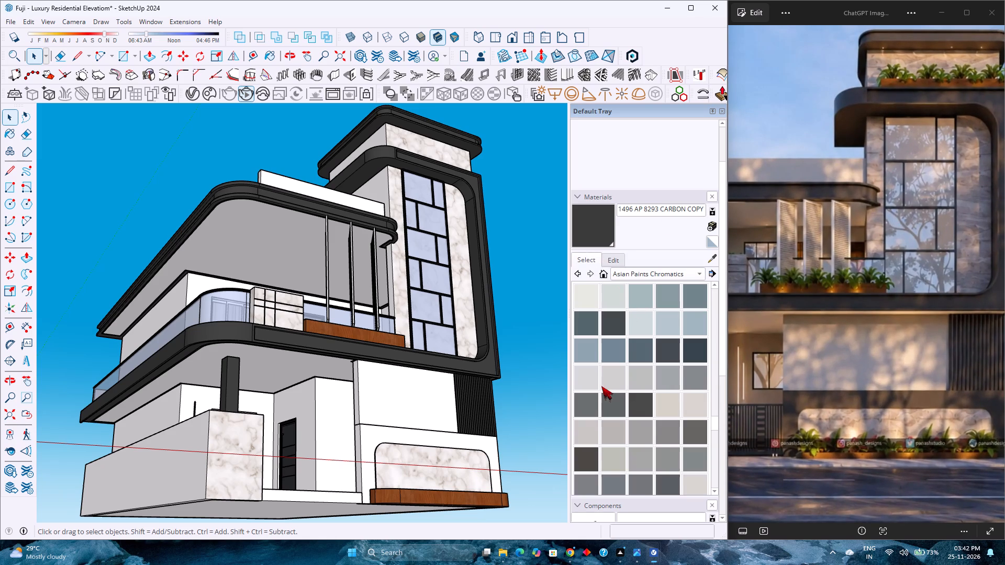
pyautogui.middleClick(448, 311)
pyautogui.moveTo(445, 313); pyautogui.dragTo(399, 333, button='middle')
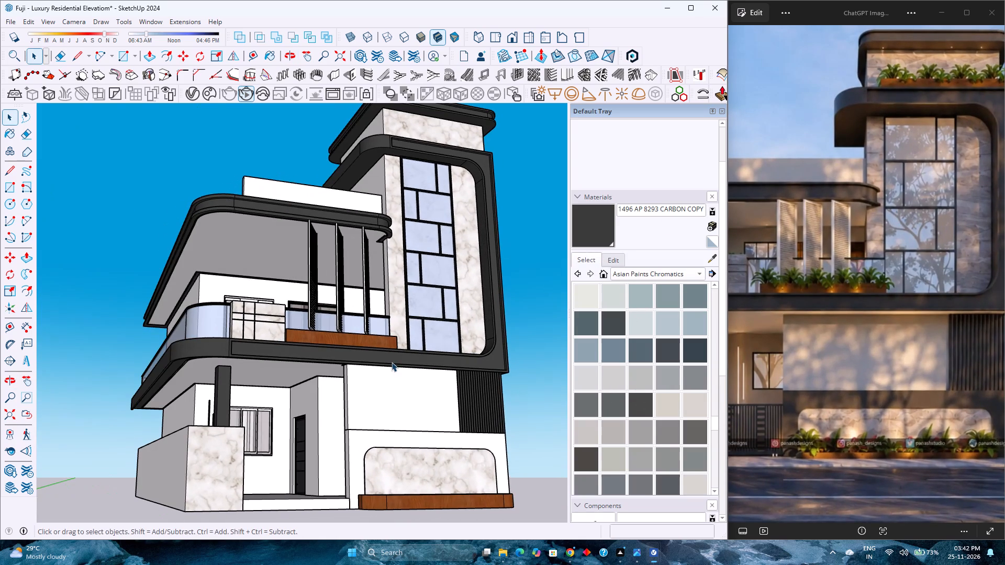
pyautogui.scroll(-4, 386, 397)
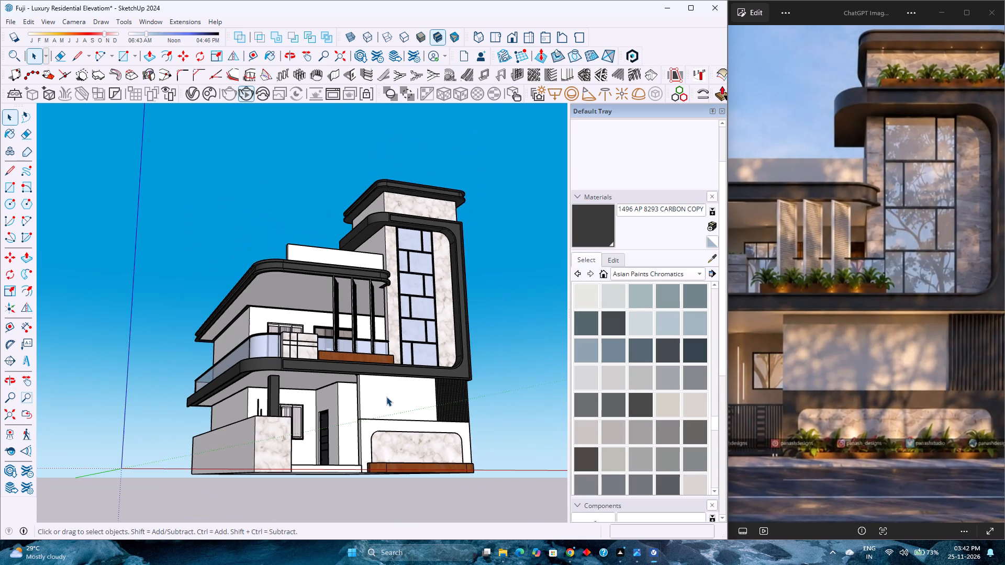
pyautogui.scroll(4, 354, 436)
pyautogui.moveTo(350, 434); pyautogui.dragTo(198, 443, button='middle')
pyautogui.scroll(2, 244, 426)
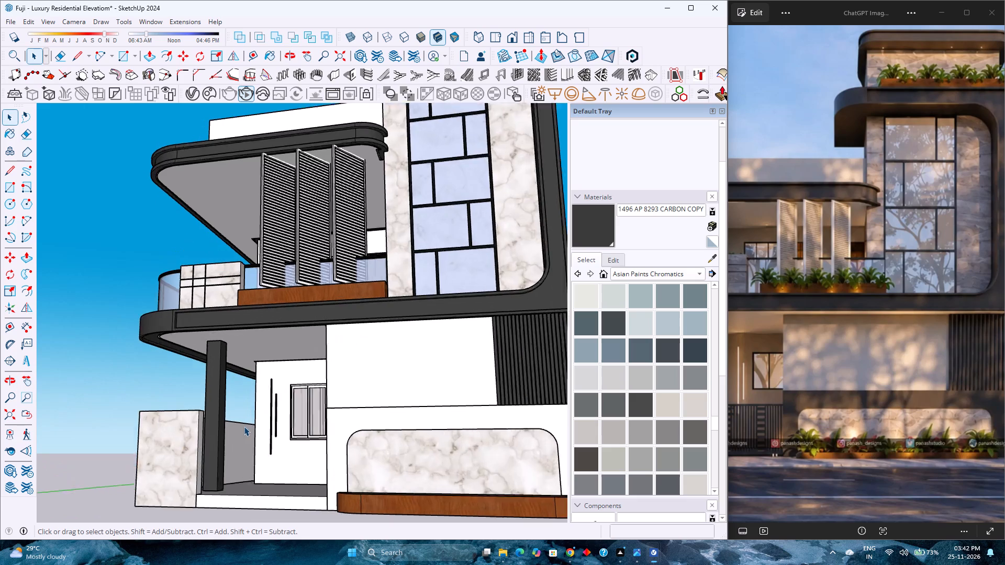
pyautogui.scroll(1, 244, 426)
pyautogui.doubleClick(283, 490)
pyautogui.doubleClick(284, 471)
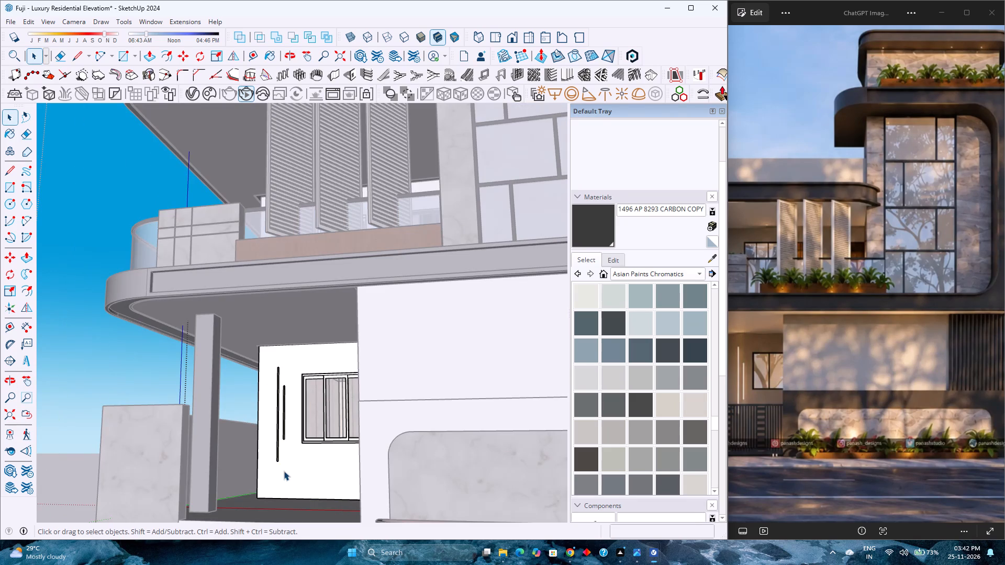
pyautogui.click(284, 471)
pyautogui.middleClick(301, 478)
pyautogui.moveTo(306, 478); pyautogui.dragTo(447, 503, button='middle')
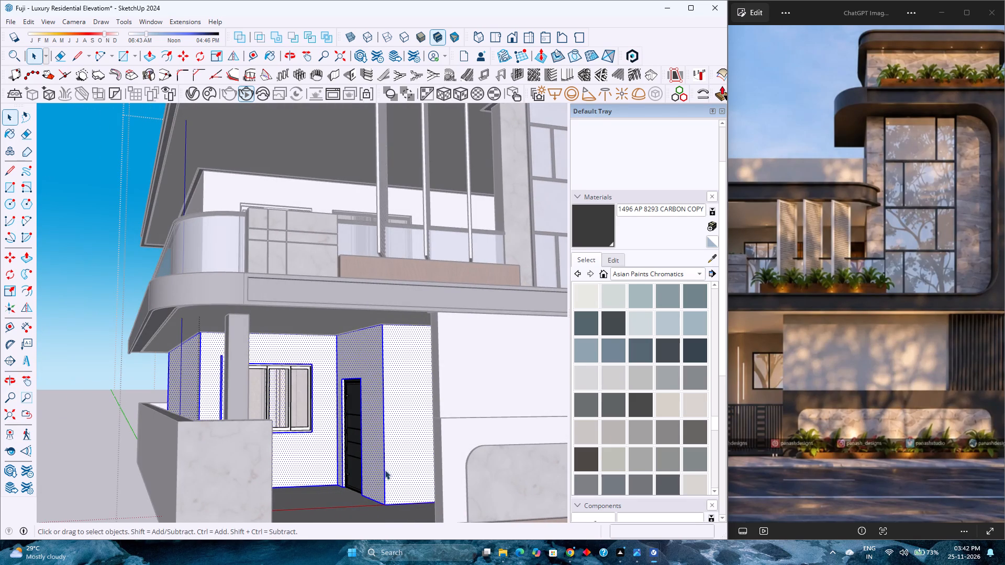
# Paint the selected entrance walls with 1755 AP K184 Brass Olive-N from the Asian Paints Chromatics collection.
pyautogui.scroll(-11, 628, 402)
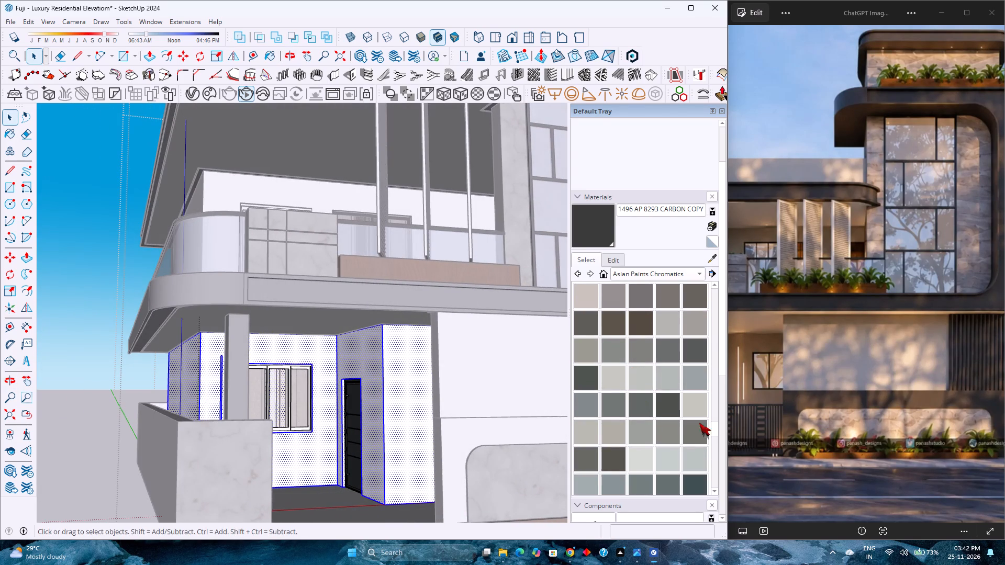
pyautogui.moveTo(712, 429); pyautogui.dragTo(718, 399)
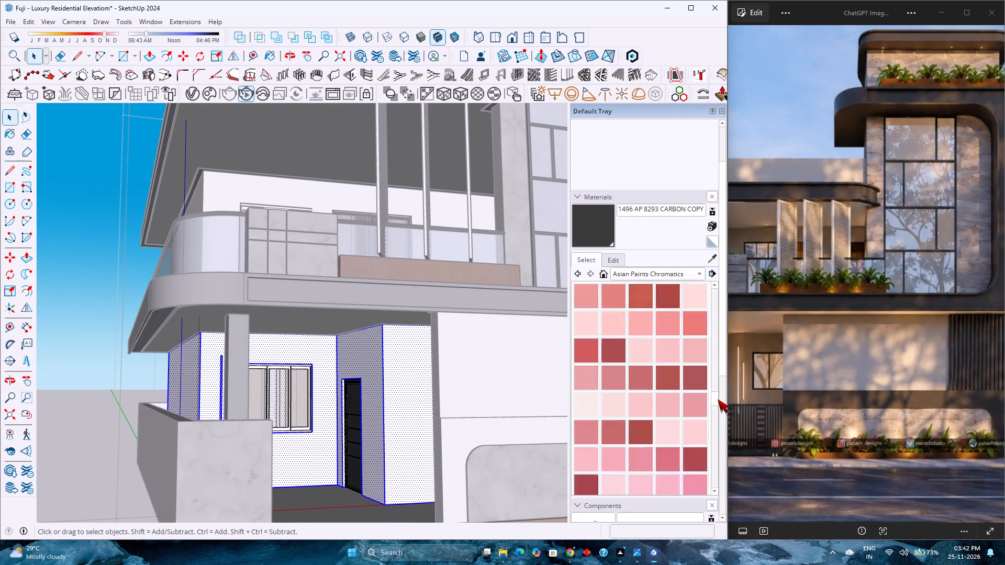
pyautogui.moveTo(718, 399); pyautogui.dragTo(719, 421)
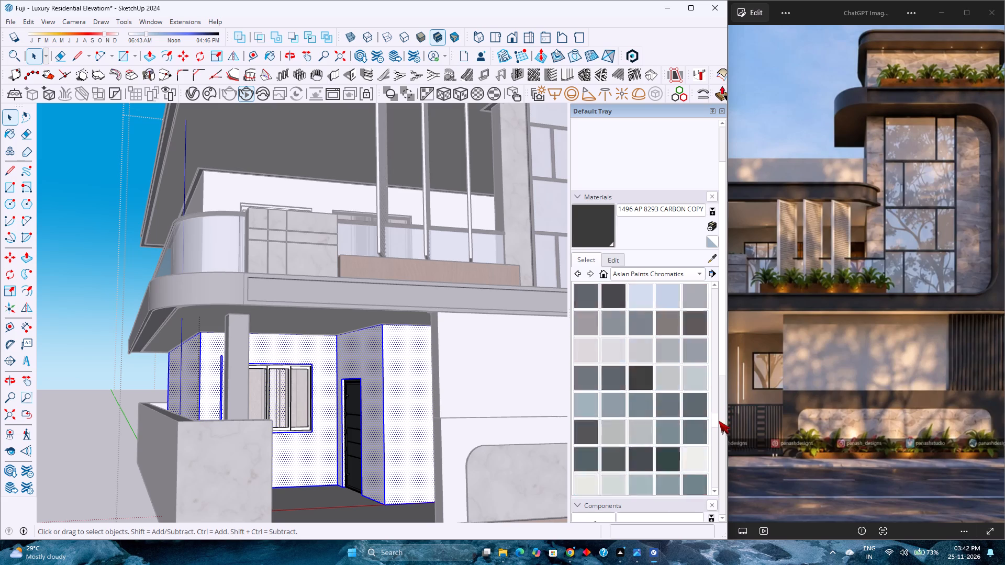
pyautogui.moveTo(719, 421); pyautogui.dragTo(714, 449)
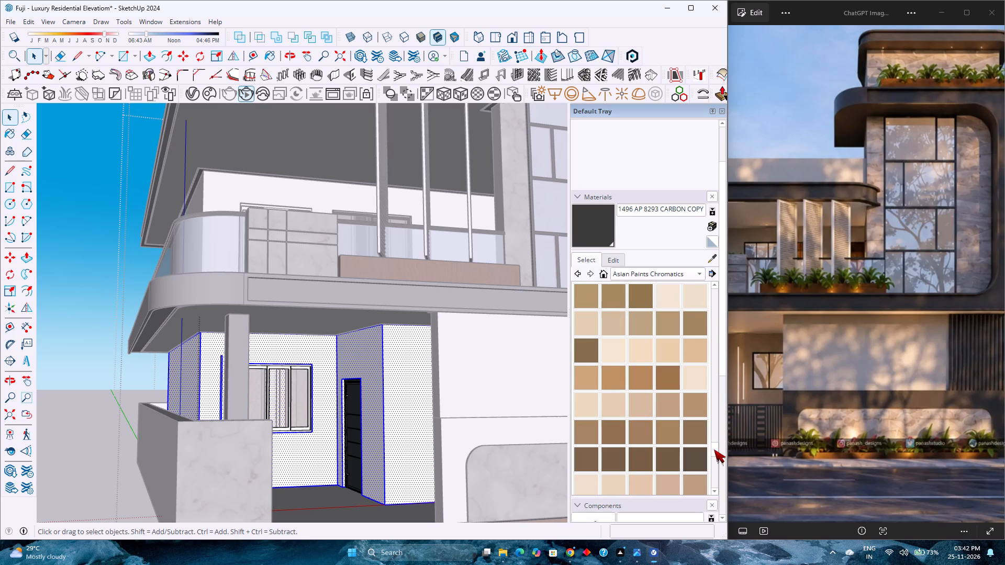
pyautogui.moveTo(714, 449); pyautogui.dragTo(713, 449)
pyautogui.click(692, 402)
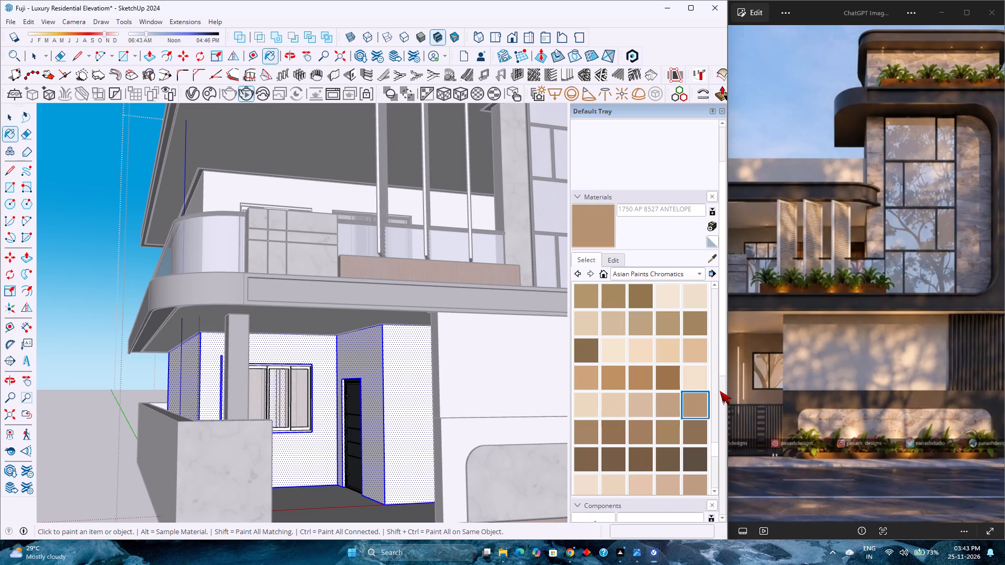
pyautogui.click(693, 428)
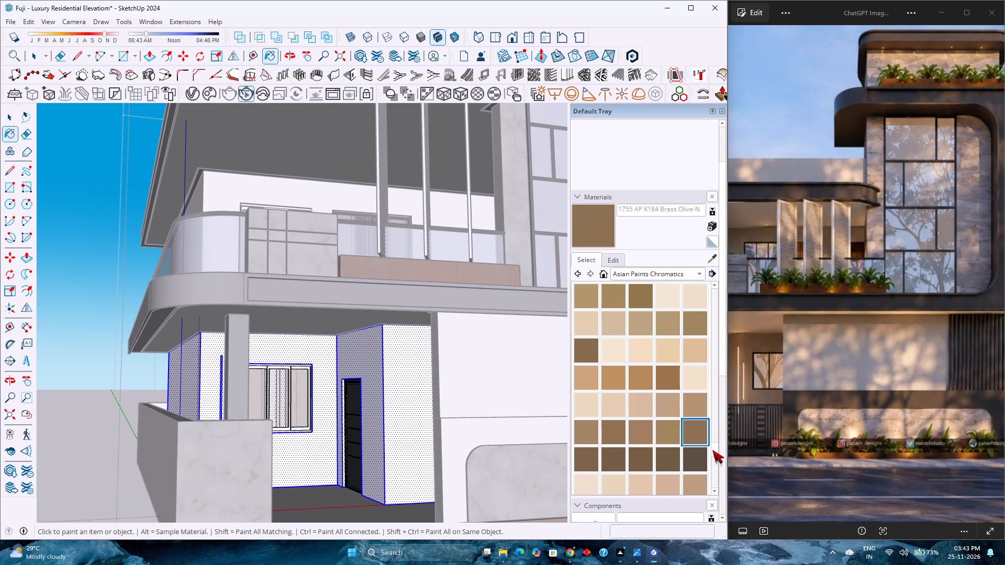
pyautogui.moveTo(713, 450); pyautogui.dragTo(719, 450)
pyautogui.moveTo(719, 450); pyautogui.dragTo(719, 451)
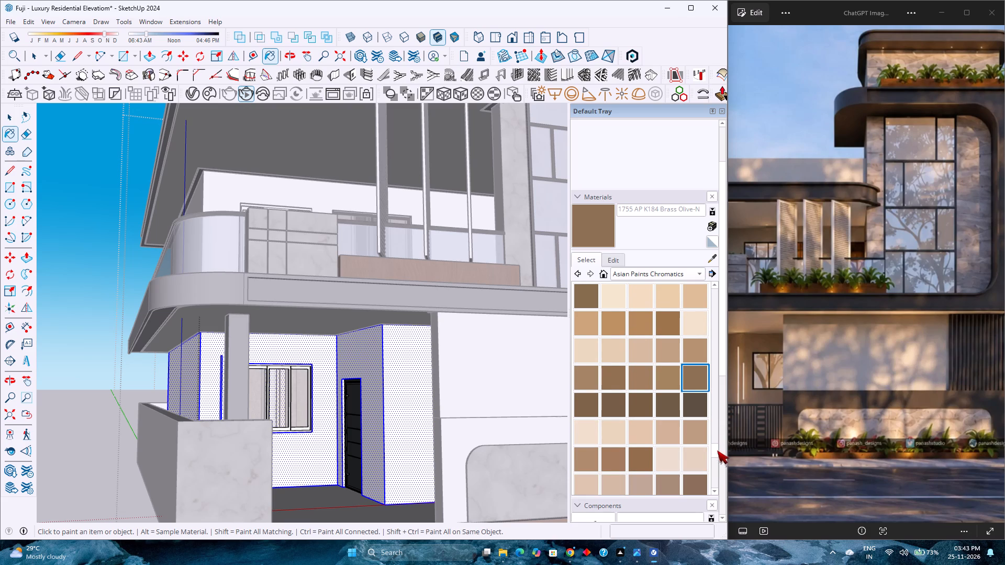
pyautogui.scroll(-1, 669, 413)
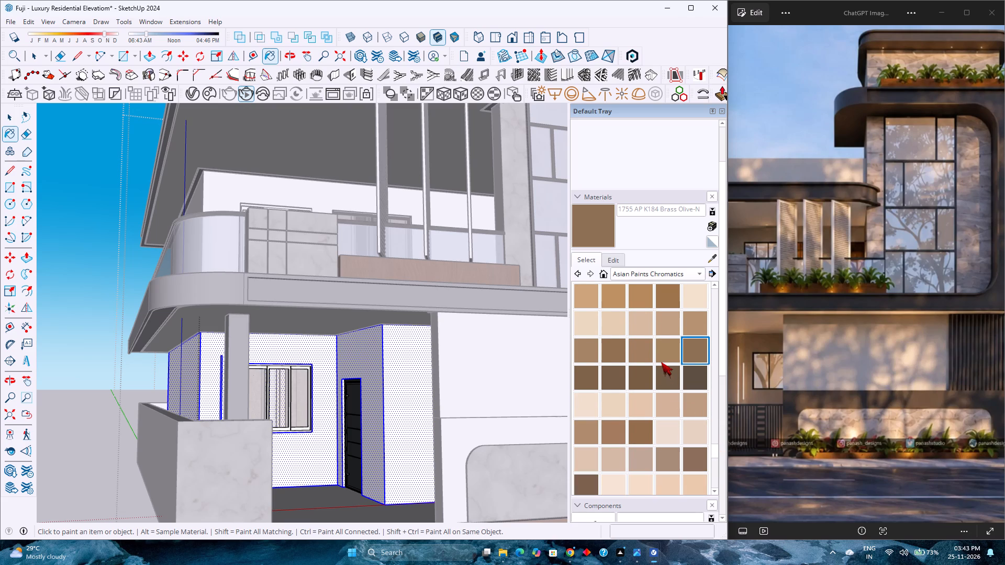
pyautogui.click(662, 359)
pyautogui.click(689, 354)
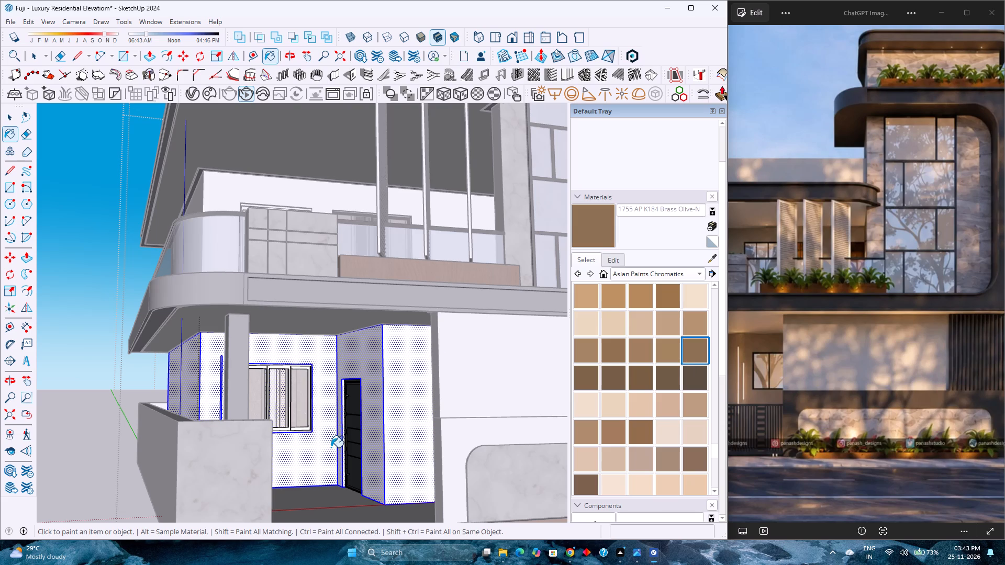
pyautogui.click(330, 447)
# Examine the painted entrance walls around the window and door, up close and from farther back.
pyautogui.scroll(9, 311, 453)
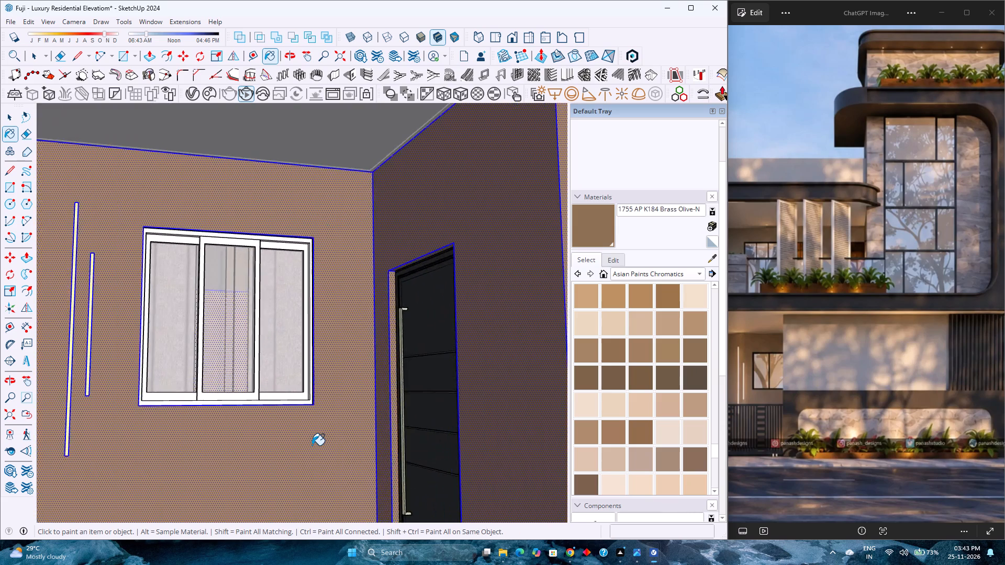
pyautogui.scroll(-6, 312, 445)
pyautogui.scroll(5, 312, 443)
pyautogui.moveTo(312, 444); pyautogui.dragTo(317, 465, button='middle')
pyautogui.middleClick(317, 465)
pyautogui.middleClick(317, 465)
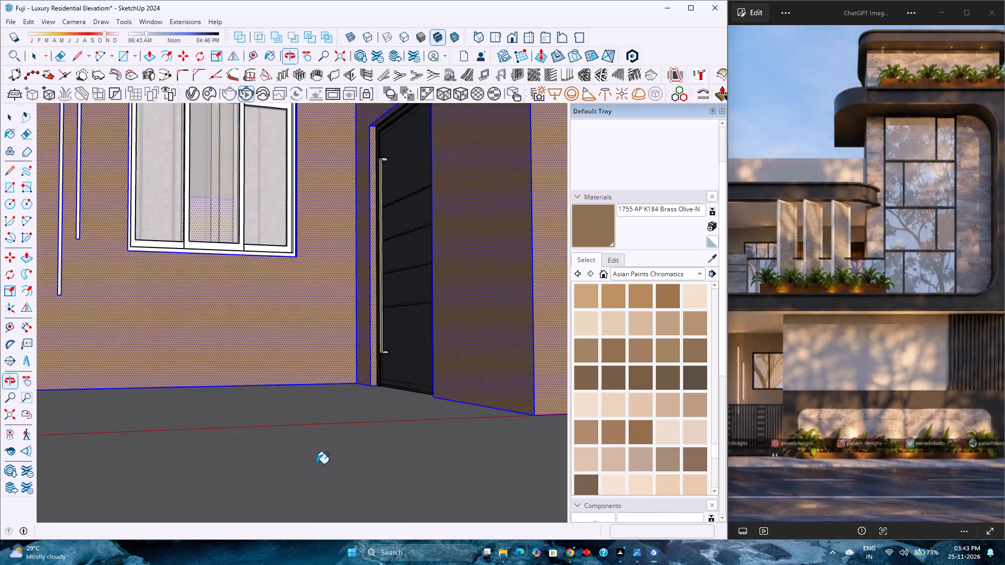
pyautogui.scroll(-17, 316, 463)
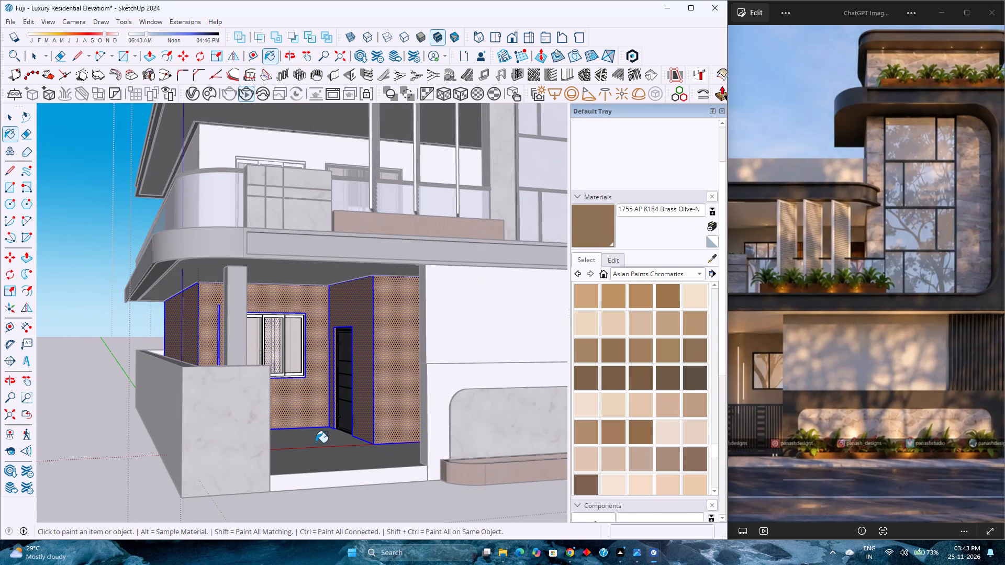
pyautogui.scroll(-2, 316, 443)
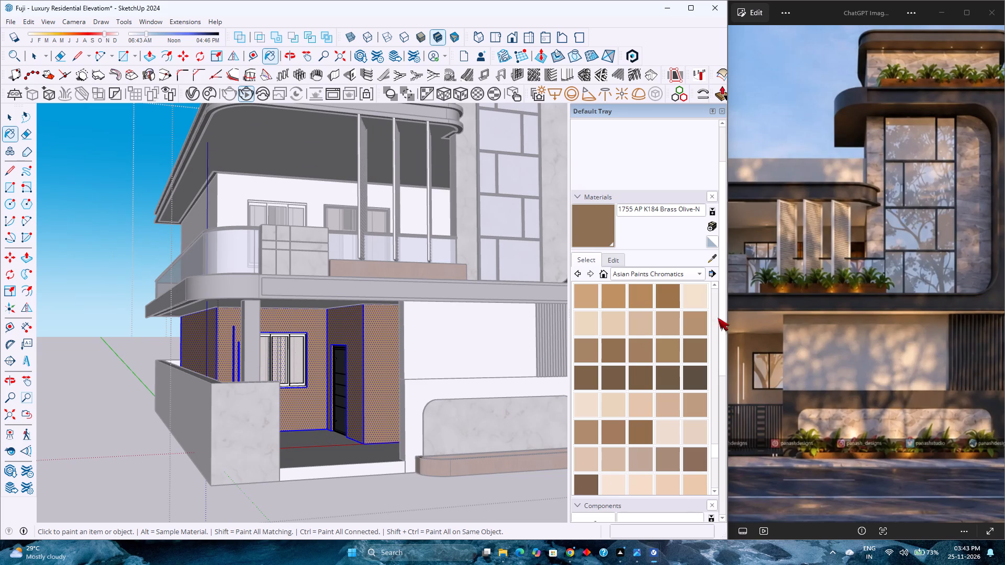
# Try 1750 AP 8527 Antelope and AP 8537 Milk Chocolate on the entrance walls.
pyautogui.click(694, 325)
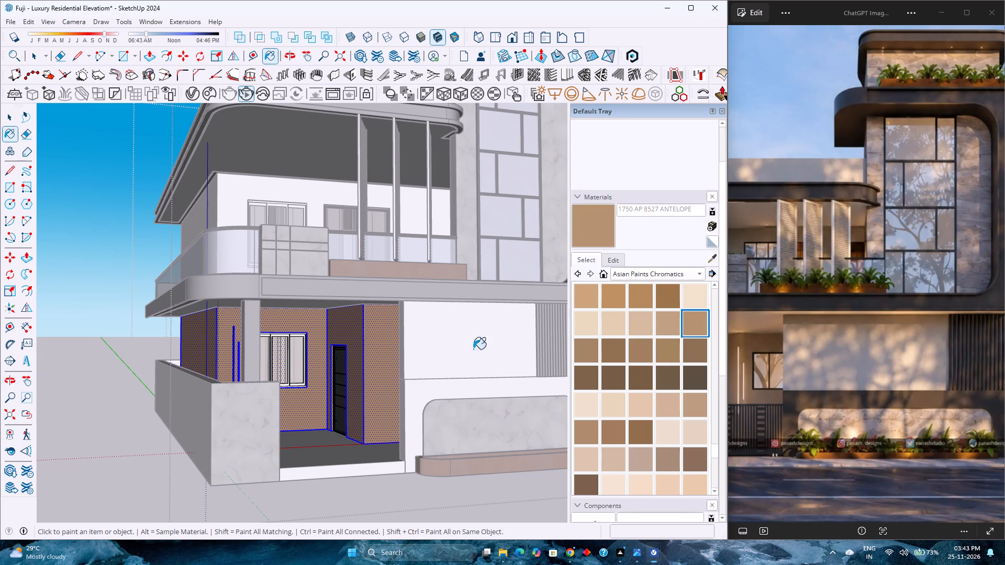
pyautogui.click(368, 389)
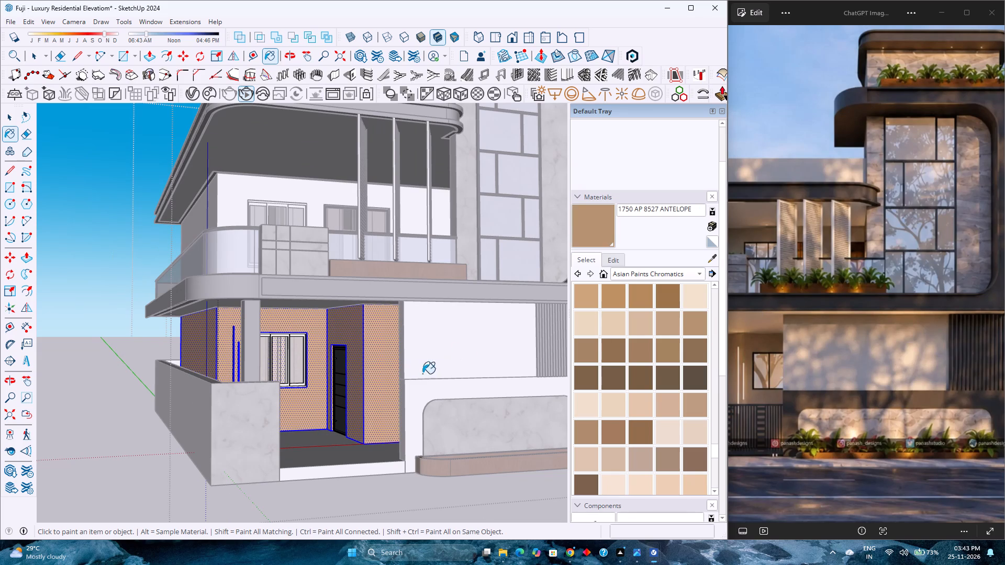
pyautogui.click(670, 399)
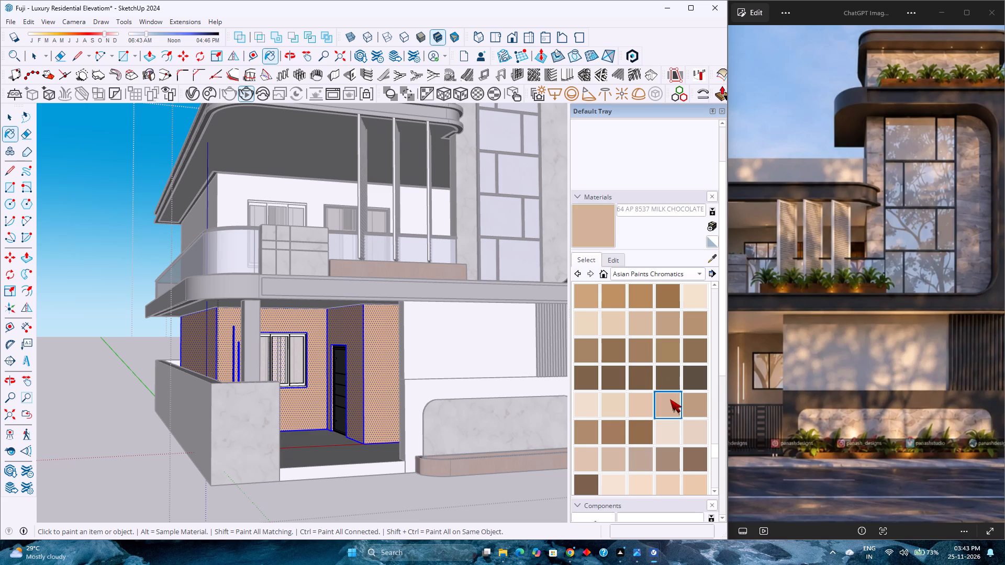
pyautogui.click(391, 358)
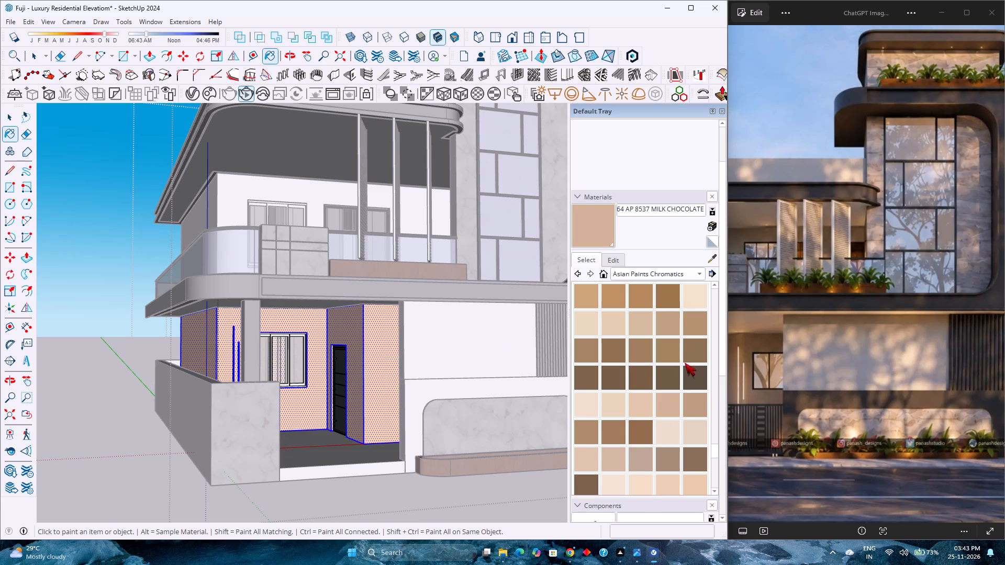
# Repaint the entrance walls with 1755 AP K184 Brass Olive-N and check them in the V-Ray render.
pyautogui.click(693, 345)
pyautogui.click(381, 385)
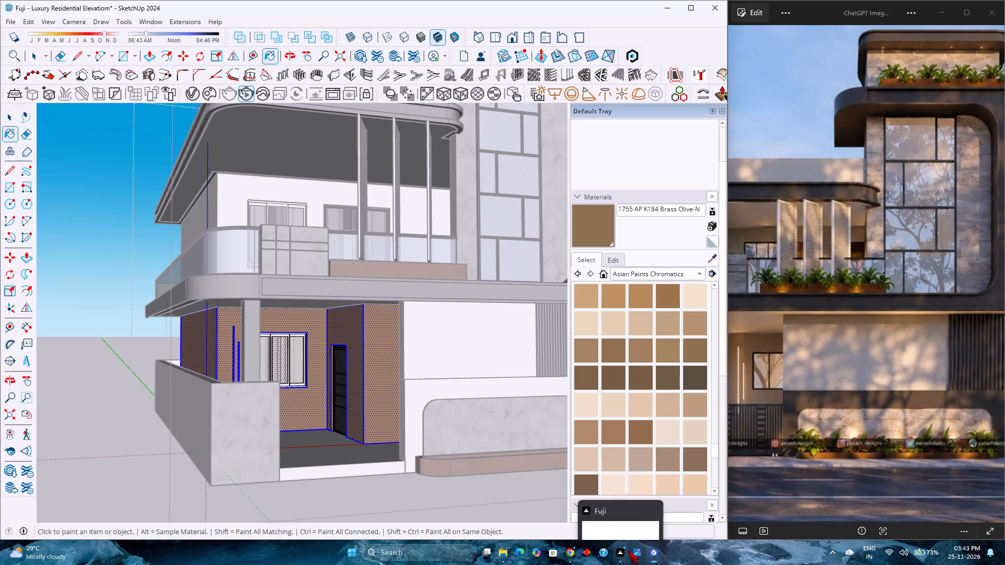
pyautogui.click(596, 507)
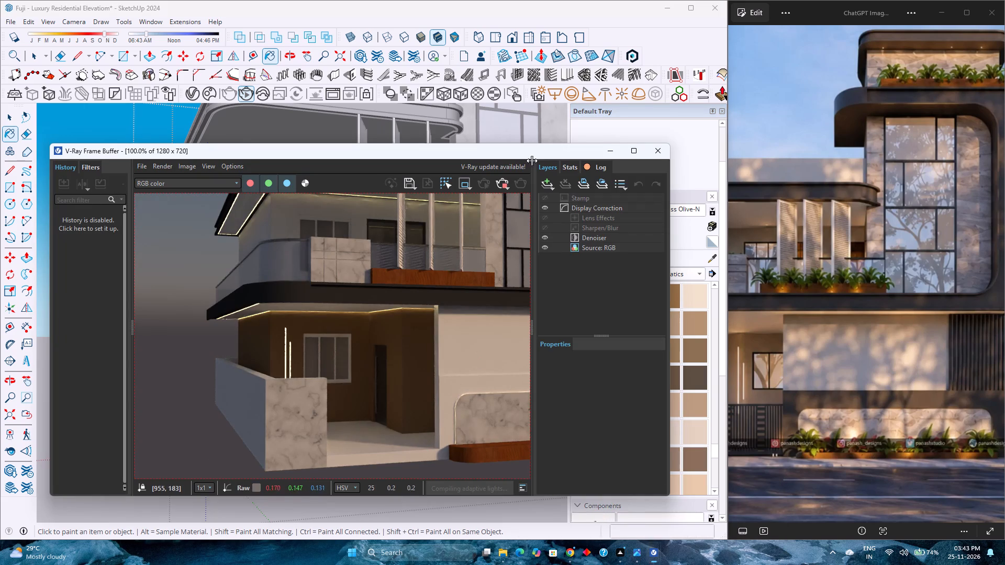
pyautogui.click(602, 154)
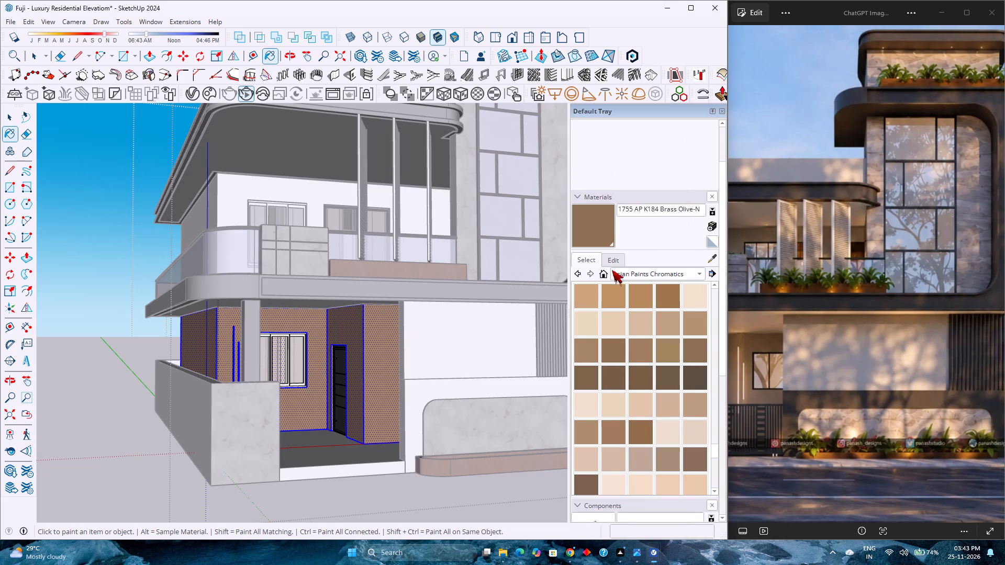
# Adjust the Brass Olive-N wall colour to saturation 22 and lightness 61.
pyautogui.click(613, 257)
pyautogui.moveTo(623, 357); pyautogui.dragTo(632, 358)
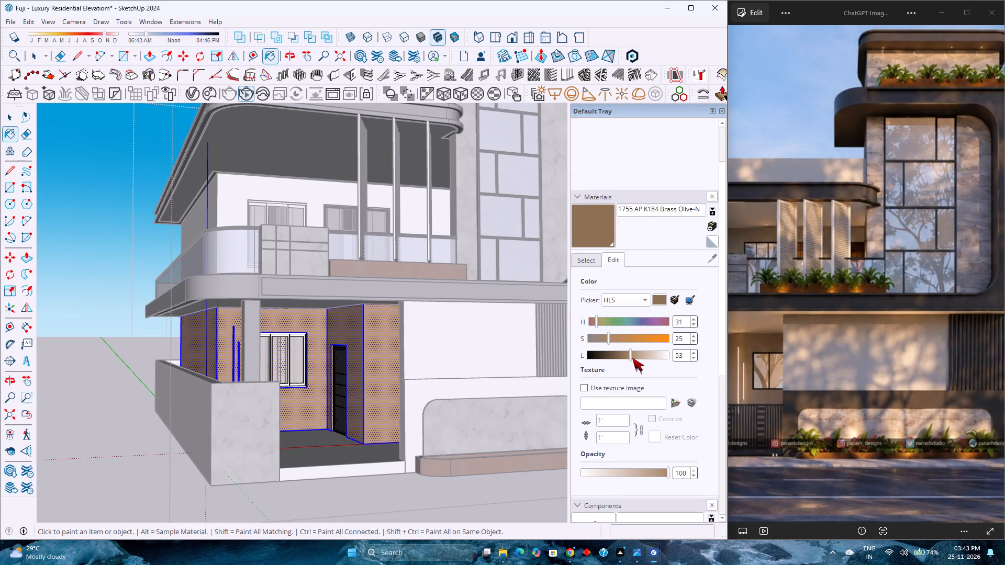
pyautogui.moveTo(632, 358); pyautogui.dragTo(635, 358)
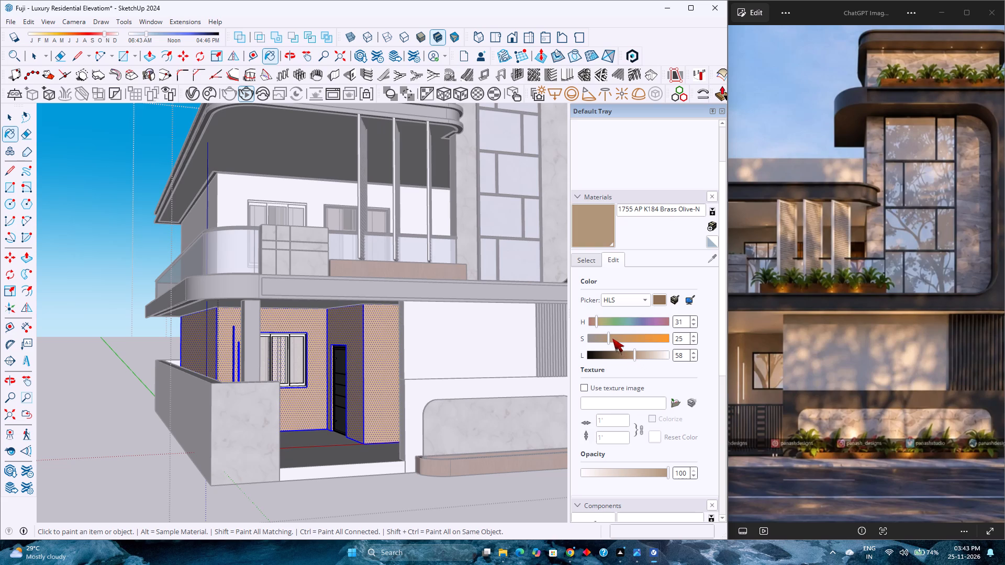
pyautogui.click(606, 336)
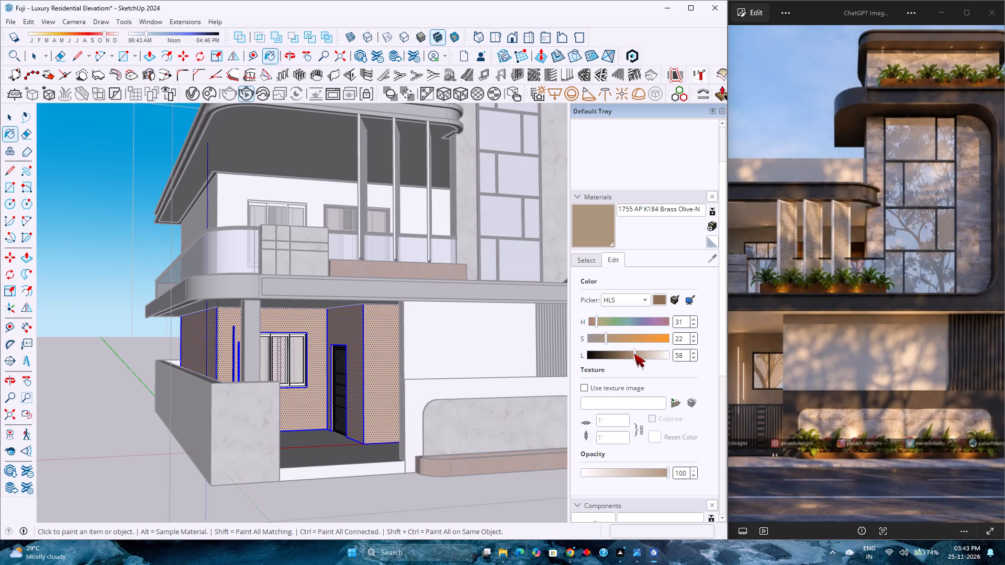
pyautogui.click(634, 354)
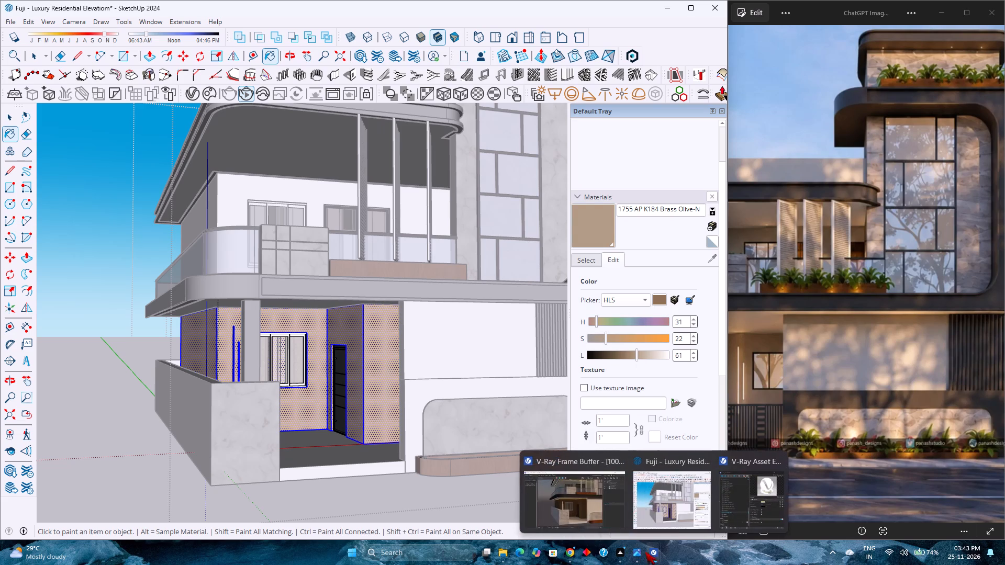
# Bring up the V-Ray frame buffer and fit it beside the reference image to compare the entrance wall colour.
pyautogui.click(591, 503)
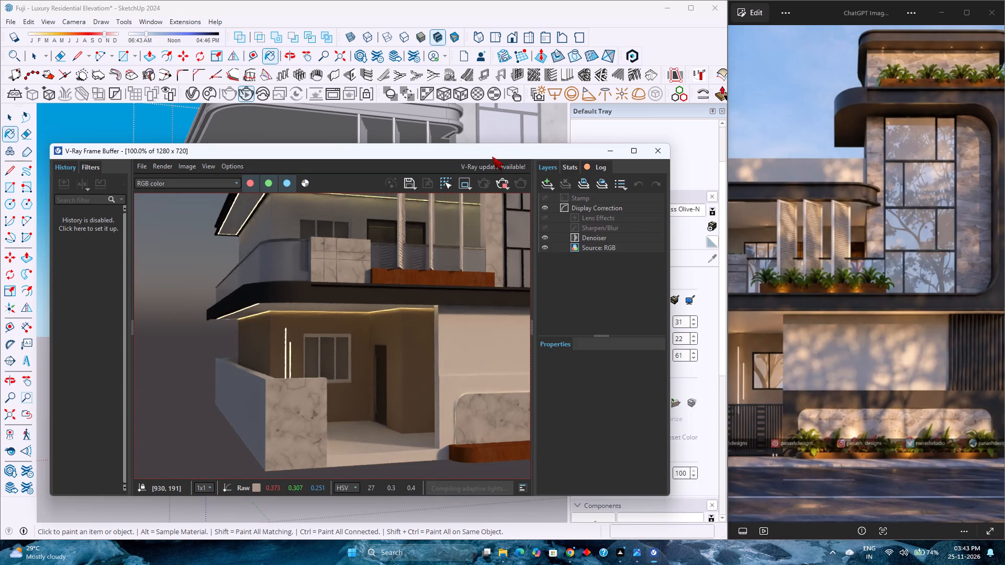
pyautogui.moveTo(496, 153); pyautogui.dragTo(725, 103)
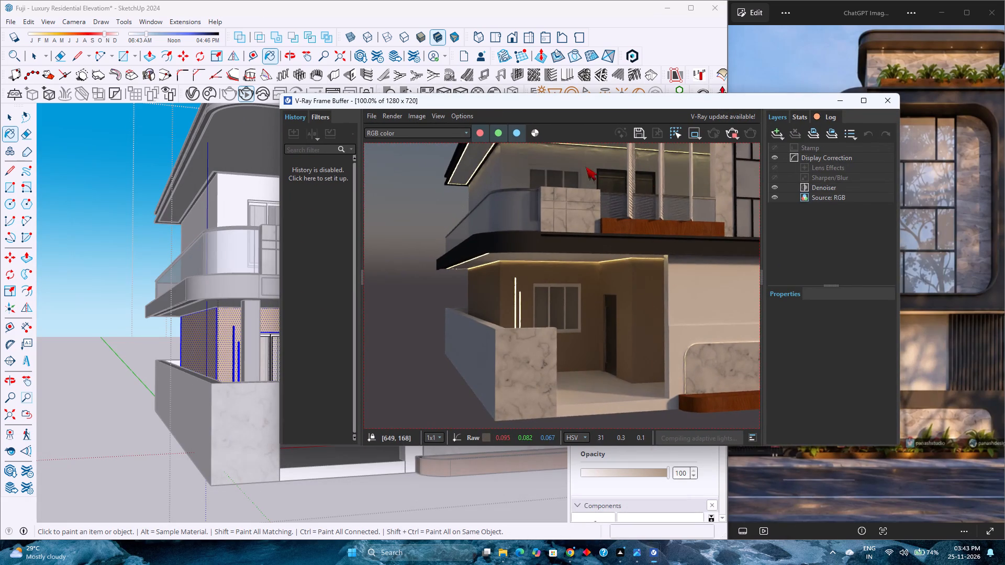
pyautogui.moveTo(682, 103); pyautogui.dragTo(684, 55)
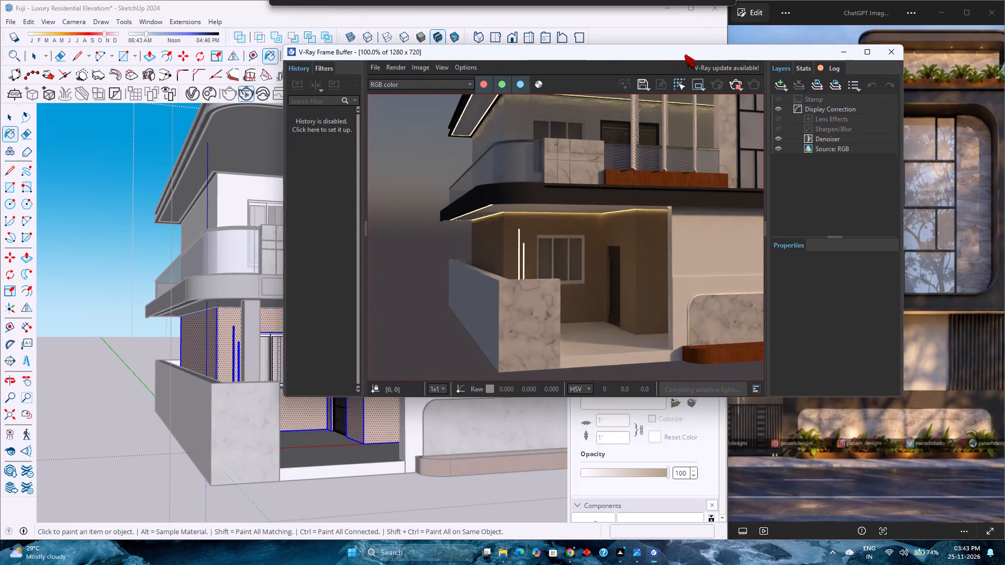
pyautogui.moveTo(684, 55); pyautogui.dragTo(605, 105)
pyautogui.moveTo(826, 239); pyautogui.dragTo(688, 247)
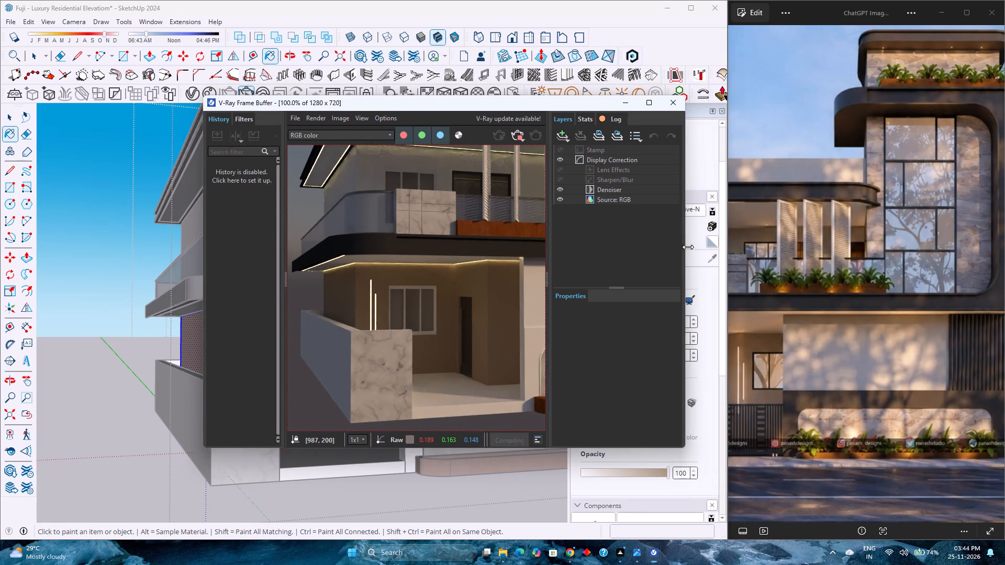
# Move the V-Ray frame buffer clear of the material settings and raise the Brass Olive-N wall colour's lightness to 80.
pyautogui.moveTo(688, 247); pyautogui.dragTo(622, 258)
pyautogui.click(640, 358)
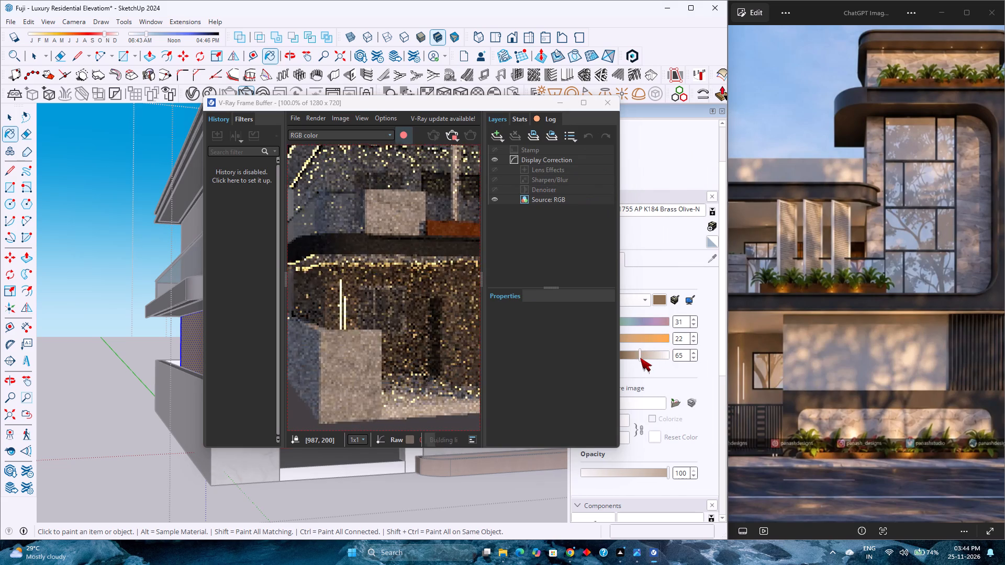
pyautogui.moveTo(513, 101); pyautogui.dragTo(483, 107)
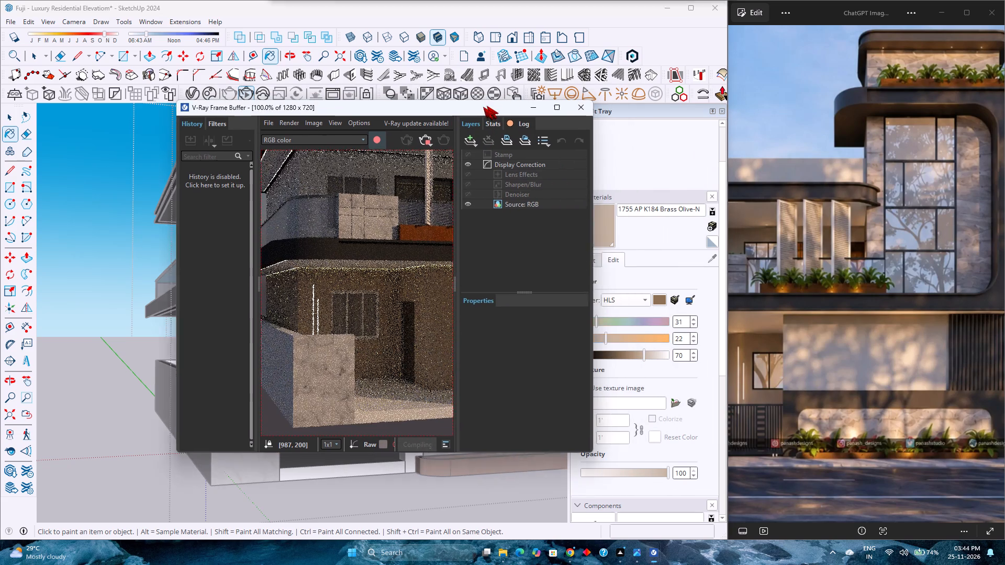
pyautogui.moveTo(483, 107); pyautogui.dragTo(412, 108)
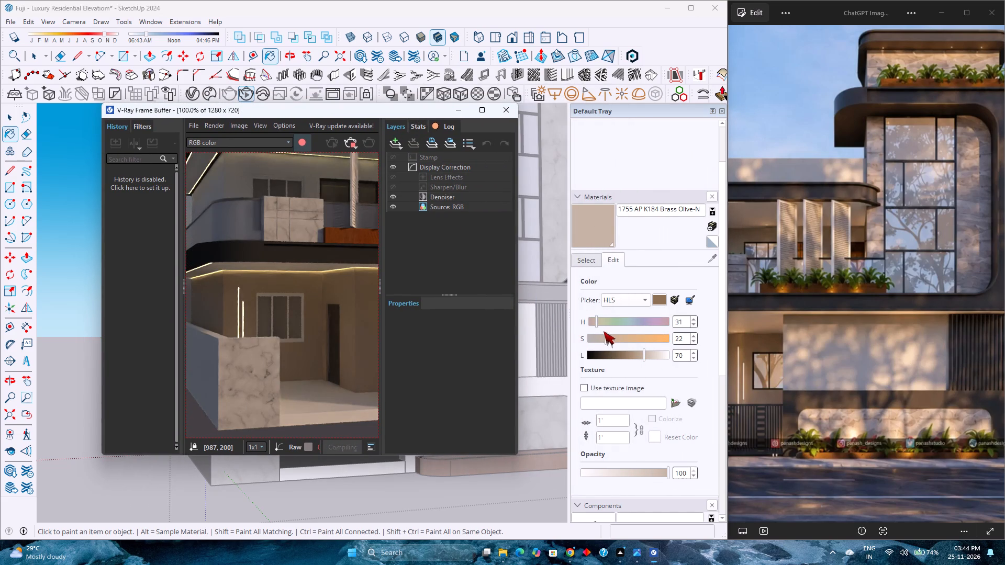
pyautogui.click(645, 355)
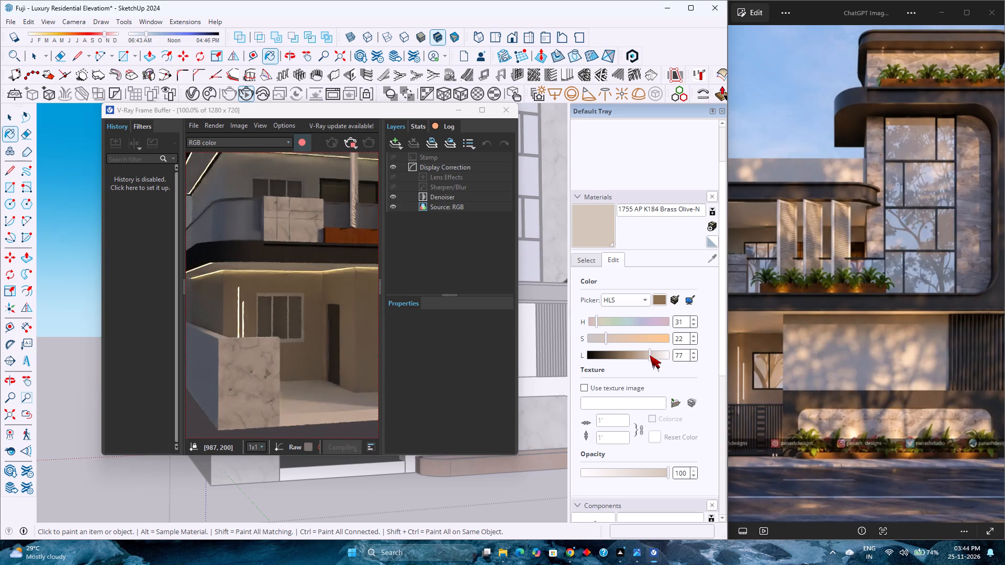
pyautogui.click(650, 355)
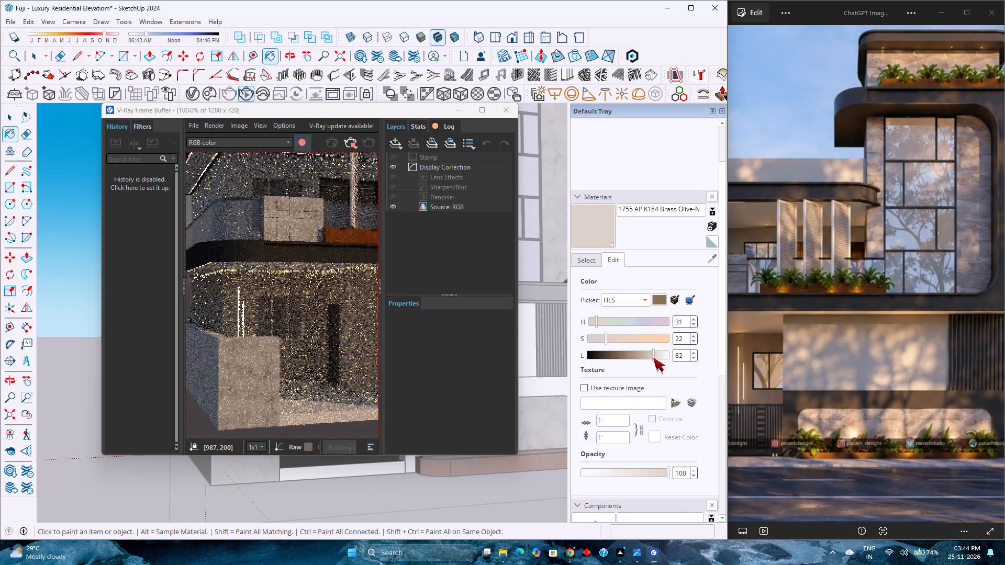
# In the front view, fine-tune the Brass Olive-N wall colour to saturation 24 and lightness 77, comparing the V-Ray render.
pyautogui.click(508, 39)
pyautogui.scroll(-4, 312, 343)
pyautogui.scroll(1, 269, 314)
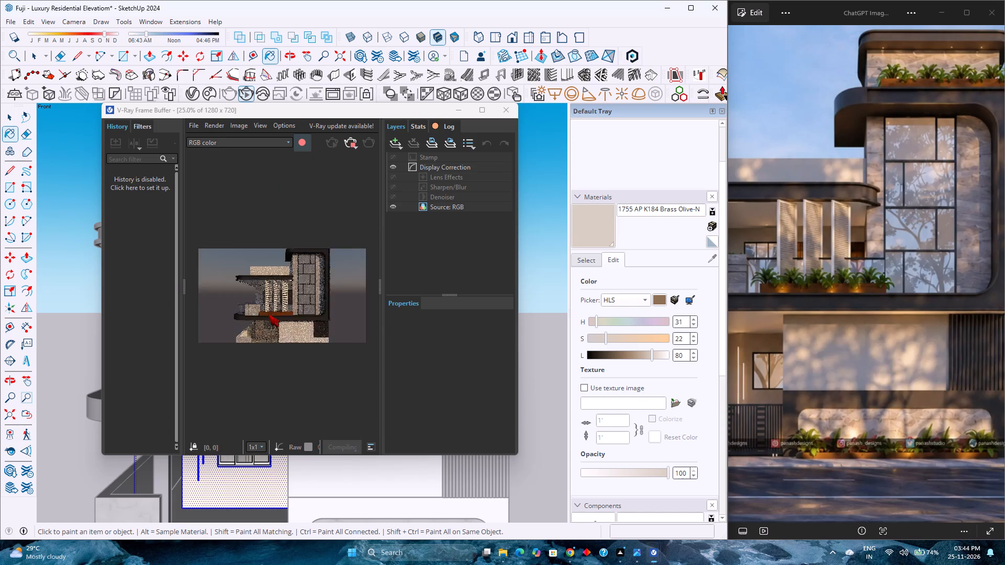
pyautogui.scroll(2, 269, 314)
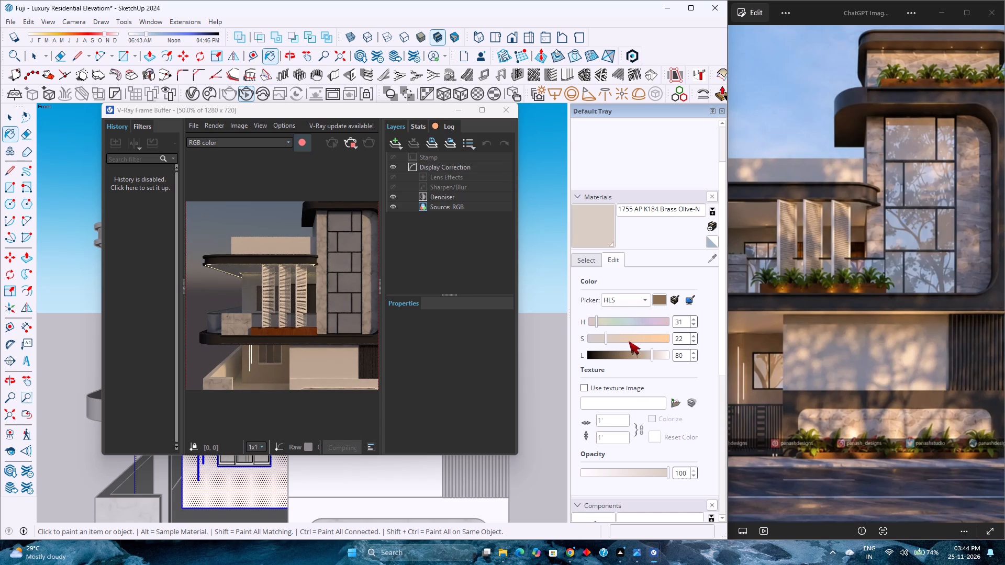
pyautogui.moveTo(608, 336); pyautogui.dragTo(580, 342)
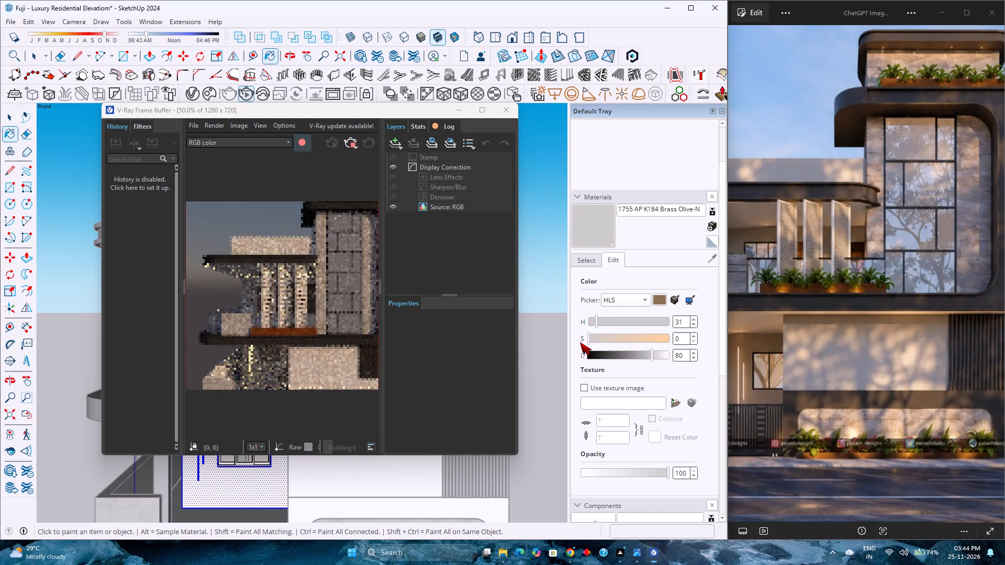
pyautogui.moveTo(580, 342); pyautogui.dragTo(640, 338)
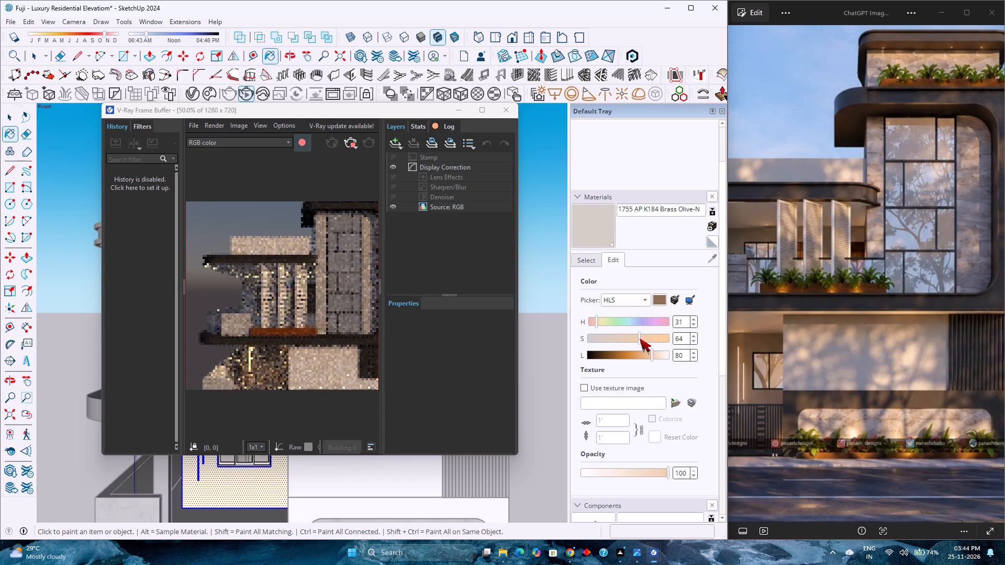
pyautogui.moveTo(640, 338); pyautogui.dragTo(641, 338)
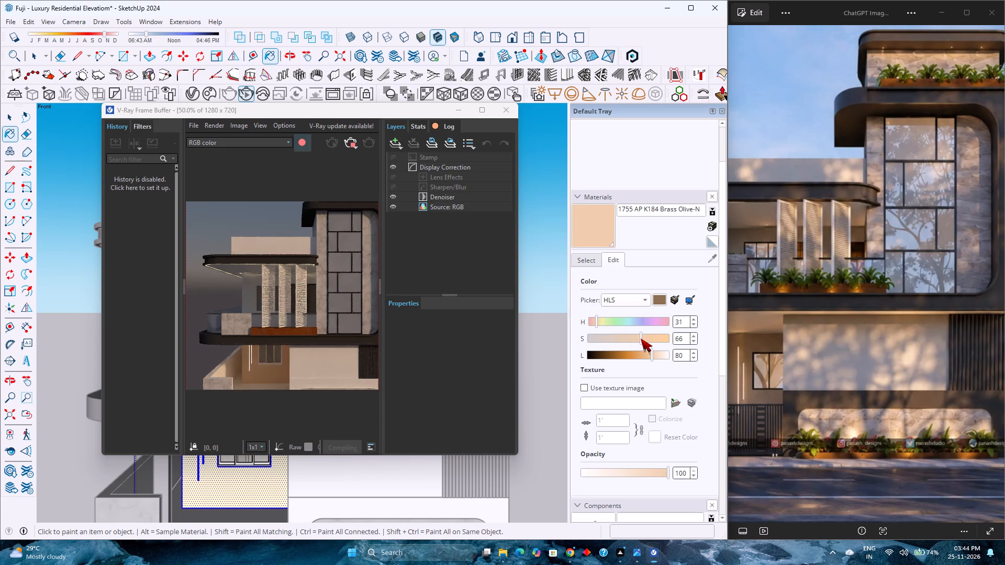
pyautogui.moveTo(641, 338); pyautogui.dragTo(631, 342)
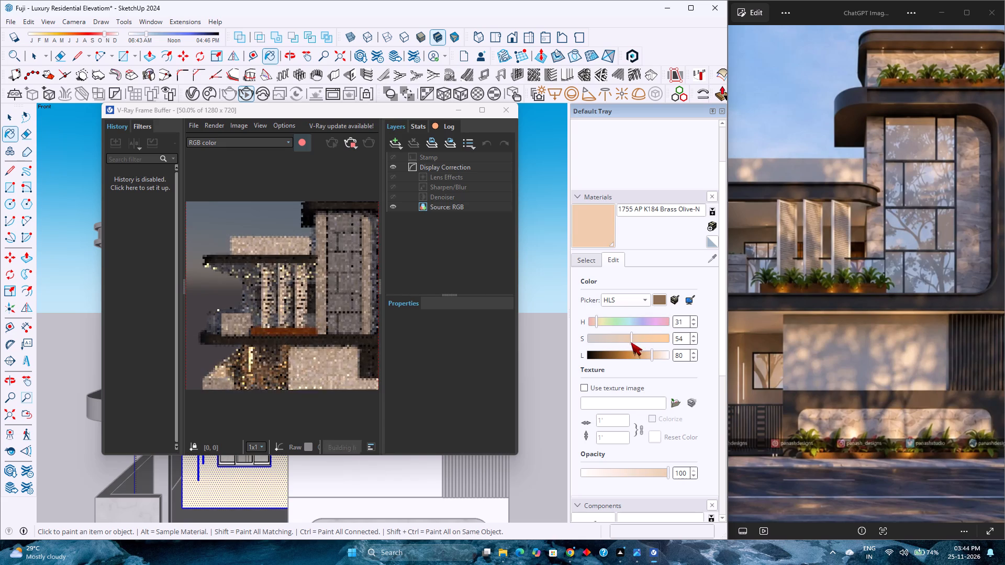
pyautogui.moveTo(631, 342); pyautogui.dragTo(613, 342)
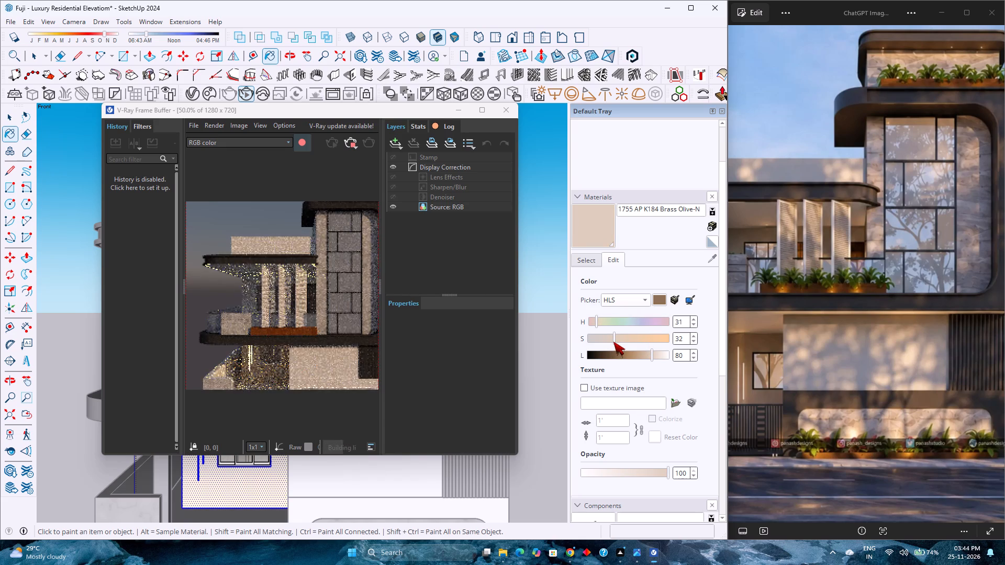
pyautogui.moveTo(613, 342); pyautogui.dragTo(607, 343)
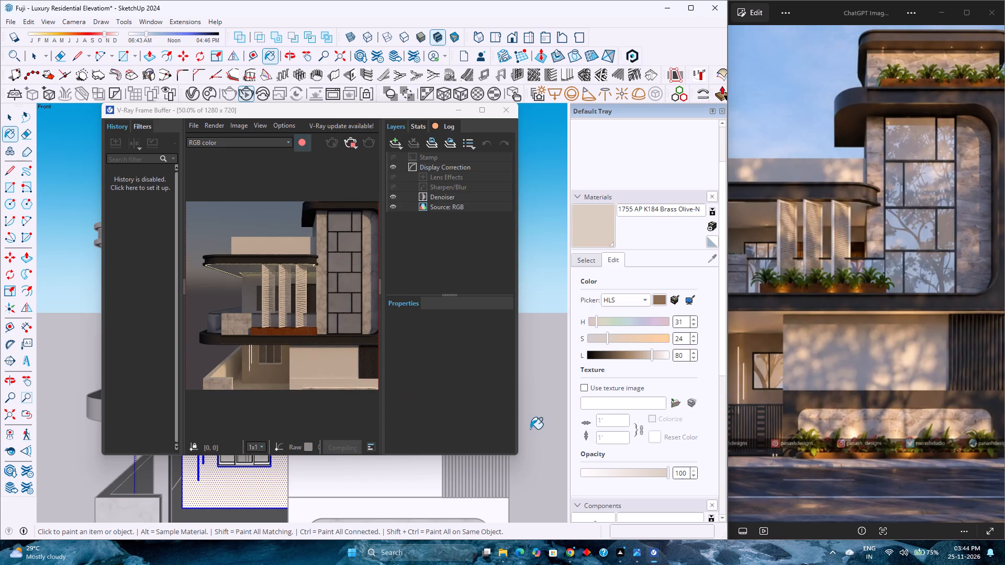
pyautogui.click(650, 354)
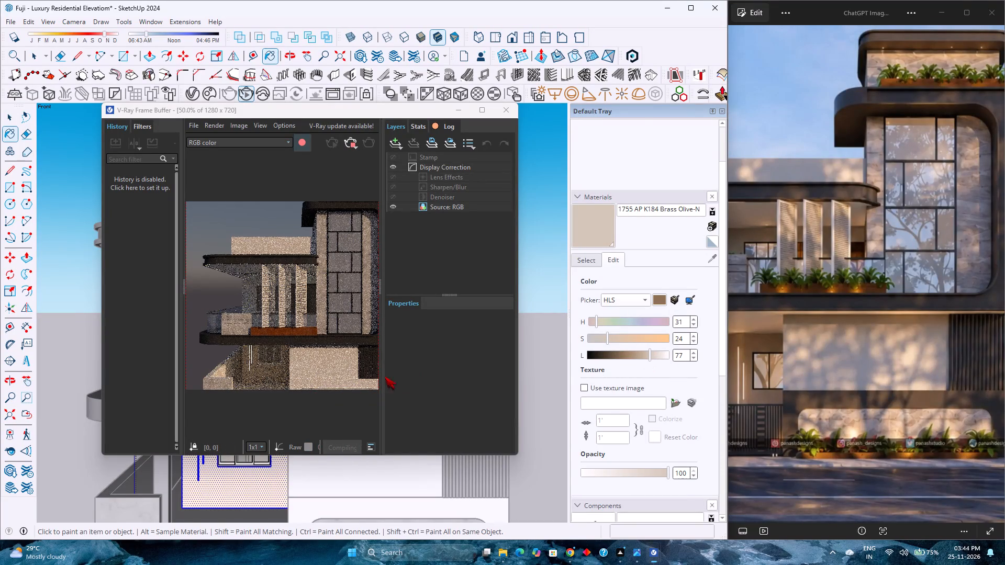
# Check the recoloured entrance walls up close from a low angle in the V-Ray render, and put the frame buffer away.
pyautogui.moveTo(306, 475); pyautogui.dragTo(320, 433, button='middle')
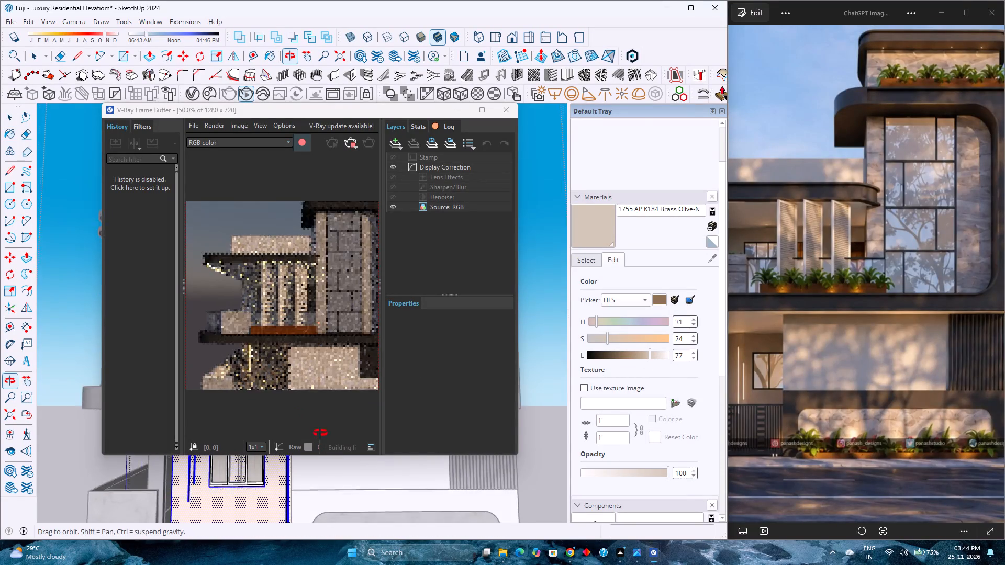
pyautogui.moveTo(320, 433); pyautogui.dragTo(327, 403, button='middle')
pyautogui.scroll(-5, 343, 477)
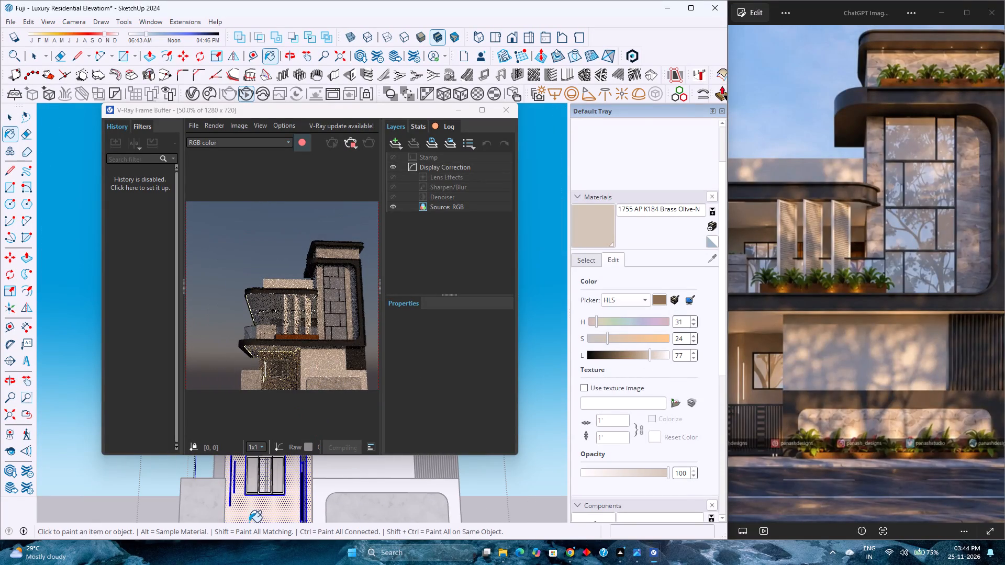
pyautogui.scroll(7, 249, 522)
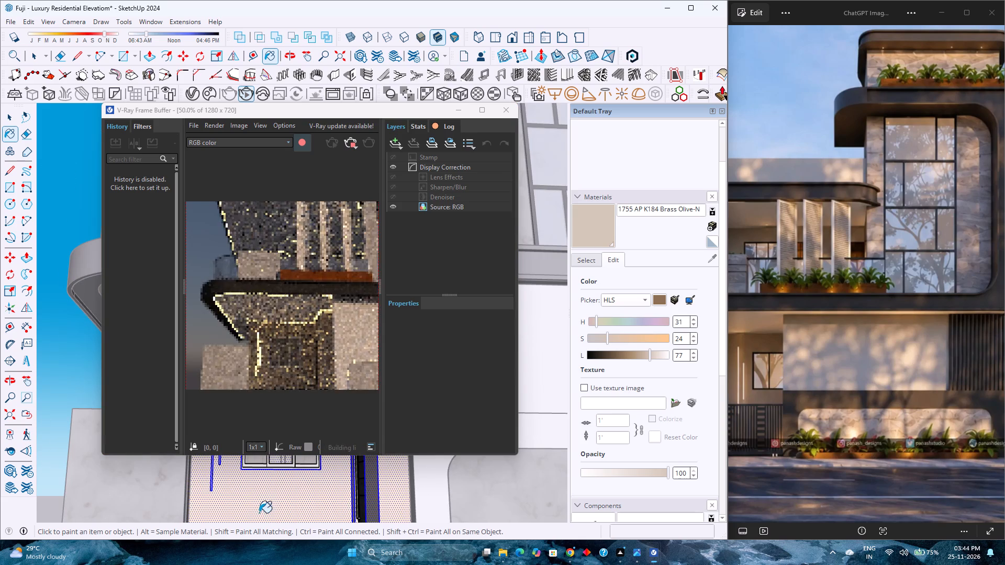
pyautogui.click(274, 503)
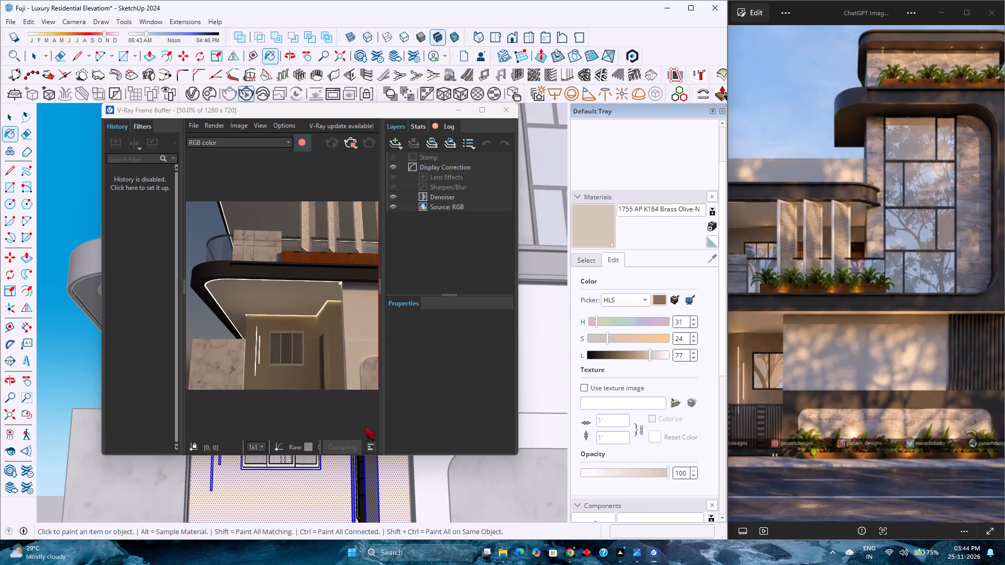
pyautogui.press('space')
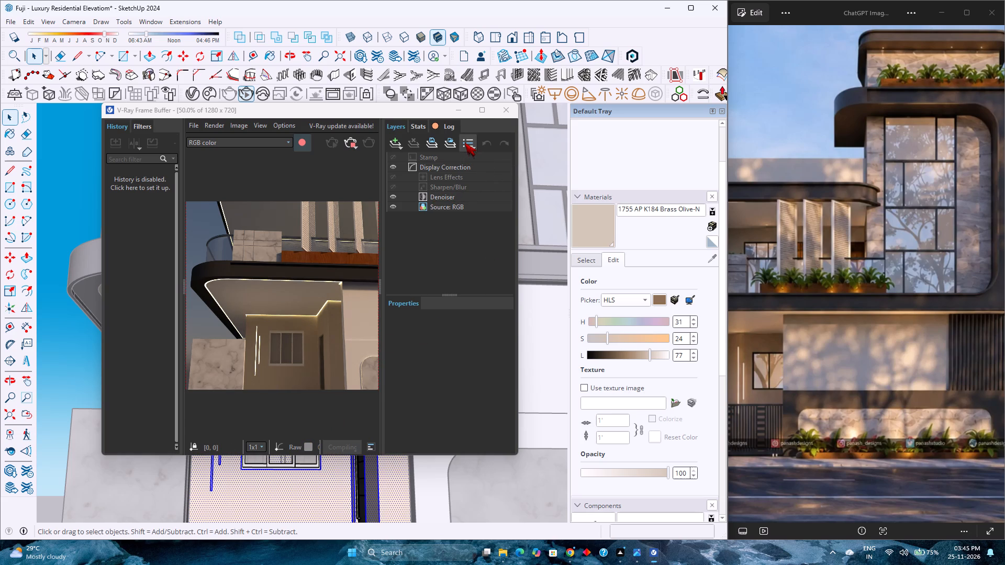
pyautogui.click(465, 109)
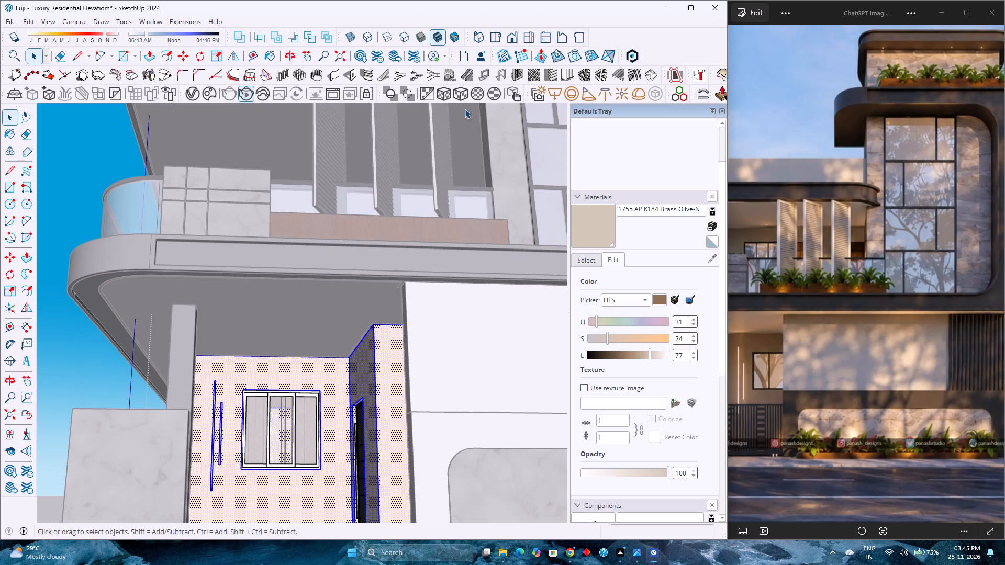
# Leave the entrance wall group and examine the whole front elevation with its new wall colour against the reference image.
pyautogui.scroll(-12, 405, 263)
pyautogui.moveTo(405, 262); pyautogui.dragTo(416, 322, button='middle')
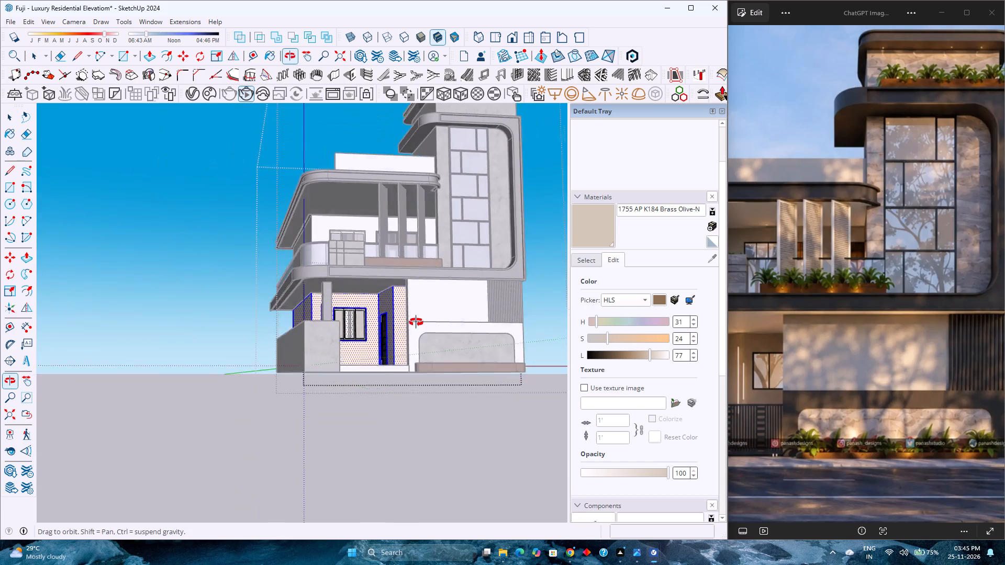
pyautogui.moveTo(416, 322); pyautogui.dragTo(417, 329, button='middle')
pyautogui.middleClick(417, 329)
pyautogui.scroll(-4, 412, 315)
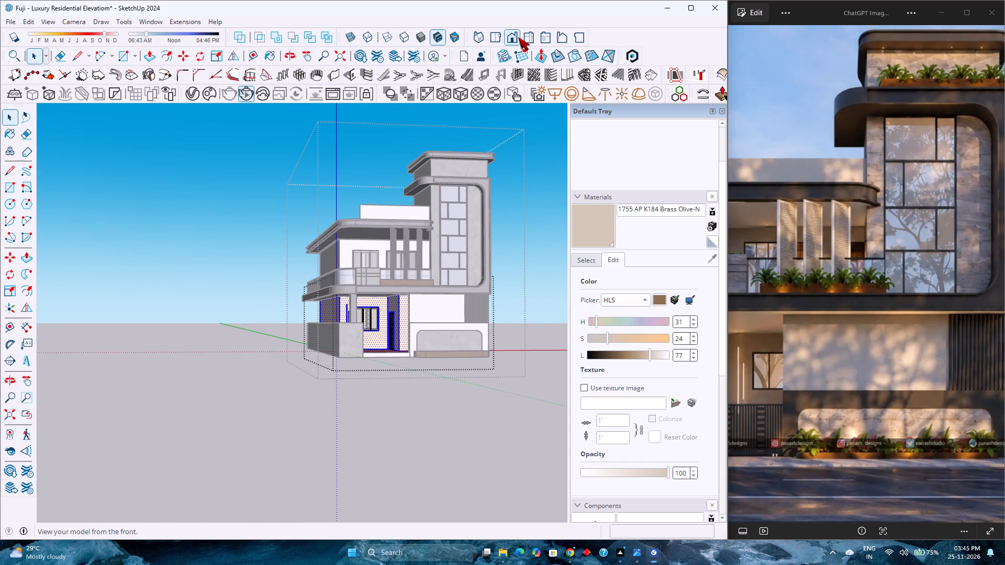
pyautogui.click(518, 37)
pyautogui.click(474, 286)
pyautogui.scroll(5, 284, 382)
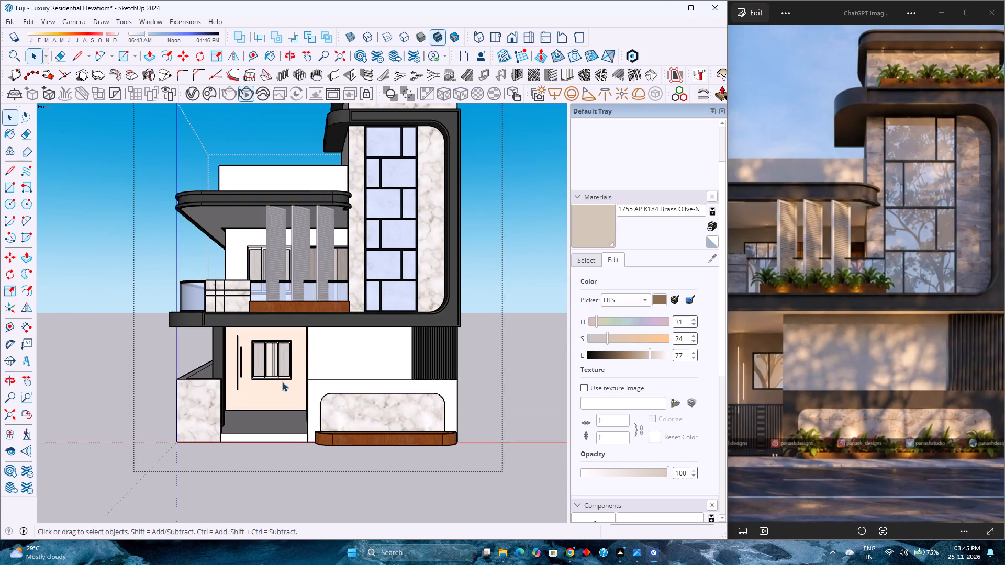
pyautogui.scroll(4, 280, 383)
pyautogui.middleClick(279, 382)
pyautogui.moveTo(279, 382); pyautogui.dragTo(343, 381, button='middle')
pyautogui.middleClick(343, 381)
pyautogui.scroll(-2, 331, 364)
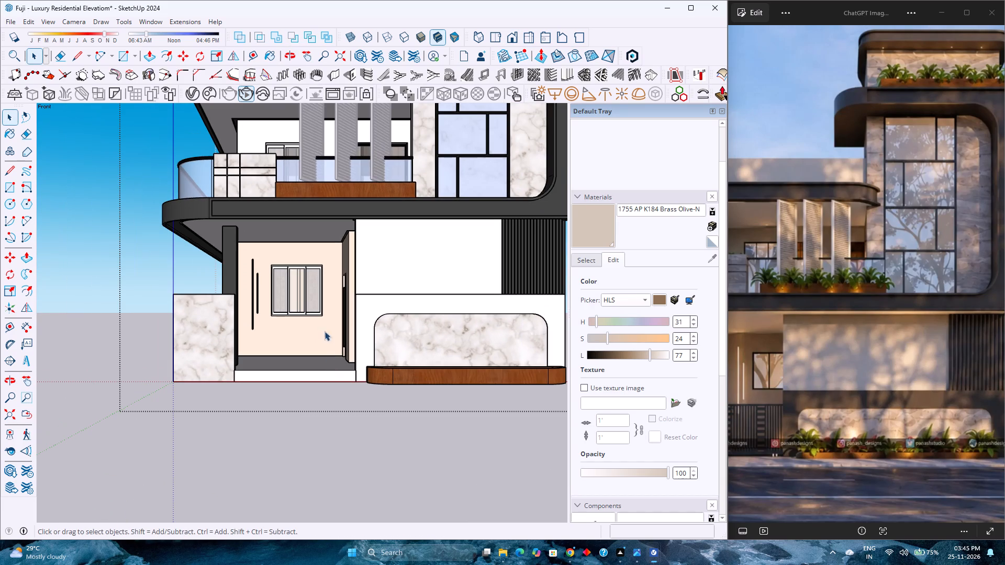
pyautogui.scroll(-8, 218, 390)
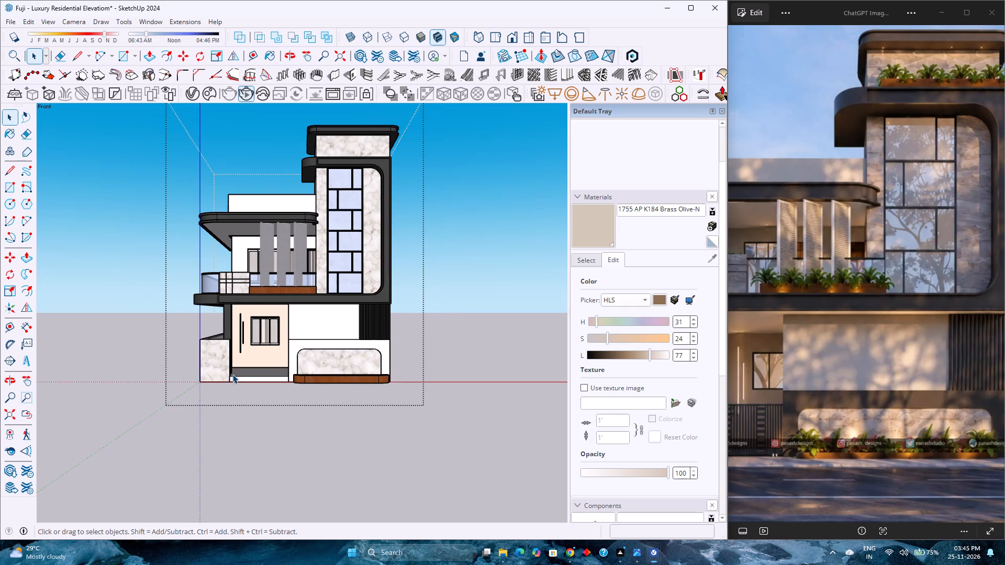
pyautogui.scroll(5, 314, 263)
pyautogui.middleClick(284, 267)
pyautogui.moveTo(284, 267); pyautogui.dragTo(431, 231, button='middle')
pyautogui.middleClick(432, 231)
pyautogui.scroll(-3, 432, 231)
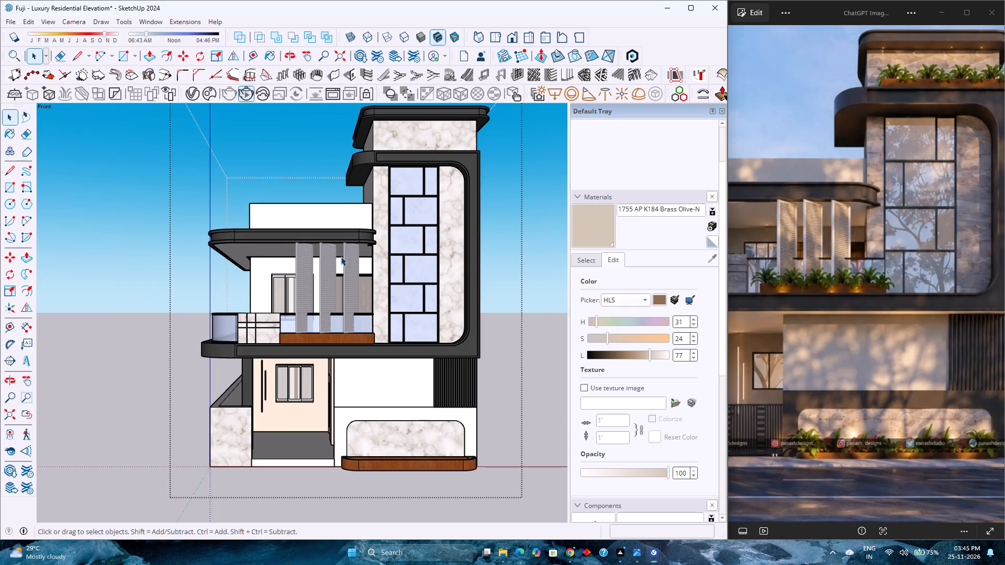
# Paint the first-floor front wall behind the balcony louvers with 1755 AP K184 Brass Olive-N.
pyautogui.doubleClick(264, 276)
pyautogui.click(264, 276)
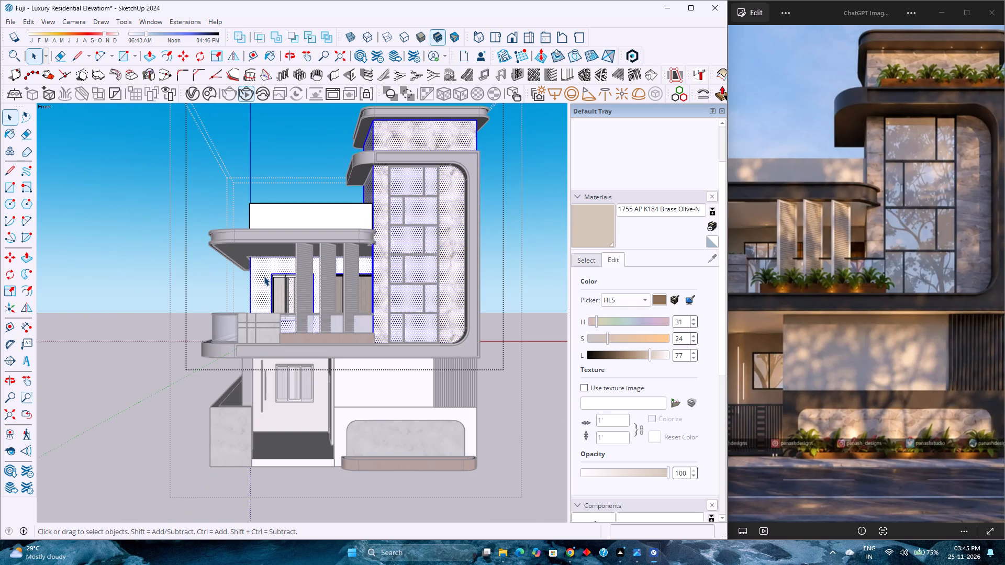
pyautogui.scroll(2, 264, 276)
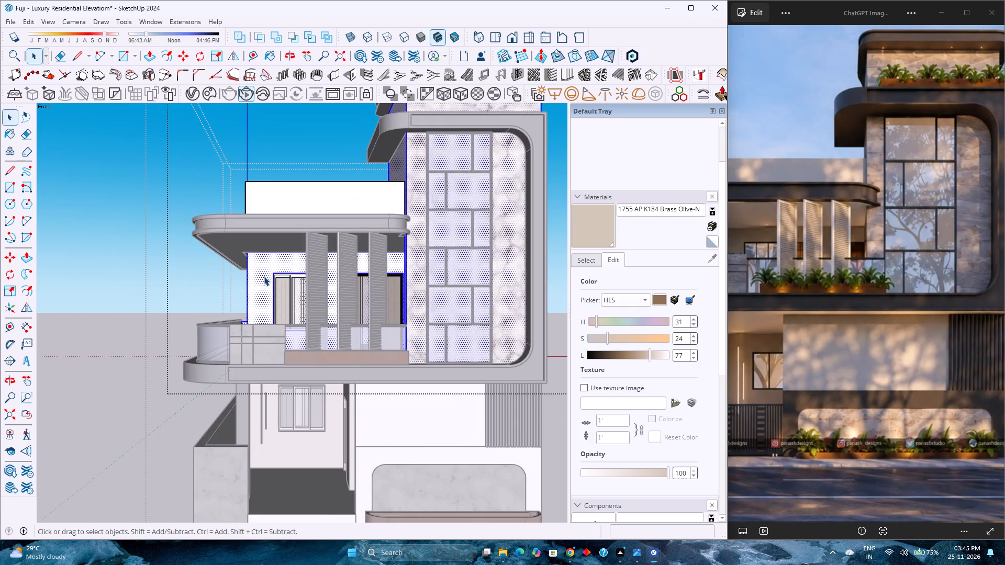
pyautogui.doubleClick(264, 276)
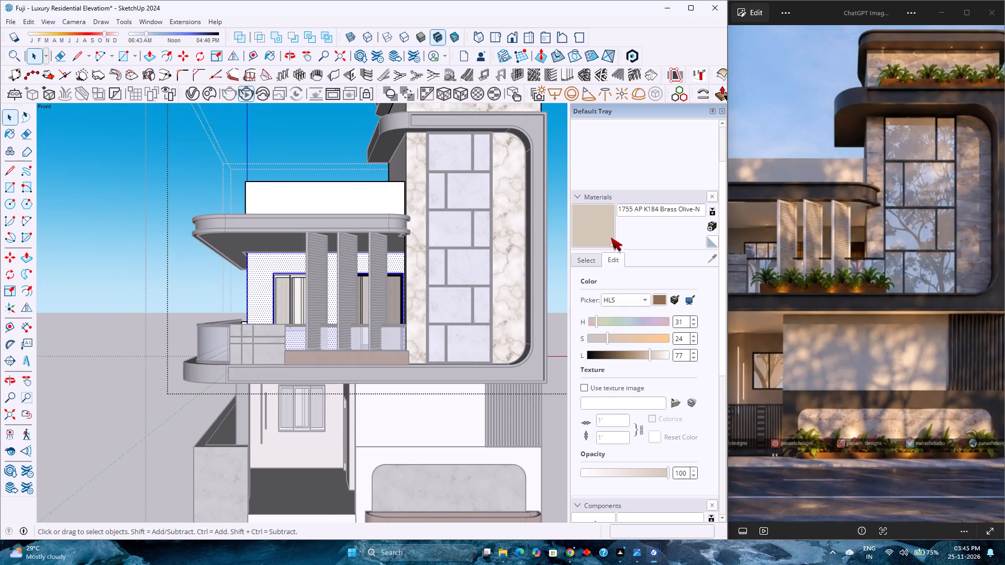
pyautogui.click(608, 230)
pyautogui.click(255, 274)
# Paint the remaining first-floor walls along the balcony side with 1755 AP K184 Brass Olive-N and leave the group.
pyautogui.scroll(4, 328, 289)
pyautogui.moveTo(333, 289); pyautogui.dragTo(348, 292, button='middle')
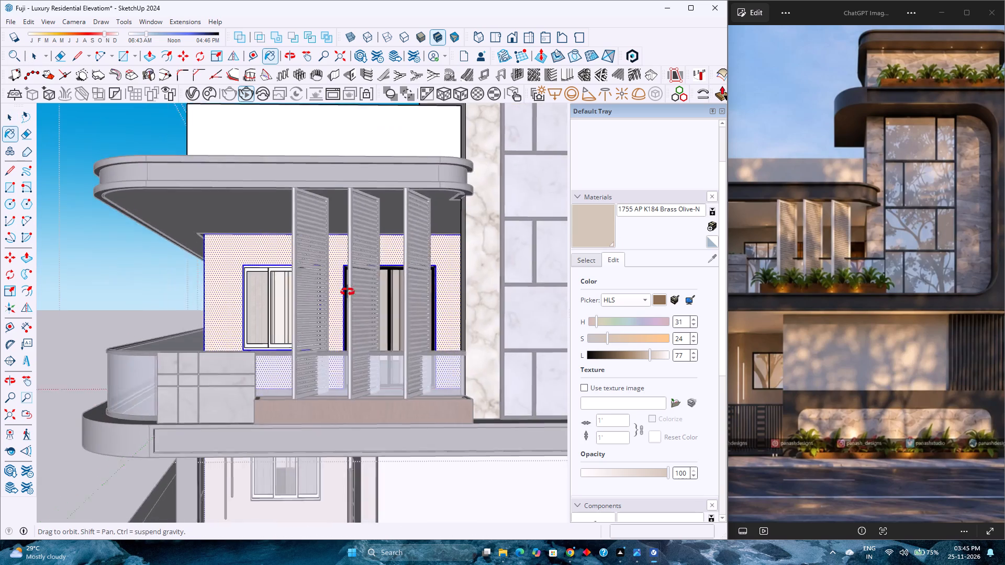
pyautogui.moveTo(348, 292); pyautogui.dragTo(588, 292, button='middle')
pyautogui.middleClick(588, 292)
pyautogui.click(348, 289)
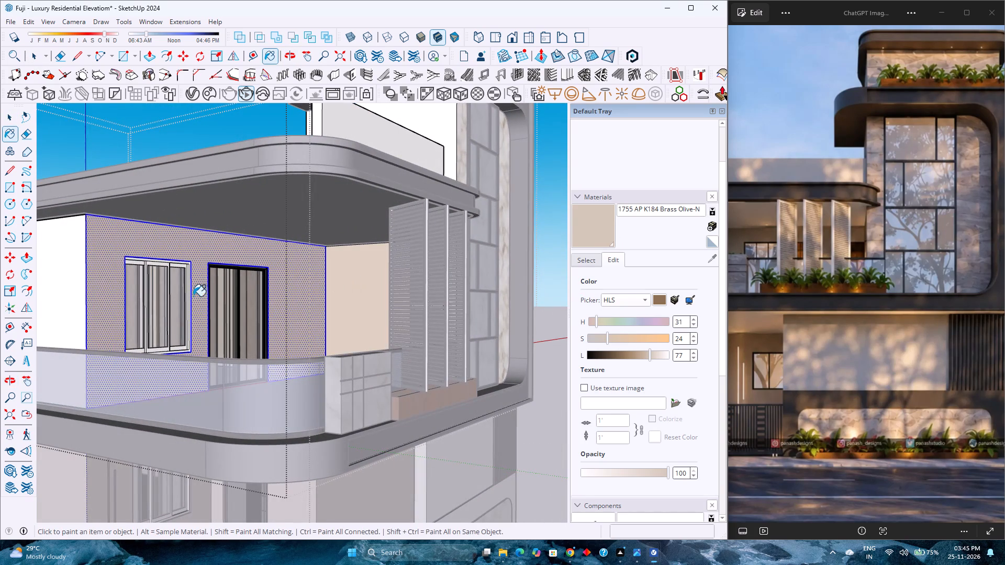
pyautogui.click(74, 277)
pyautogui.scroll(-8, 211, 292)
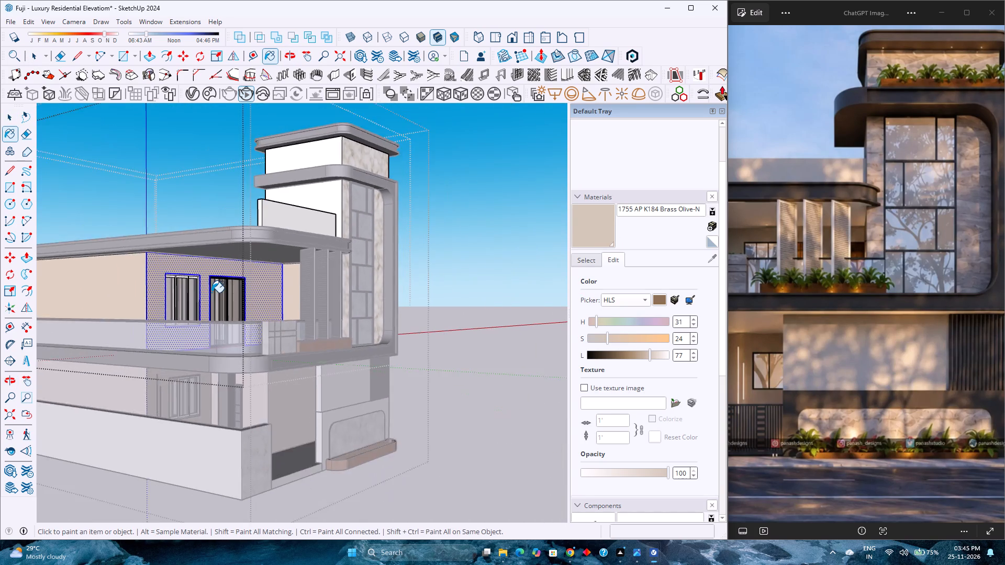
pyautogui.scroll(-1, 211, 292)
pyautogui.press('space')
pyautogui.click(424, 263)
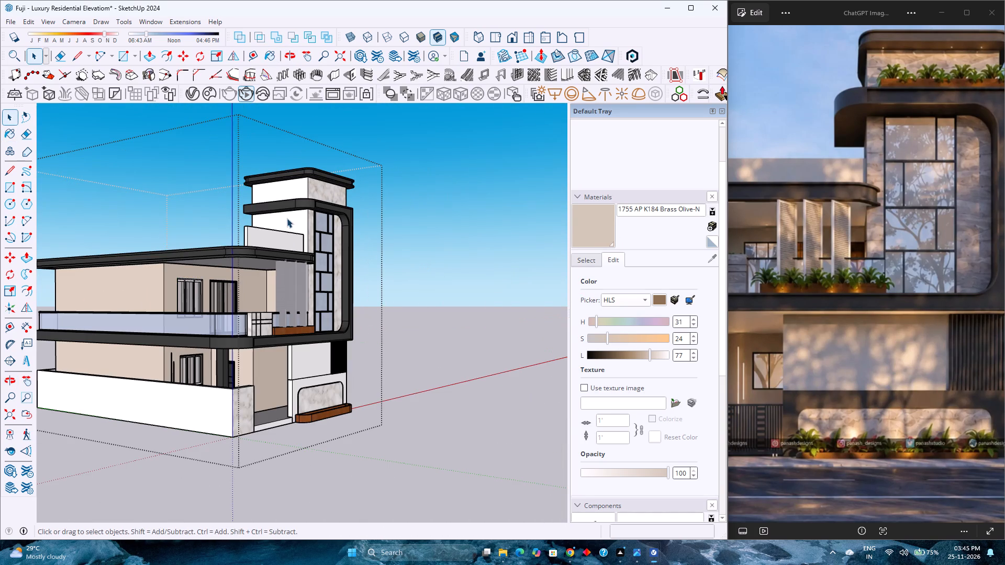
# Paint the plain side walls of the tall tower with 1755 AP K184 Brass Olive-N.
pyautogui.doubleClick(286, 218)
pyautogui.scroll(2, 286, 218)
pyautogui.click(286, 218)
pyautogui.click(584, 237)
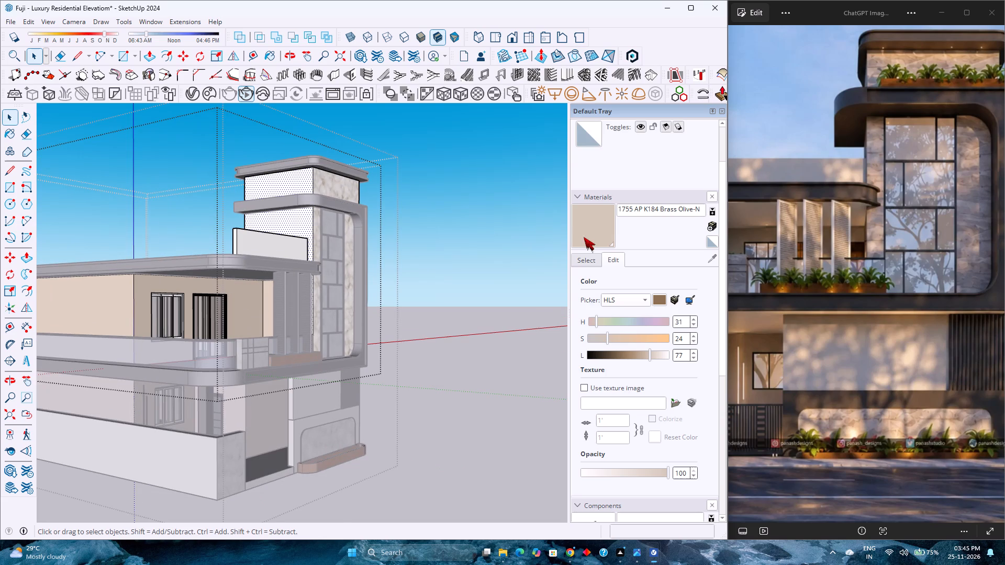
pyautogui.click(292, 222)
pyautogui.press('space')
pyautogui.press('Escape')
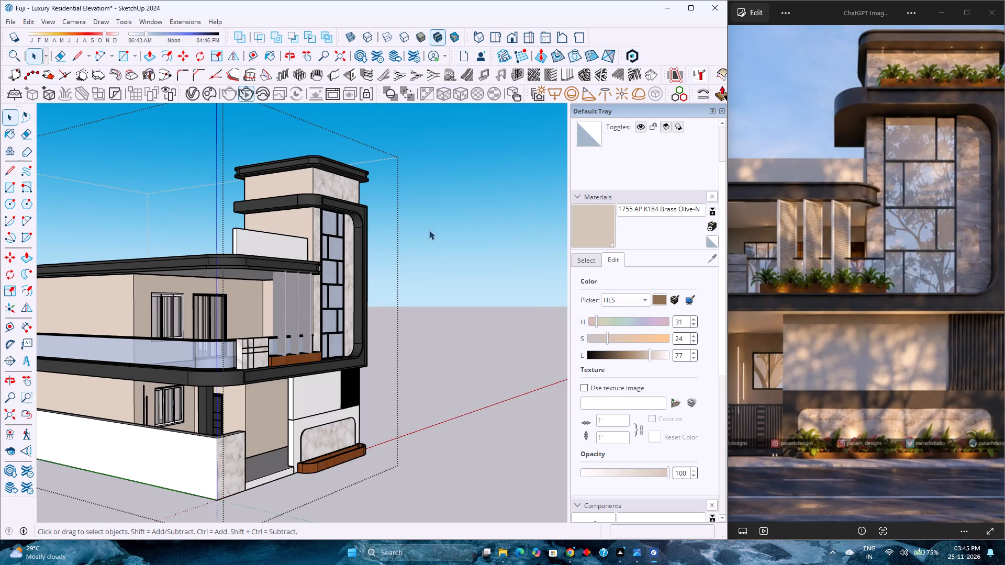
# Paint the roof parapet wall beside the tall tower with 1755 AP K184 Brass Olive-N and leave the group.
pyautogui.click(275, 251)
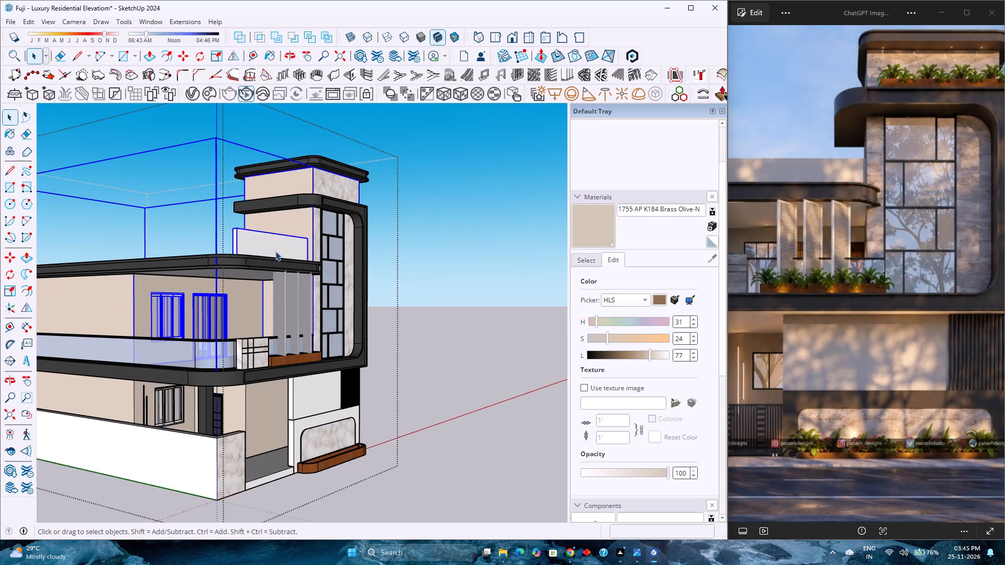
pyautogui.click(275, 251)
pyautogui.click(275, 251)
pyautogui.click(275, 250)
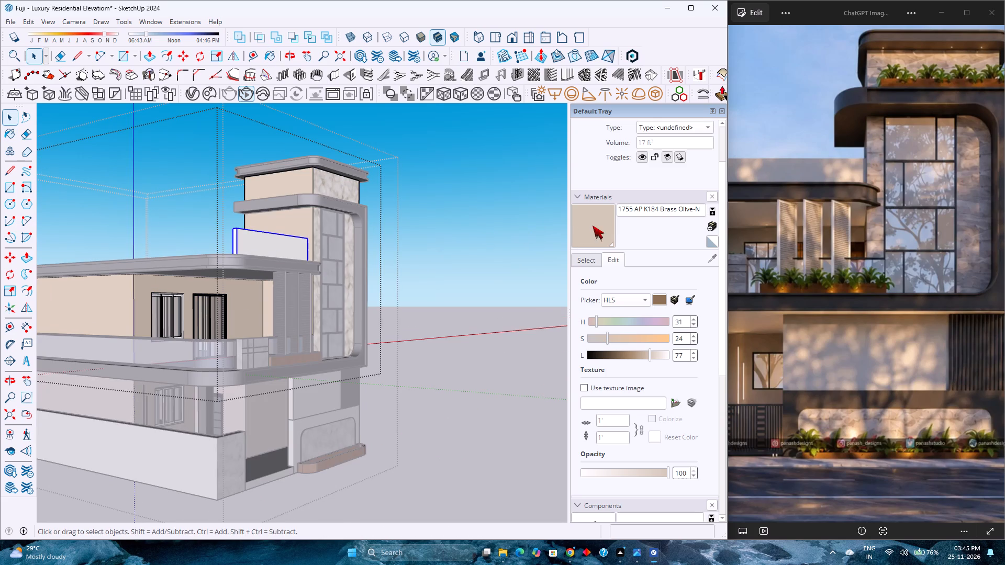
pyautogui.click(593, 225)
pyautogui.click(288, 251)
pyautogui.press('Escape')
pyautogui.press('space')
pyautogui.press('Escape')
pyautogui.click(482, 271)
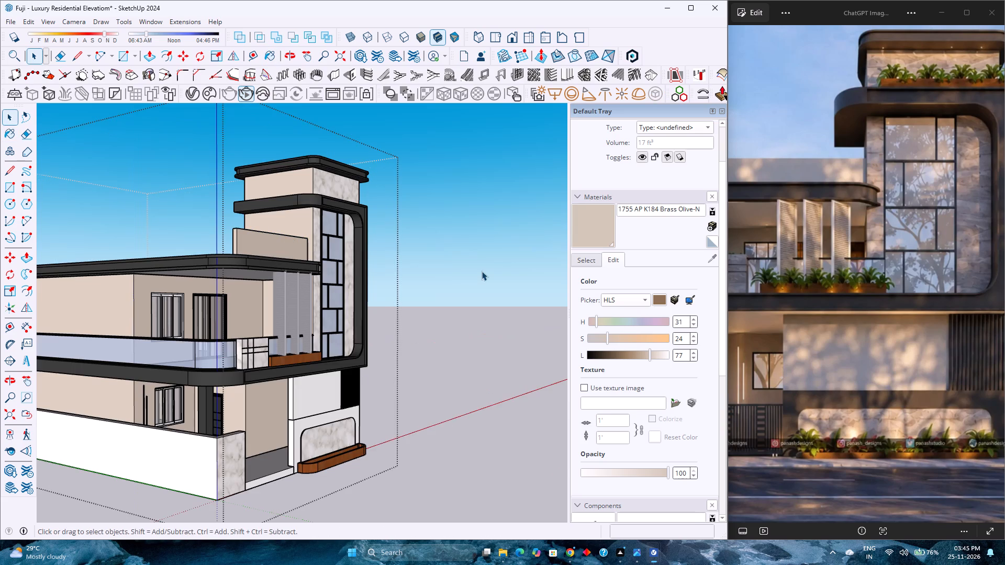
# Examine the painted walls from the side and across the whole front elevation against the reference image.
pyautogui.middleClick(489, 278)
pyautogui.moveTo(489, 279); pyautogui.dragTo(289, 338, button='middle')
pyautogui.middleClick(287, 338)
pyautogui.middleClick(282, 338)
pyautogui.scroll(-12, 333, 336)
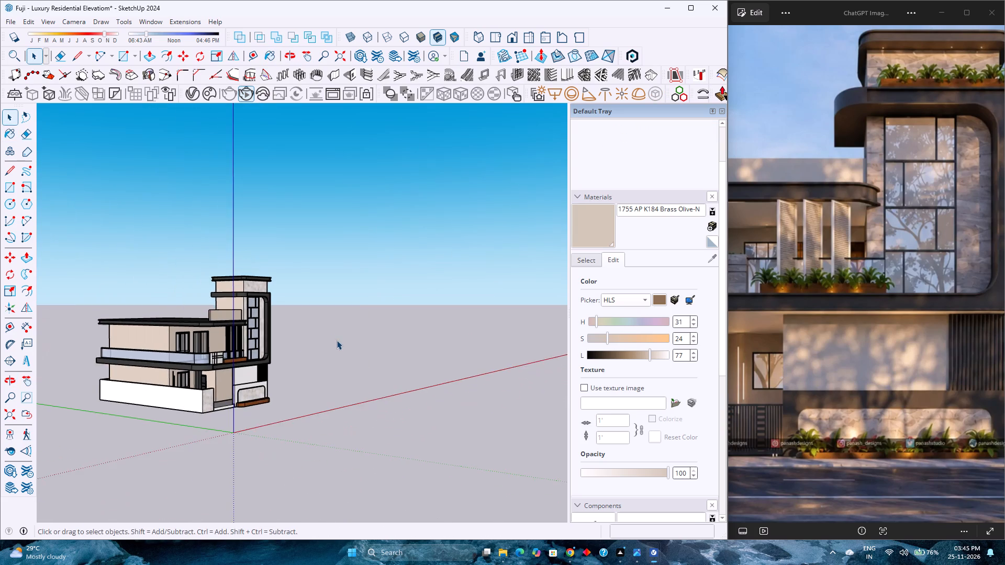
pyautogui.moveTo(375, 391); pyautogui.dragTo(90, 373, button='middle')
pyautogui.middleClick(90, 372)
pyautogui.middleClick(95, 370)
pyautogui.scroll(12, 262, 354)
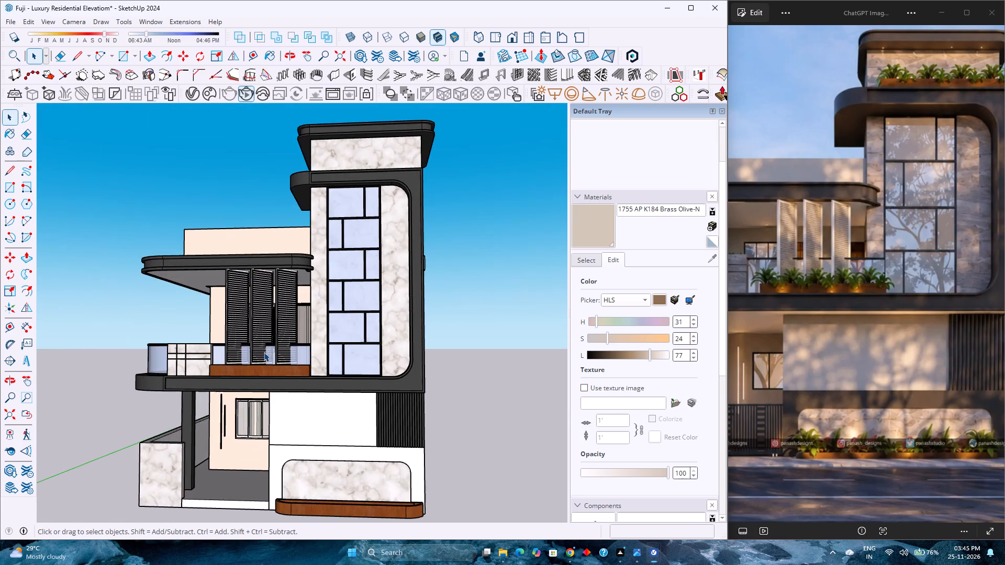
pyautogui.scroll(-4, 376, 354)
pyautogui.scroll(4, 376, 354)
pyautogui.scroll(-3, 376, 354)
pyautogui.scroll(3, 376, 354)
pyautogui.scroll(-3, 374, 359)
pyautogui.scroll(1, 373, 360)
pyautogui.scroll(-1, 371, 358)
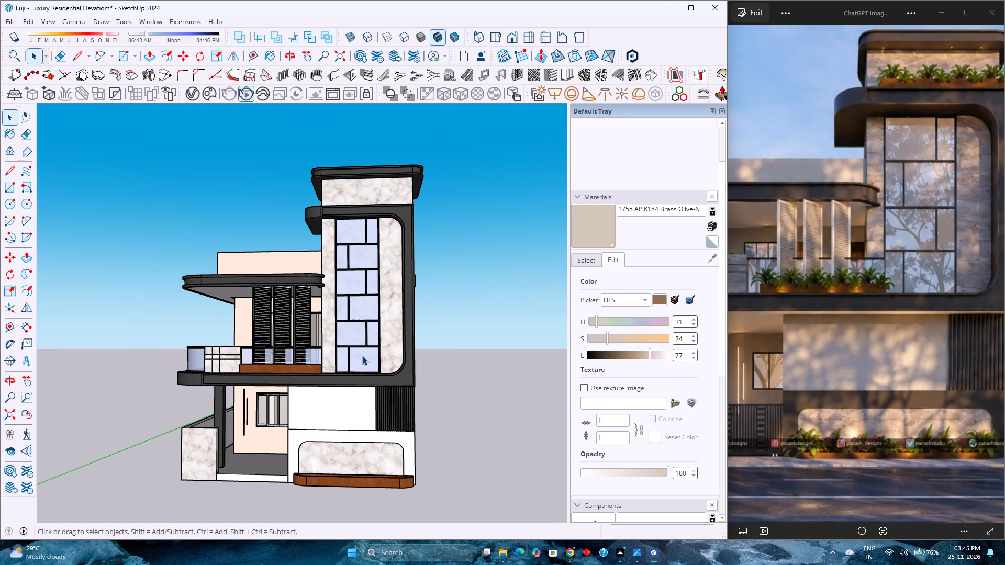
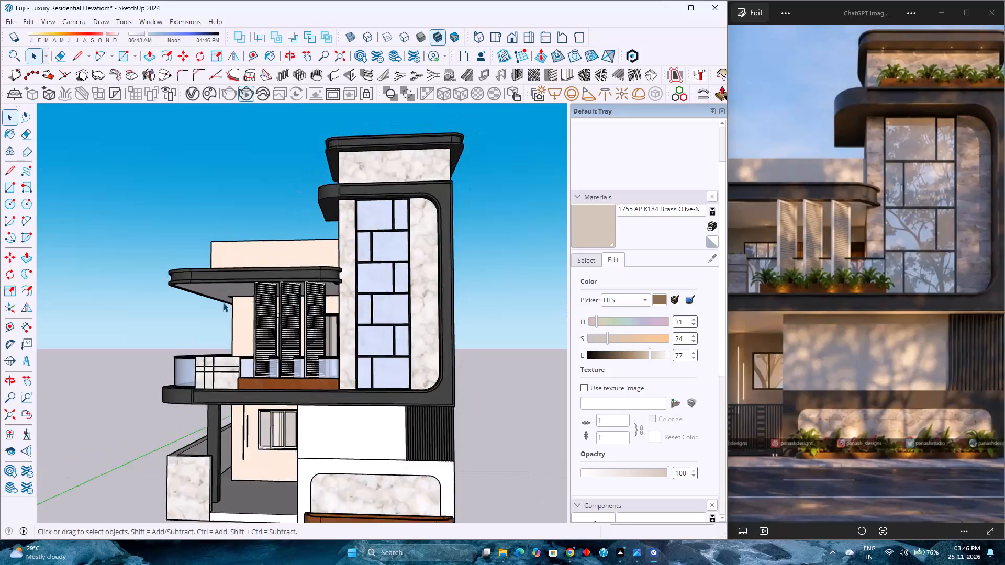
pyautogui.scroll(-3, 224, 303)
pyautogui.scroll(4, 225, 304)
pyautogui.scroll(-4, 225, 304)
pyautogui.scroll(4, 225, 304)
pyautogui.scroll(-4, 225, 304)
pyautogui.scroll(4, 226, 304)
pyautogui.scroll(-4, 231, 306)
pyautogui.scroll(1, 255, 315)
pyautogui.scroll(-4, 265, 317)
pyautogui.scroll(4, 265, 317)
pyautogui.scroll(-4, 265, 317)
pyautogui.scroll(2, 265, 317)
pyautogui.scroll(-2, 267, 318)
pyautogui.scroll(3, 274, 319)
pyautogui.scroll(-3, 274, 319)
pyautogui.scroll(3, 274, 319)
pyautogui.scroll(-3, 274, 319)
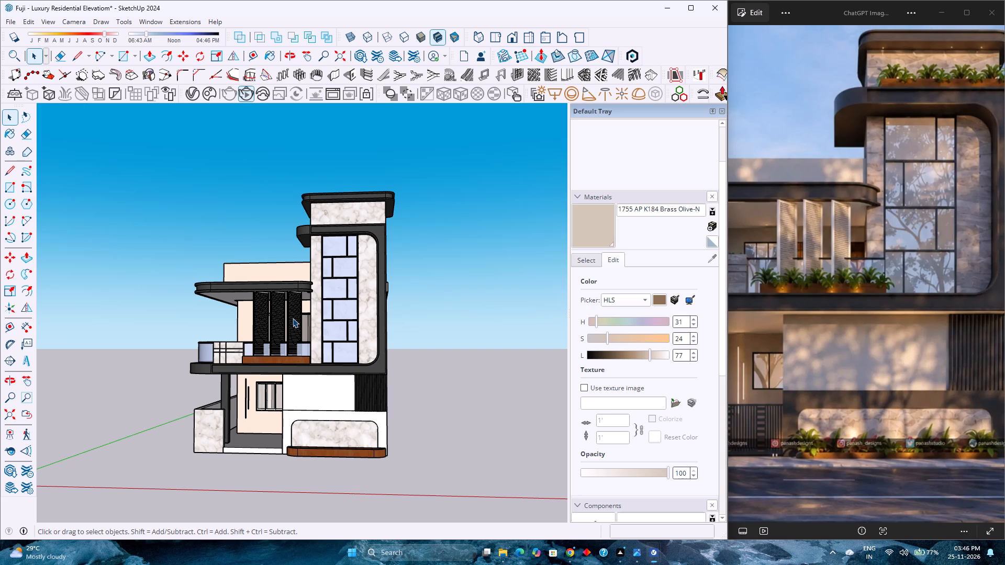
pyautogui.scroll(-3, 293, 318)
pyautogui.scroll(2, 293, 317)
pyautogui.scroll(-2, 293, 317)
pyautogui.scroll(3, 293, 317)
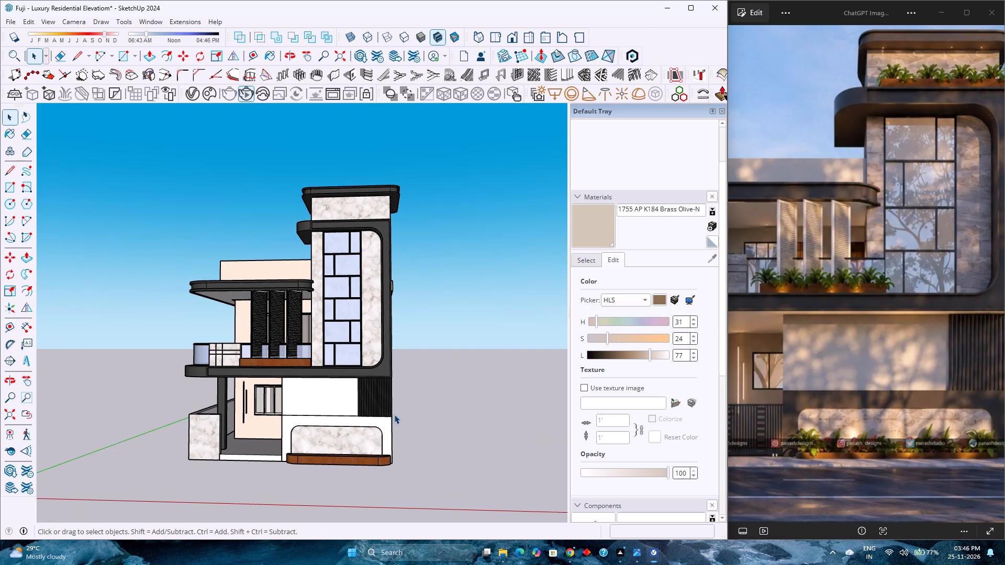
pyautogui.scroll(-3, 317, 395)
# Bring up the V-Ray Frame Buffer and fit the whole house in the front view for the live render.
pyautogui.moveTo(317, 395); pyautogui.dragTo(341, 383, button='middle')
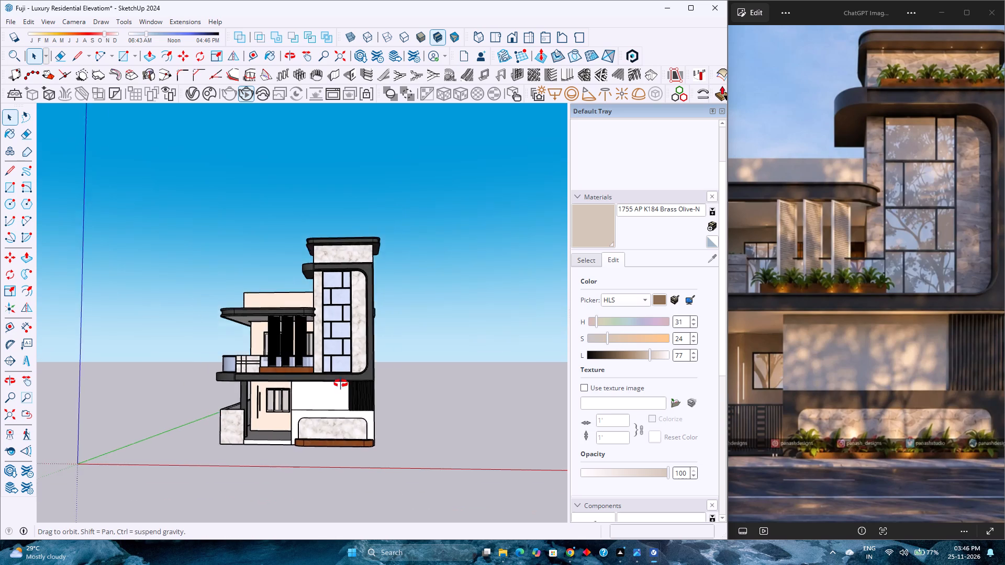
pyautogui.moveTo(341, 383); pyautogui.dragTo(339, 414, button='middle')
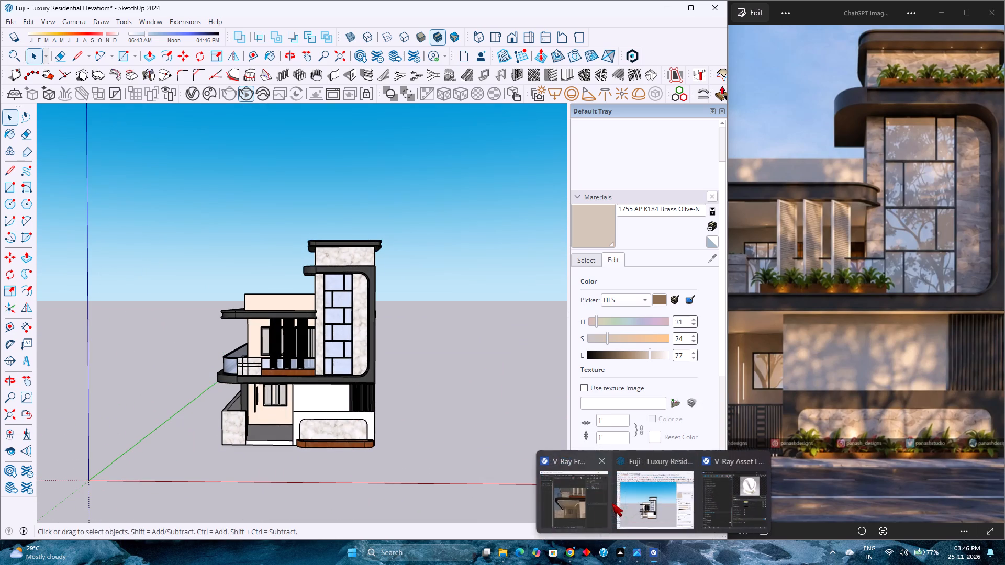
pyautogui.click(579, 506)
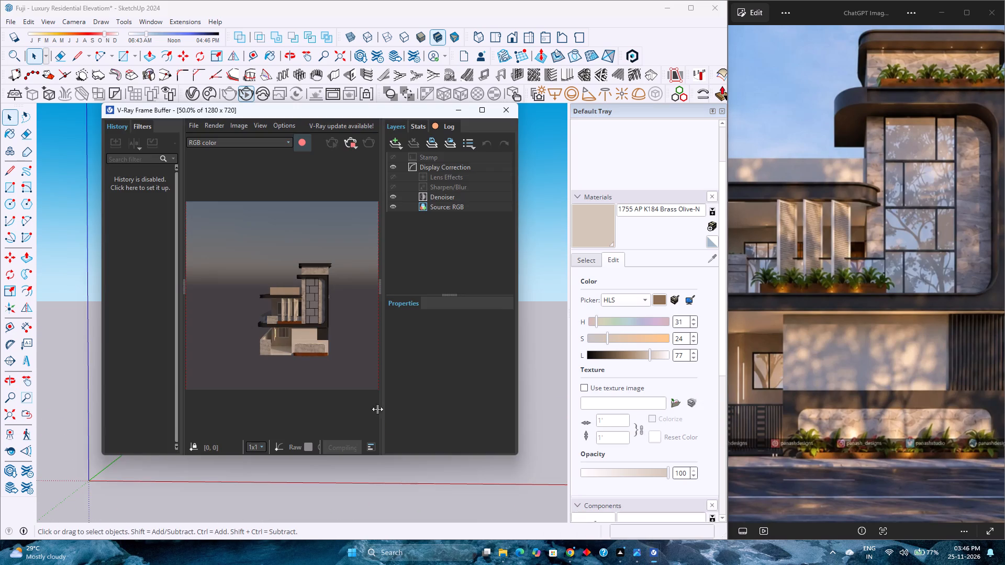
pyautogui.click(510, 40)
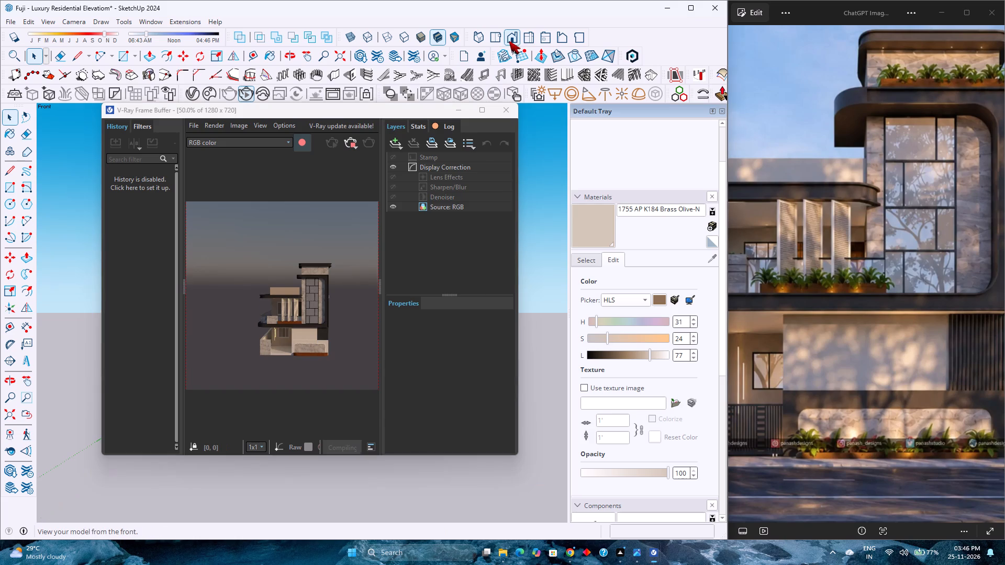
pyautogui.click(15, 415)
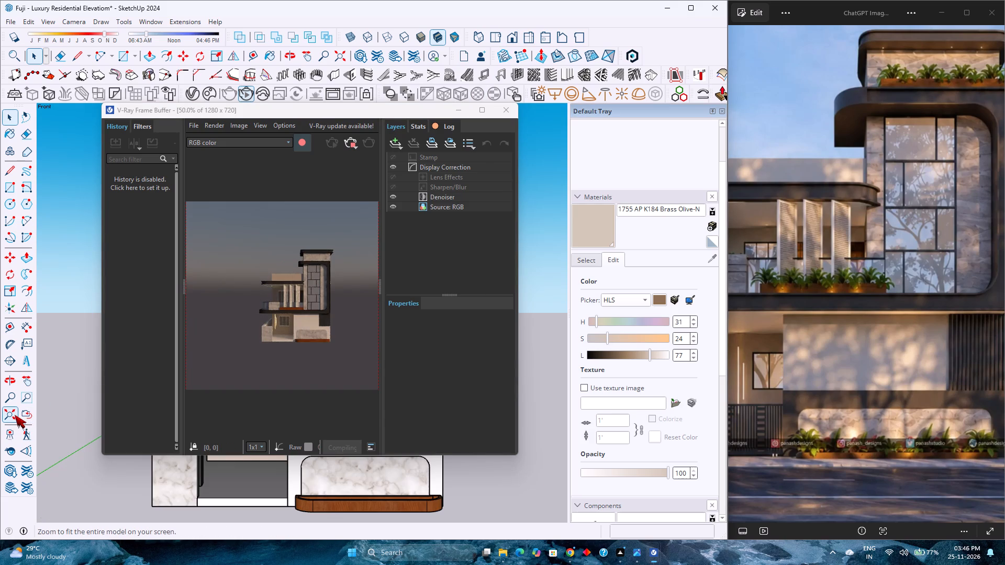
# Examine the render's balcony louvres, entrance wall and tower glazing against the reference image, and put the frame buffer away.
pyautogui.scroll(-1, 886, 347)
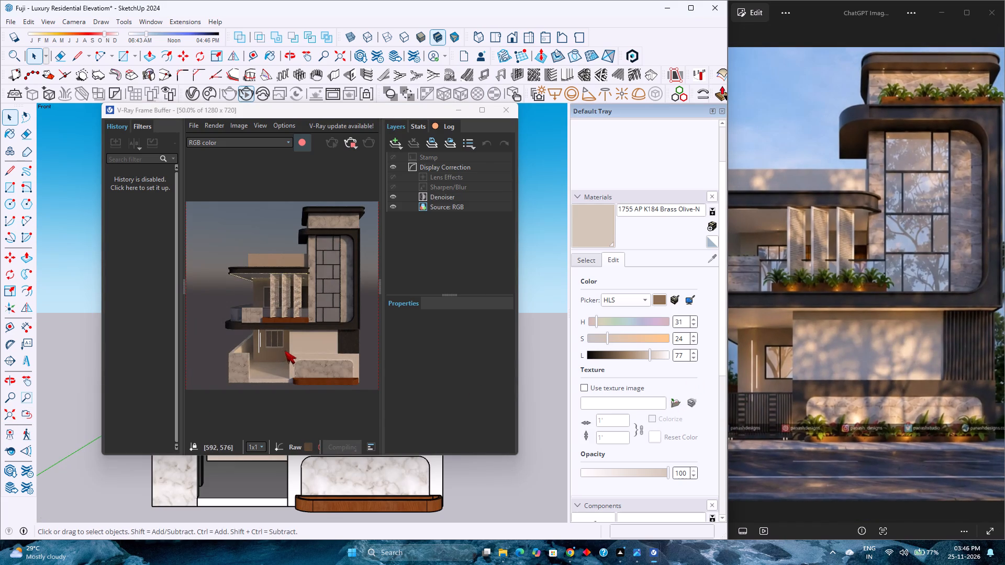
pyautogui.scroll(-3, 872, 314)
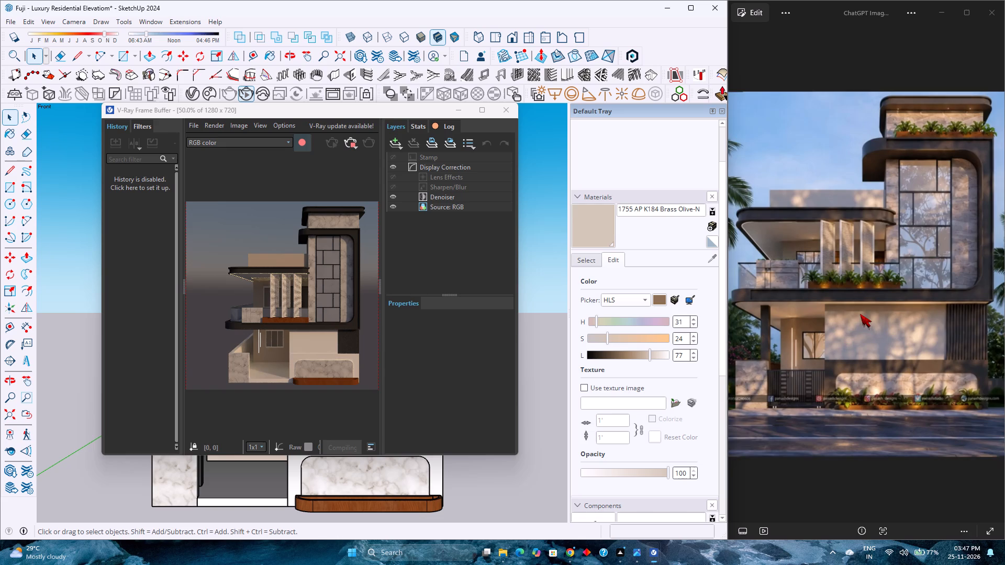
pyautogui.scroll(3, 265, 334)
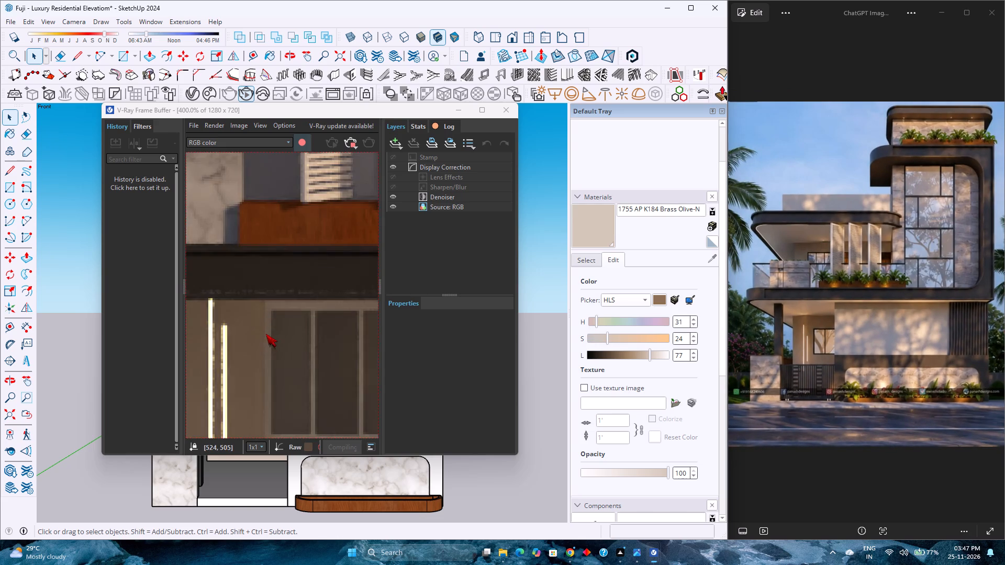
pyautogui.scroll(-3, 266, 334)
pyautogui.scroll(3, 240, 314)
pyautogui.scroll(-2, 240, 314)
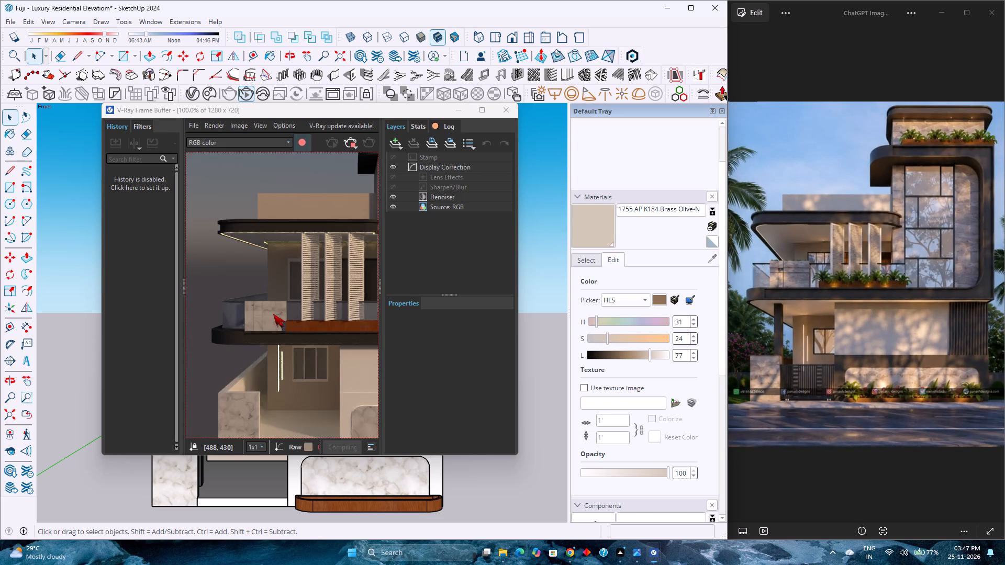
pyautogui.scroll(-2, 273, 314)
pyautogui.scroll(3, 277, 299)
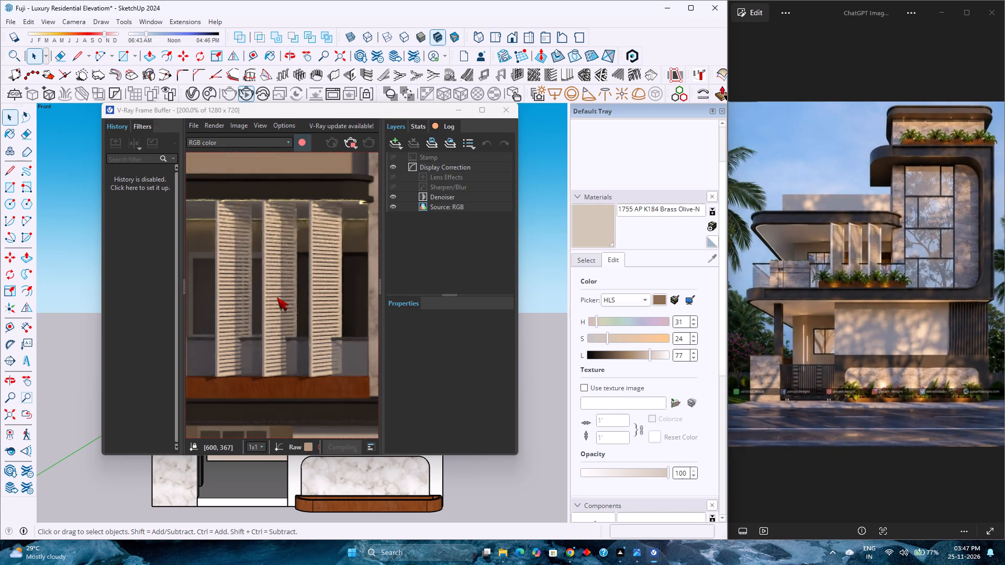
pyautogui.scroll(-1, 277, 297)
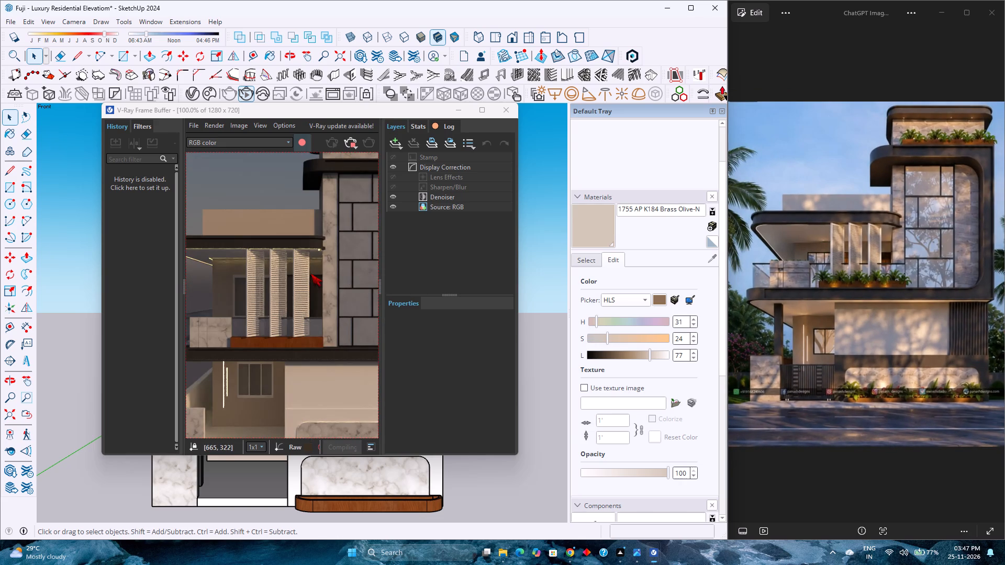
pyautogui.scroll(-1, 311, 274)
pyautogui.scroll(1, 311, 274)
pyautogui.scroll(-2, 311, 274)
pyautogui.scroll(2, 311, 274)
pyautogui.scroll(-1, 311, 274)
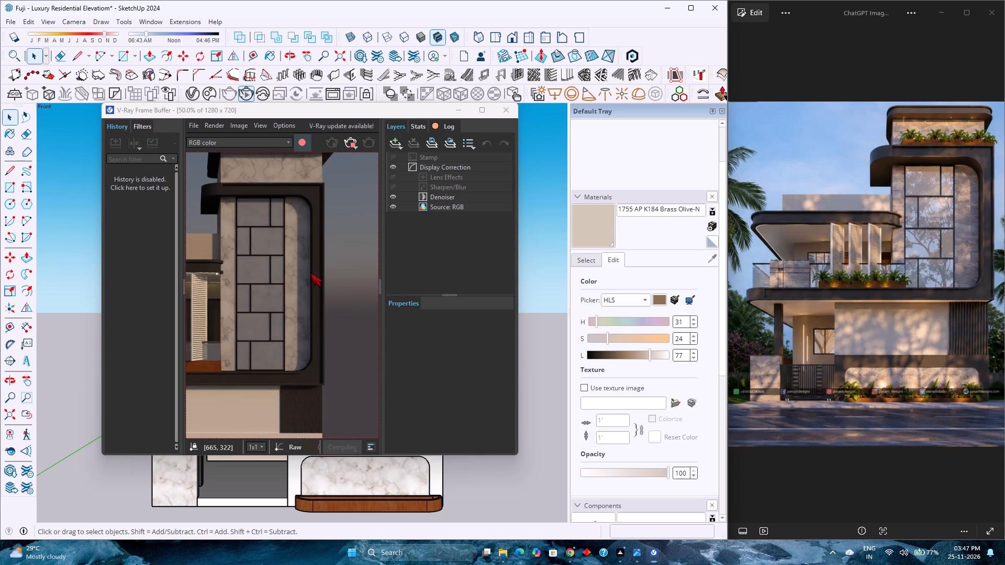
pyautogui.scroll(-1, 311, 274)
pyautogui.scroll(3, 227, 264)
pyautogui.scroll(-3, 237, 266)
pyautogui.scroll(2, 282, 310)
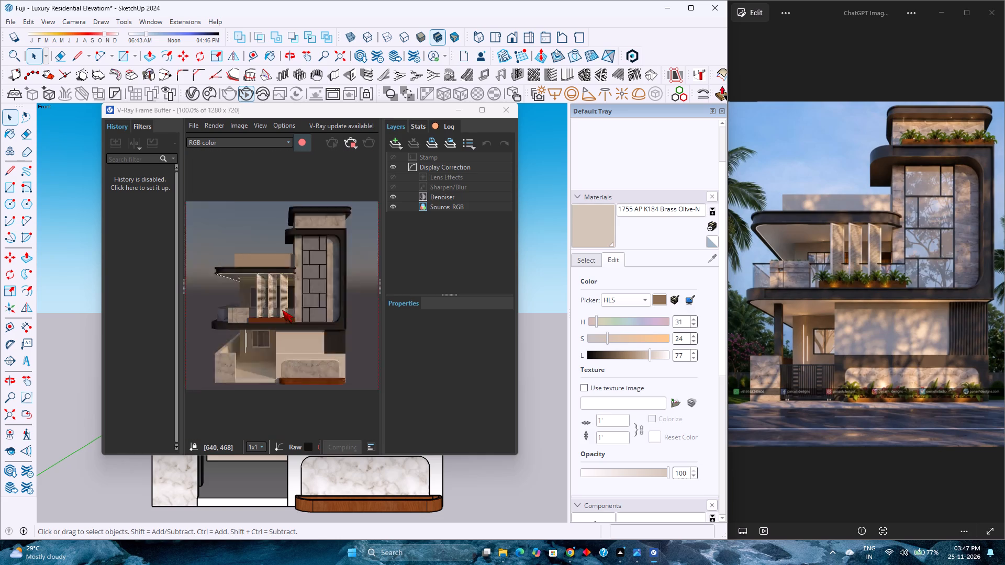
pyautogui.scroll(-1, 282, 310)
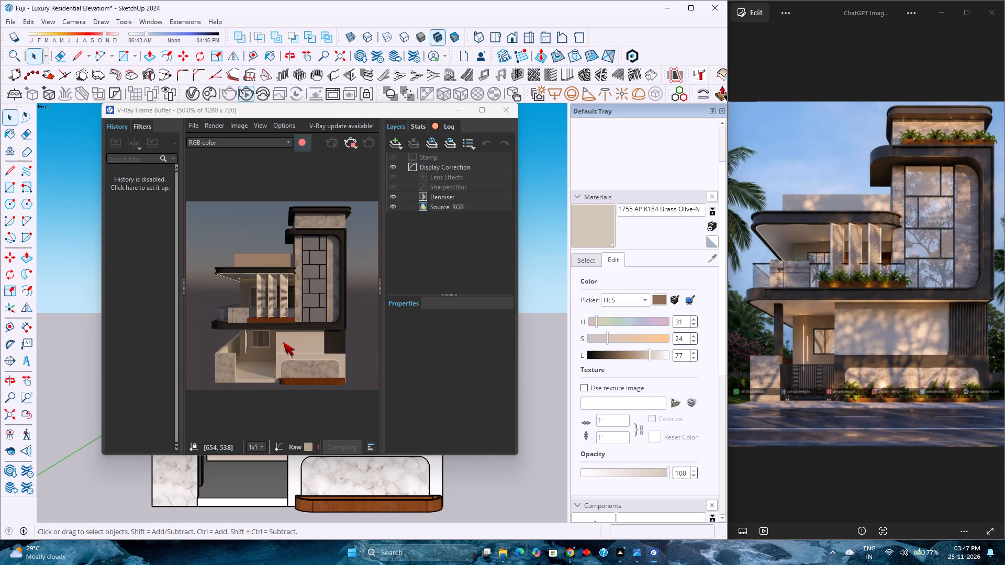
pyautogui.moveTo(281, 338); pyautogui.dragTo(315, 313, button='middle')
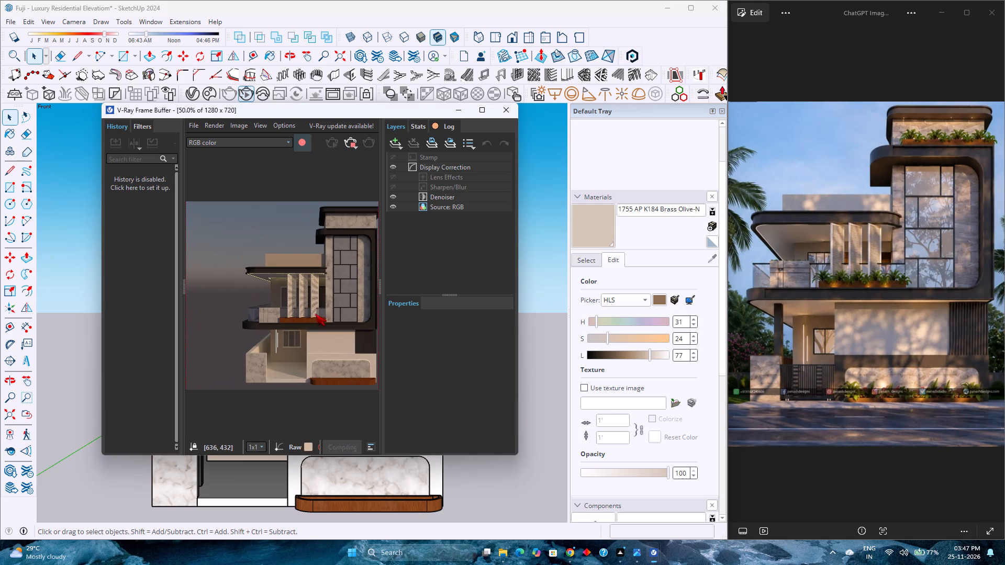
pyautogui.moveTo(315, 313); pyautogui.dragTo(307, 322, button='middle')
pyautogui.middleClick(307, 322)
pyautogui.scroll(-2, 307, 323)
pyautogui.scroll(2, 307, 323)
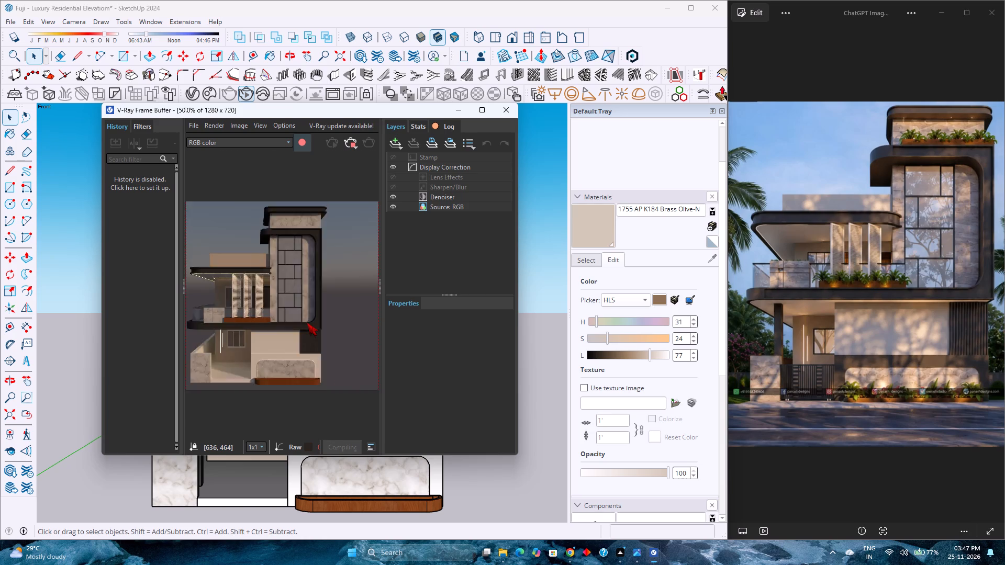
pyautogui.scroll(1, 307, 323)
pyautogui.scroll(-2, 307, 323)
pyautogui.scroll(2, 307, 323)
pyautogui.scroll(-1, 307, 323)
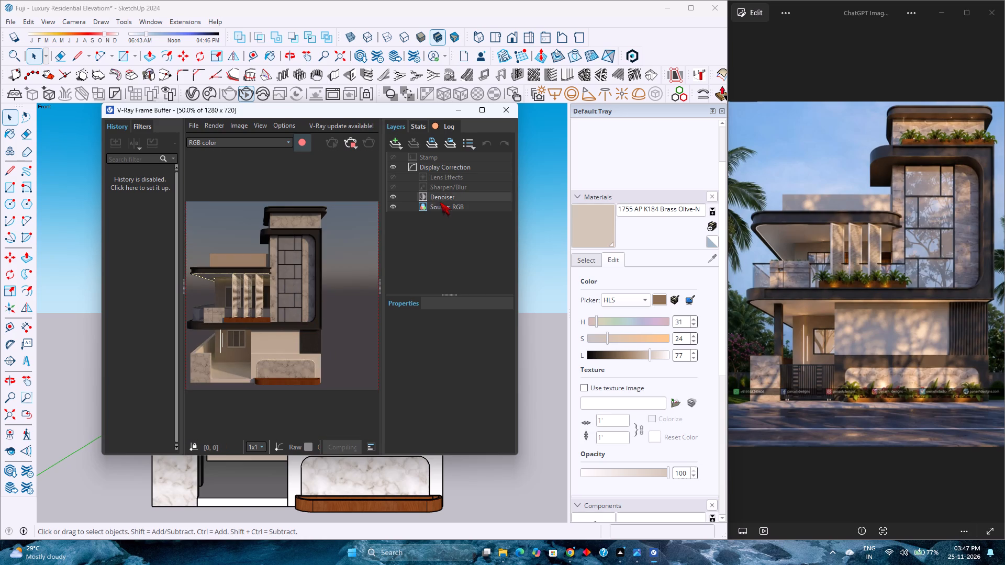
pyautogui.click(463, 108)
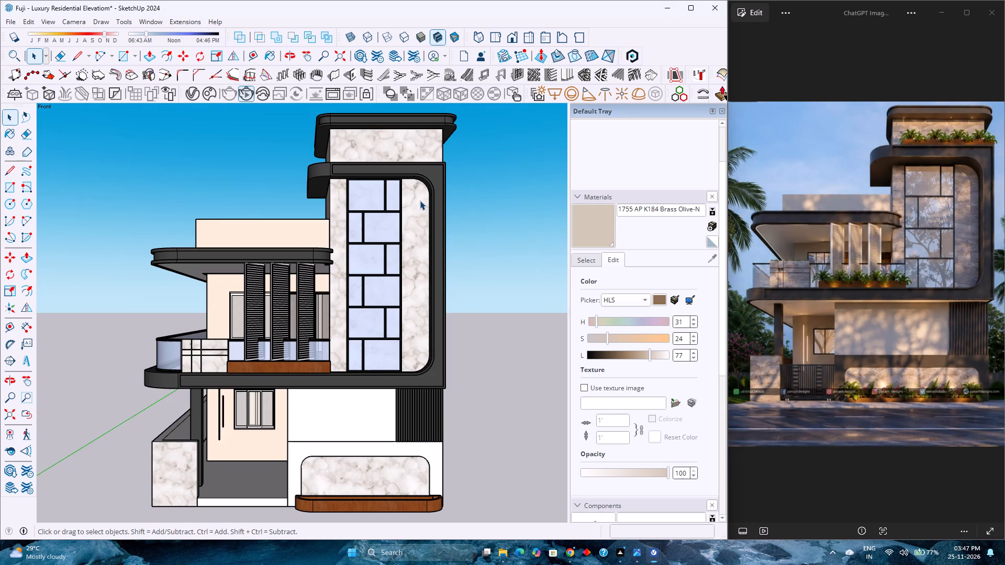
# Examine the balcony louvre screens, glass railing and wooden planter up close and from an angle, and compare the whole elevation.
pyautogui.scroll(-5, 277, 372)
pyautogui.scroll(7, 277, 372)
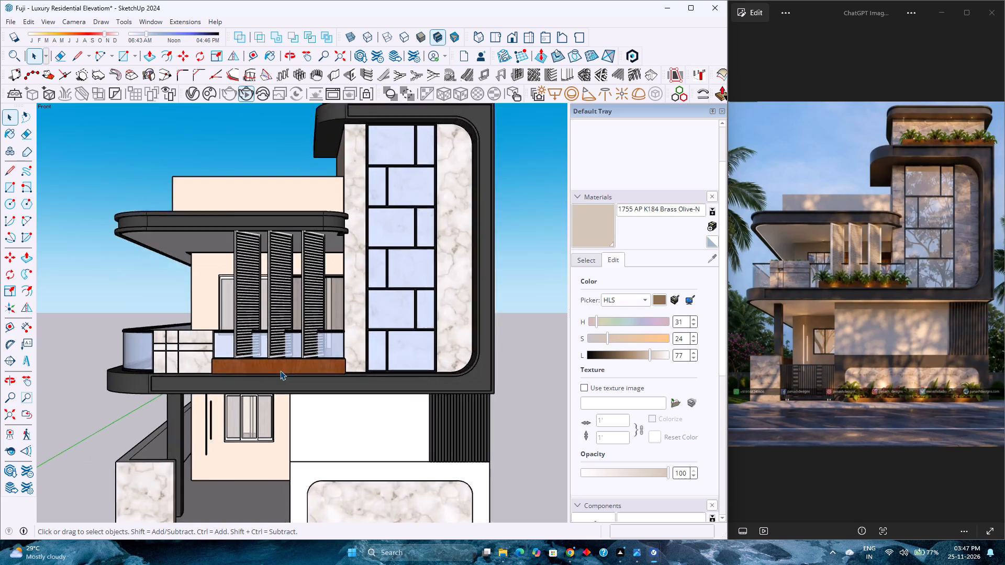
pyautogui.scroll(14, 280, 370)
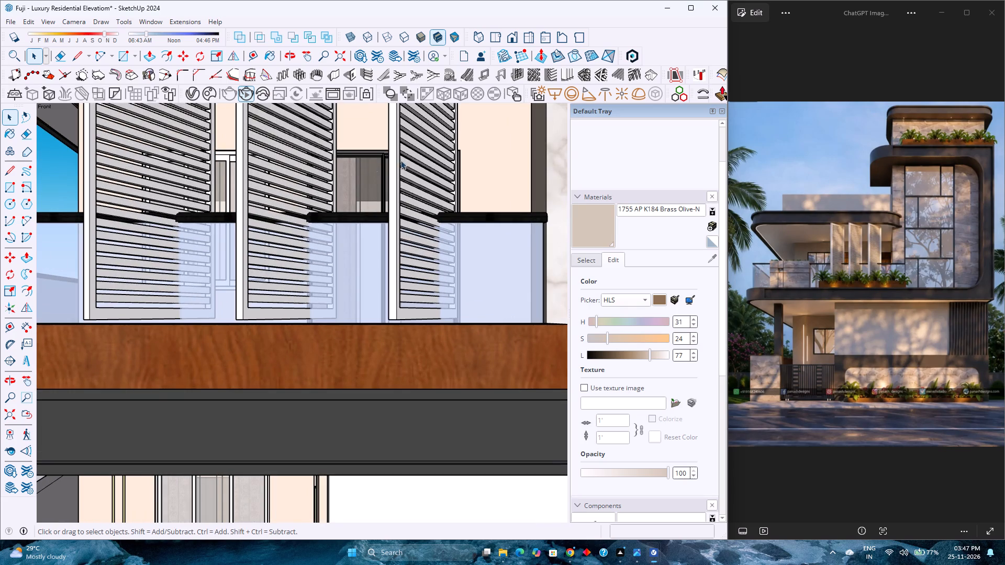
pyautogui.scroll(-7, 300, 259)
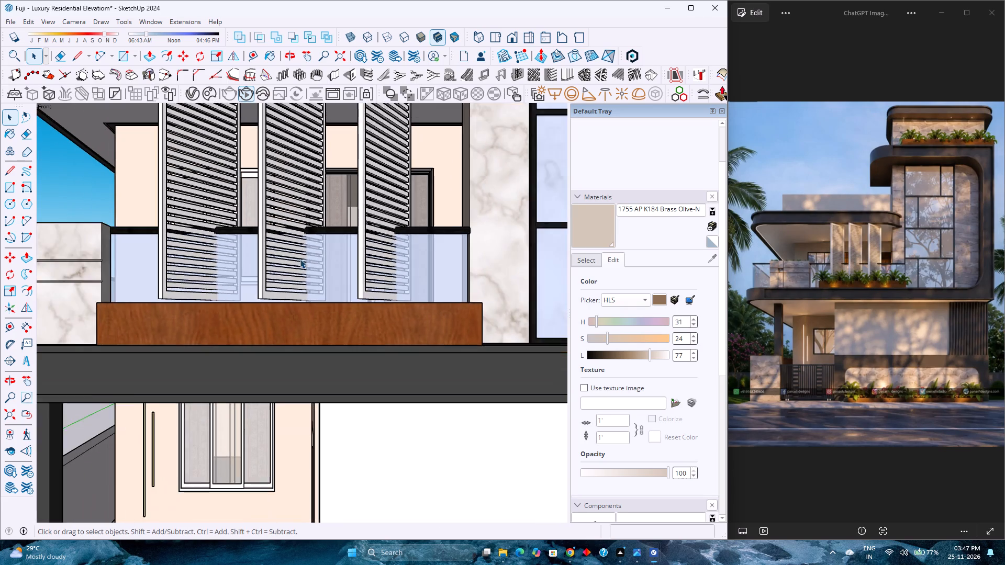
pyautogui.scroll(-6, 300, 259)
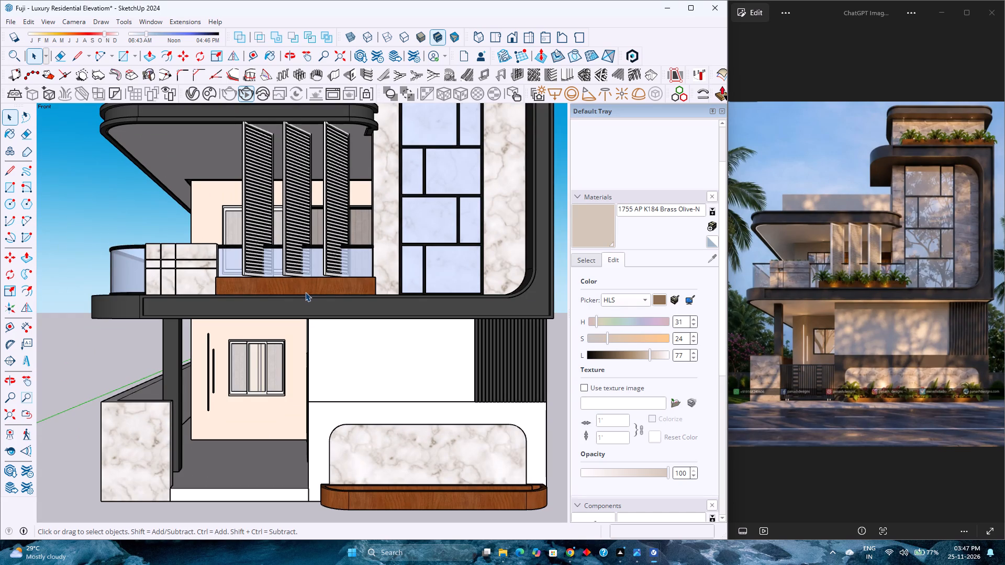
pyautogui.scroll(-8, 308, 296)
pyautogui.click(456, 289)
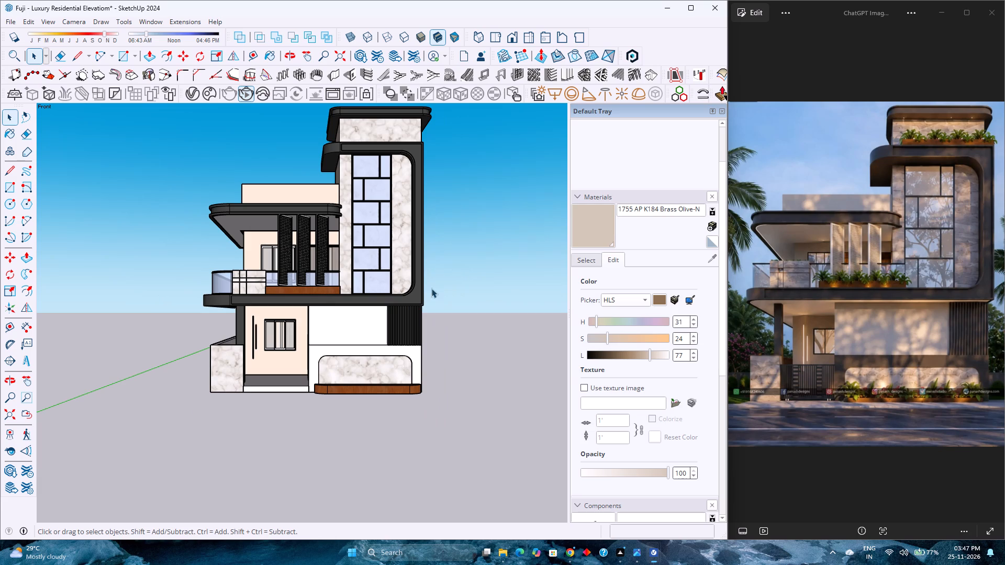
pyautogui.scroll(-3, 357, 282)
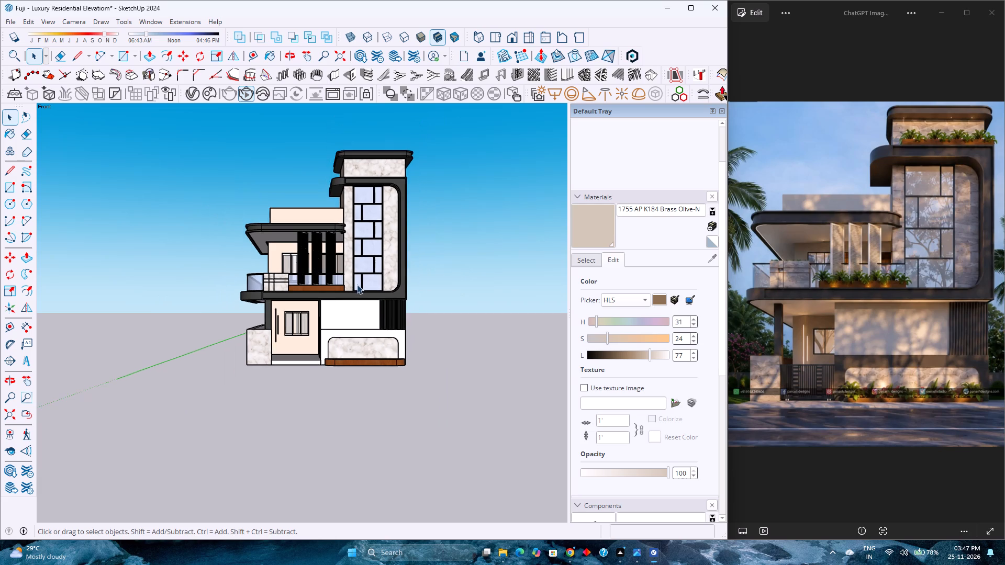
pyautogui.scroll(-1, 357, 285)
pyautogui.scroll(4, 302, 213)
pyautogui.scroll(4, 371, 284)
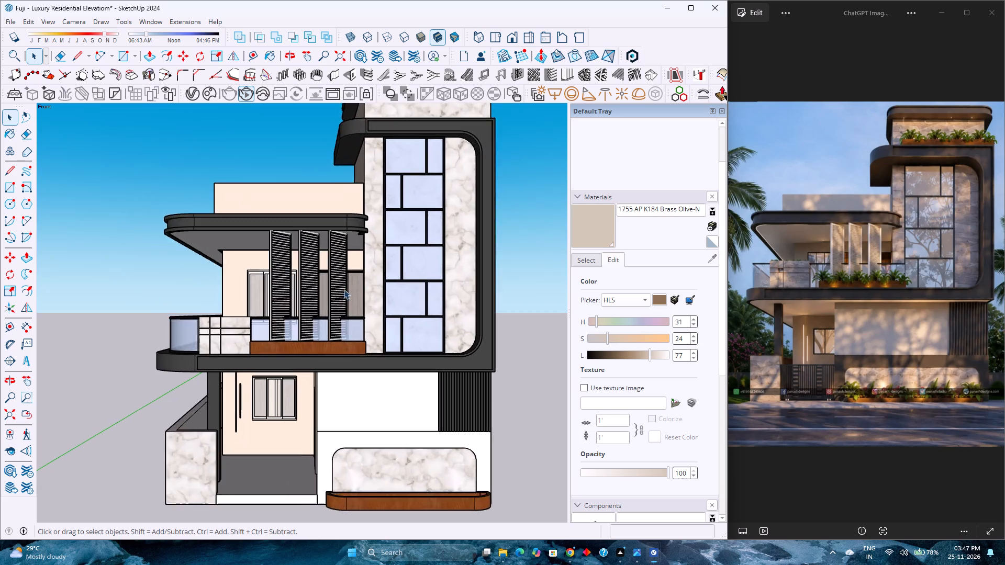
pyautogui.scroll(7, 338, 292)
pyautogui.scroll(9, 325, 398)
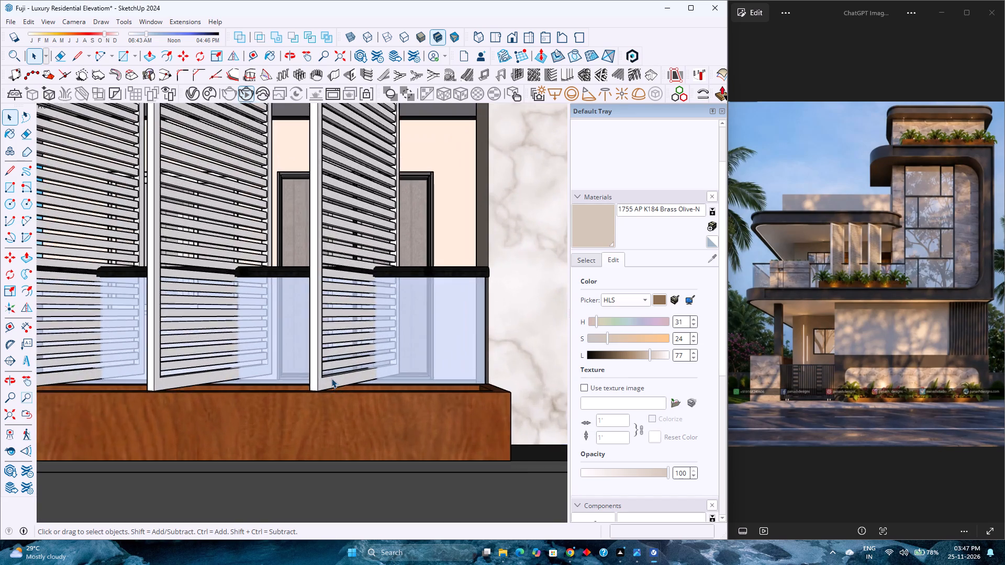
pyautogui.scroll(11, 331, 378)
pyautogui.moveTo(341, 360); pyautogui.dragTo(171, 415, button='middle')
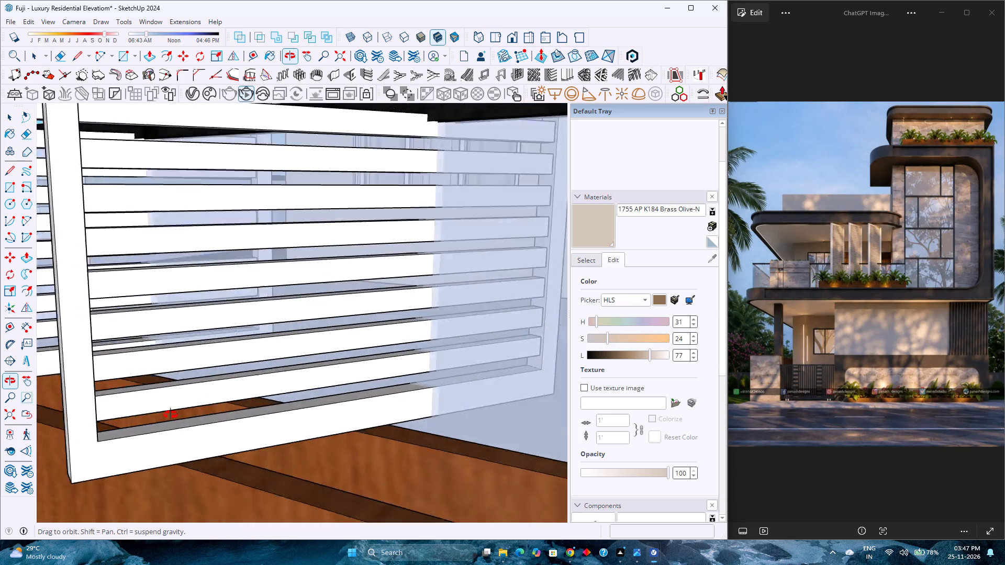
pyautogui.moveTo(171, 415); pyautogui.dragTo(195, 454, button='middle')
pyautogui.middleClick(195, 454)
pyautogui.middleClick(198, 452)
pyautogui.moveTo(199, 450); pyautogui.dragTo(218, 395, button='middle')
pyautogui.middleClick(219, 392)
pyautogui.moveTo(220, 390); pyautogui.dragTo(296, 355, button='middle')
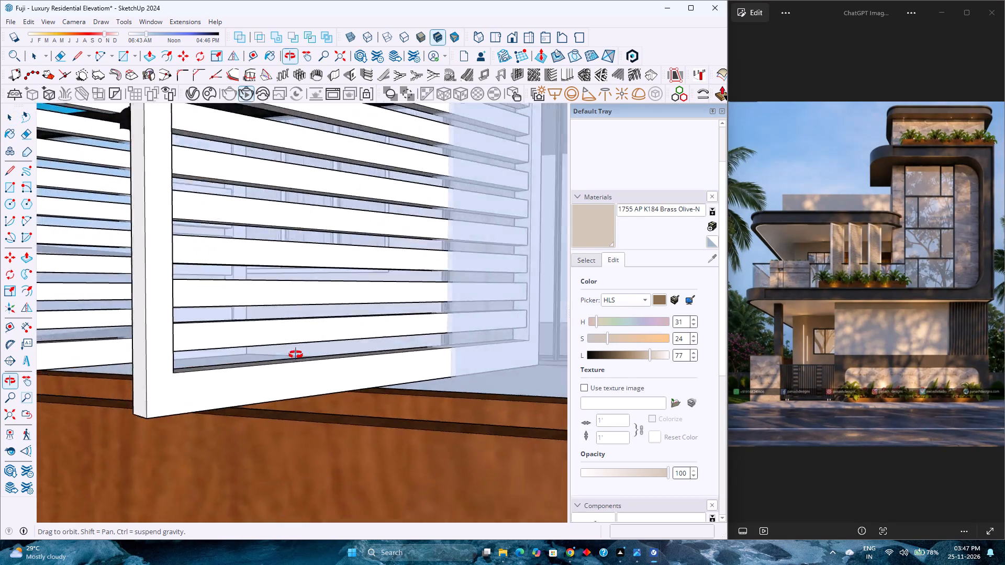
pyautogui.moveTo(296, 355); pyautogui.dragTo(338, 365, button='middle')
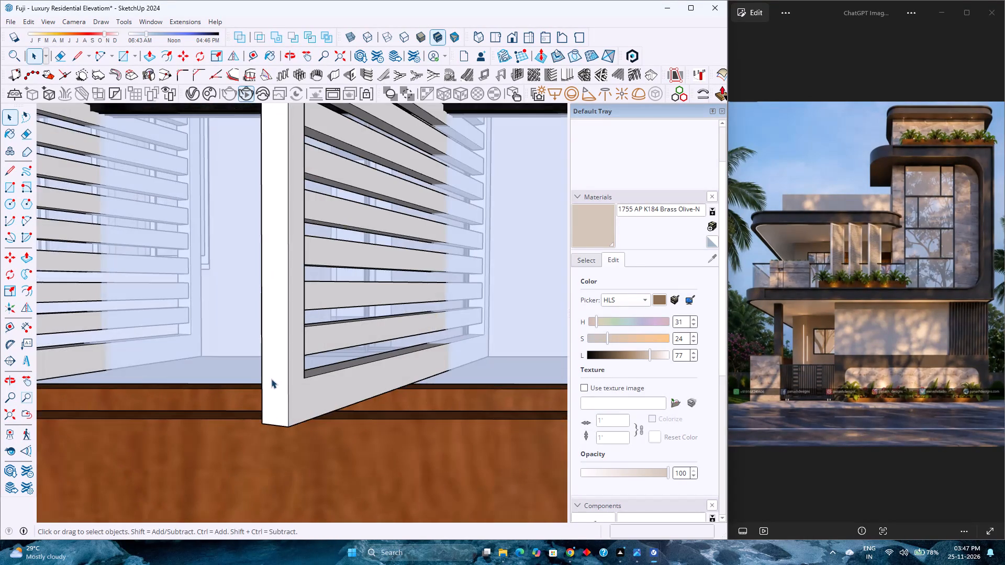
pyautogui.scroll(-14, 271, 379)
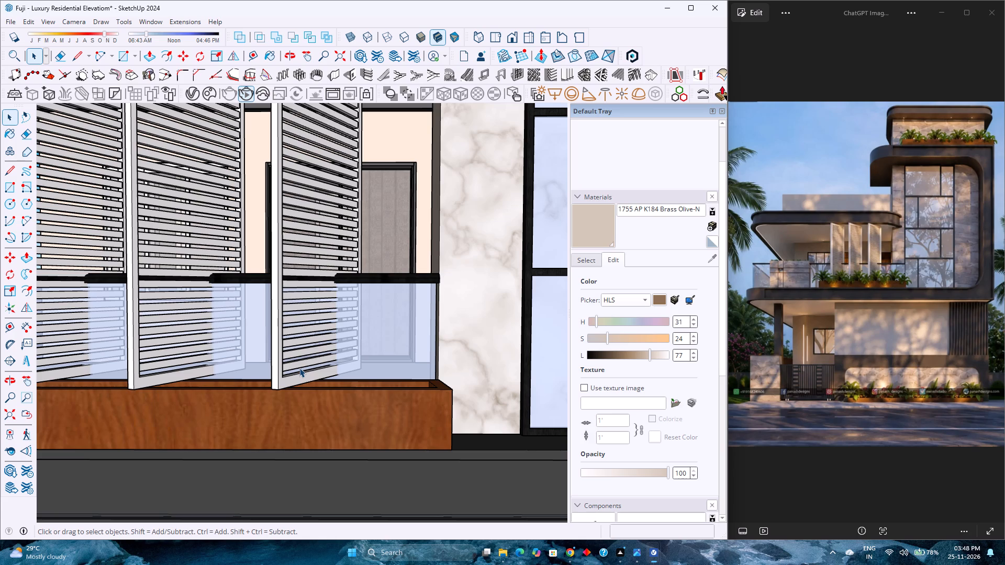
pyautogui.scroll(-16, 242, 234)
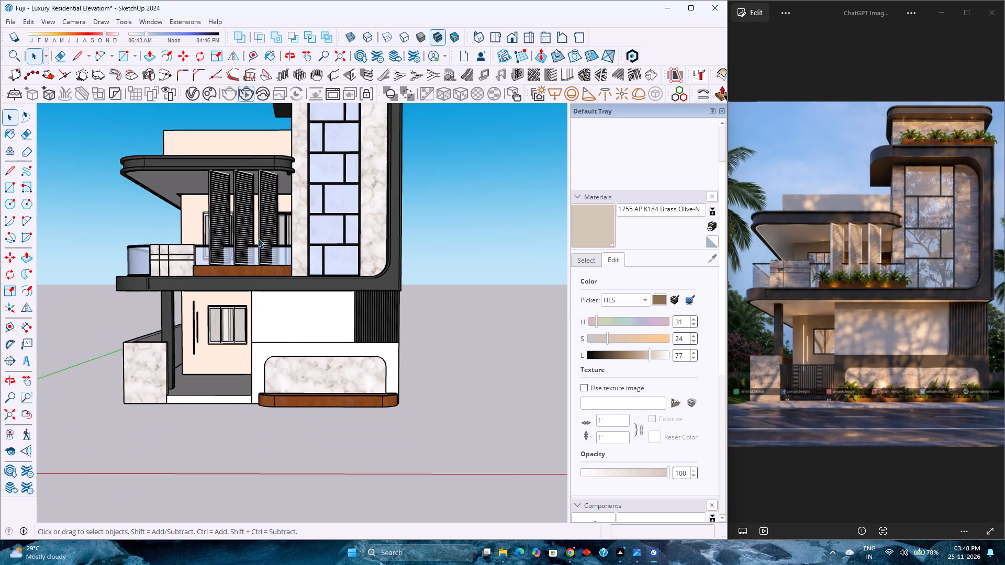
pyautogui.scroll(5, 257, 245)
pyautogui.scroll(-2, 256, 247)
# Return to the front view and fit the whole house in it.
pyautogui.click(507, 39)
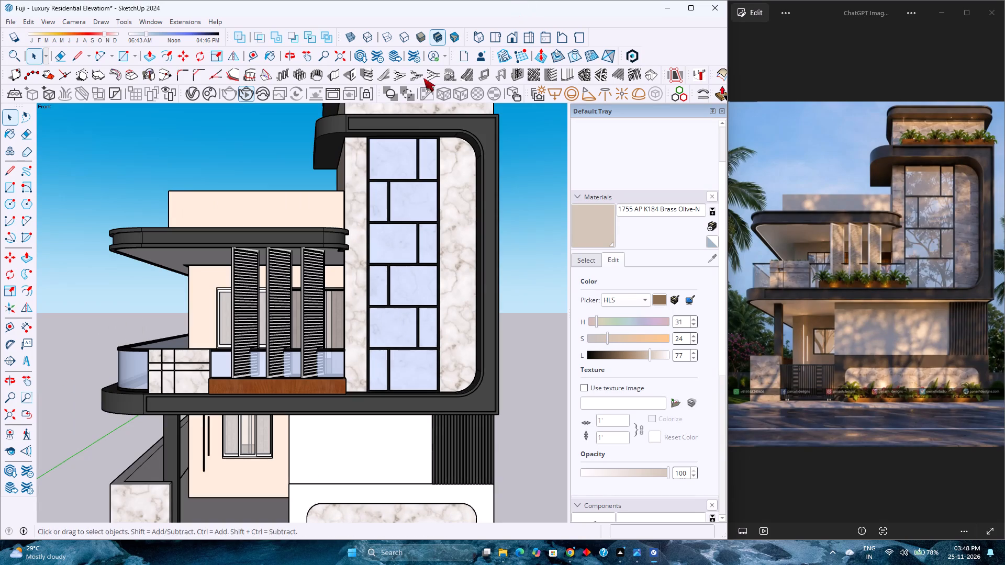
pyautogui.click(6, 419)
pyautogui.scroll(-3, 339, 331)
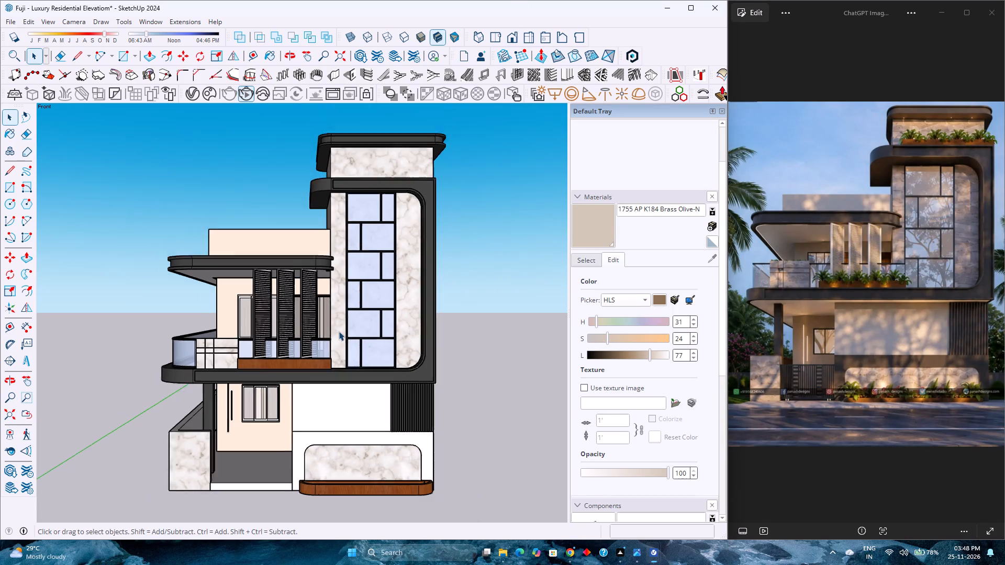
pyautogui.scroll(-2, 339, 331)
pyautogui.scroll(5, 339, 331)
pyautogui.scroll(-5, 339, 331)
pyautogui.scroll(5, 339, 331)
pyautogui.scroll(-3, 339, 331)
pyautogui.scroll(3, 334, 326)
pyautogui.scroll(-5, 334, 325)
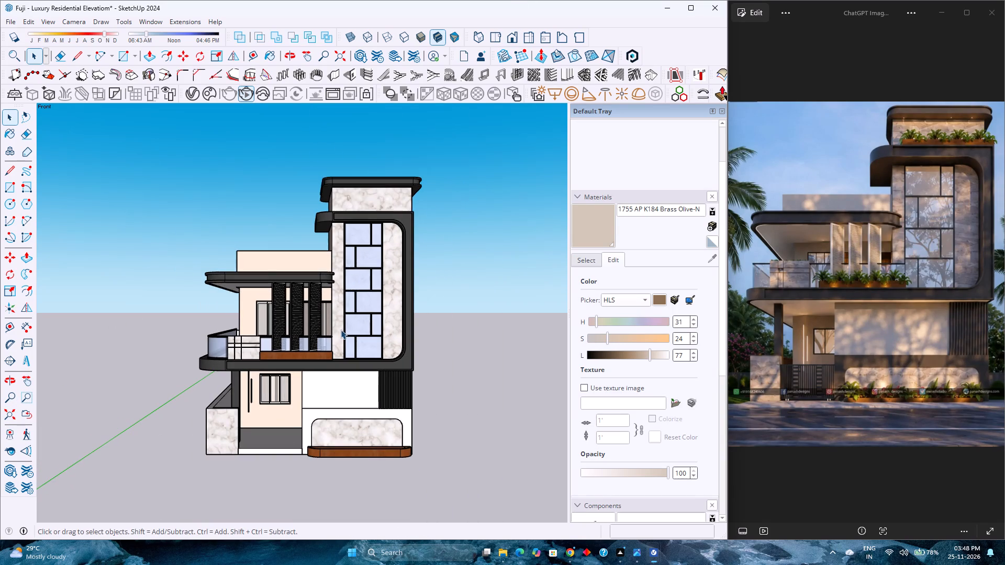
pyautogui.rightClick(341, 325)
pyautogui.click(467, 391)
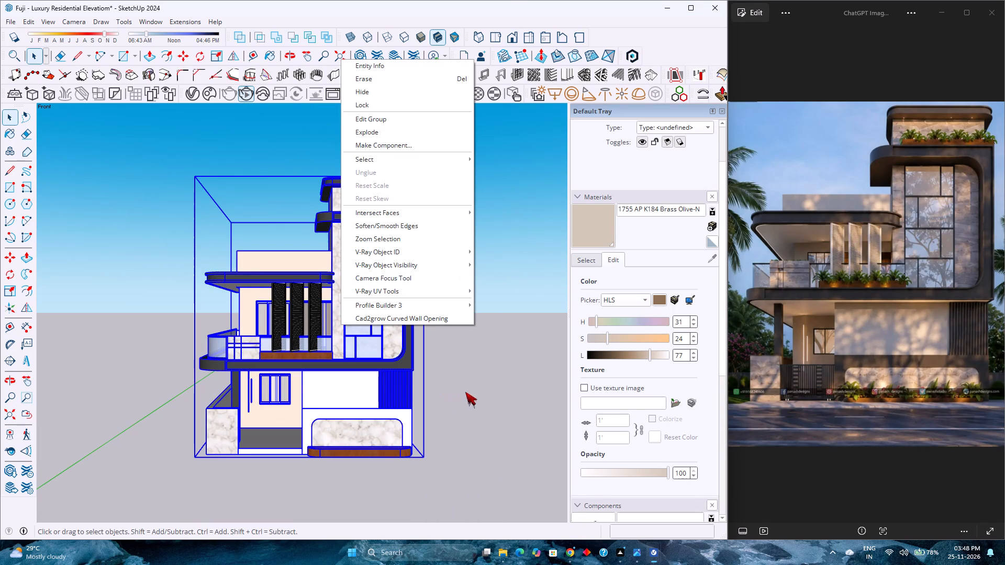
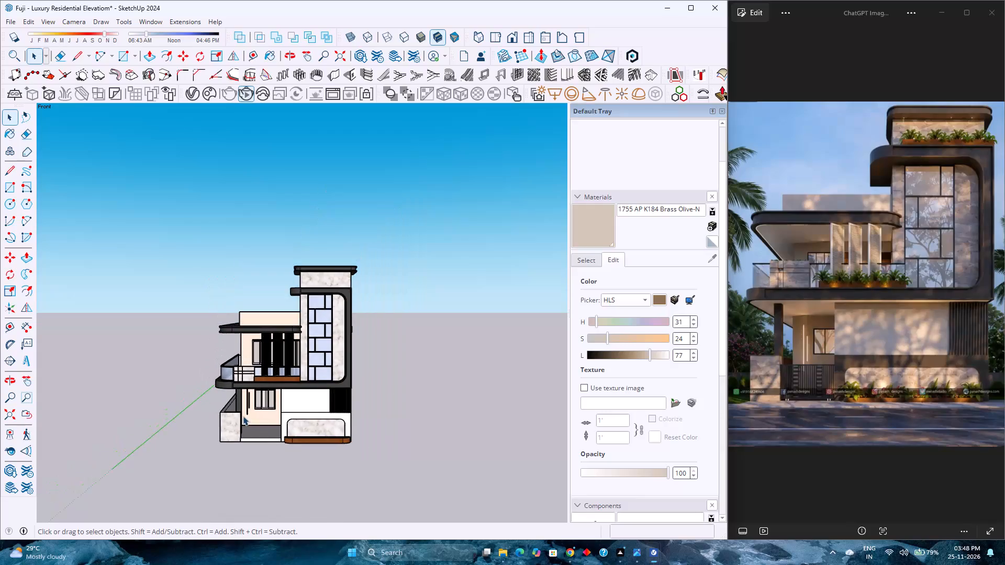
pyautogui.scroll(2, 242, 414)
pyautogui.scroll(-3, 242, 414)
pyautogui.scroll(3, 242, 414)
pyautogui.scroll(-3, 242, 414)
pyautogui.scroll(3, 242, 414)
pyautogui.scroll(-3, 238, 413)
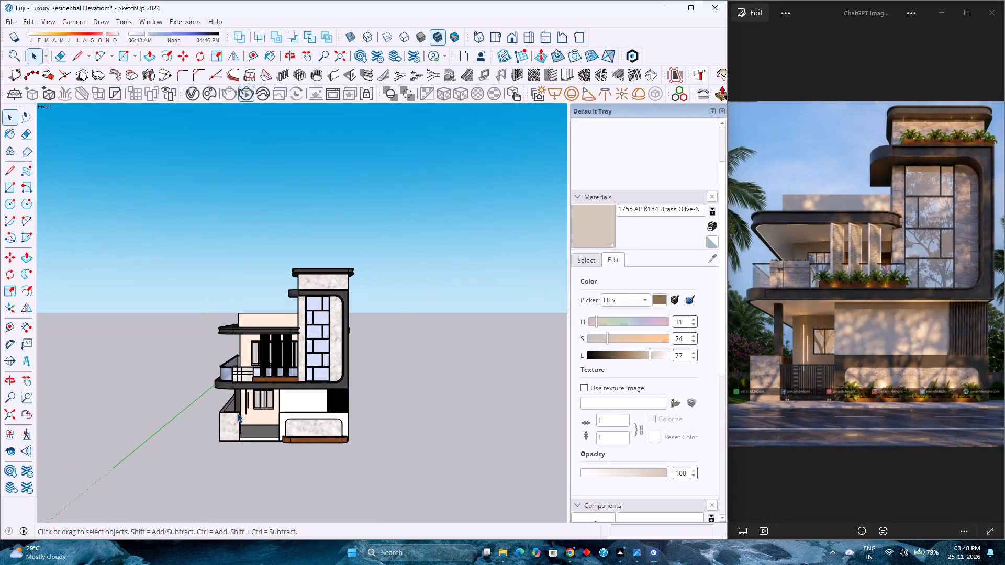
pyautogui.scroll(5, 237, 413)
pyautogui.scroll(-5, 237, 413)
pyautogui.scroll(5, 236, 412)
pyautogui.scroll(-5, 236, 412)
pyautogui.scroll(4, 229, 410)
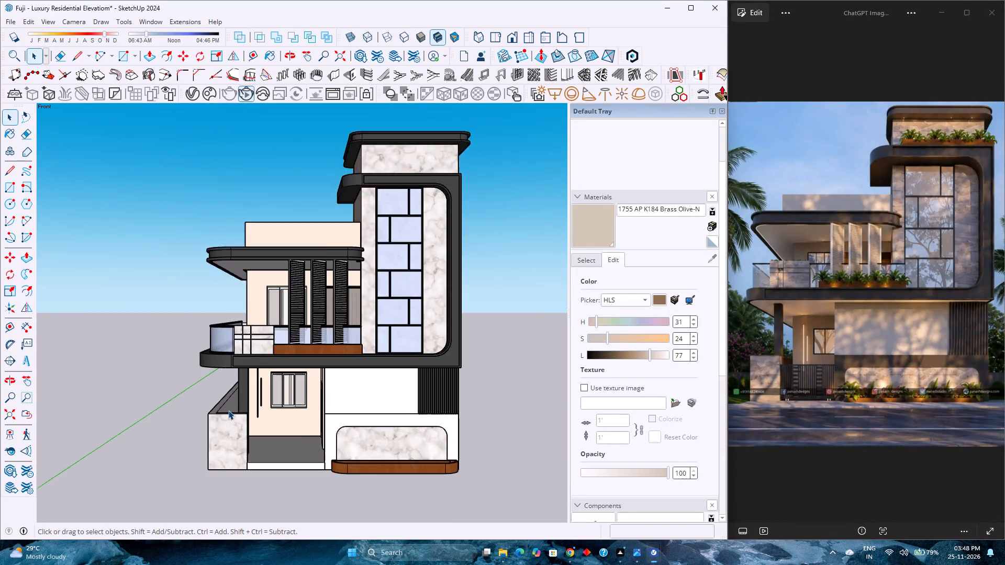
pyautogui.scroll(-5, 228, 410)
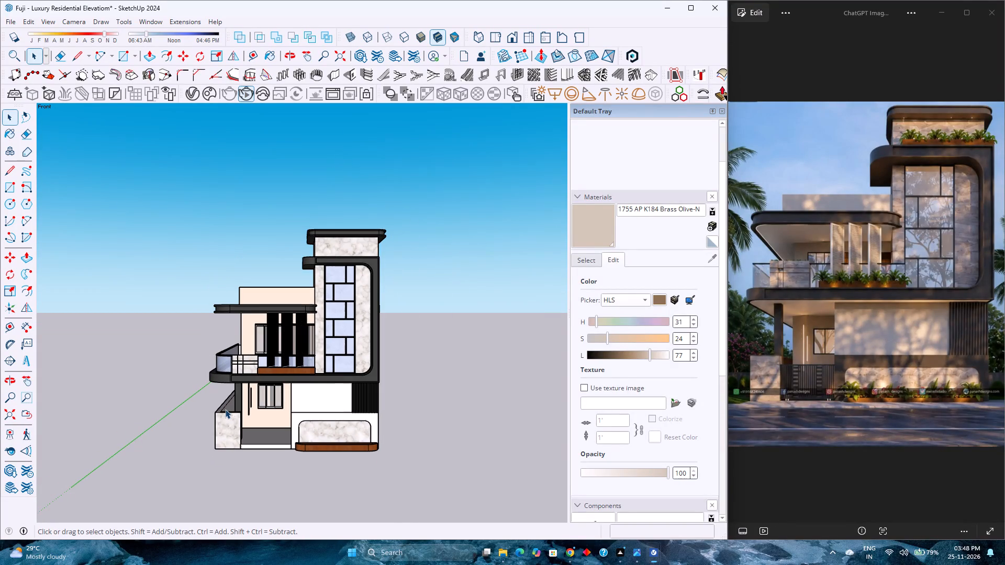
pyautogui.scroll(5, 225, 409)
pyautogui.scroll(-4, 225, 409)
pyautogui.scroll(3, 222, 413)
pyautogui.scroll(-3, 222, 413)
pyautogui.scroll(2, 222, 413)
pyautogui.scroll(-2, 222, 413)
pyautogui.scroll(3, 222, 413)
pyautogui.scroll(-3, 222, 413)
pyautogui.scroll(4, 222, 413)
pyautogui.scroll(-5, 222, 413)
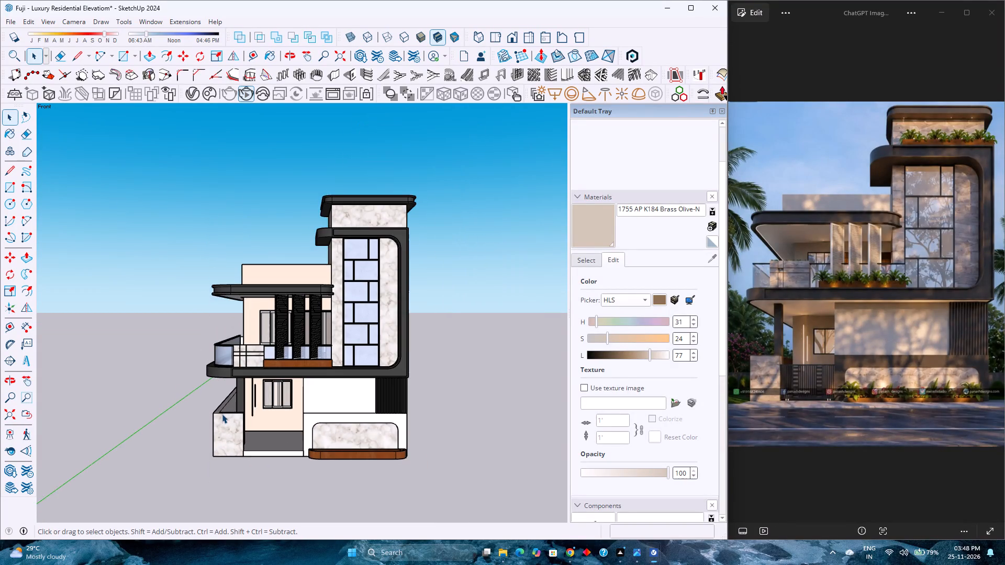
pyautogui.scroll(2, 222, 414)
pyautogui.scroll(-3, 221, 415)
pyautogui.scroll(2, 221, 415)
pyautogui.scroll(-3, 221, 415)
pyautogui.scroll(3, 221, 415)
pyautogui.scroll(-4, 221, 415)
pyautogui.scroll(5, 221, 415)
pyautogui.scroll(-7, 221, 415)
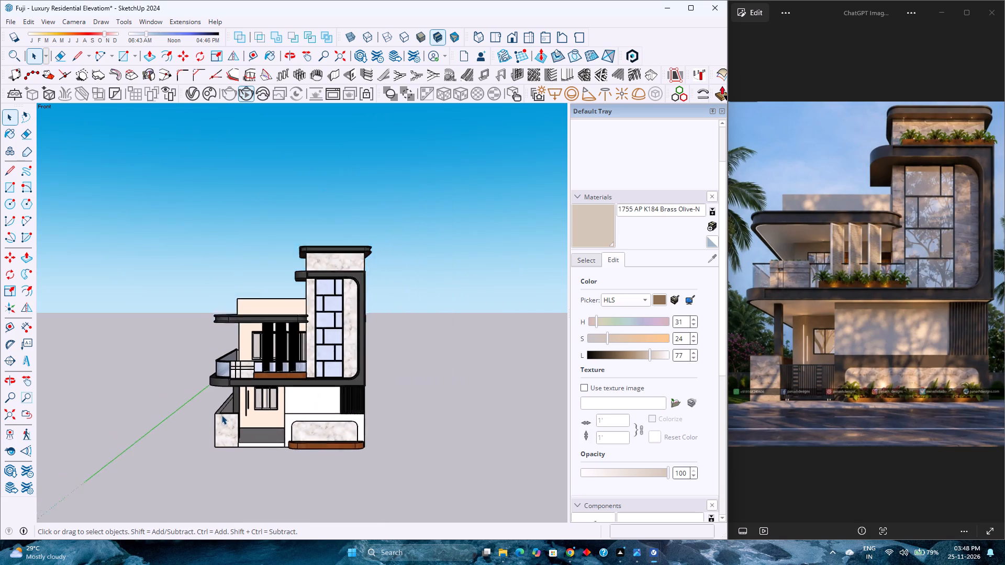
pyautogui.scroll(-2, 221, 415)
# Return to the front view and fit the whole house in it.
pyautogui.click(510, 41)
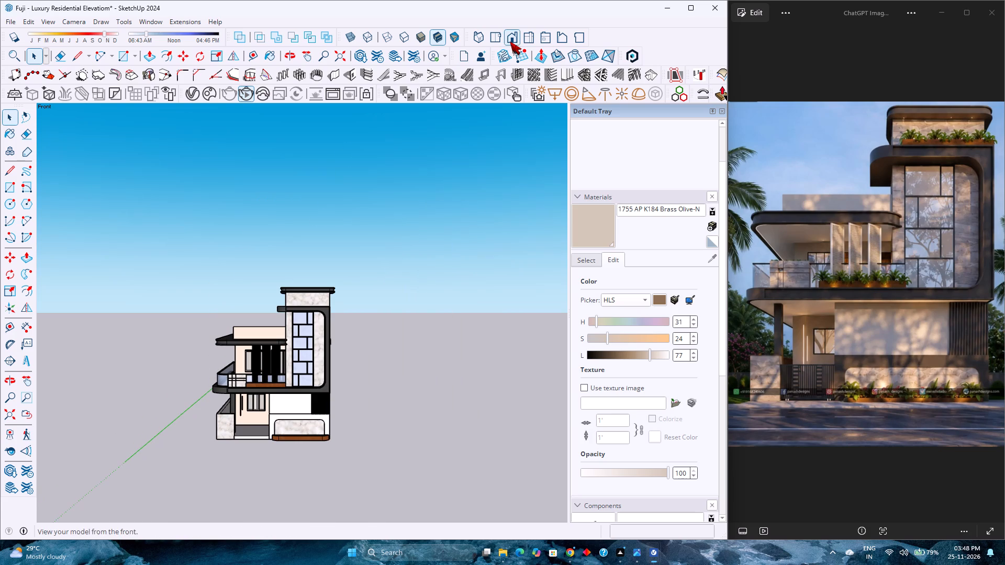
pyautogui.click(514, 36)
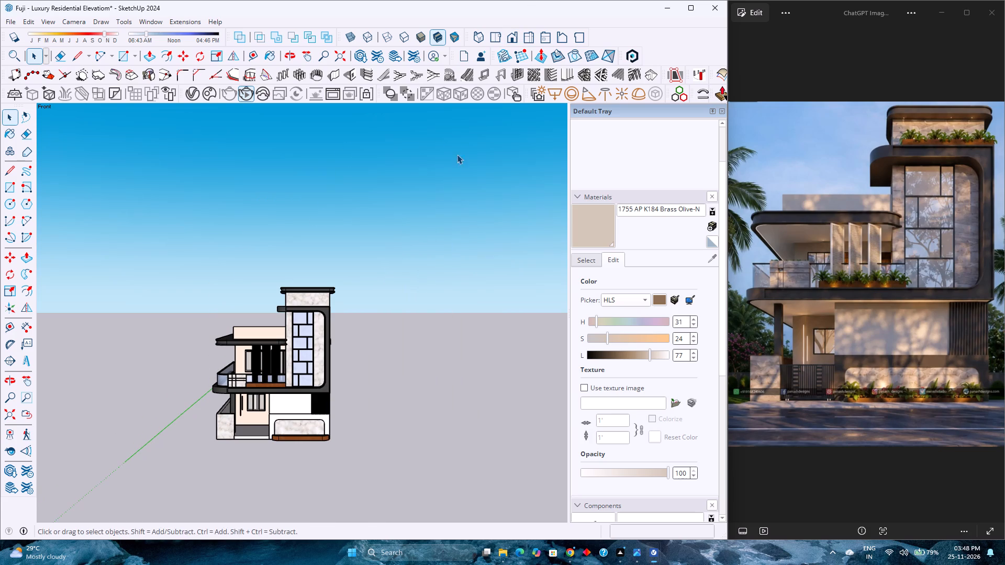
pyautogui.click(6, 420)
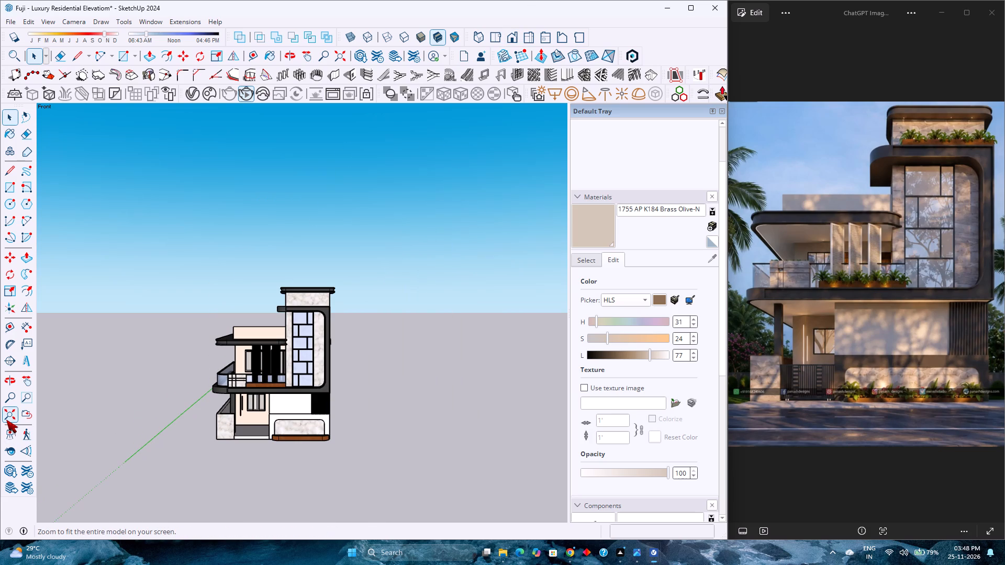
pyautogui.moveTo(396, 385); pyautogui.dragTo(496, 379)
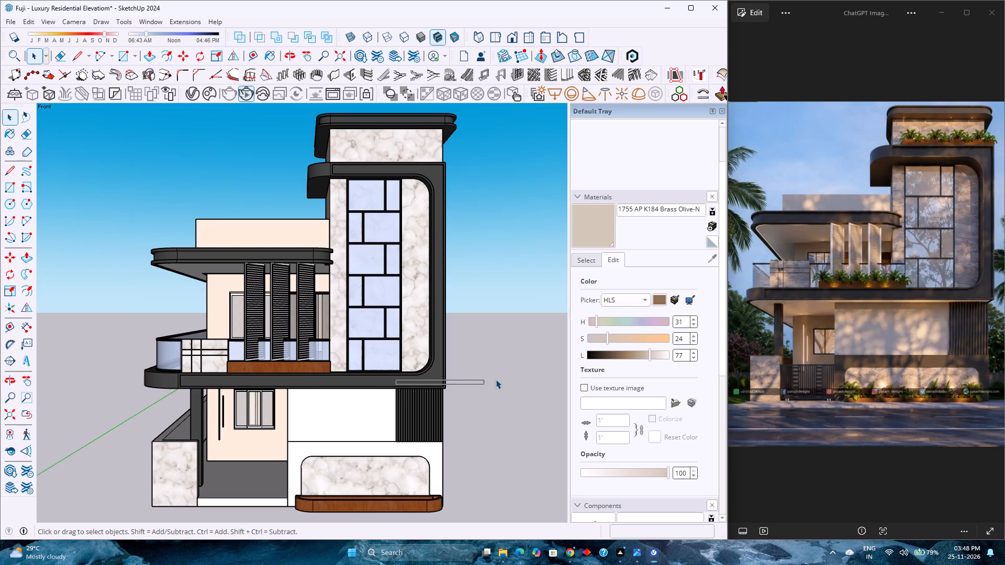
pyautogui.moveTo(496, 379); pyautogui.dragTo(509, 377)
pyautogui.moveTo(510, 377); pyautogui.dragTo(477, 376)
# Examine the whole house from the tower side, from above and from below, covering the side walls, roof slabs and front elevation.
pyautogui.moveTo(493, 375); pyautogui.dragTo(284, 404, button='middle')
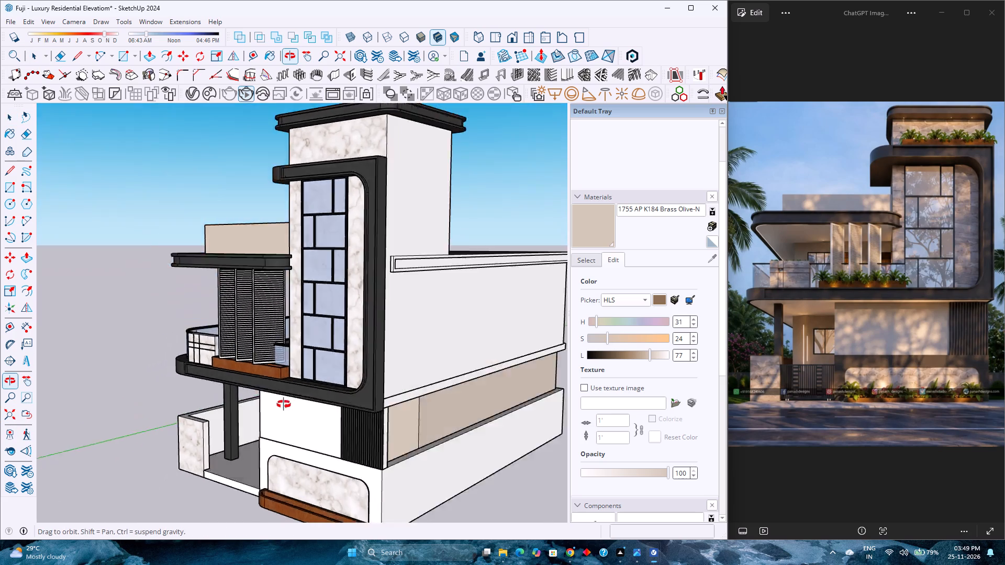
pyautogui.moveTo(284, 404); pyautogui.dragTo(203, 421, button='middle')
pyautogui.moveTo(203, 421); pyautogui.dragTo(357, 378, button='middle')
pyautogui.middleClick(357, 378)
pyautogui.scroll(-4, 357, 378)
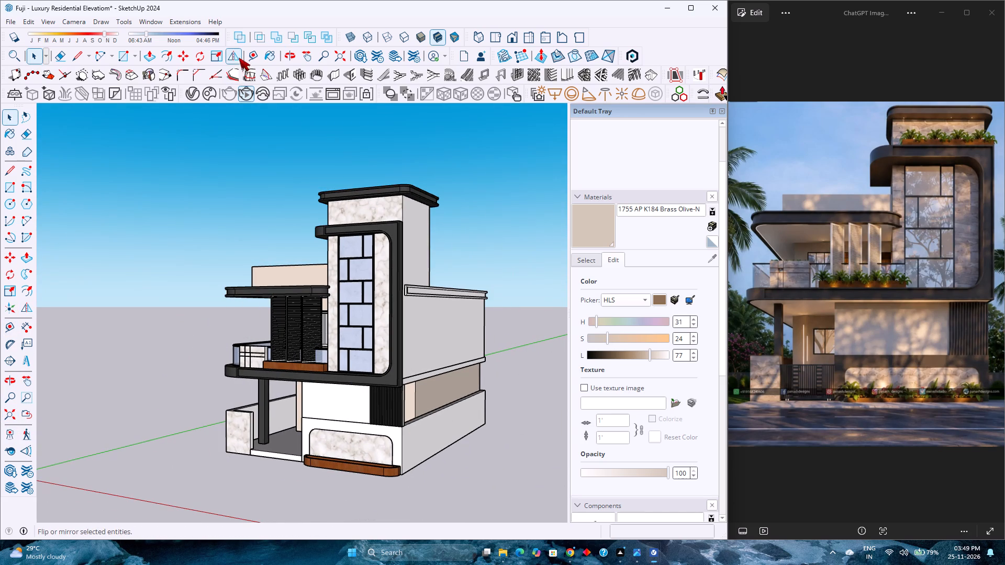
pyautogui.click(291, 56)
pyautogui.click(194, 398)
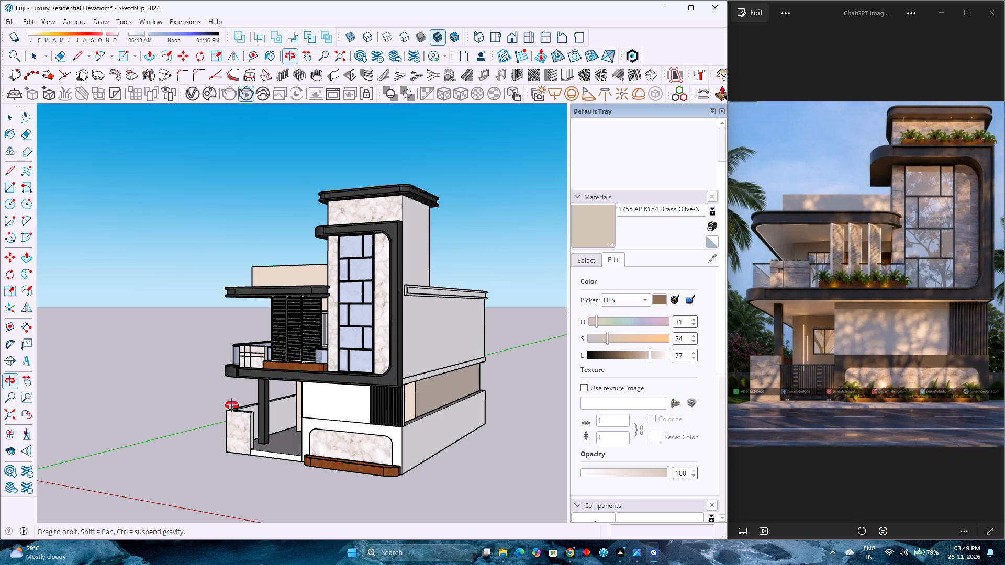
pyautogui.moveTo(470, 399); pyautogui.dragTo(495, 369)
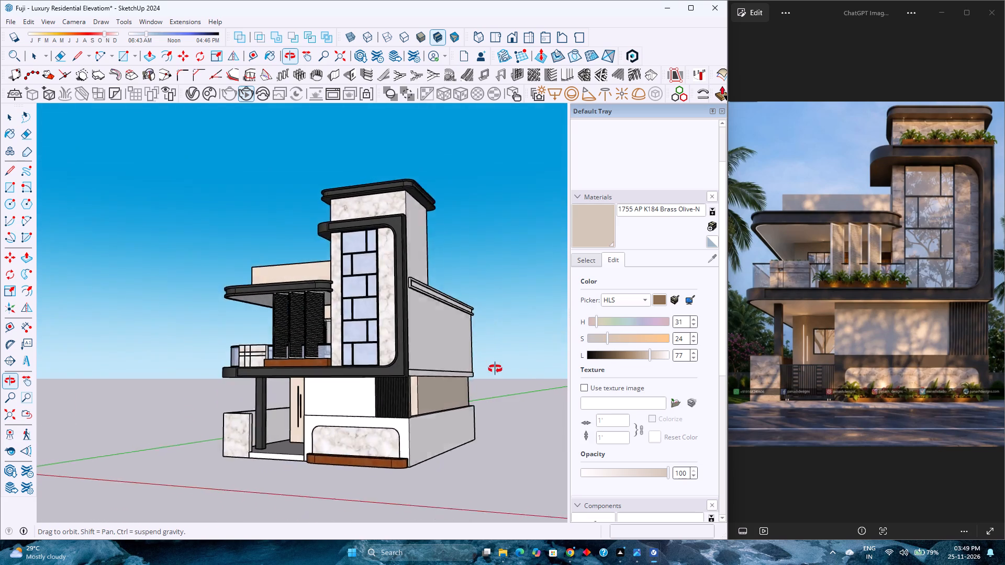
pyautogui.moveTo(495, 369); pyautogui.dragTo(227, 558)
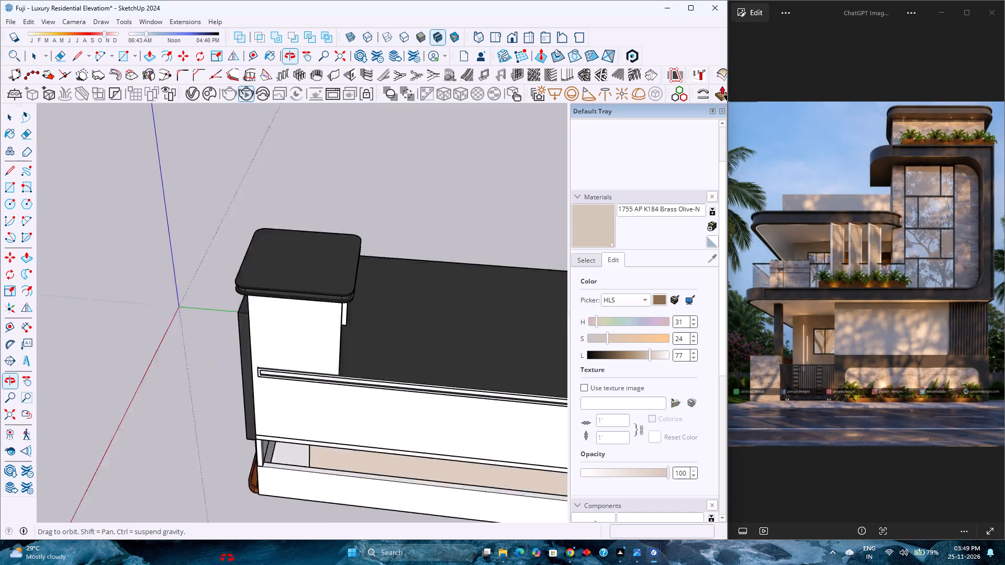
pyautogui.moveTo(227, 558); pyautogui.dragTo(135, 269)
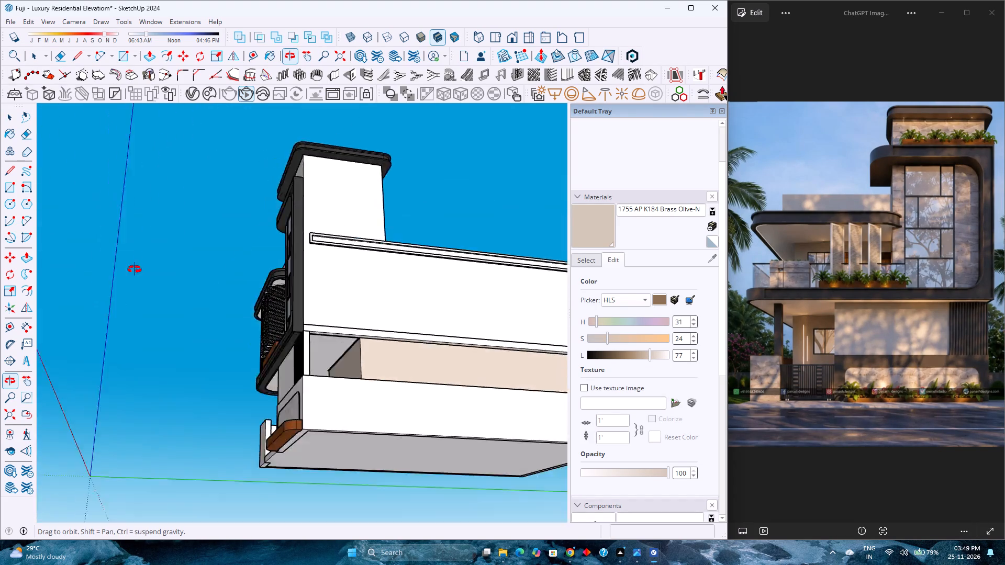
pyautogui.moveTo(135, 269); pyautogui.dragTo(306, 285)
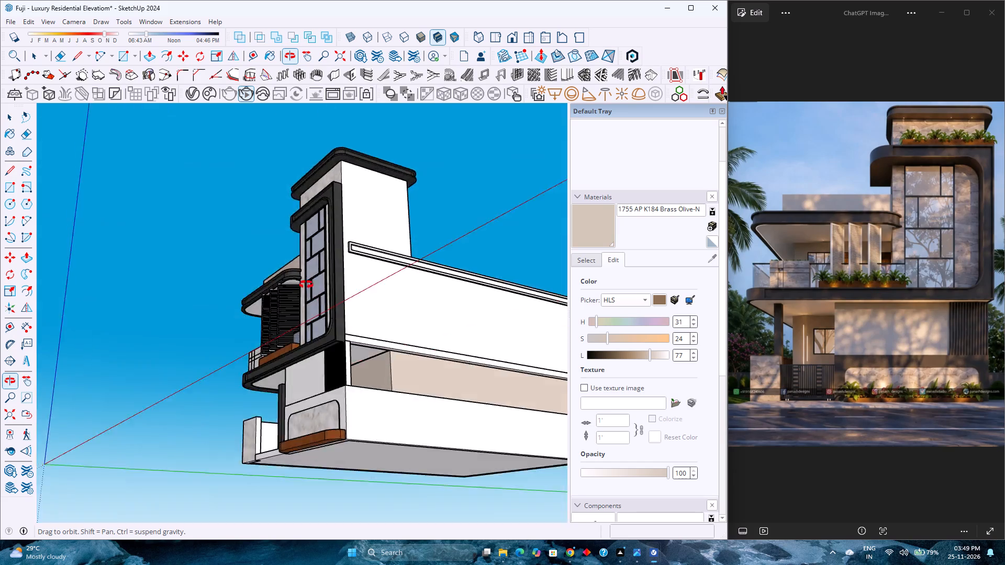
pyautogui.moveTo(306, 285); pyautogui.dragTo(404, 277)
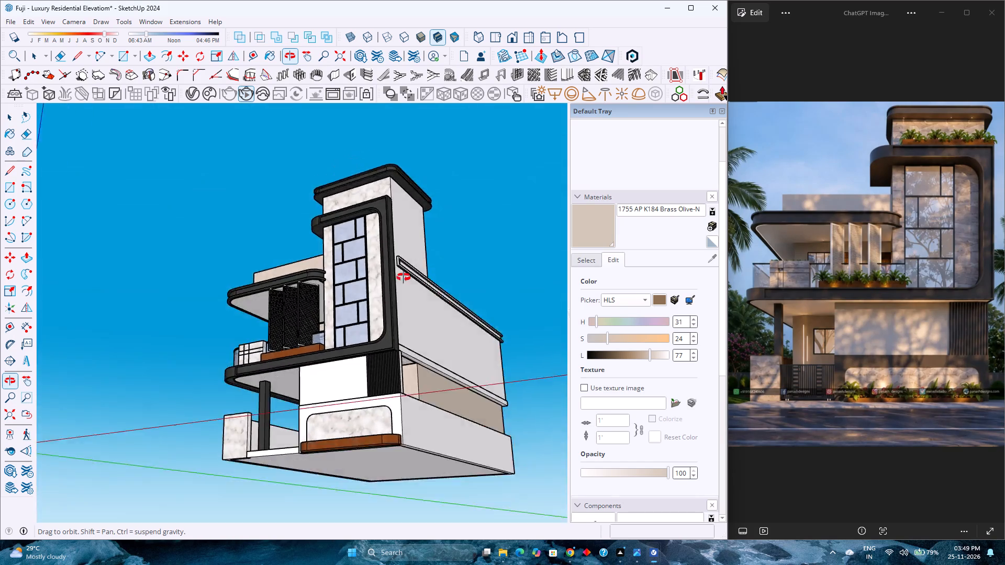
pyautogui.moveTo(404, 277); pyautogui.dragTo(396, 410)
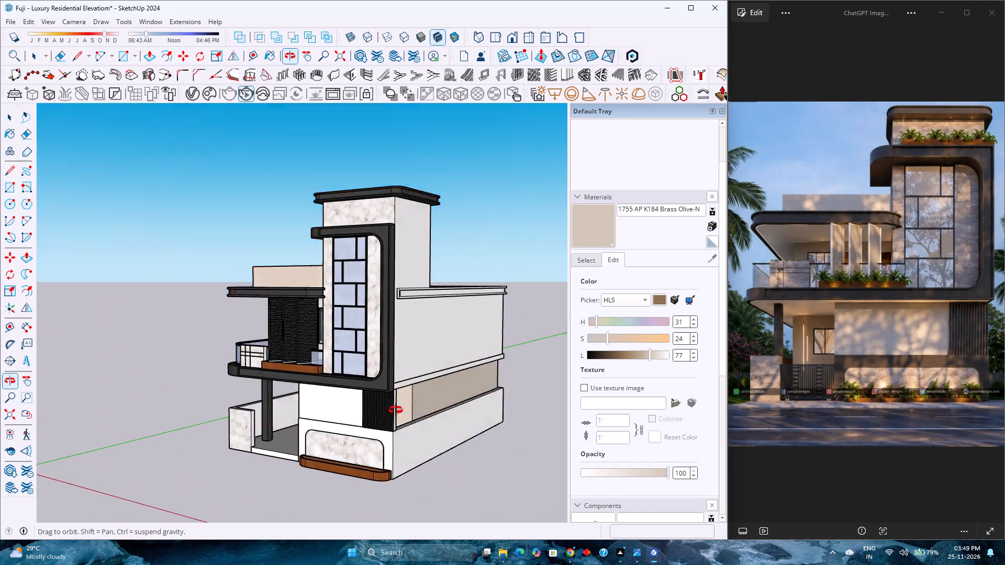
pyautogui.moveTo(396, 410); pyautogui.dragTo(245, 367)
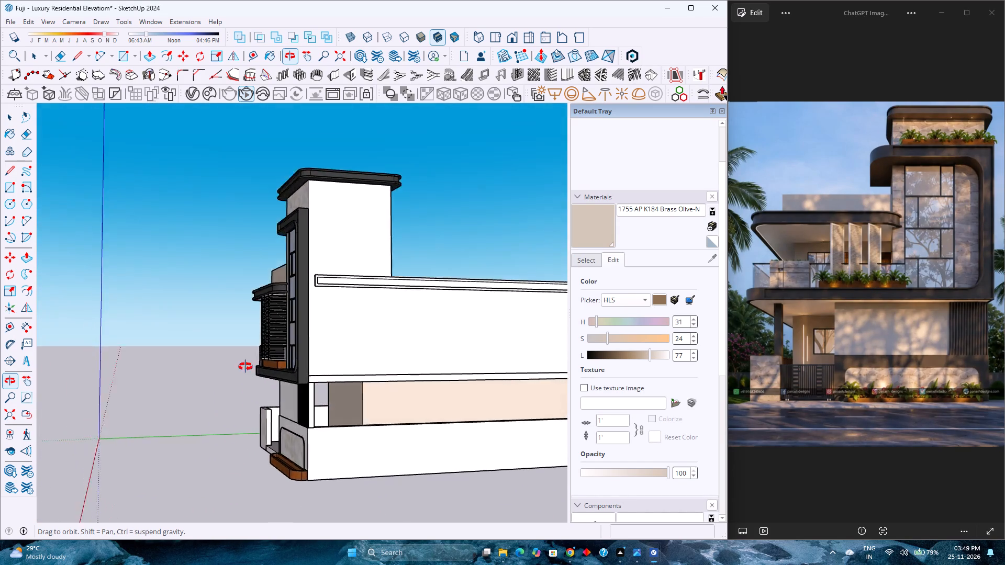
pyautogui.moveTo(245, 367); pyautogui.dragTo(429, 445)
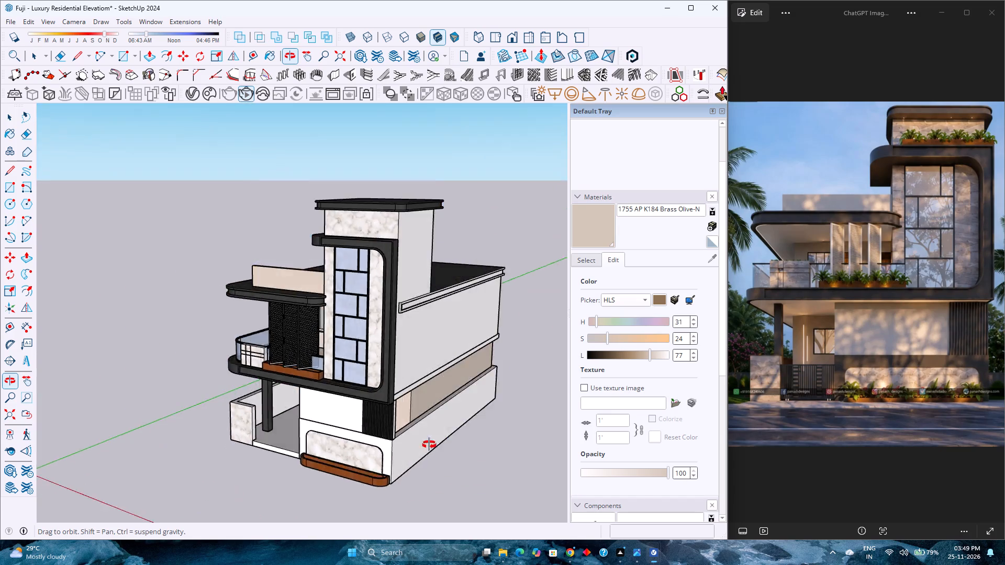
pyautogui.moveTo(429, 445); pyautogui.dragTo(340, 420)
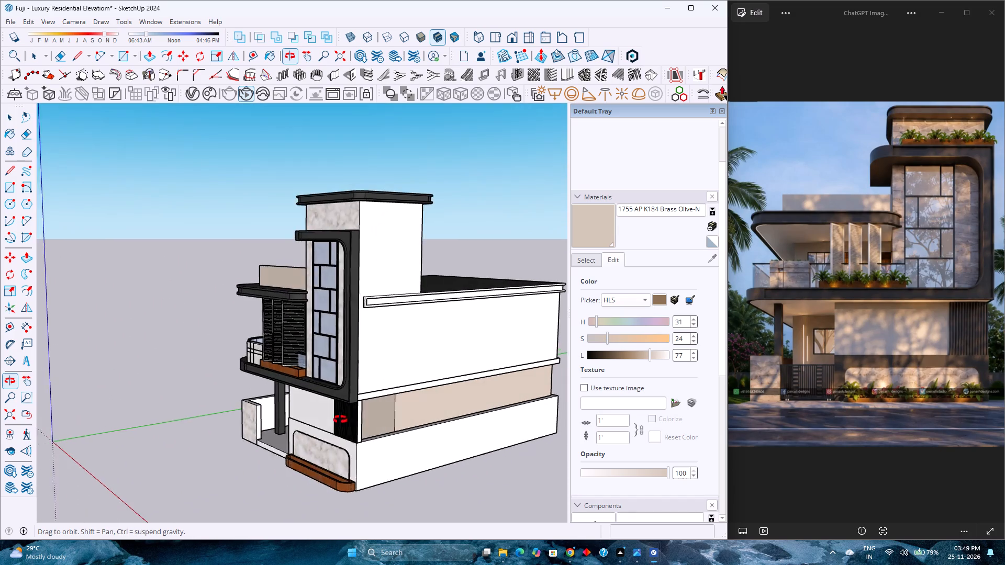
pyautogui.moveTo(340, 420); pyautogui.dragTo(454, 430)
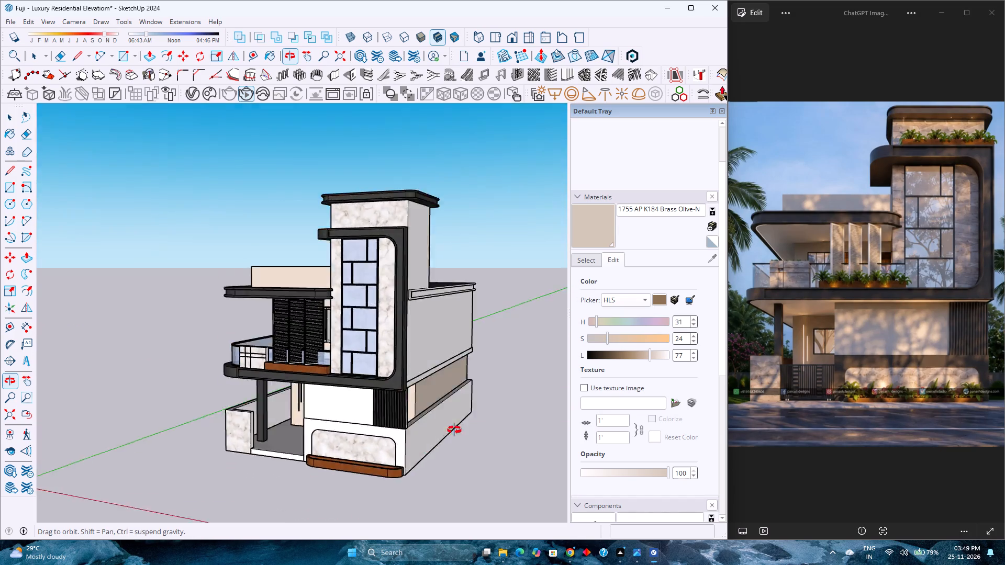
pyautogui.moveTo(454, 430); pyautogui.dragTo(519, 268)
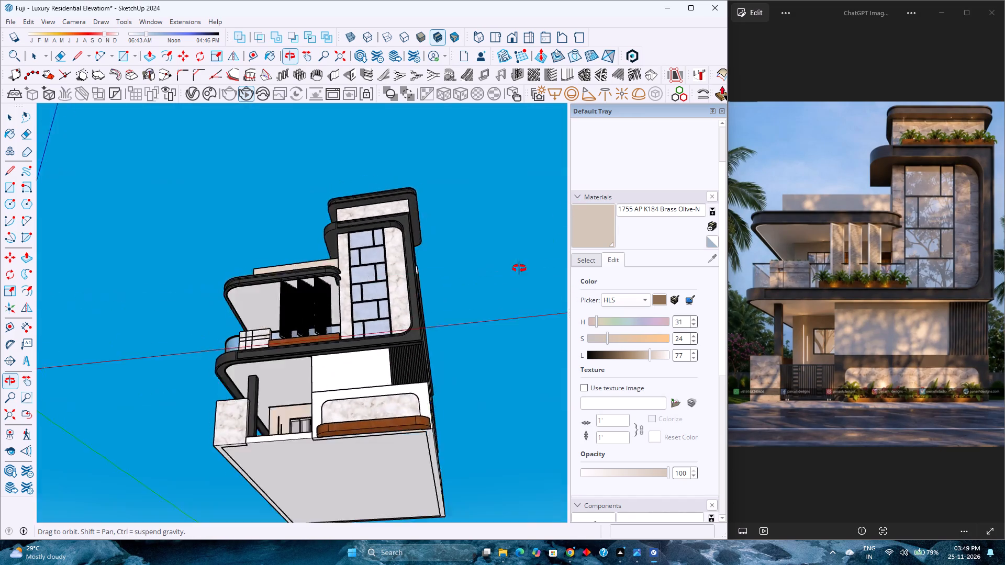
pyautogui.moveTo(519, 268); pyautogui.dragTo(563, 200)
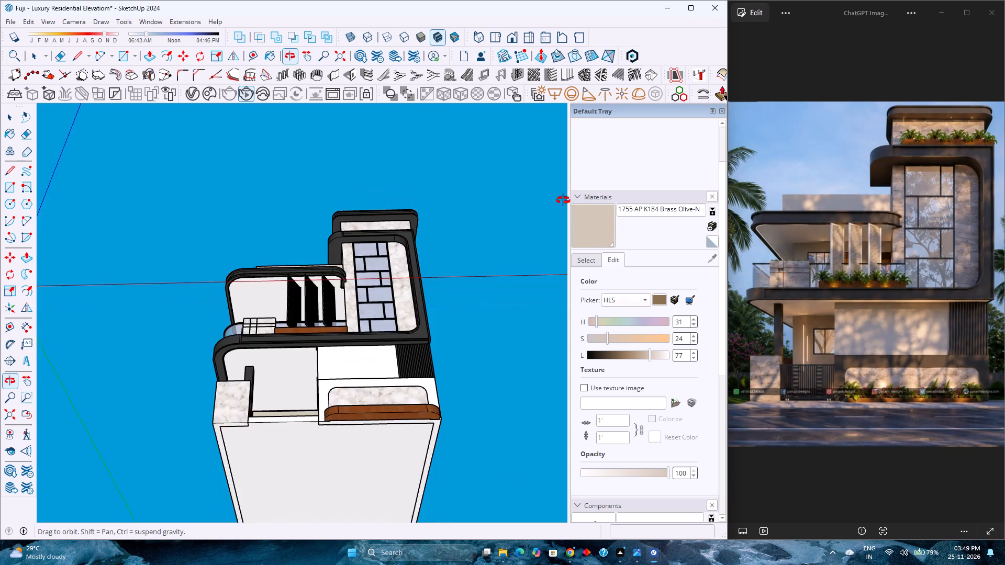
pyautogui.moveTo(563, 200); pyautogui.dragTo(325, 435)
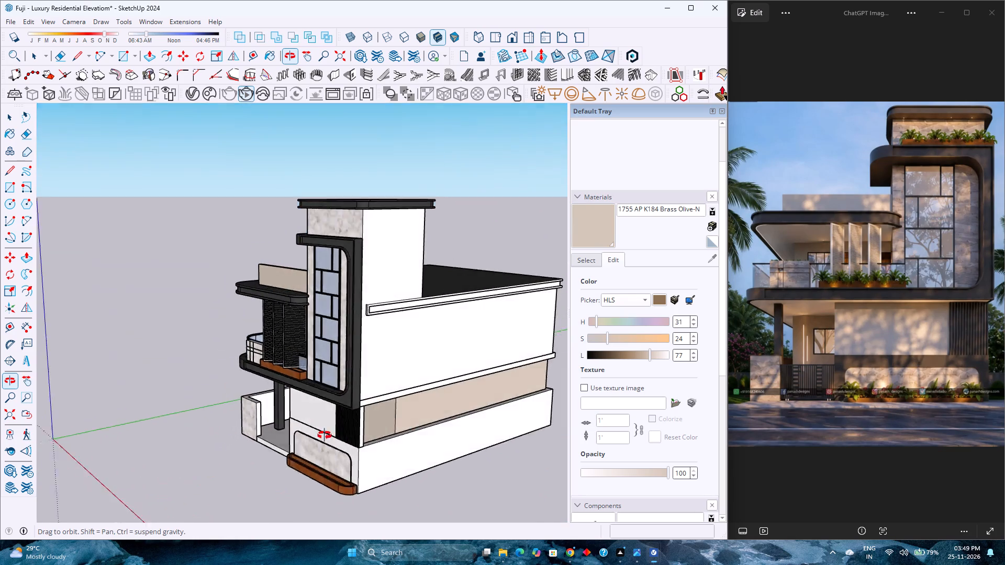
pyautogui.moveTo(325, 435); pyautogui.dragTo(680, 450)
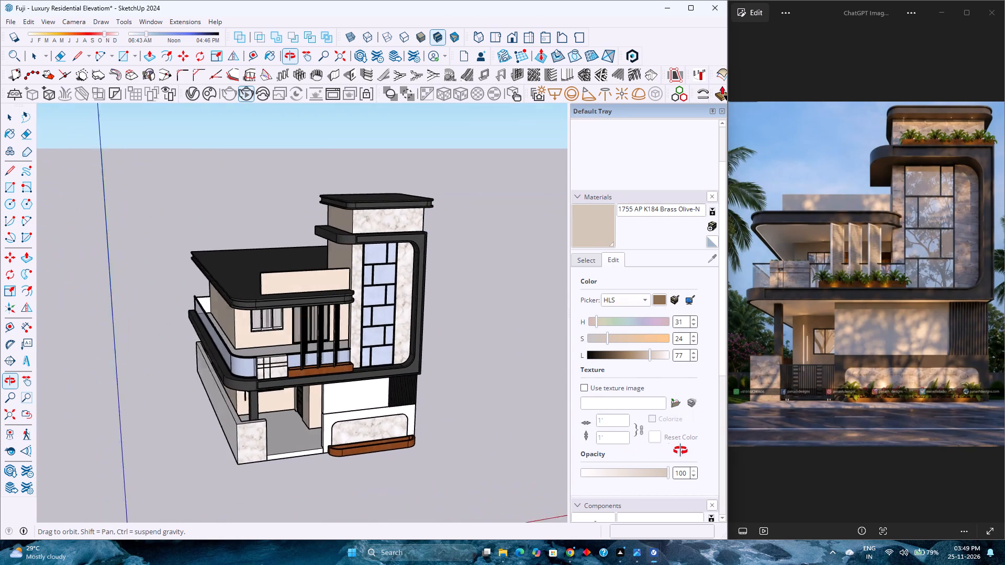
# Examine the front elevation from the balcony side, turning the camera with Look Around to view the house and its surroundings.
pyautogui.moveTo(680, 450); pyautogui.dragTo(675, 445)
pyautogui.moveTo(284, 489); pyautogui.dragTo(409, 383)
pyautogui.moveTo(283, 489); pyautogui.dragTo(377, 429, button='right')
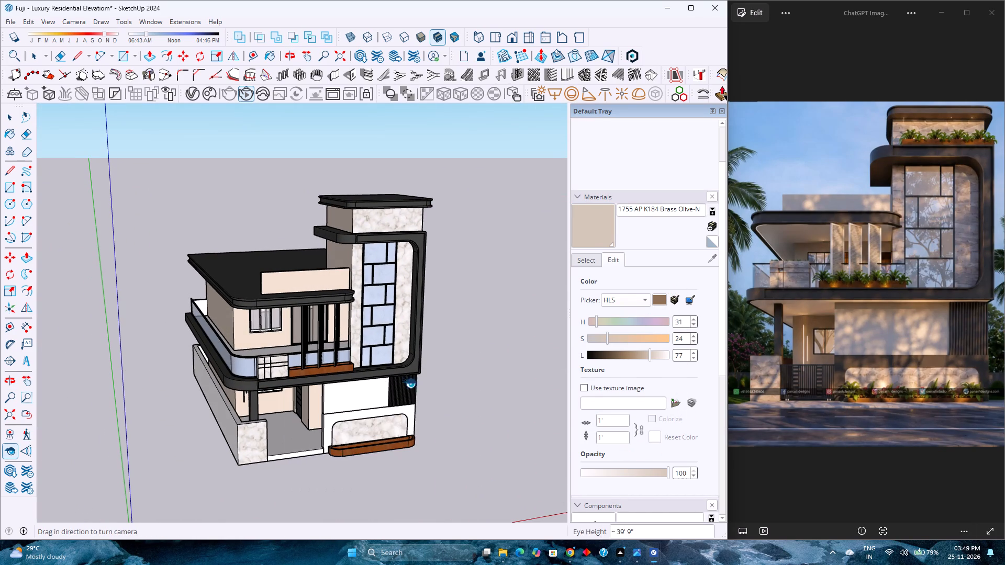
pyautogui.moveTo(409, 383); pyautogui.dragTo(148, 272)
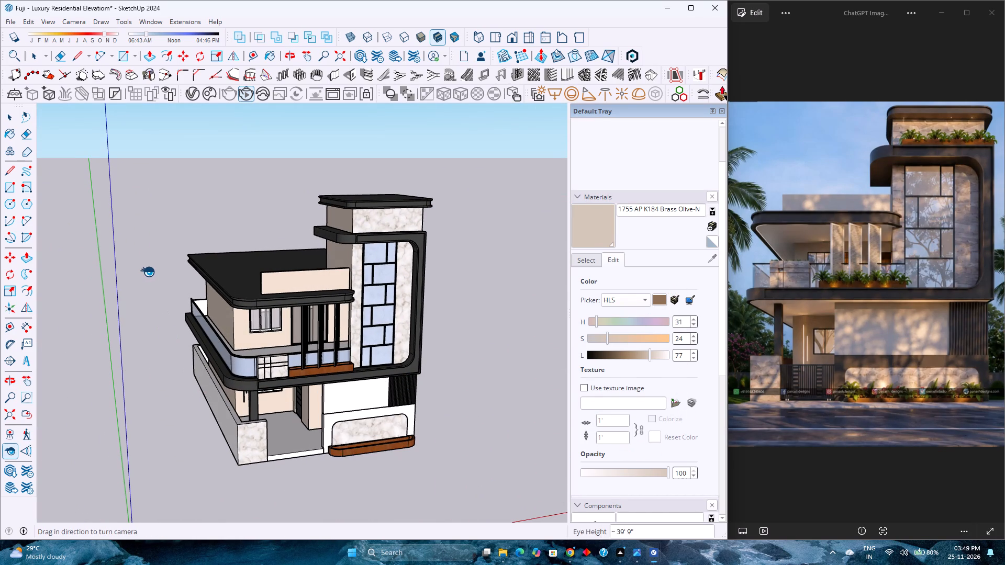
pyautogui.moveTo(148, 272); pyautogui.dragTo(189, 311)
pyautogui.rightClick(148, 272)
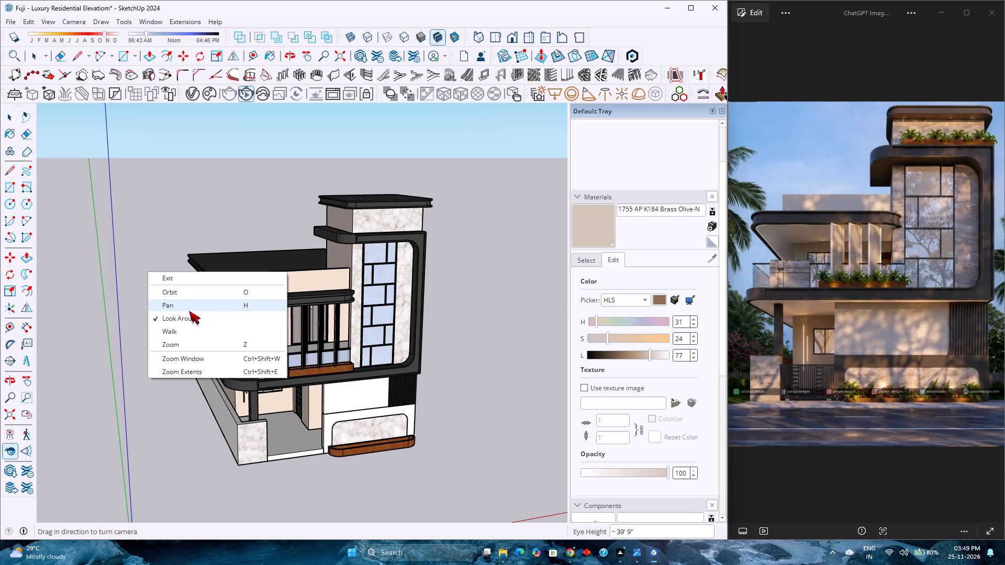
pyautogui.moveTo(189, 311); pyautogui.dragTo(209, 293)
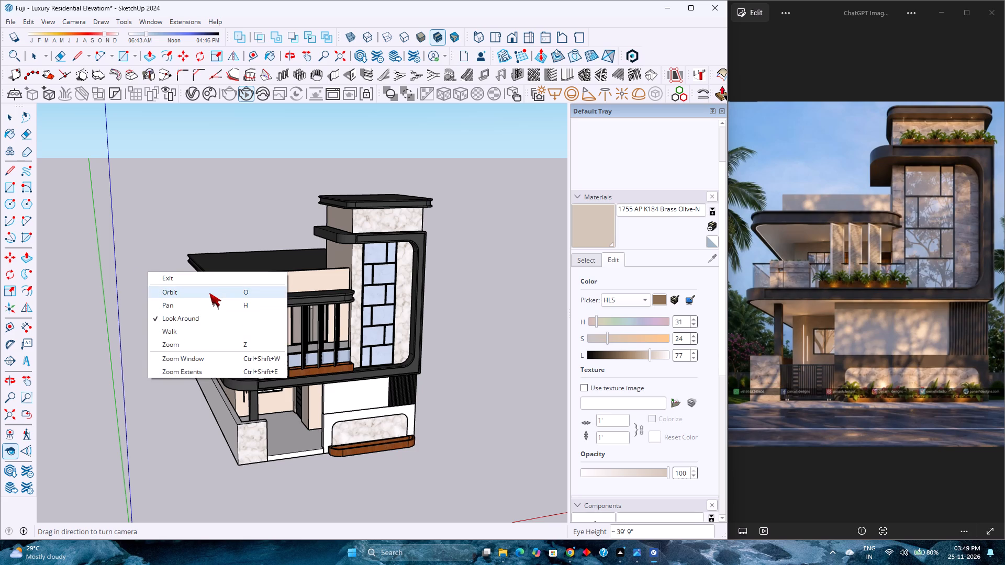
pyautogui.moveTo(209, 293); pyautogui.dragTo(209, 294)
pyautogui.moveTo(164, 413); pyautogui.dragTo(149, 358)
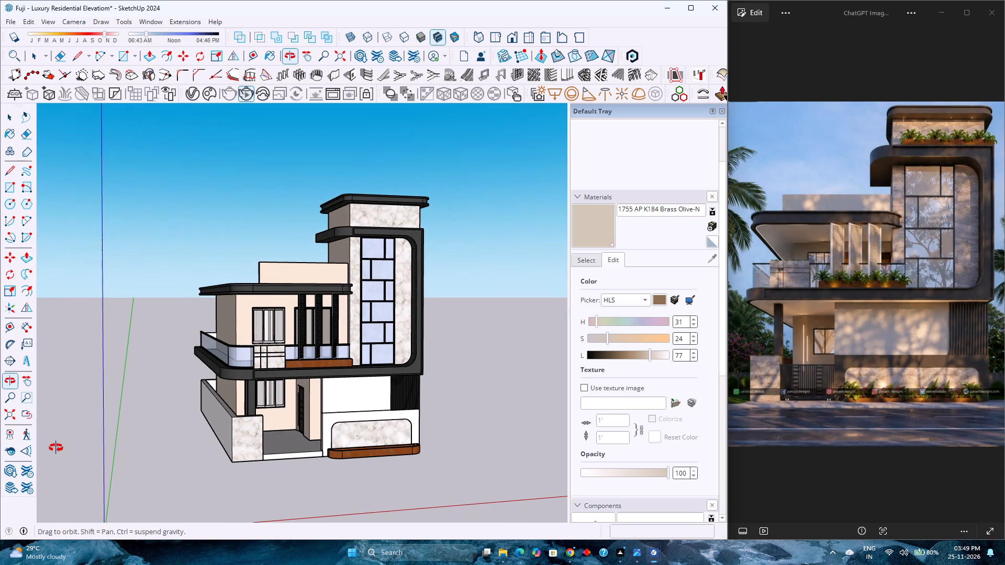
pyautogui.click(4, 448)
pyautogui.moveTo(120, 405); pyautogui.dragTo(292, 414)
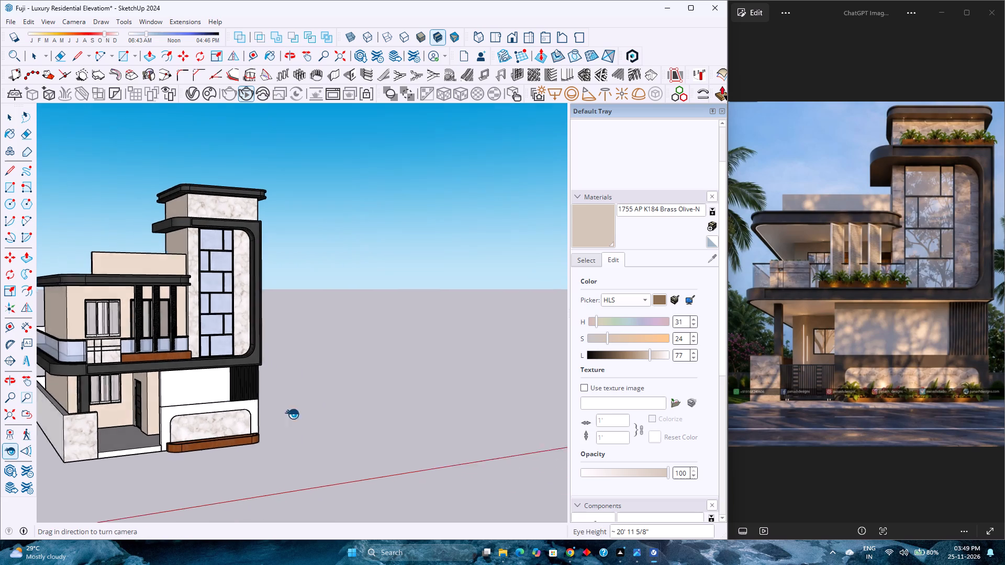
pyautogui.moveTo(292, 414); pyautogui.dragTo(88, 372)
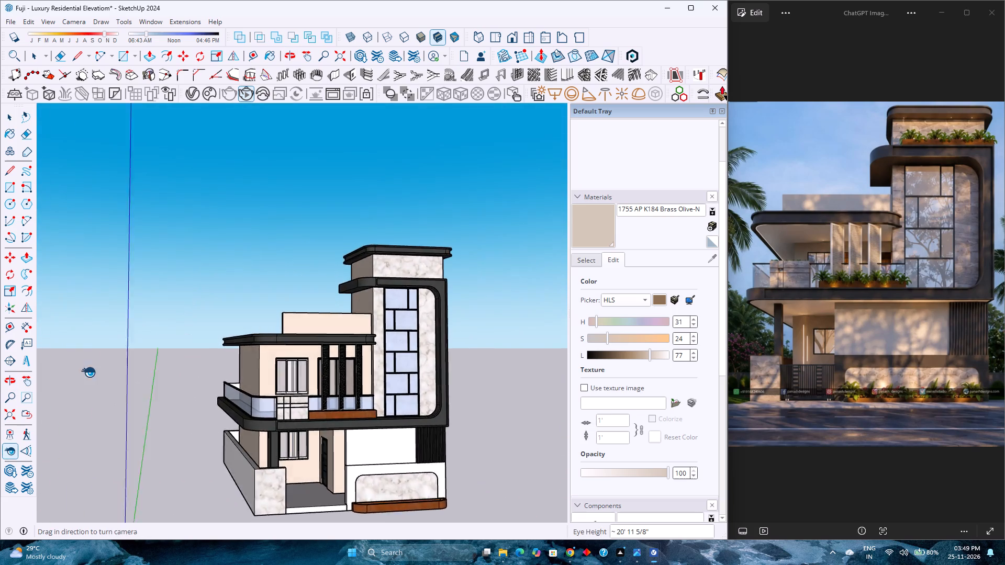
pyautogui.moveTo(88, 372); pyautogui.dragTo(345, 365)
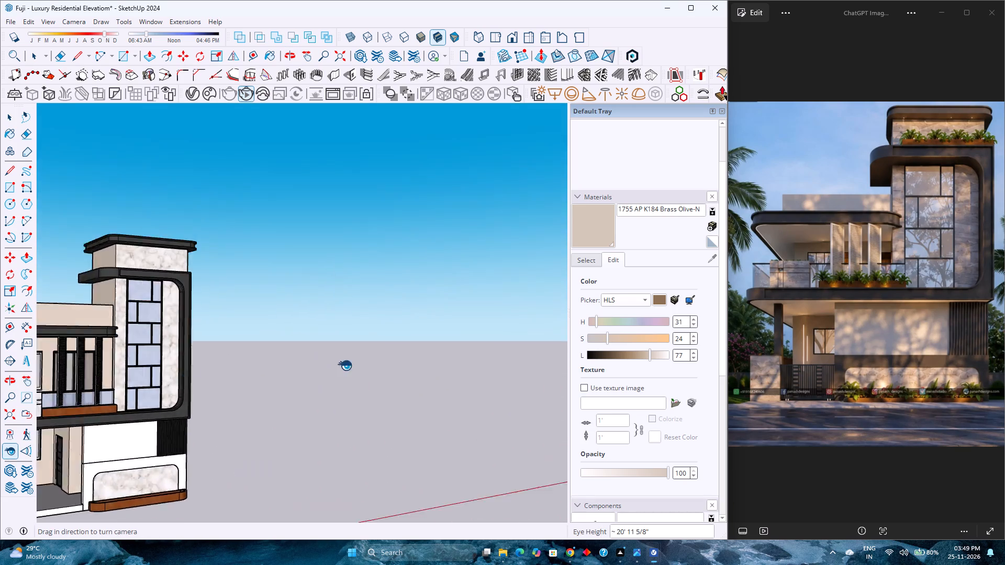
pyautogui.moveTo(345, 365); pyautogui.dragTo(110, 476)
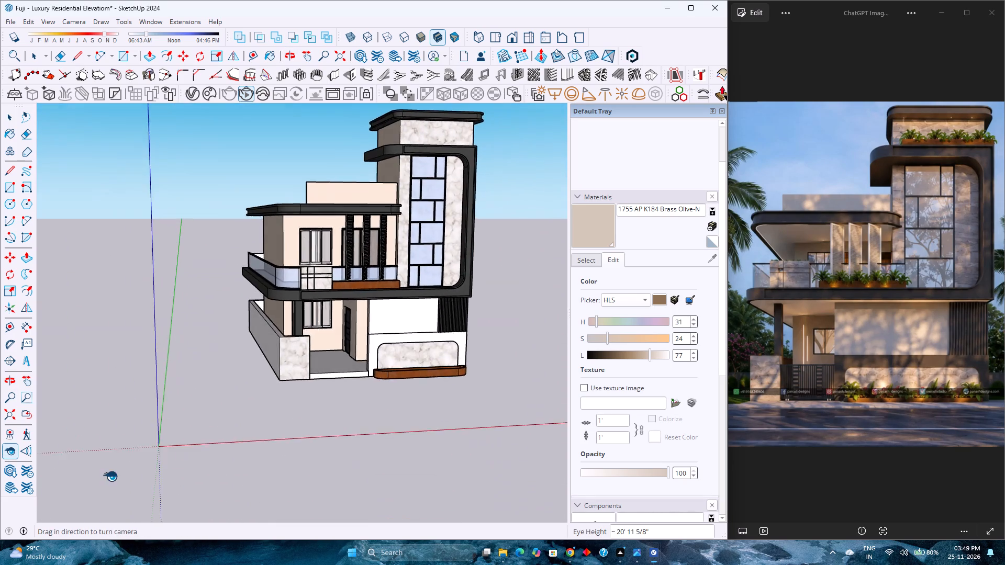
# Turn the camera with Look Around to examine the house, the sky above it and the ground beside it.
pyautogui.moveTo(110, 476); pyautogui.dragTo(167, 475)
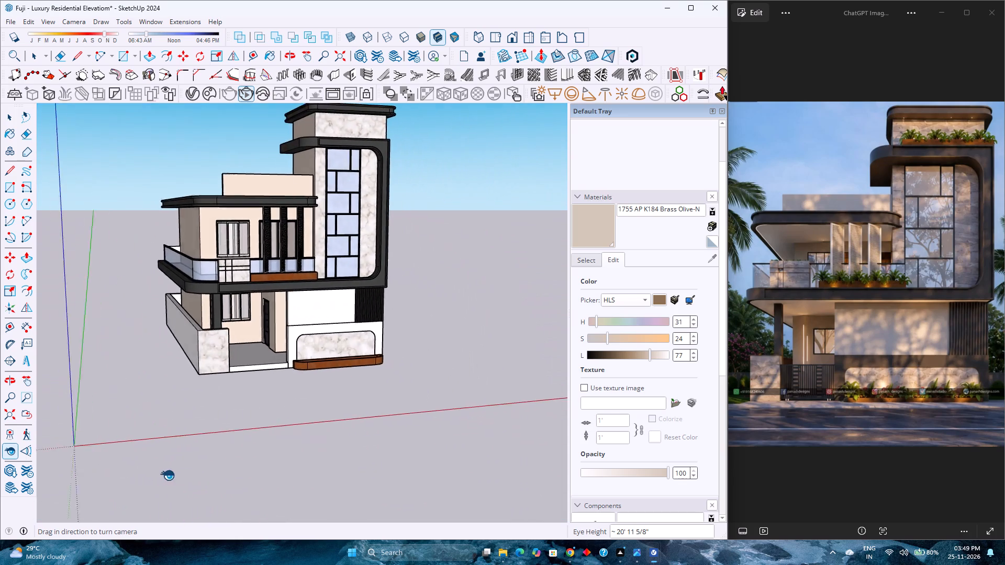
pyautogui.moveTo(167, 475); pyautogui.dragTo(142, 212)
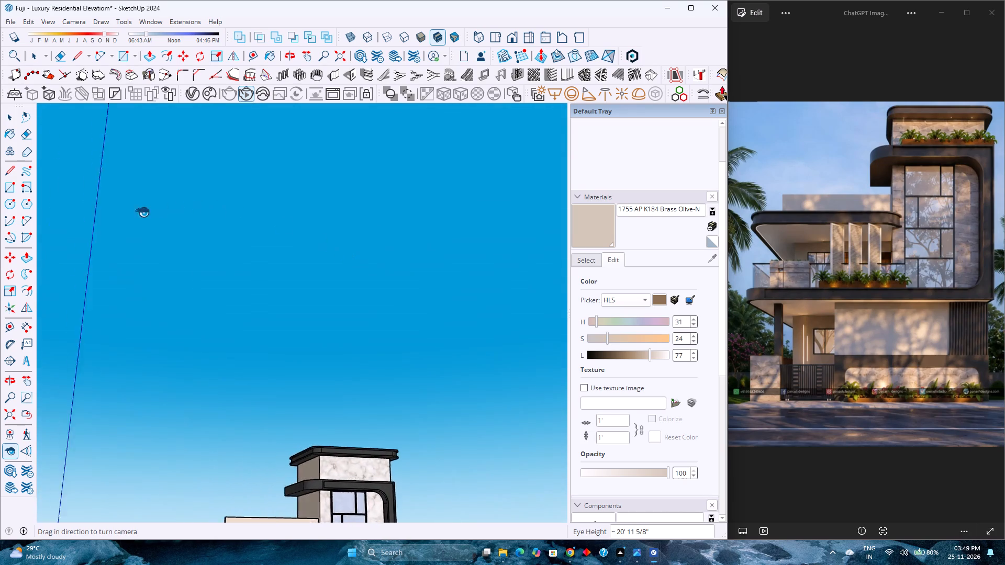
pyautogui.moveTo(142, 212); pyautogui.dragTo(209, 434)
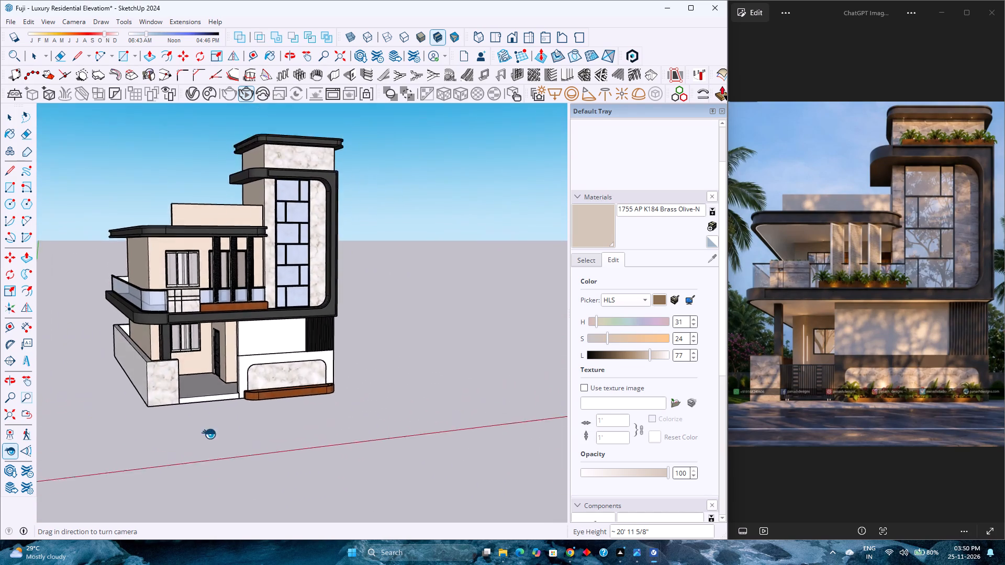
pyautogui.moveTo(209, 434); pyautogui.dragTo(312, 461)
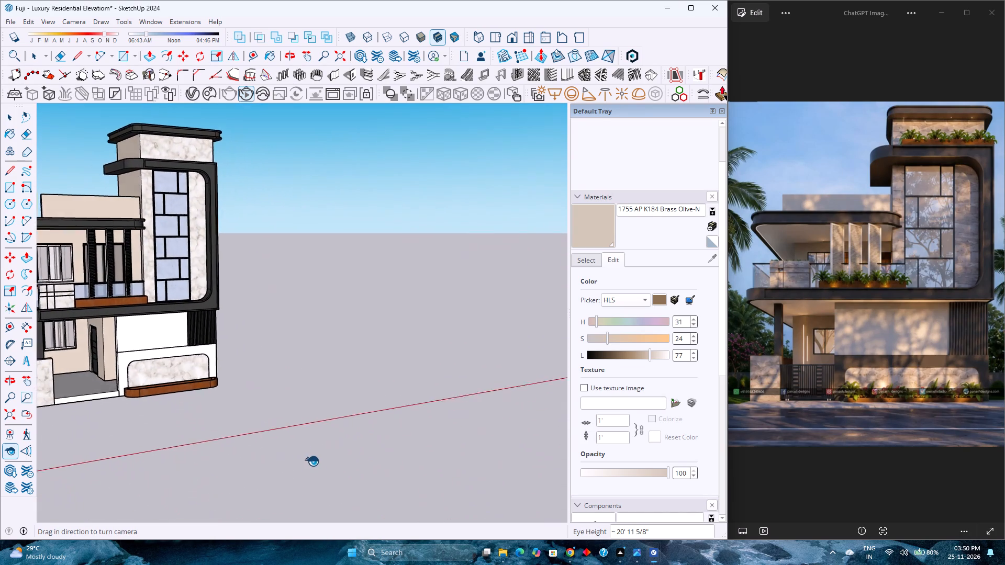
pyautogui.moveTo(312, 461); pyautogui.dragTo(142, 388)
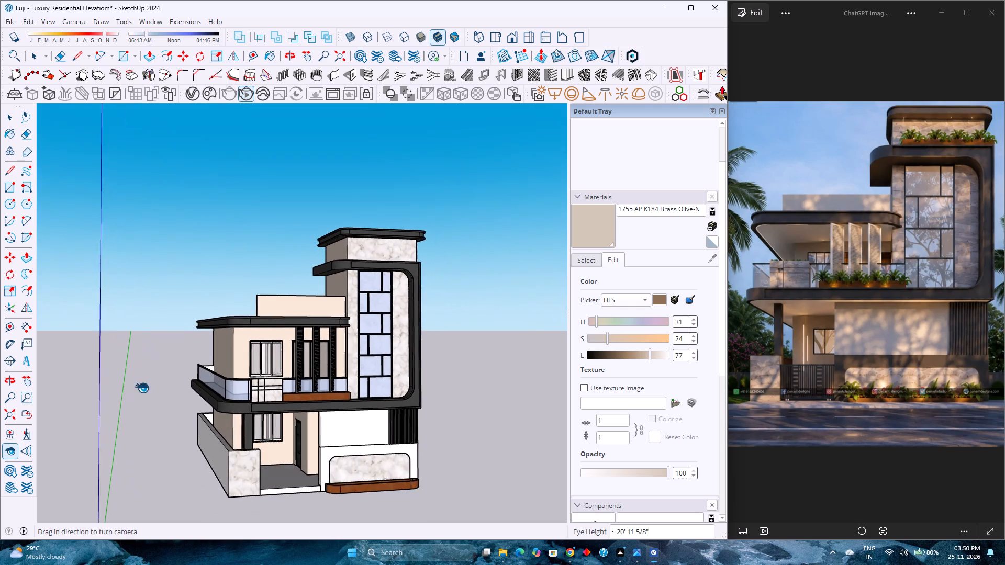
pyautogui.moveTo(142, 388); pyautogui.dragTo(141, 431)
# Orbit around the house to examine the balcony side wall, the front elevation and the underside.
pyautogui.moveTo(218, 395); pyautogui.dragTo(265, 404, button='middle')
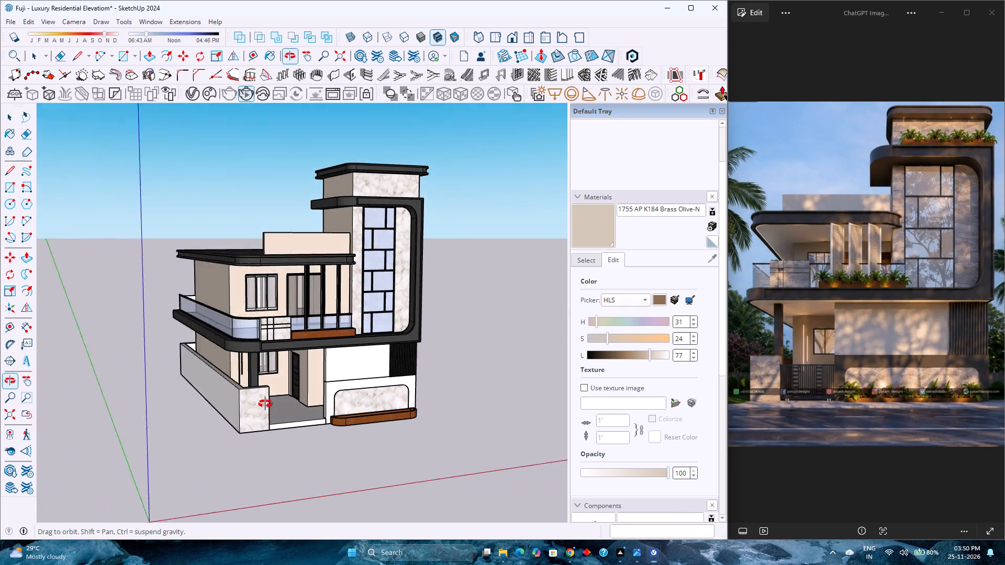
pyautogui.moveTo(265, 404); pyautogui.dragTo(296, 396, button='middle')
pyautogui.moveTo(296, 396); pyautogui.dragTo(308, 391, button='middle')
pyautogui.middleClick(309, 390)
pyautogui.middleClick(313, 387)
pyautogui.rightClick(118, 434)
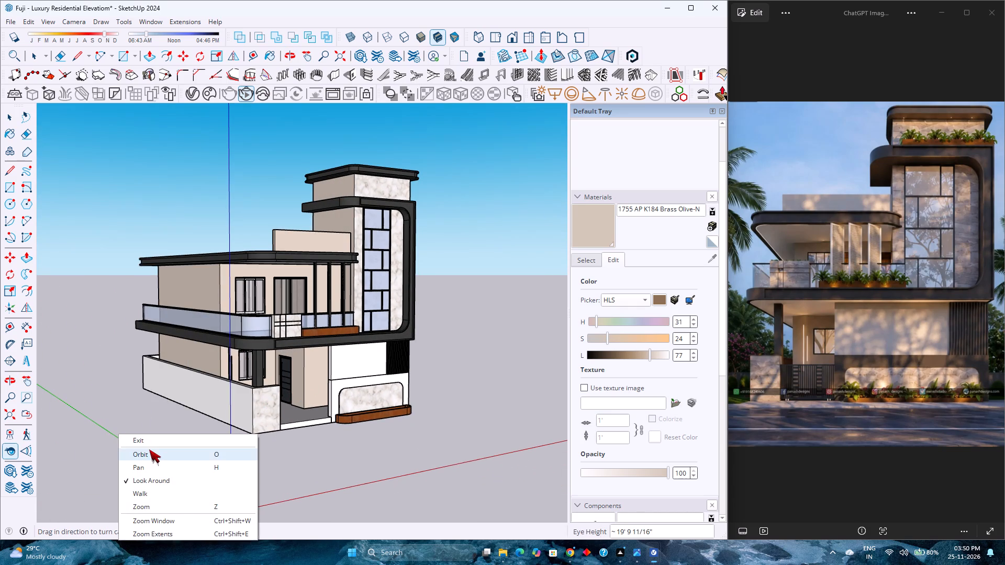
pyautogui.click(151, 453)
pyautogui.moveTo(333, 455); pyautogui.dragTo(185, 443)
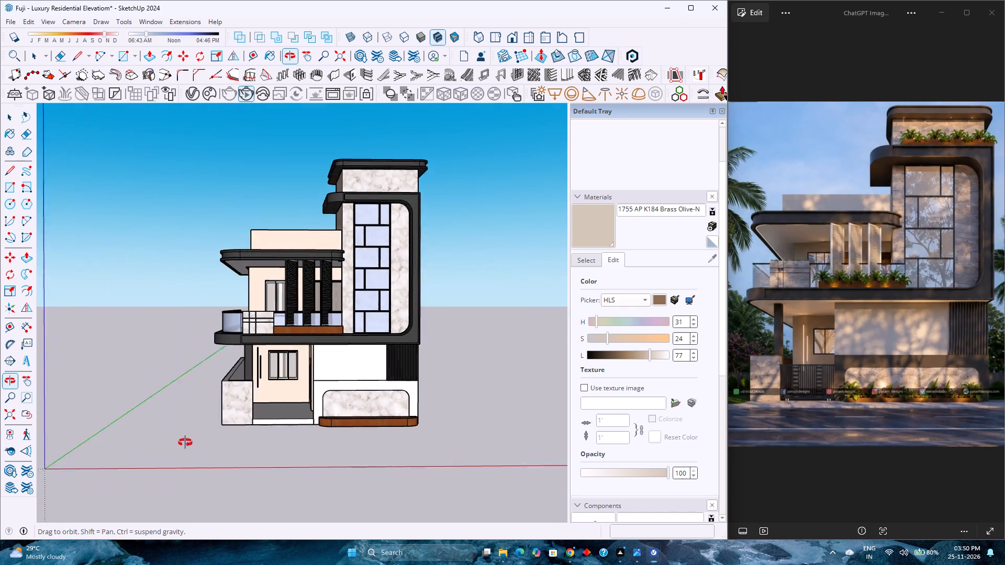
pyautogui.moveTo(185, 443); pyautogui.dragTo(565, 450)
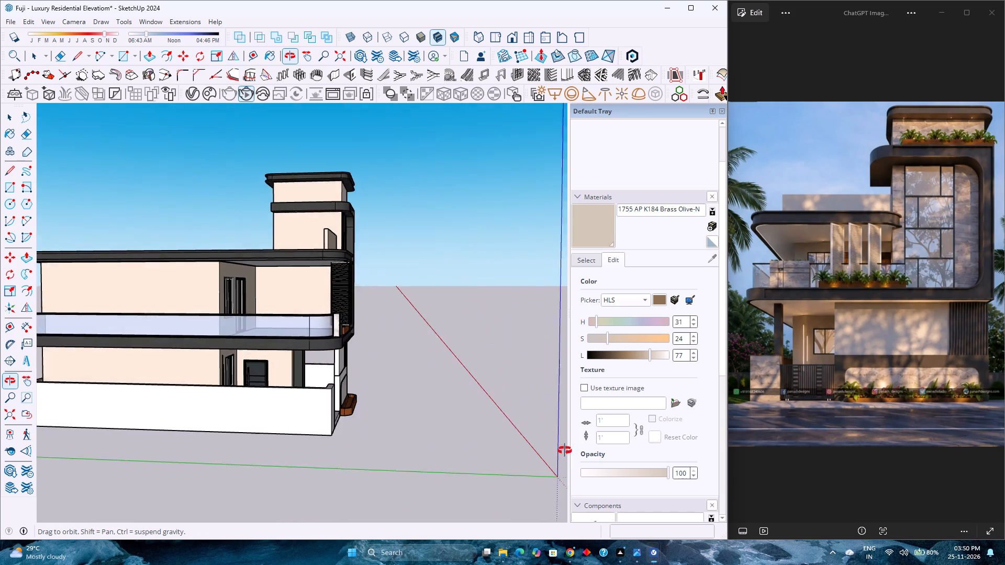
pyautogui.moveTo(565, 450); pyautogui.dragTo(181, 432)
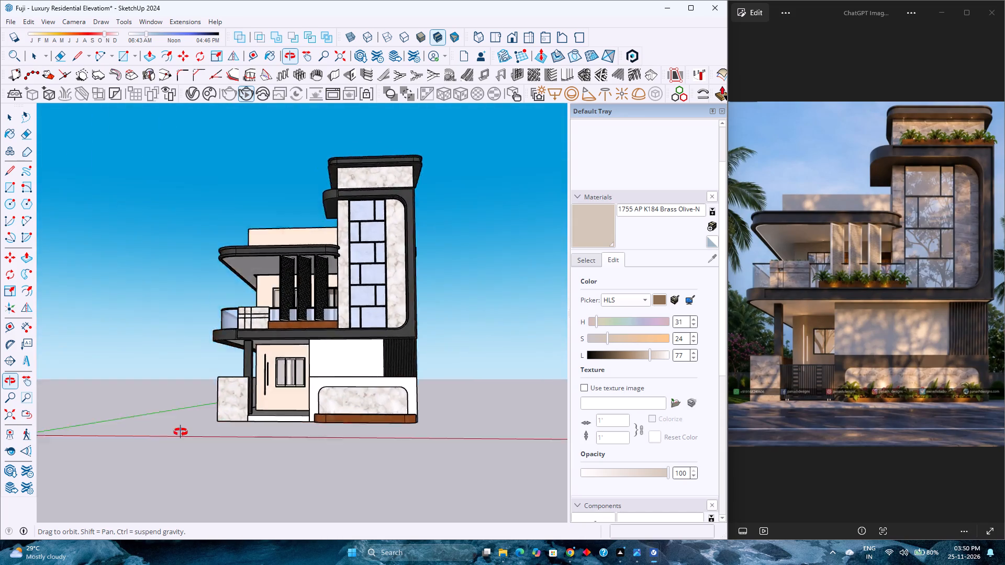
pyautogui.moveTo(181, 432); pyautogui.dragTo(152, 203)
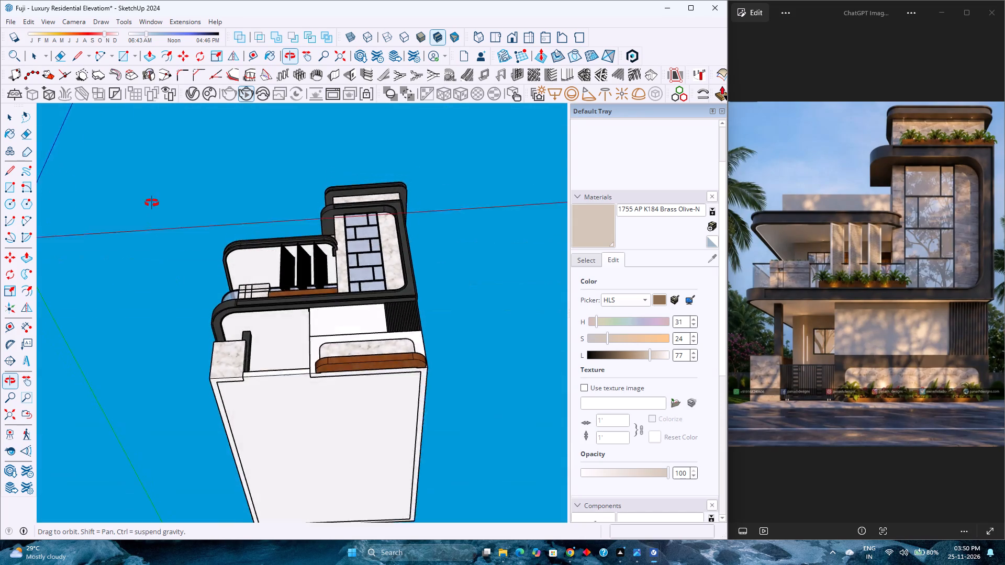
pyautogui.moveTo(152, 203); pyautogui.dragTo(376, 439)
pyautogui.moveTo(170, 416); pyautogui.dragTo(396, 429, button='right')
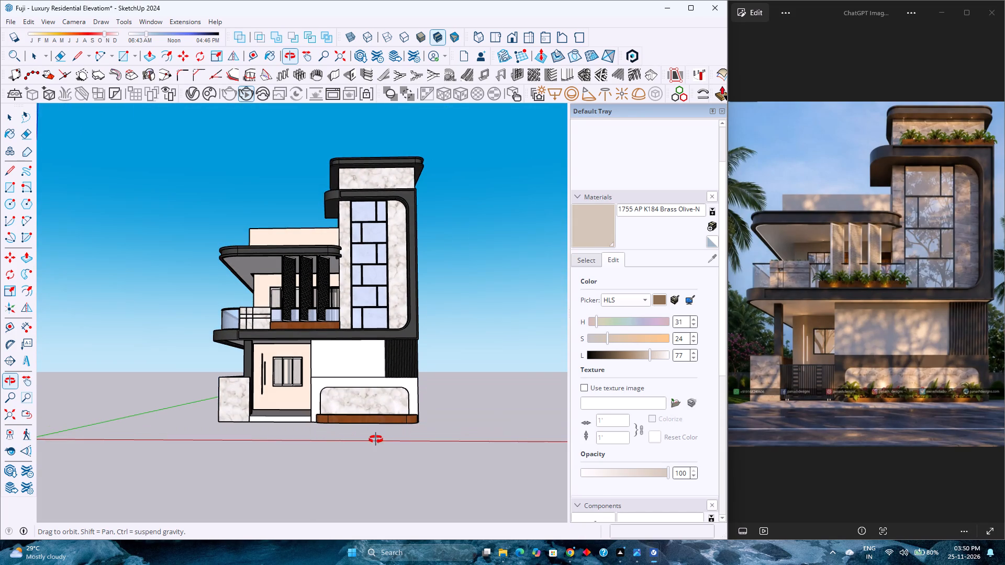
pyautogui.moveTo(376, 439); pyautogui.dragTo(244, 422)
# Pan across the front elevation and view the whole house from farther away, then leave the Pan tool.
pyautogui.rightClick(131, 387)
pyautogui.click(160, 420)
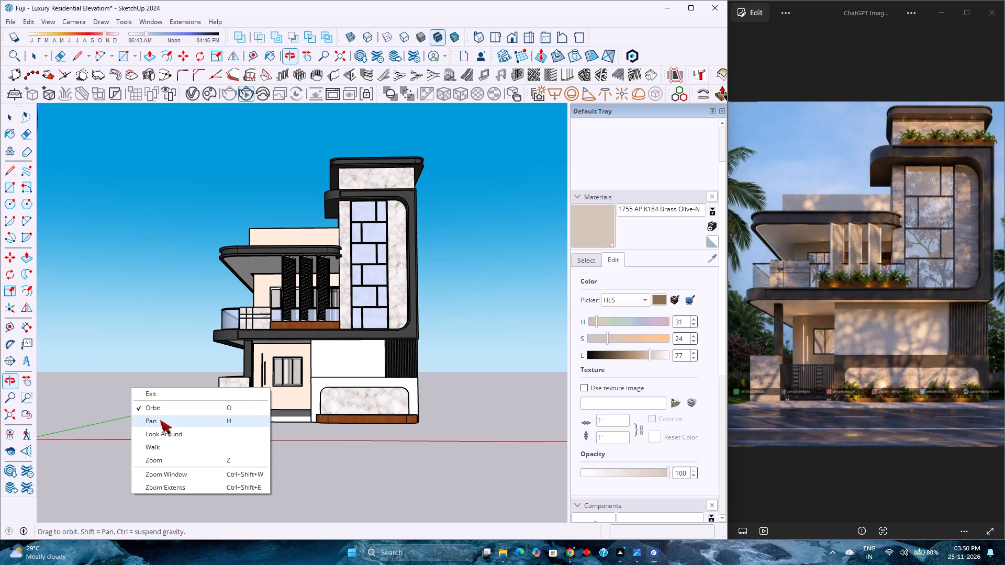
pyautogui.moveTo(161, 402); pyautogui.dragTo(208, 412)
pyautogui.scroll(-2, 205, 399)
pyautogui.click(183, 387)
pyautogui.moveTo(461, 361); pyautogui.dragTo(110, 370)
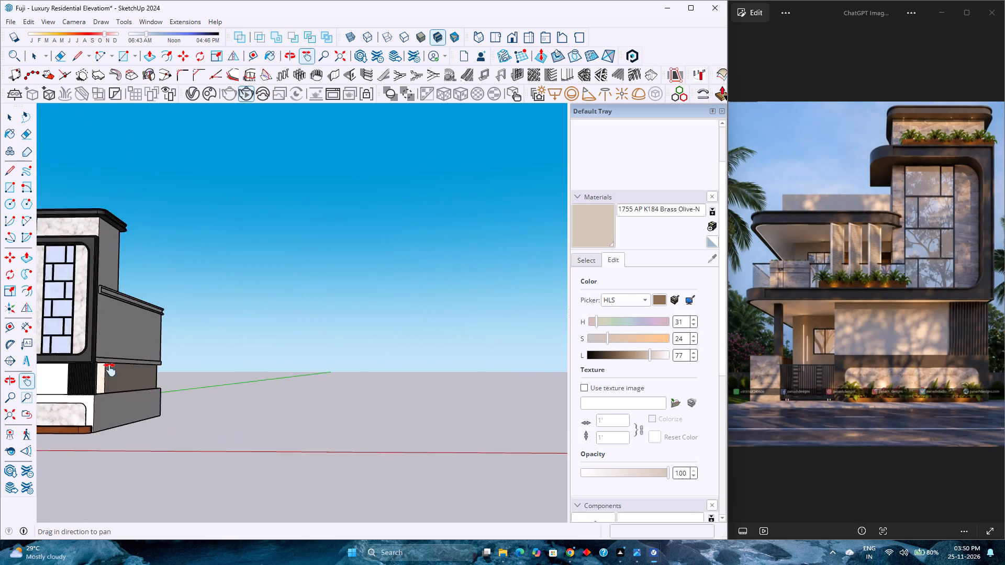
pyautogui.moveTo(110, 370); pyautogui.dragTo(435, 388)
pyautogui.scroll(-3, 435, 386)
pyautogui.scroll(2, 434, 387)
pyautogui.scroll(-2, 434, 387)
pyautogui.scroll(2, 434, 387)
pyautogui.scroll(-1, 434, 387)
pyautogui.rightClick(400, 378)
pyautogui.click(412, 386)
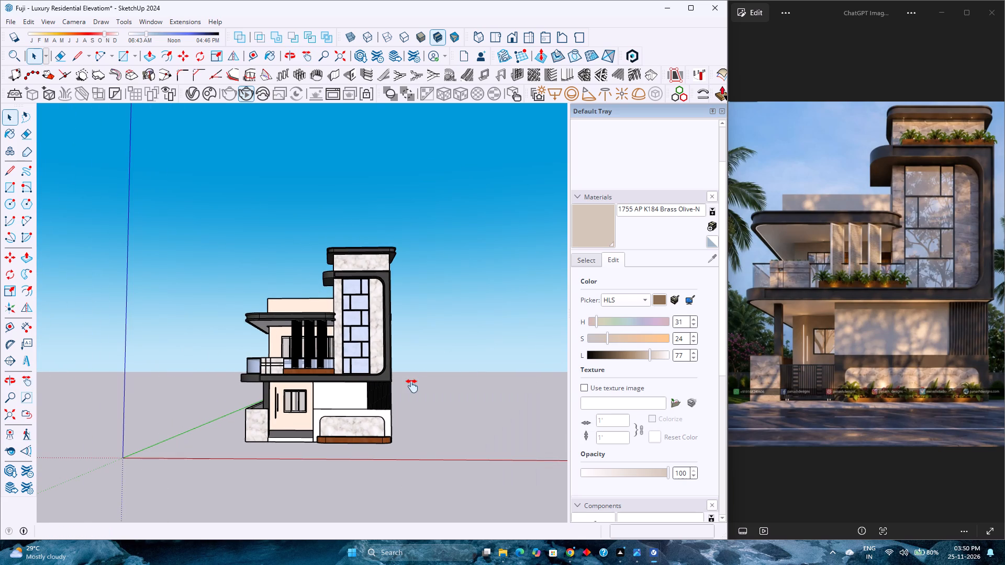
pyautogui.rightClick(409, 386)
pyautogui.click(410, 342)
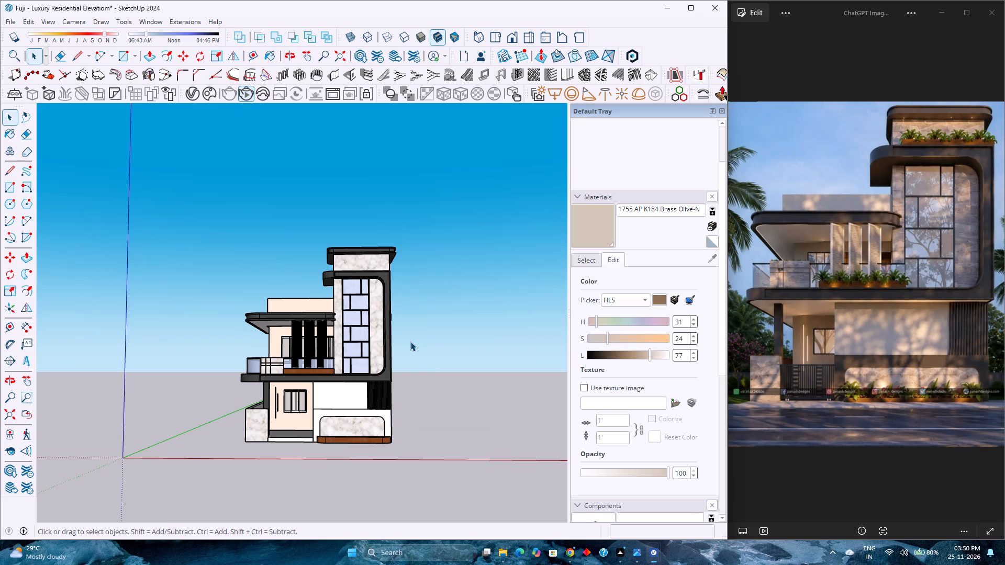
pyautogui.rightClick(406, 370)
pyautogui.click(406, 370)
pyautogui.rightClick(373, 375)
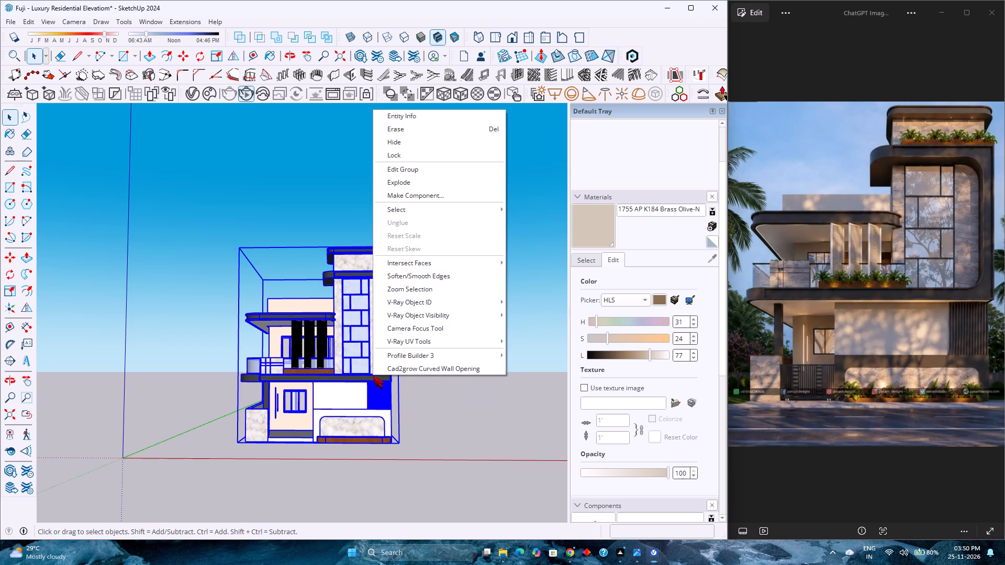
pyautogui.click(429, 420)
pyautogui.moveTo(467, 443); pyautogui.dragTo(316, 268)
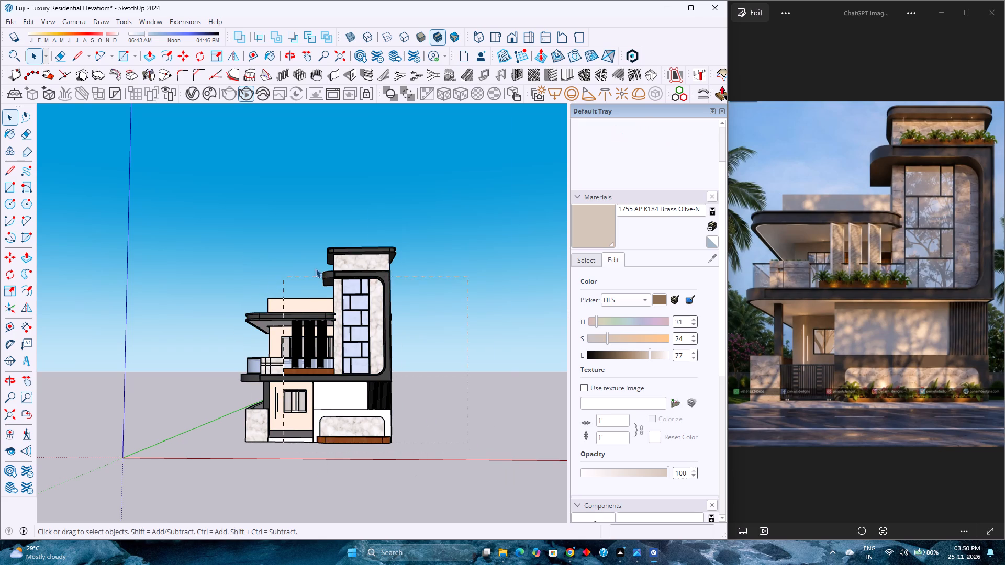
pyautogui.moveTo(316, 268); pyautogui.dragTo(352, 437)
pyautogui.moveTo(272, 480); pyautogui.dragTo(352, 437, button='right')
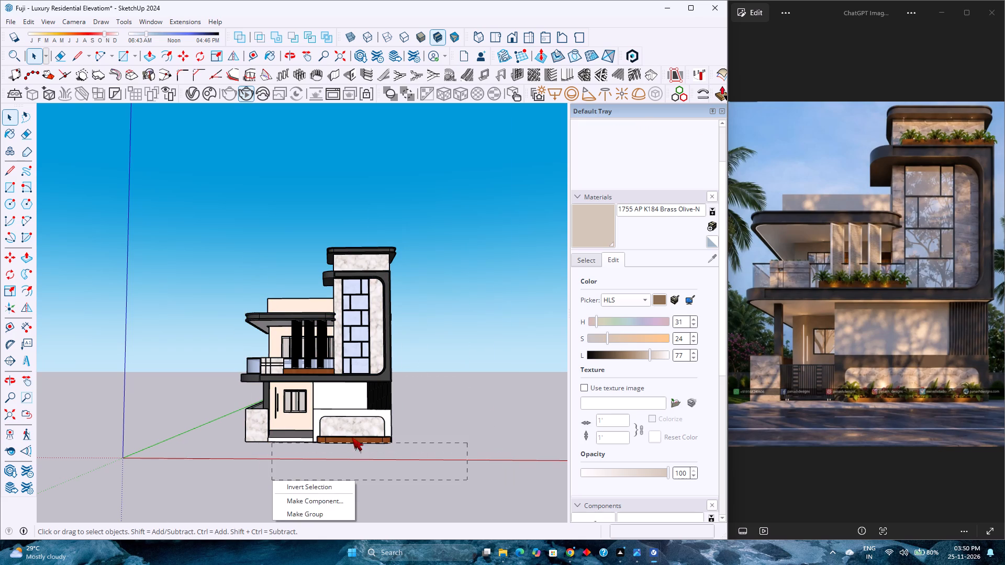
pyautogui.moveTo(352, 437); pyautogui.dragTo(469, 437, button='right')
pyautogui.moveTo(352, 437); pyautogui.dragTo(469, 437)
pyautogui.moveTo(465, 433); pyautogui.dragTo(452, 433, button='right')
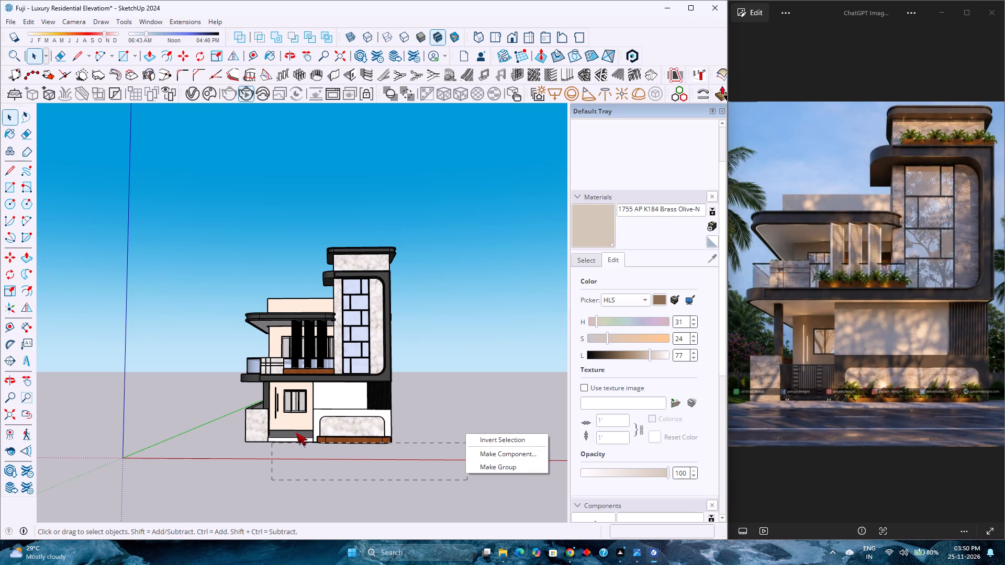
# Use the Walk tool in front of the house, turning the view sideways to examine the elevation from eye level.
pyautogui.click(14, 378)
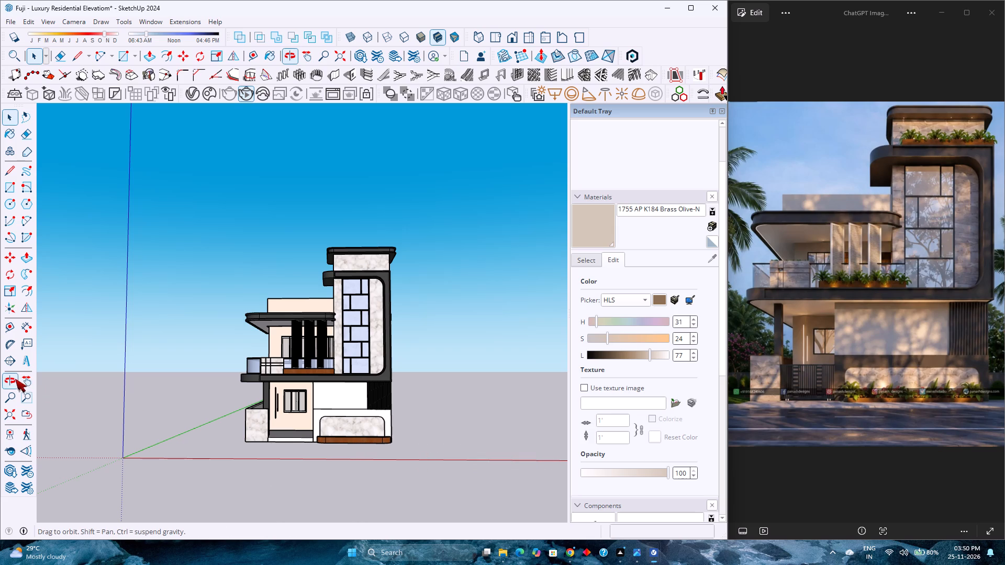
pyautogui.rightClick(367, 405)
pyautogui.moveTo(411, 460); pyautogui.dragTo(412, 464, button='right')
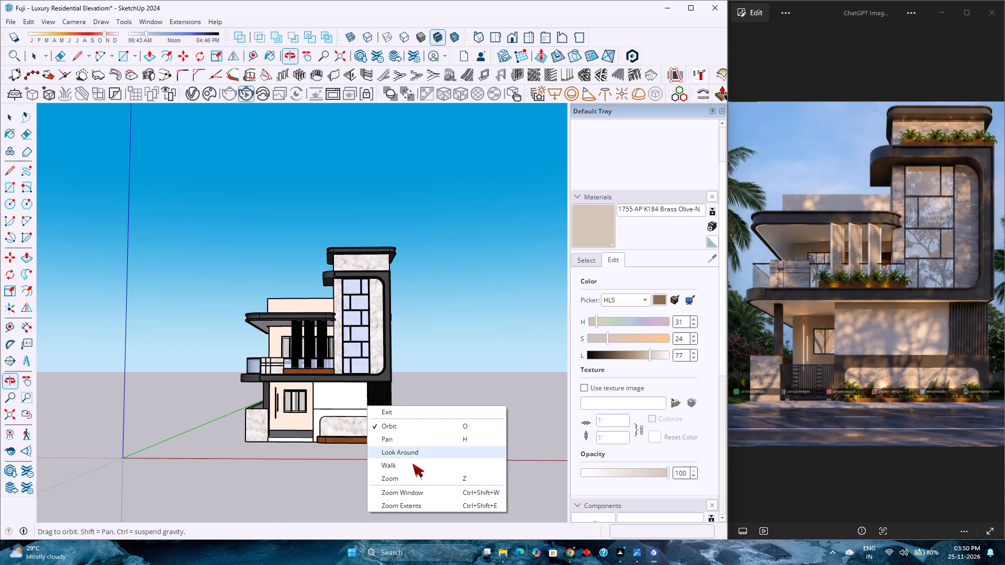
pyautogui.moveTo(412, 464); pyautogui.dragTo(428, 471, button='right')
pyautogui.moveTo(444, 468); pyautogui.dragTo(368, 484)
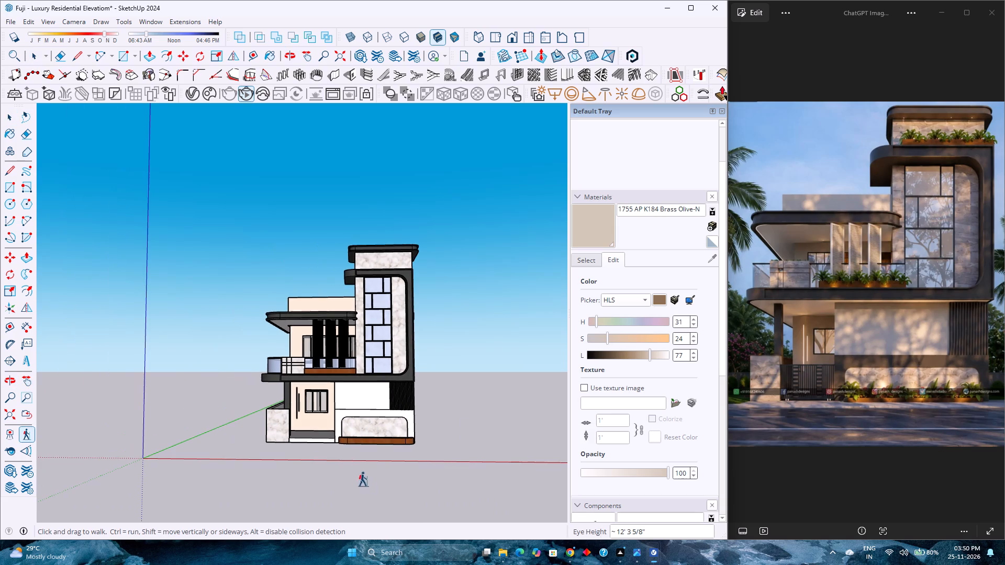
pyautogui.click(281, 465)
pyautogui.moveTo(309, 477); pyautogui.dragTo(353, 461)
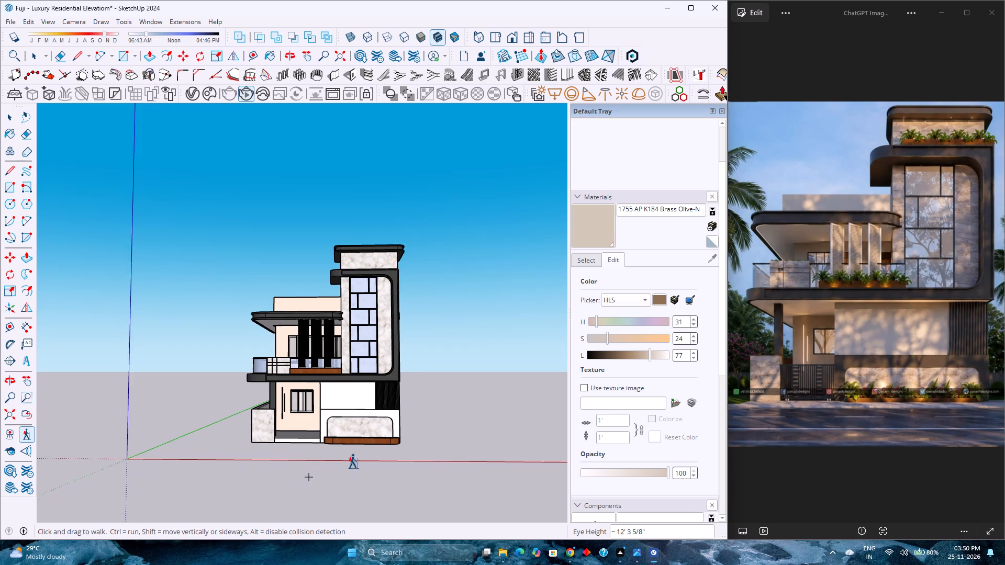
pyautogui.moveTo(353, 461); pyautogui.dragTo(378, 458)
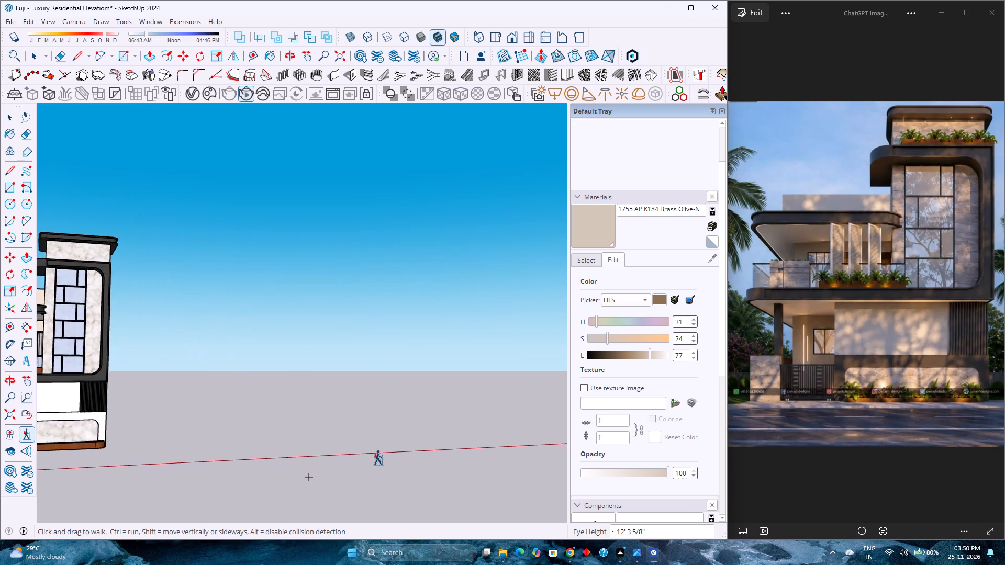
pyautogui.moveTo(378, 458); pyautogui.dragTo(159, 453)
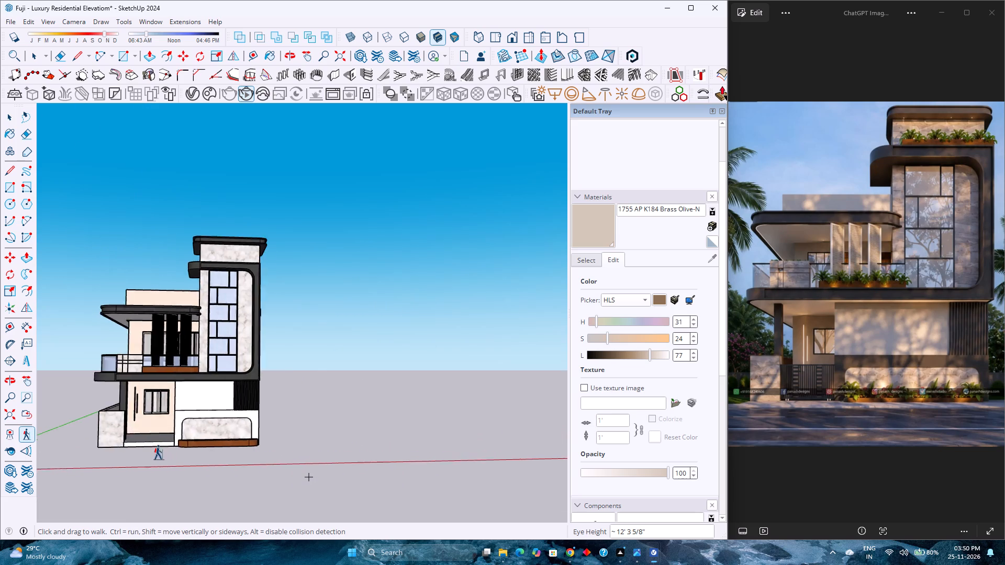
pyautogui.moveTo(159, 453); pyautogui.dragTo(362, 464)
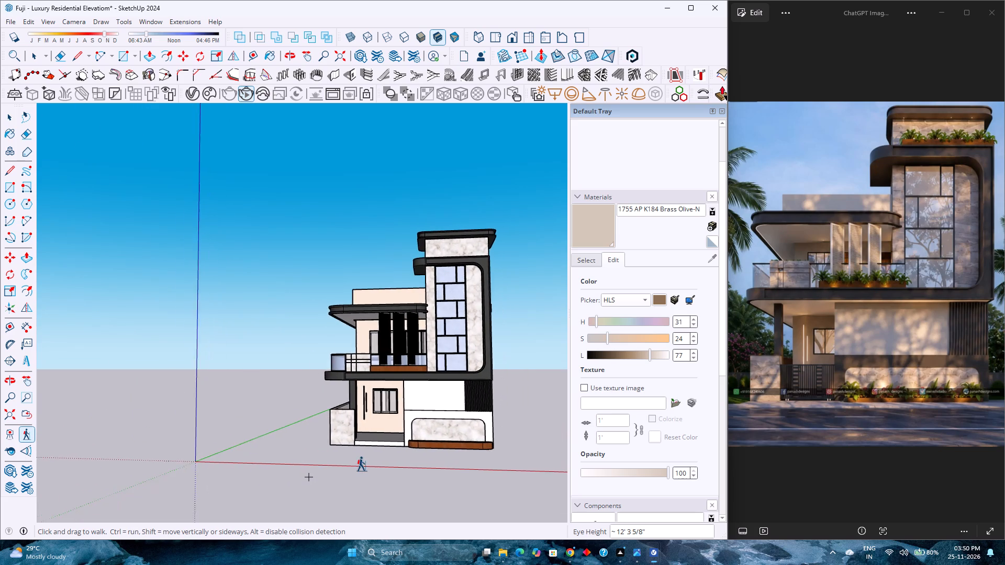
# Walk forward toward the front elevation to examine the entrance, balcony and tower facade from closer up.
pyautogui.moveTo(362, 464); pyautogui.dragTo(316, 459)
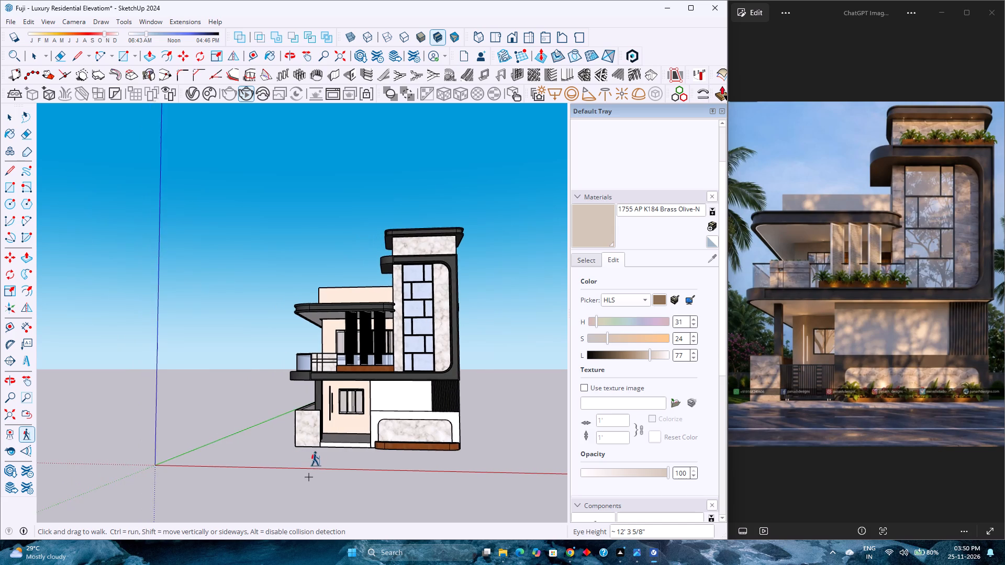
pyautogui.moveTo(316, 459); pyautogui.dragTo(311, 459)
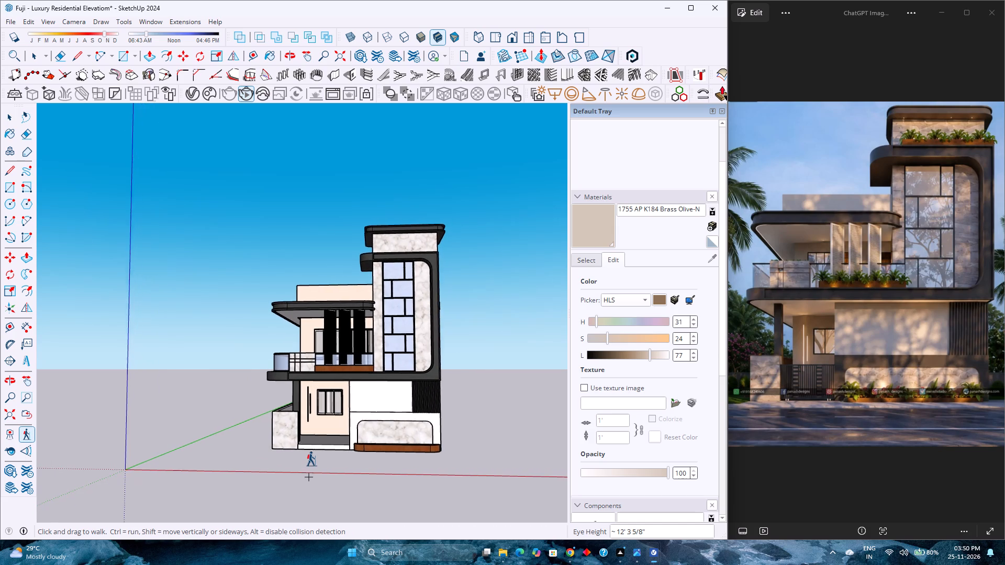
pyautogui.moveTo(311, 459); pyautogui.dragTo(311, 446)
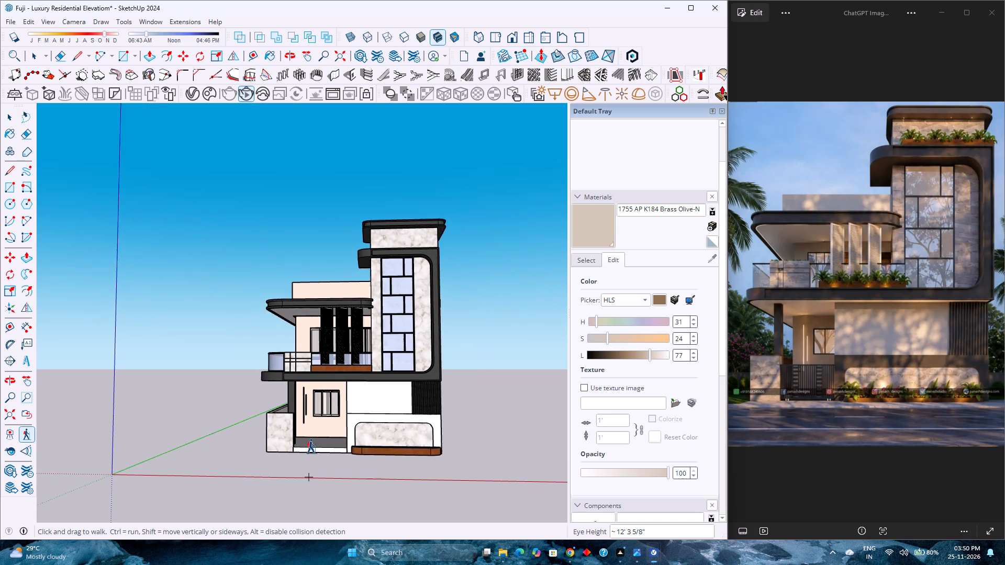
pyautogui.moveTo(311, 446); pyautogui.dragTo(309, 440)
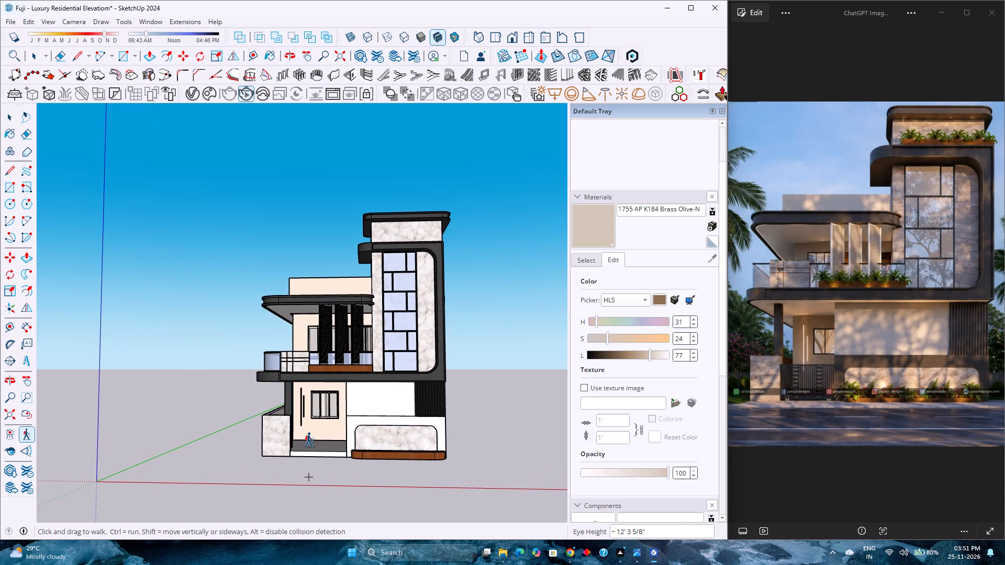
pyautogui.moveTo(309, 440); pyautogui.dragTo(309, 438)
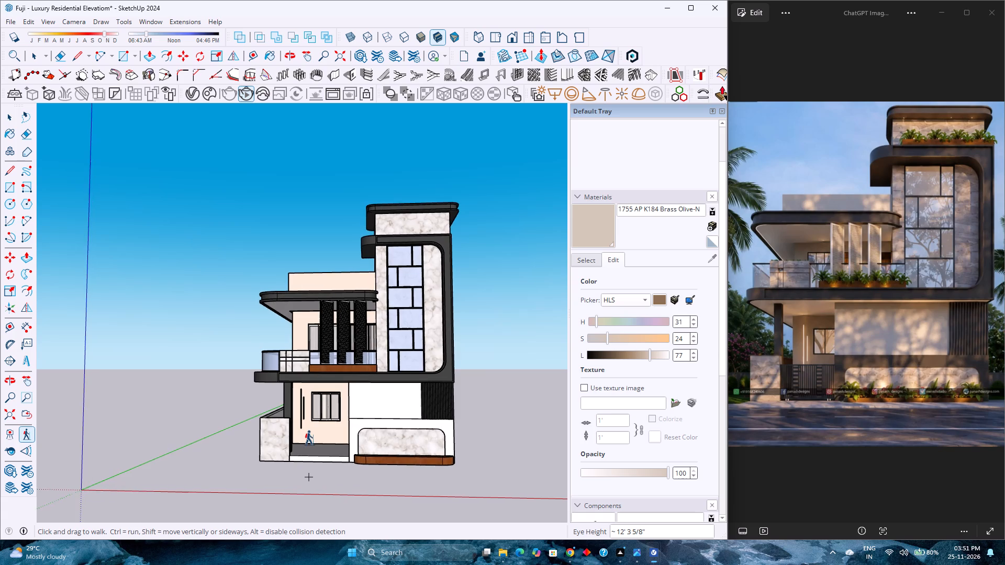
pyautogui.moveTo(309, 438); pyautogui.dragTo(287, 419)
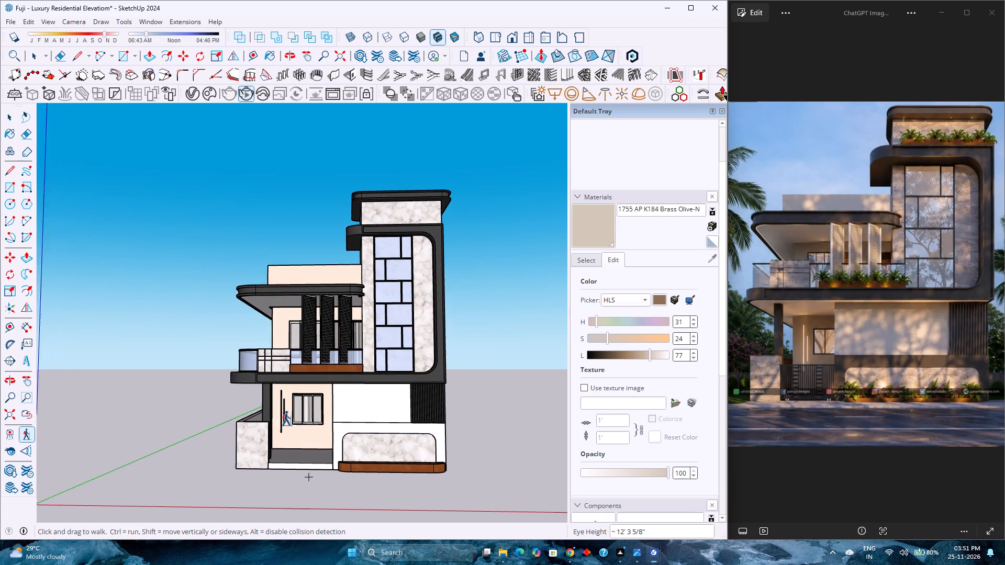
pyautogui.moveTo(287, 419); pyautogui.dragTo(317, 425)
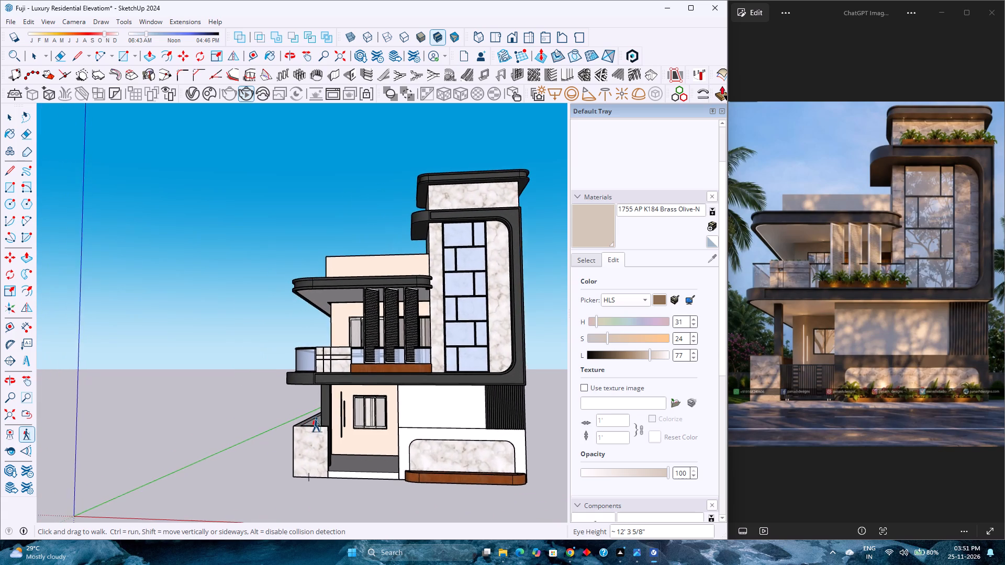
pyautogui.moveTo(317, 425); pyautogui.dragTo(322, 434)
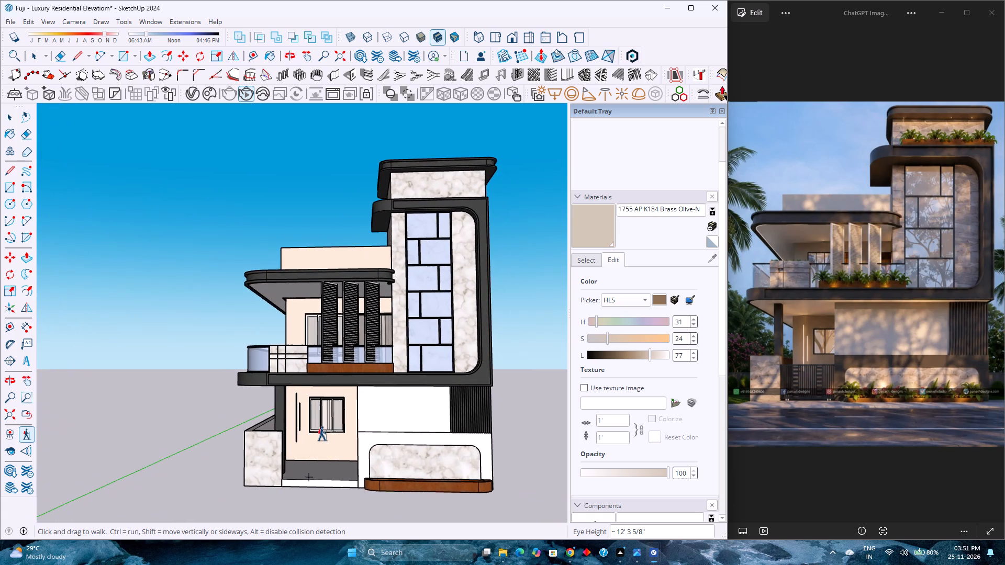
pyautogui.moveTo(322, 434); pyautogui.dragTo(321, 436)
# Switch from Walk to Orbit and examine the slab undersides, the roof from above and the side wall beside the tower.
pyautogui.rightClick(322, 434)
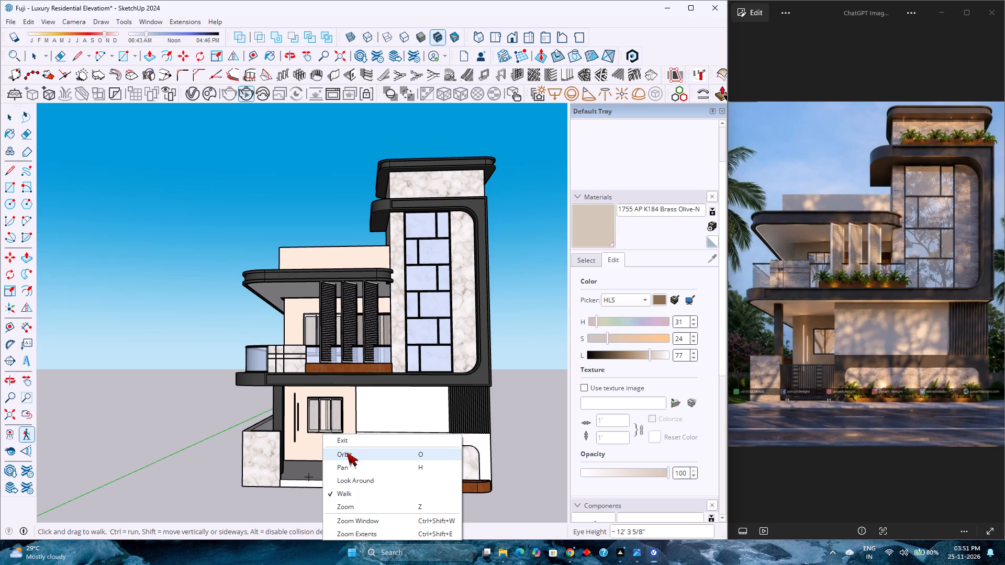
pyautogui.click(347, 453)
pyautogui.moveTo(315, 385); pyautogui.dragTo(361, 300)
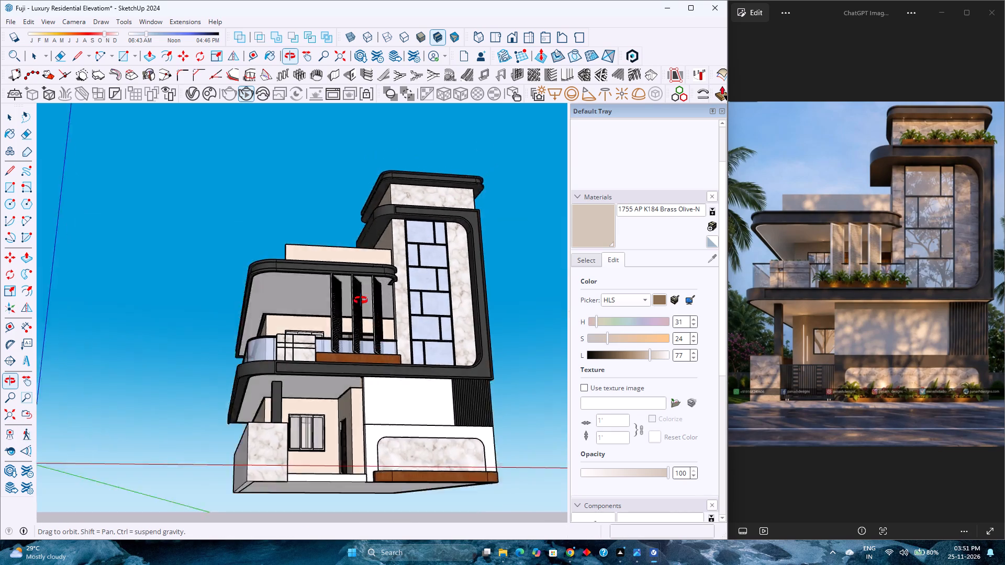
pyautogui.moveTo(361, 300); pyautogui.dragTo(463, 558)
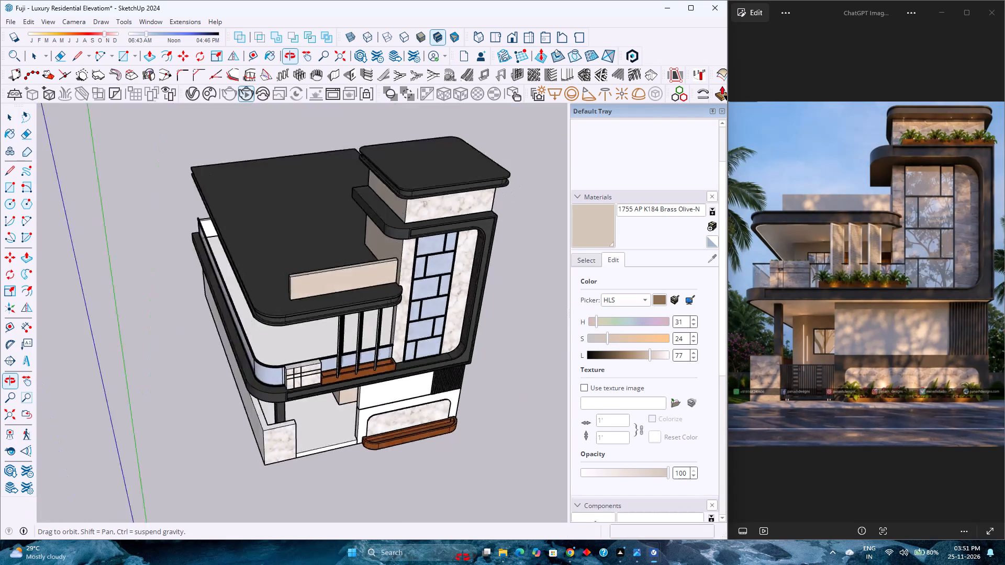
pyautogui.moveTo(463, 558); pyautogui.dragTo(210, 422)
pyautogui.scroll(-1, 302, 411)
pyautogui.moveTo(399, 419); pyautogui.dragTo(217, 361, button='middle')
pyautogui.moveTo(200, 404); pyautogui.dragTo(206, 408, button='middle')
pyautogui.moveTo(224, 410); pyautogui.dragTo(319, 383, button='middle')
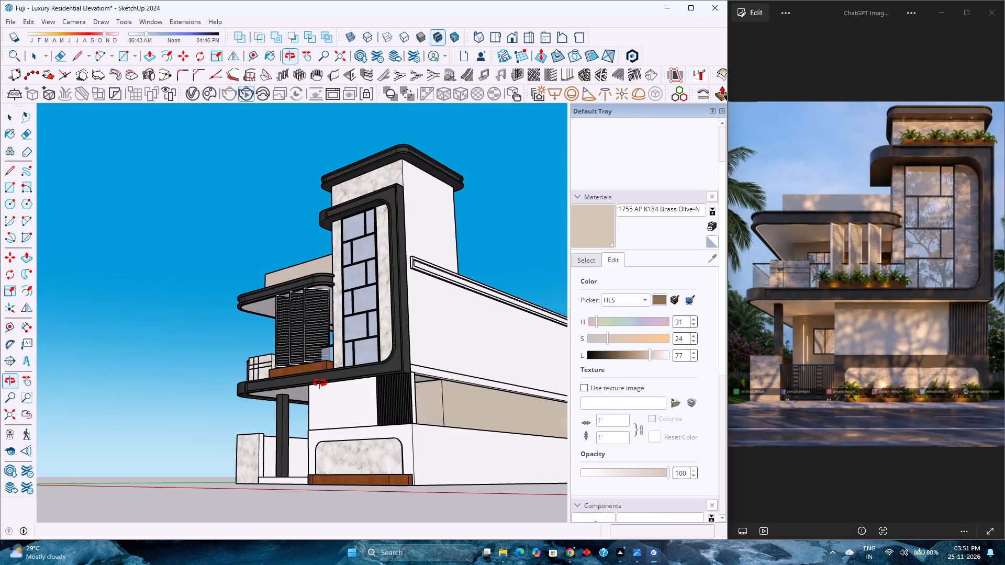
# Orbit from the side wall over the roof and back to a low view of the front elevation from the balcony side.
pyautogui.moveTo(314, 378); pyautogui.dragTo(366, 400)
pyautogui.scroll(-3, 291, 364)
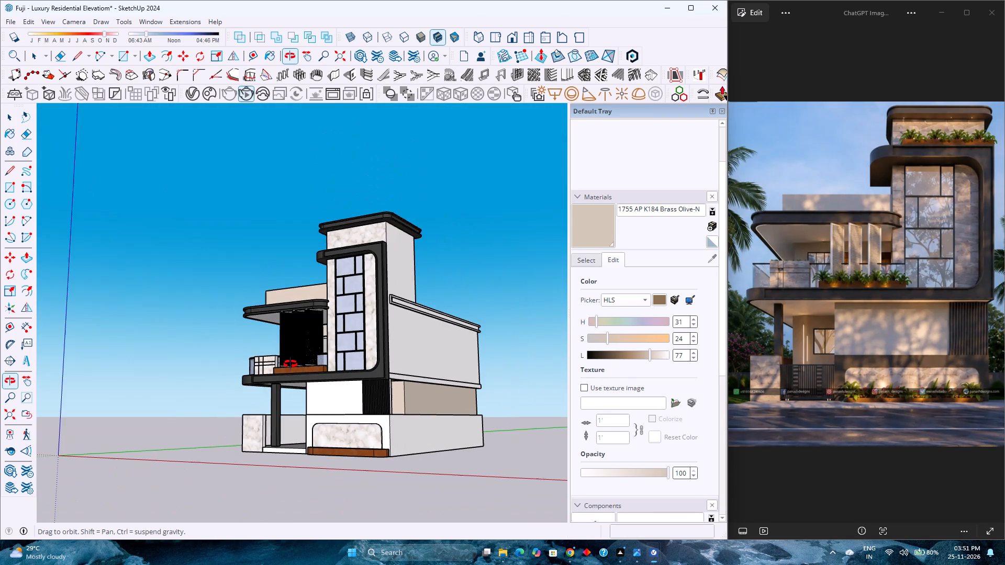
pyautogui.moveTo(368, 341); pyautogui.dragTo(410, 515, button='middle')
pyautogui.moveTo(410, 515); pyautogui.dragTo(459, 506, button='middle')
pyautogui.scroll(4, 383, 279)
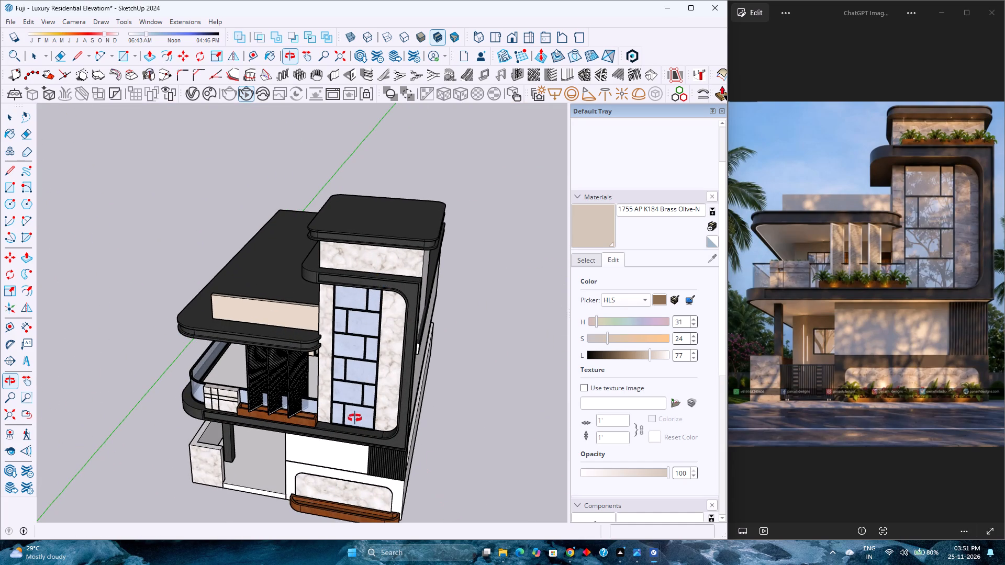
pyautogui.moveTo(274, 457); pyautogui.dragTo(407, 281)
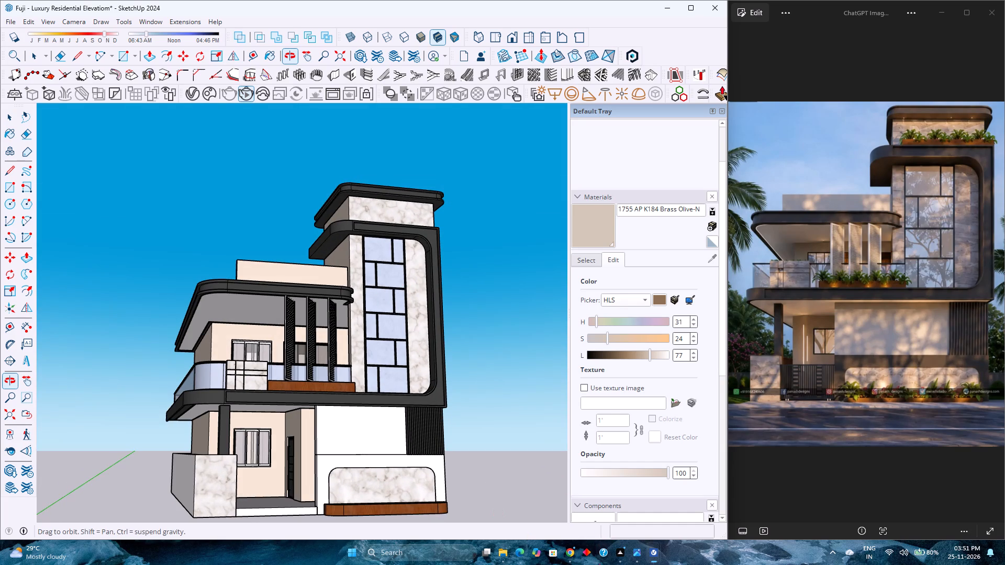
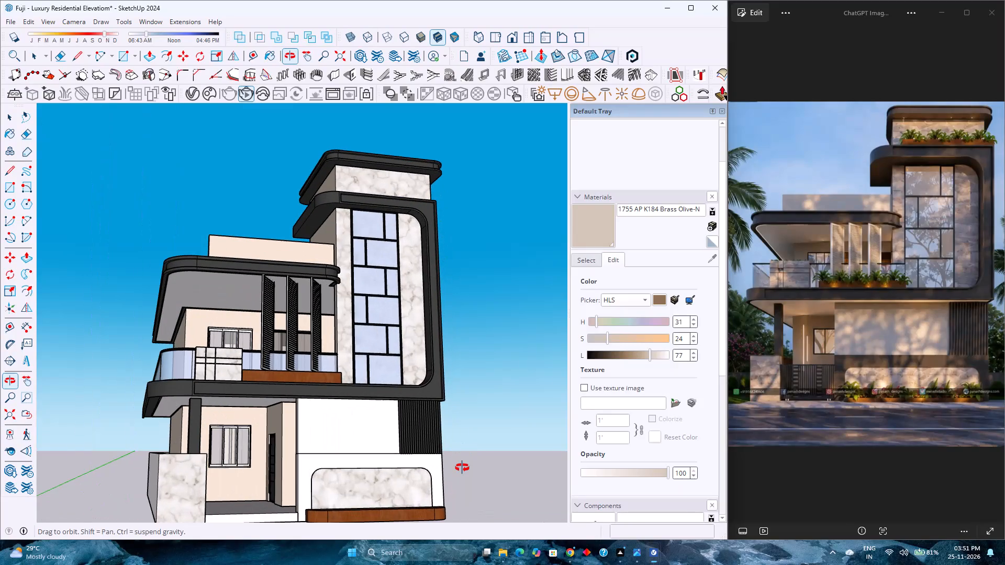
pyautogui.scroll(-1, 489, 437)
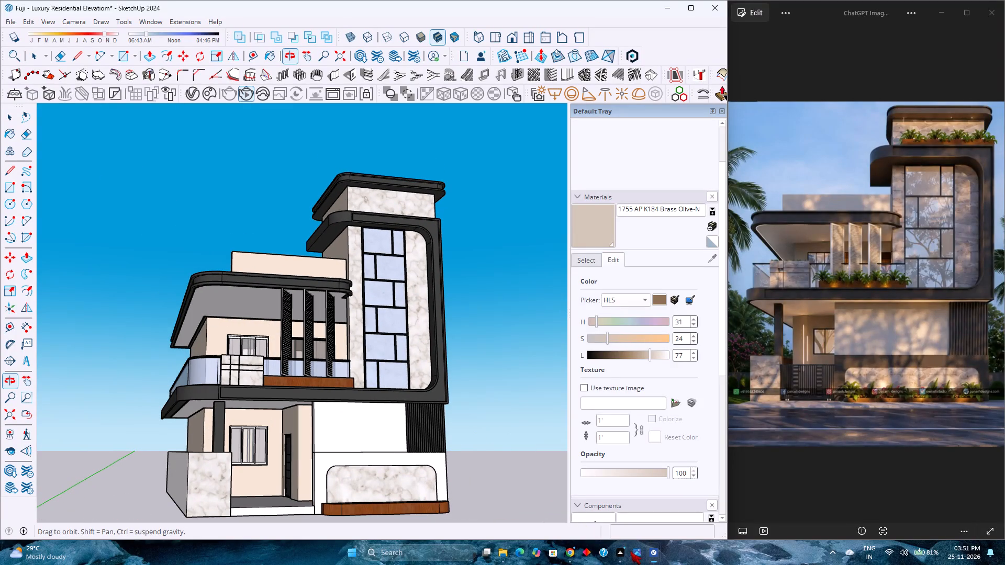
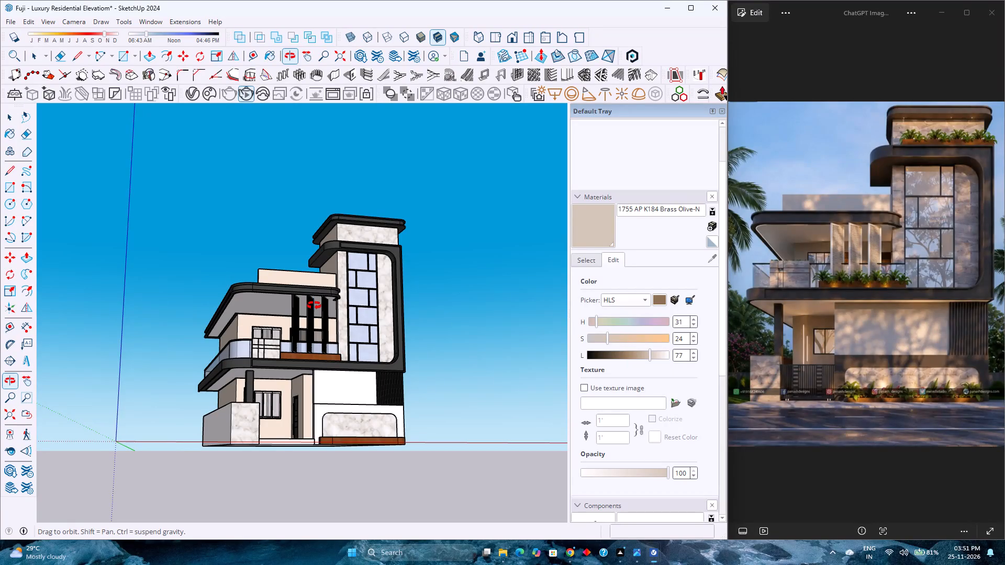
# Examine the textured house elevation from a low corner viewpoint, comparing its overall massing and finishes with the reference image.
pyautogui.scroll(-2, 310, 306)
pyautogui.scroll(4, 316, 313)
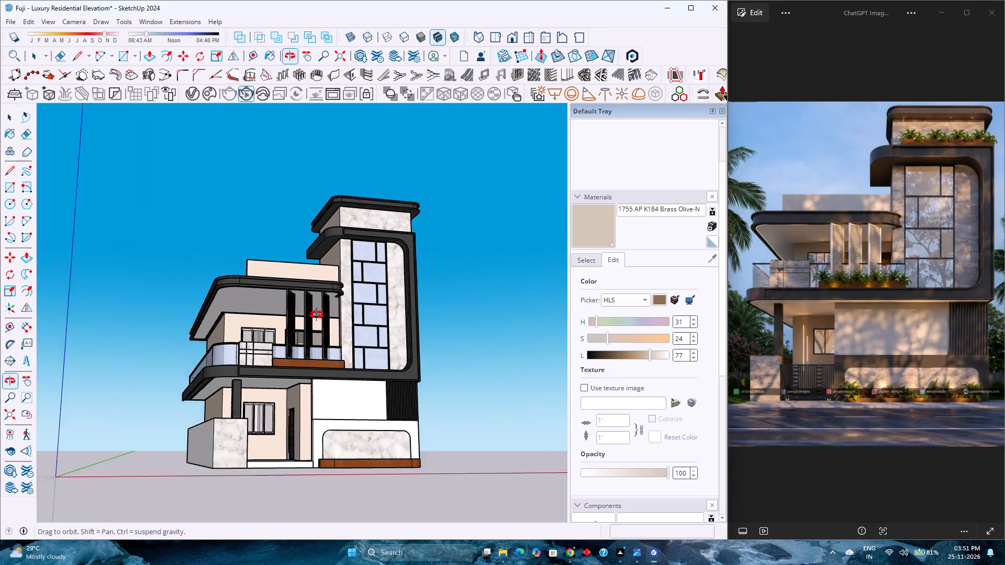
pyautogui.scroll(-4, 317, 315)
pyautogui.scroll(4, 317, 315)
pyautogui.scroll(-4, 317, 317)
pyautogui.scroll(4, 318, 318)
pyautogui.scroll(-5, 318, 318)
pyautogui.scroll(4, 318, 318)
pyautogui.scroll(-3, 317, 319)
pyautogui.scroll(5, 317, 319)
pyautogui.scroll(-1, 317, 323)
pyautogui.scroll(1, 317, 323)
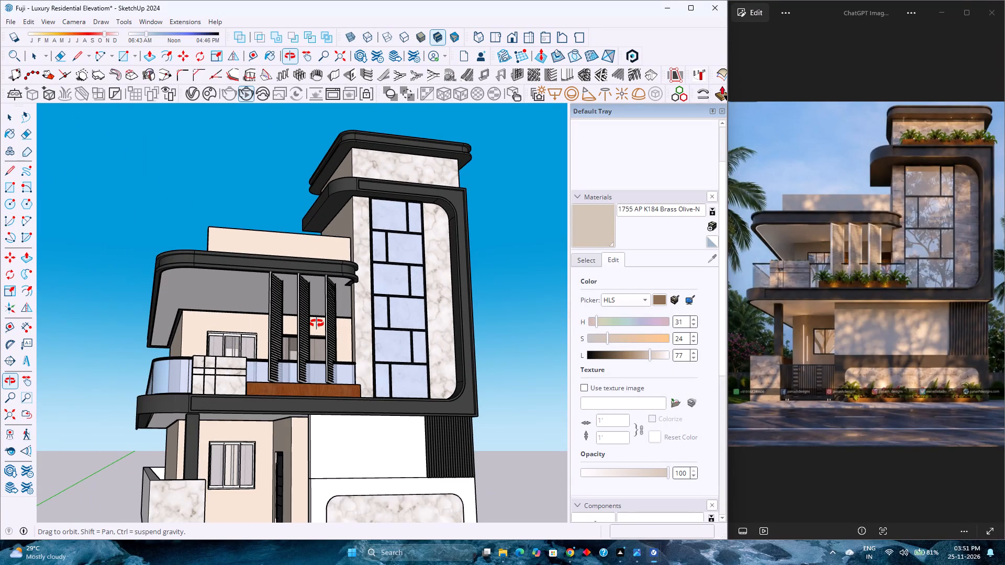
pyautogui.scroll(-4, 317, 323)
pyautogui.scroll(4, 317, 323)
pyautogui.scroll(-1, 316, 324)
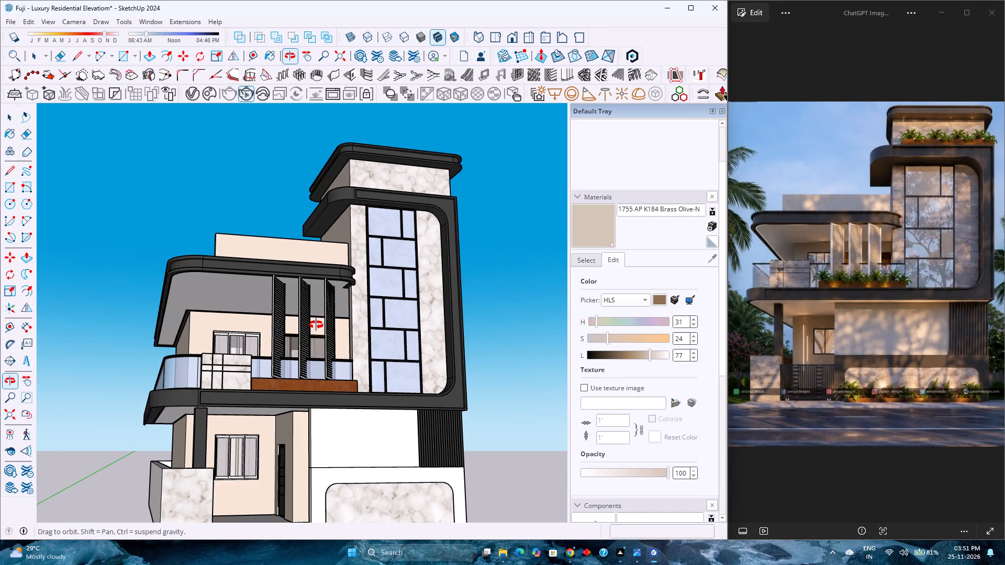
pyautogui.scroll(-3, 316, 325)
pyautogui.scroll(3, 316, 325)
pyautogui.scroll(-4, 316, 326)
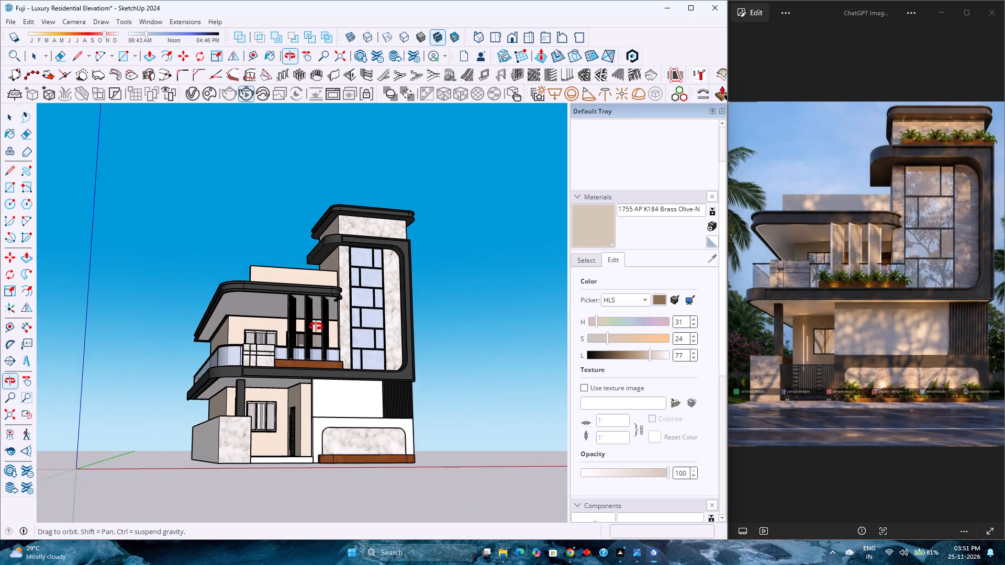
pyautogui.scroll(5, 316, 326)
pyautogui.scroll(-3, 316, 327)
pyautogui.scroll(2, 316, 329)
pyautogui.scroll(-3, 316, 329)
pyautogui.scroll(3, 316, 332)
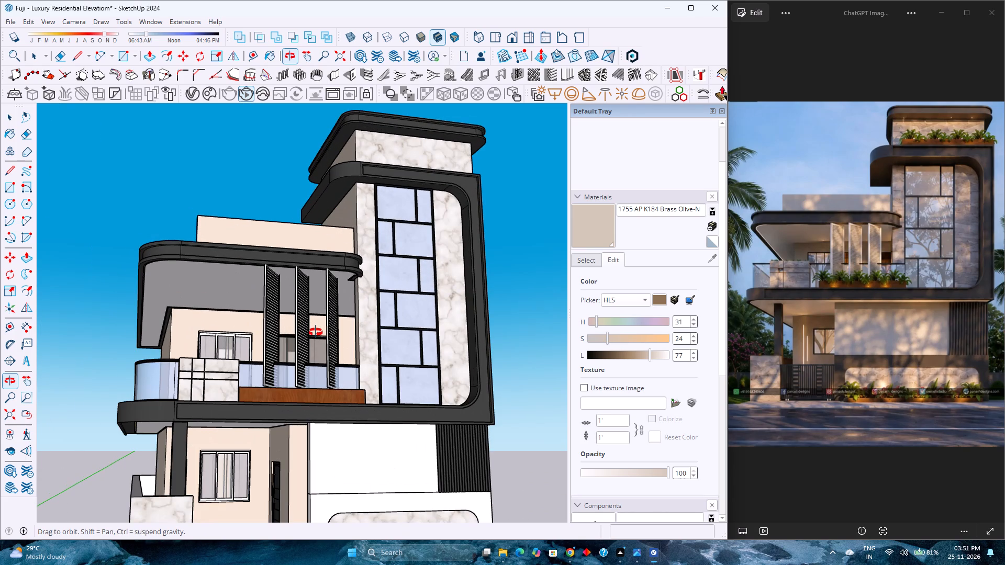
pyautogui.scroll(-3, 316, 332)
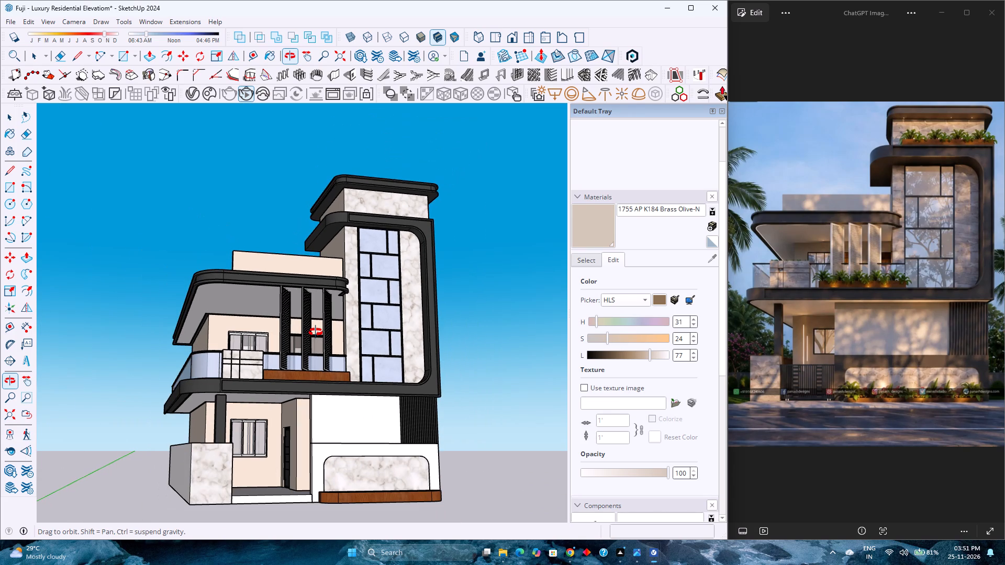
pyautogui.scroll(2, 316, 332)
pyautogui.scroll(-1, 316, 335)
pyautogui.scroll(3, 316, 335)
pyautogui.scroll(-2, 316, 335)
pyautogui.scroll(4, 316, 338)
pyautogui.scroll(-4, 316, 338)
pyautogui.scroll(4, 316, 339)
pyautogui.scroll(-4, 316, 339)
pyautogui.scroll(3, 316, 339)
pyautogui.scroll(-2, 316, 339)
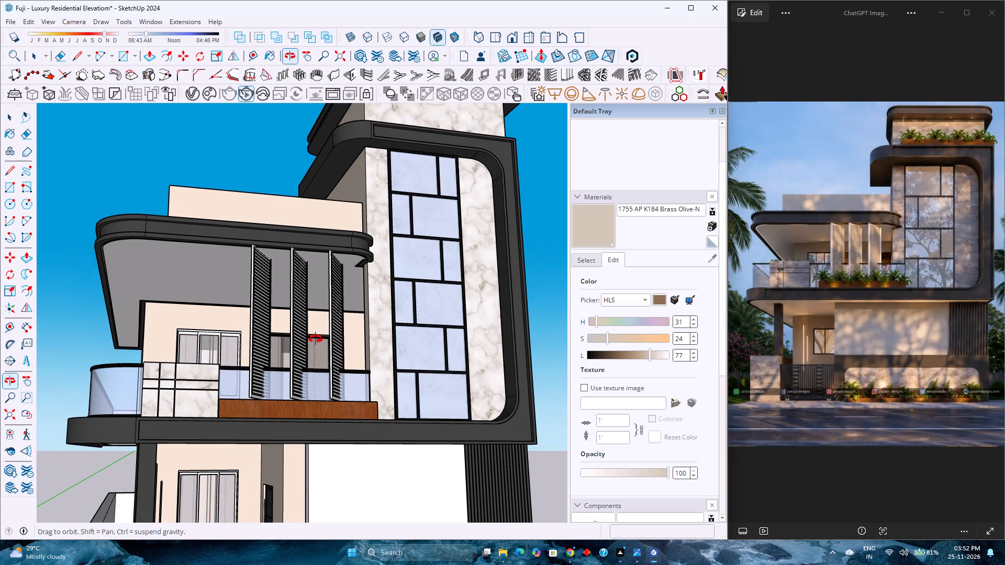
pyautogui.scroll(3, 316, 339)
pyautogui.scroll(-5, 316, 339)
pyautogui.scroll(4, 316, 339)
pyautogui.scroll(-4, 316, 339)
pyautogui.scroll(4, 316, 339)
pyautogui.scroll(-4, 316, 339)
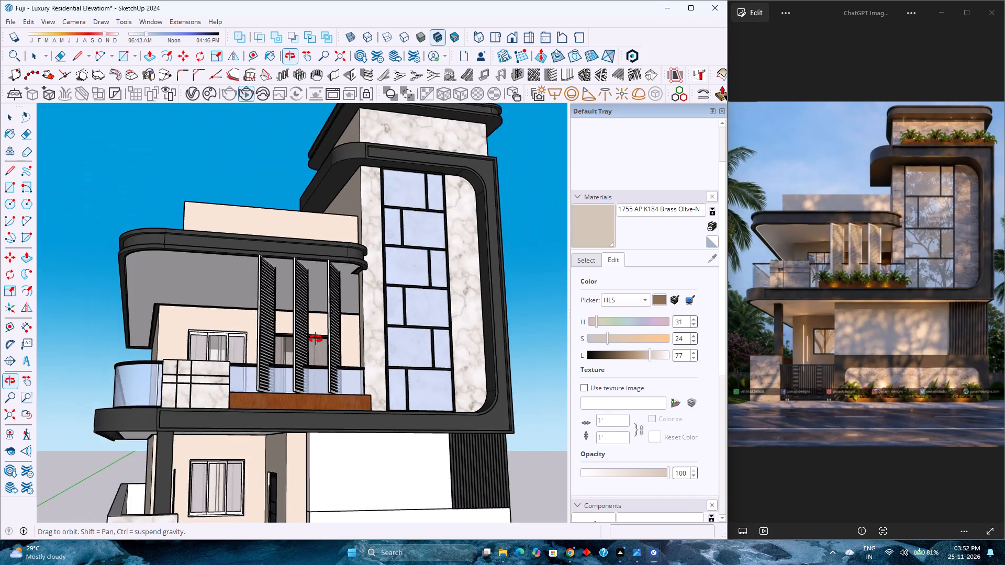
pyautogui.scroll(2, 316, 339)
pyautogui.scroll(-2, 316, 339)
pyautogui.scroll(3, 316, 339)
pyautogui.scroll(-4, 316, 339)
pyautogui.scroll(4, 316, 339)
pyautogui.scroll(-3, 316, 339)
pyautogui.scroll(3, 316, 339)
pyautogui.scroll(-4, 316, 339)
# Inspect the first-floor balcony up close, checking the three vertical louvre fins, glass railing, wooden planter and door behind them.
pyautogui.scroll(4, 316, 339)
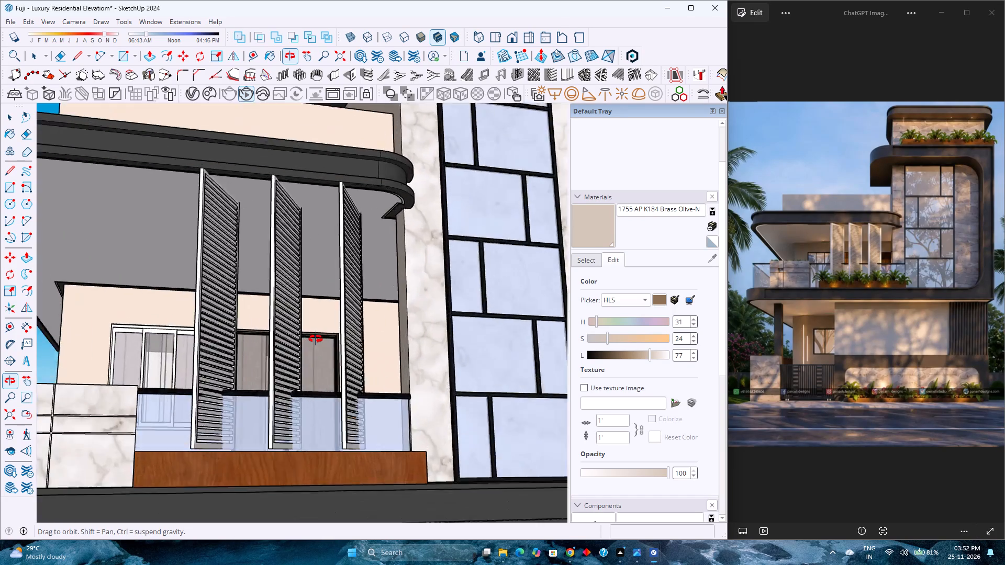
pyautogui.scroll(-4, 316, 339)
pyautogui.scroll(3, 316, 339)
pyautogui.scroll(-3, 316, 340)
pyautogui.scroll(3, 316, 340)
pyautogui.scroll(-3, 316, 340)
pyautogui.scroll(3, 316, 340)
pyautogui.scroll(-3, 316, 340)
pyautogui.scroll(2, 316, 340)
pyautogui.scroll(-4, 316, 340)
pyautogui.scroll(4, 316, 340)
pyautogui.scroll(-3, 316, 340)
pyautogui.scroll(4, 316, 340)
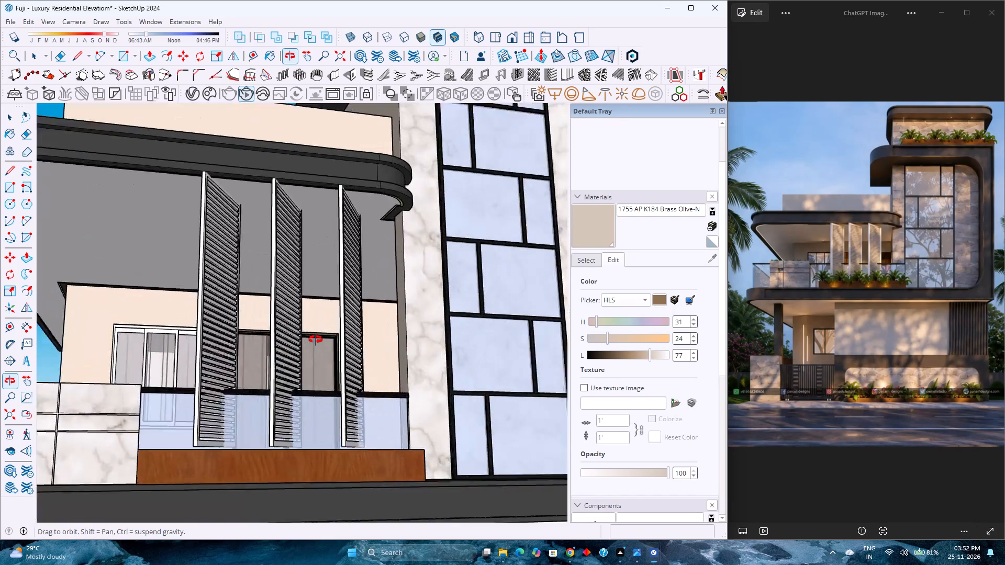
pyautogui.scroll(-8, 316, 340)
pyautogui.scroll(4, 316, 340)
pyautogui.scroll(-4, 316, 340)
pyautogui.scroll(4, 316, 340)
pyautogui.scroll(-4, 316, 340)
pyautogui.scroll(4, 316, 340)
pyautogui.scroll(-4, 316, 341)
pyautogui.scroll(4, 316, 342)
pyautogui.scroll(-5, 316, 342)
pyautogui.scroll(4, 316, 342)
pyautogui.scroll(-2, 316, 342)
pyautogui.scroll(3, 316, 342)
pyautogui.scroll(-2, 316, 342)
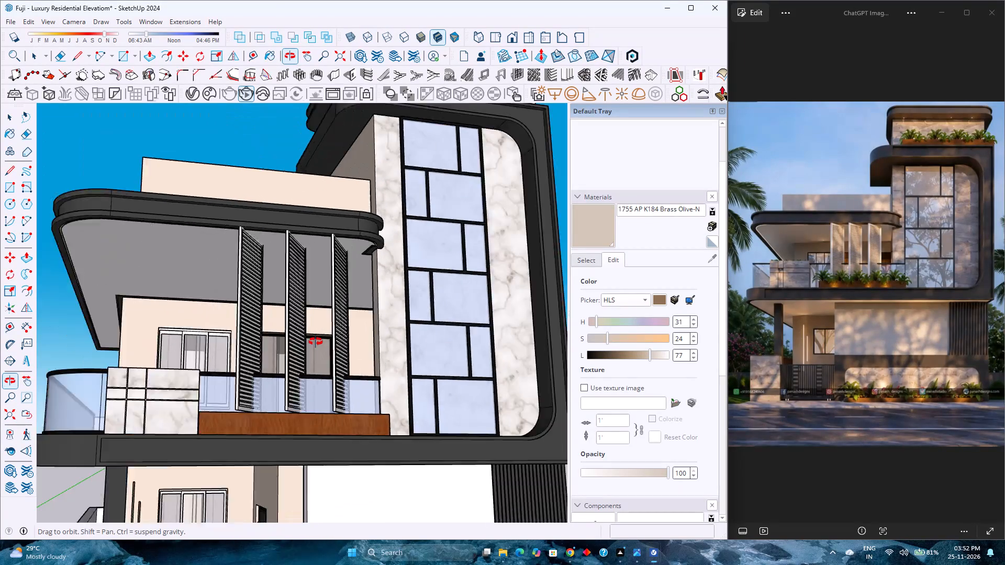
pyautogui.scroll(-3, 316, 342)
pyautogui.scroll(5, 316, 342)
pyautogui.scroll(-5, 316, 342)
pyautogui.scroll(4, 316, 342)
pyautogui.scroll(-4, 316, 342)
pyautogui.scroll(4, 316, 342)
pyautogui.scroll(-4, 316, 342)
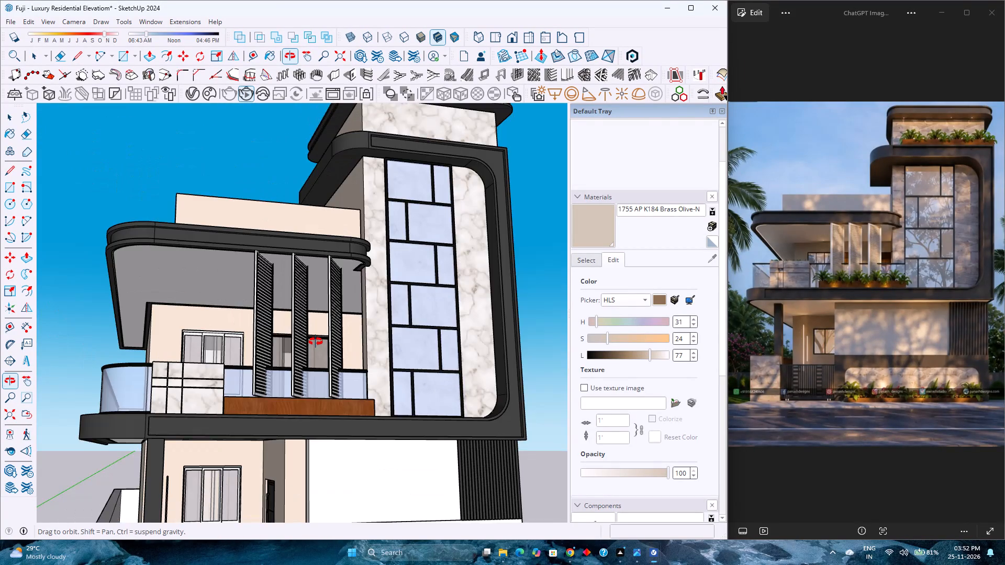
pyautogui.scroll(5, 316, 342)
pyautogui.scroll(-5, 316, 342)
pyautogui.scroll(4, 316, 342)
pyautogui.scroll(-4, 316, 342)
pyautogui.scroll(4, 316, 342)
pyautogui.scroll(-4, 316, 342)
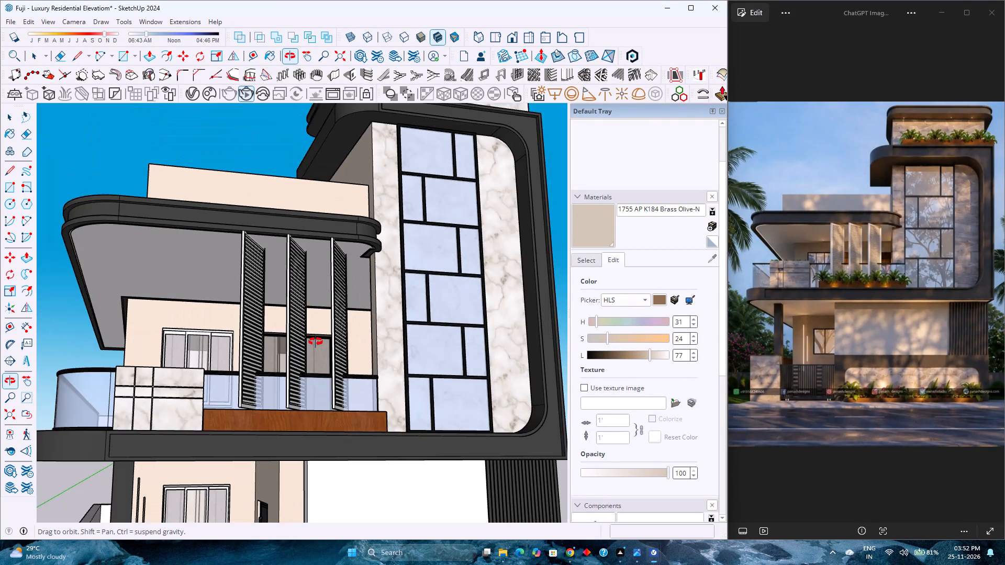
pyautogui.scroll(3, 316, 342)
pyautogui.scroll(-3, 316, 342)
pyautogui.scroll(3, 316, 342)
pyautogui.scroll(-5, 316, 342)
pyautogui.scroll(4, 316, 342)
pyautogui.scroll(-4, 316, 342)
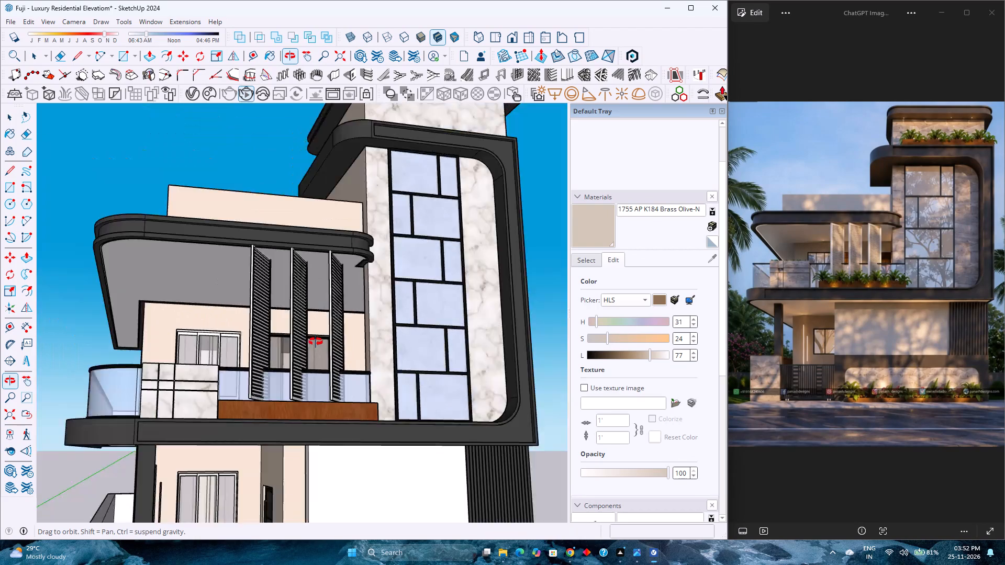
pyautogui.scroll(4, 316, 342)
pyautogui.scroll(-4, 316, 342)
pyautogui.scroll(4, 316, 342)
pyautogui.scroll(-3, 316, 342)
pyautogui.scroll(3, 316, 342)
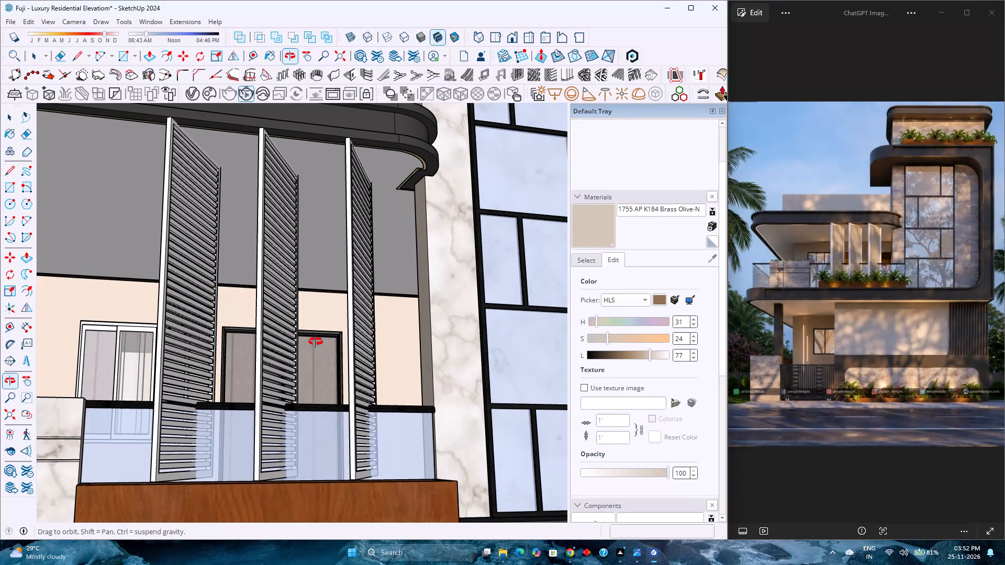
pyautogui.scroll(-2, 316, 342)
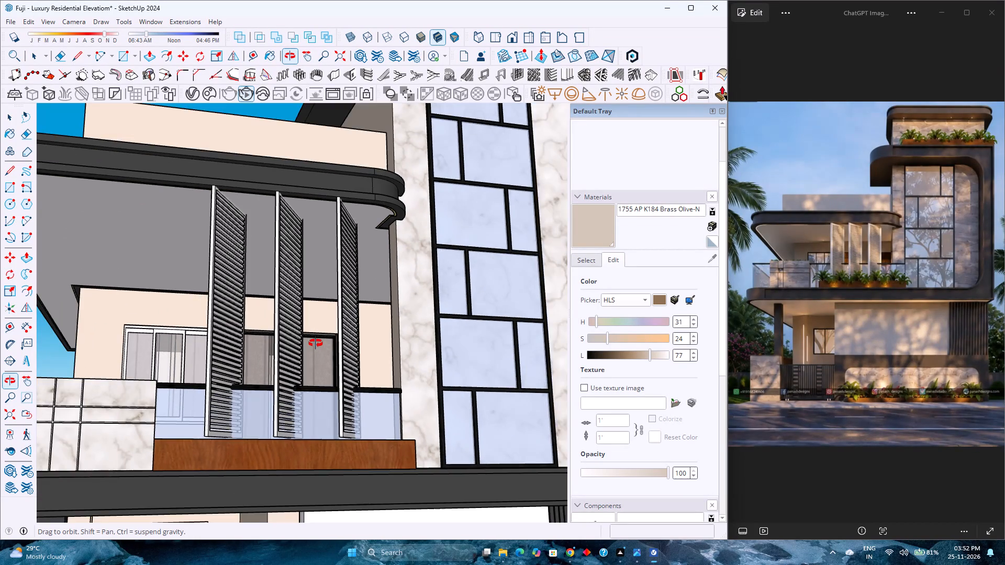
pyautogui.scroll(3, 316, 343)
pyautogui.scroll(-2, 316, 345)
pyautogui.scroll(3, 316, 345)
pyautogui.scroll(-3, 316, 345)
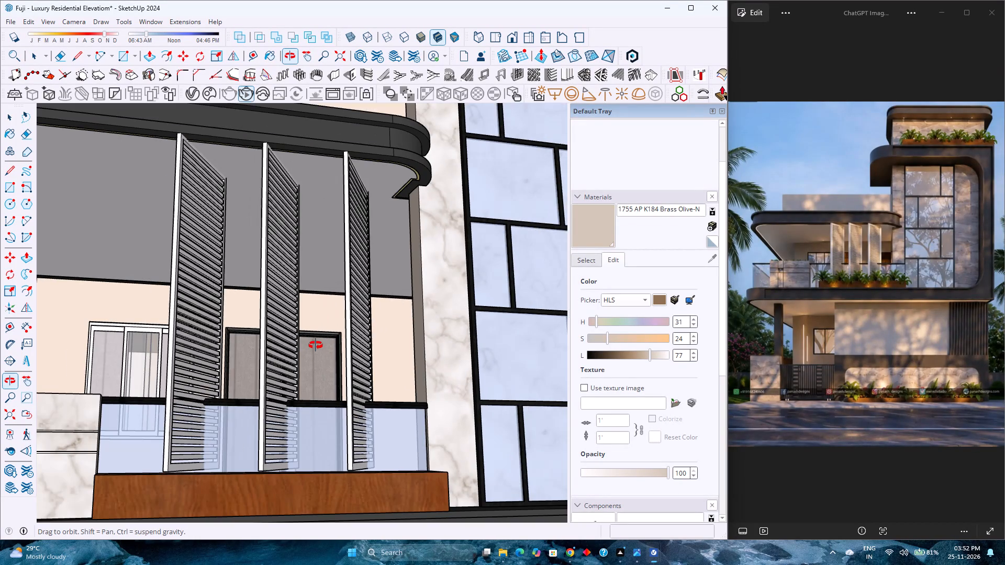
pyautogui.scroll(3, 316, 345)
pyautogui.scroll(-4, 316, 345)
pyautogui.scroll(4, 316, 345)
pyautogui.scroll(-1, 316, 345)
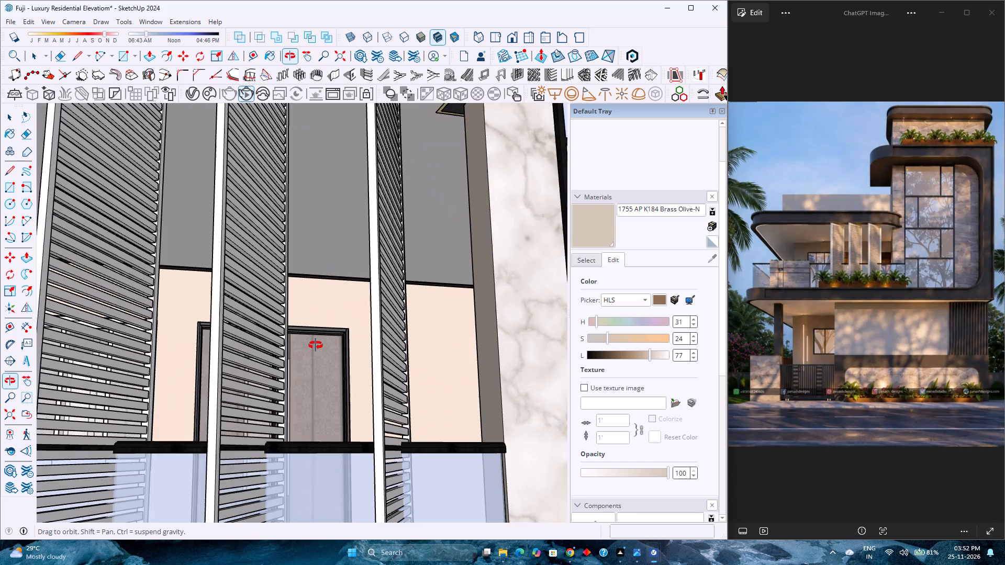
pyautogui.scroll(-3, 316, 345)
pyautogui.scroll(4, 316, 345)
pyautogui.scroll(-4, 316, 345)
pyautogui.scroll(4, 316, 345)
pyautogui.scroll(-5, 316, 345)
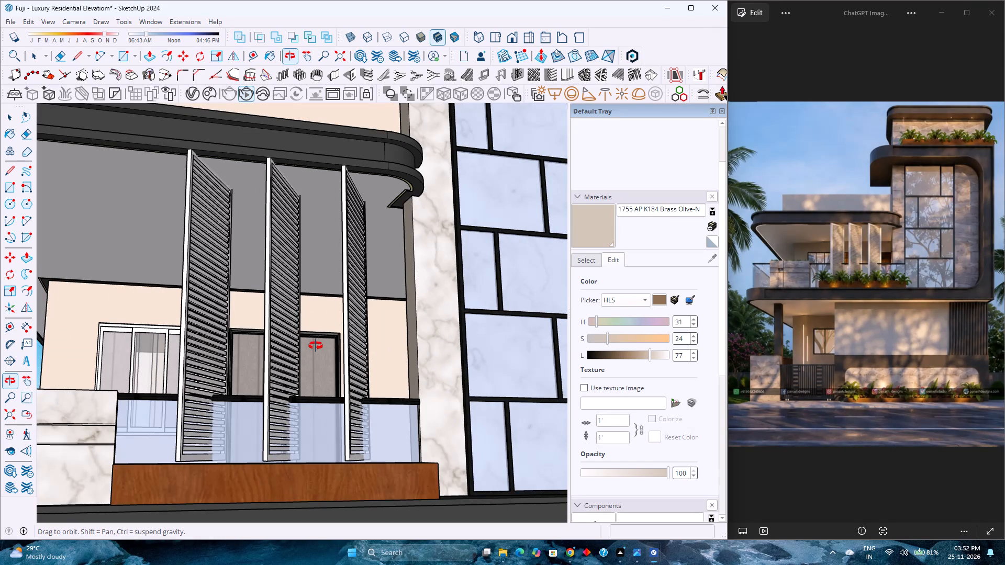
pyautogui.scroll(4, 316, 346)
pyautogui.scroll(-2, 316, 346)
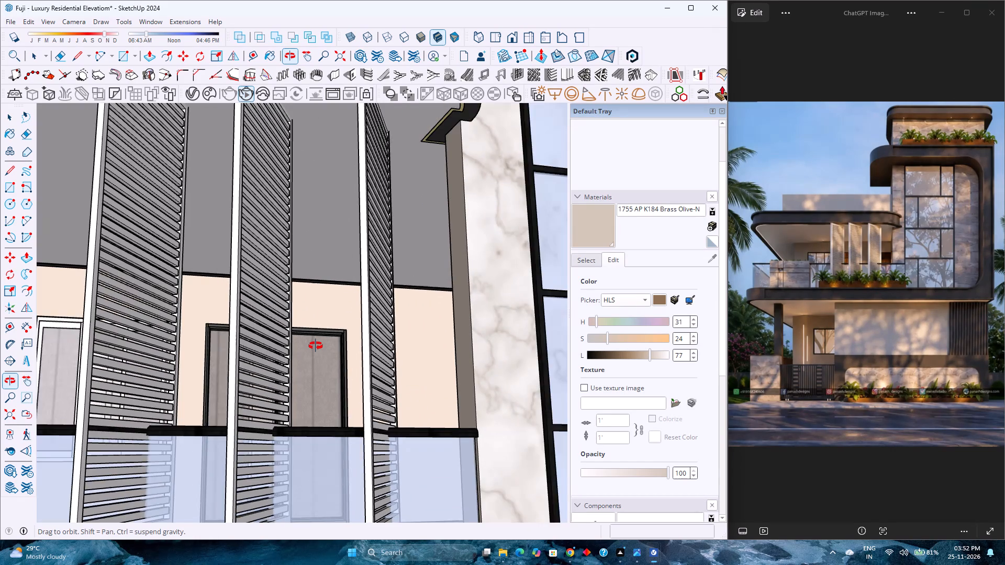
pyautogui.scroll(-8, 316, 346)
# Review the whole house from the front at different distances and eye heights against the reference image.
pyautogui.moveTo(320, 360); pyautogui.dragTo(211, 377, button='middle')
pyautogui.middleClick(211, 376)
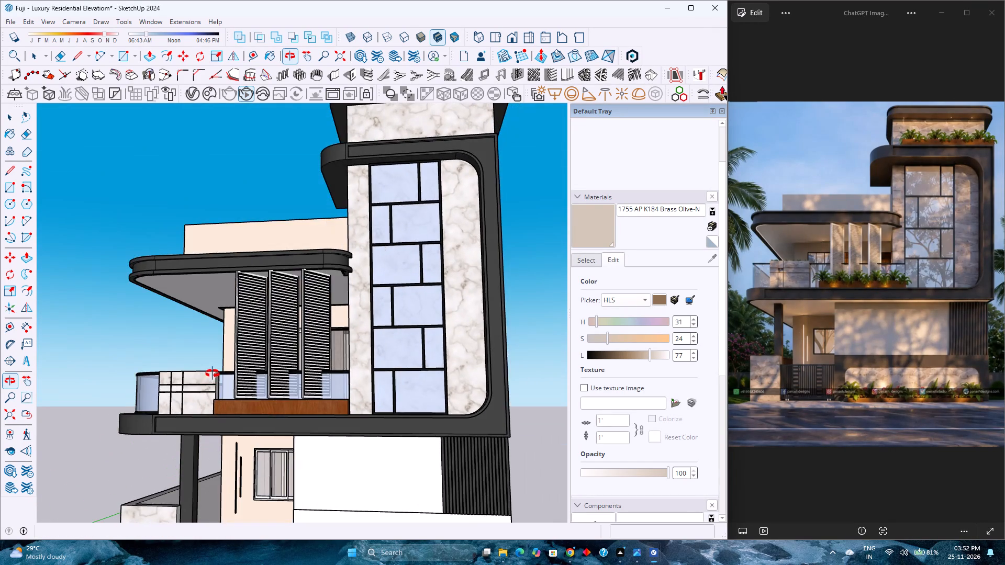
pyautogui.scroll(-12, 213, 374)
pyautogui.moveTo(207, 406); pyautogui.dragTo(259, 443, button='middle')
pyautogui.middleClick(259, 443)
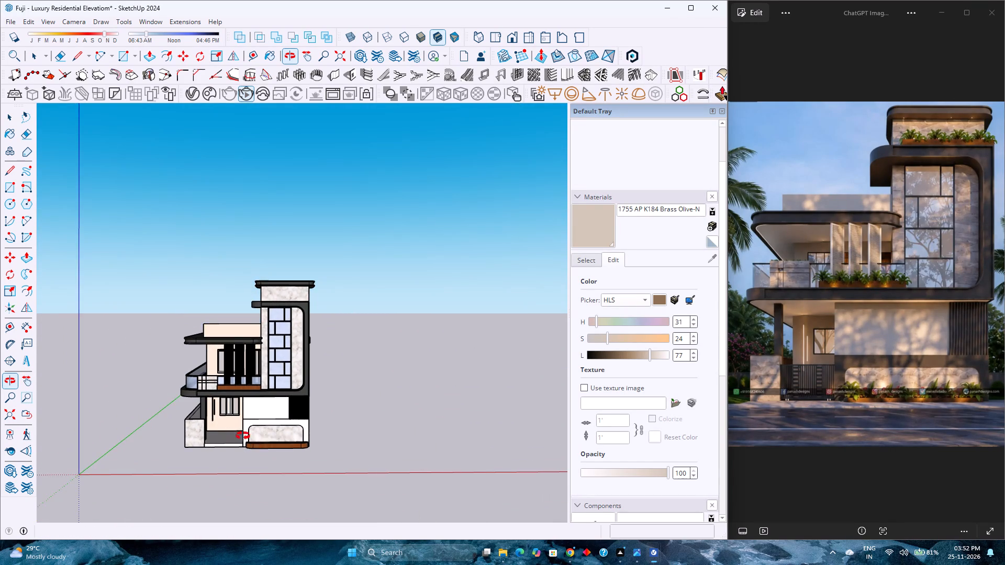
pyautogui.scroll(3, 242, 435)
pyautogui.scroll(-5, 241, 435)
pyautogui.scroll(3, 241, 435)
pyautogui.scroll(-3, 241, 435)
pyautogui.scroll(4, 241, 435)
pyautogui.scroll(-5, 241, 435)
pyautogui.scroll(2, 241, 435)
pyautogui.scroll(-4, 241, 435)
pyautogui.scroll(3, 241, 435)
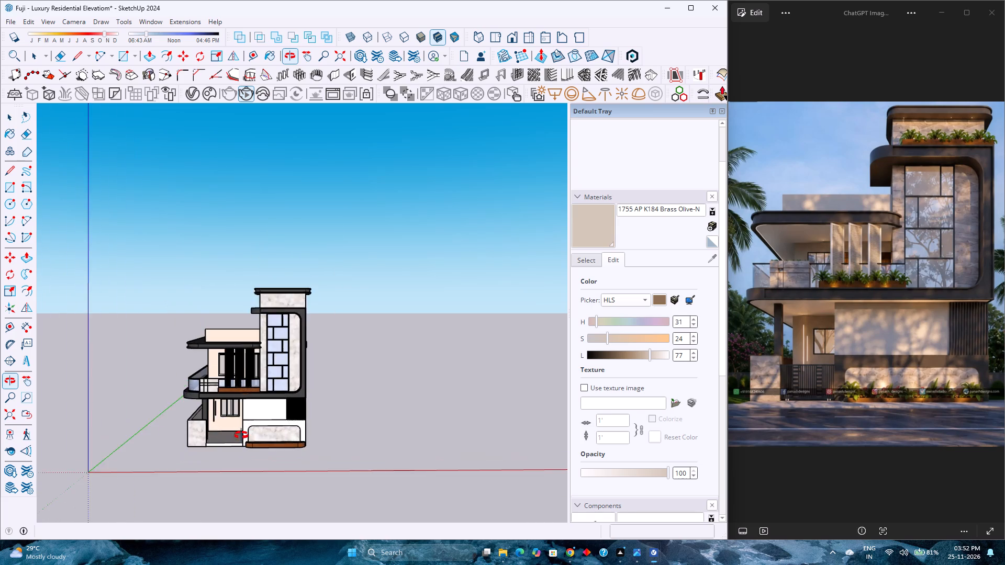
pyautogui.scroll(-3, 241, 435)
pyautogui.scroll(3, 241, 429)
pyautogui.scroll(-3, 241, 428)
pyautogui.scroll(1, 241, 428)
pyautogui.scroll(-3, 241, 428)
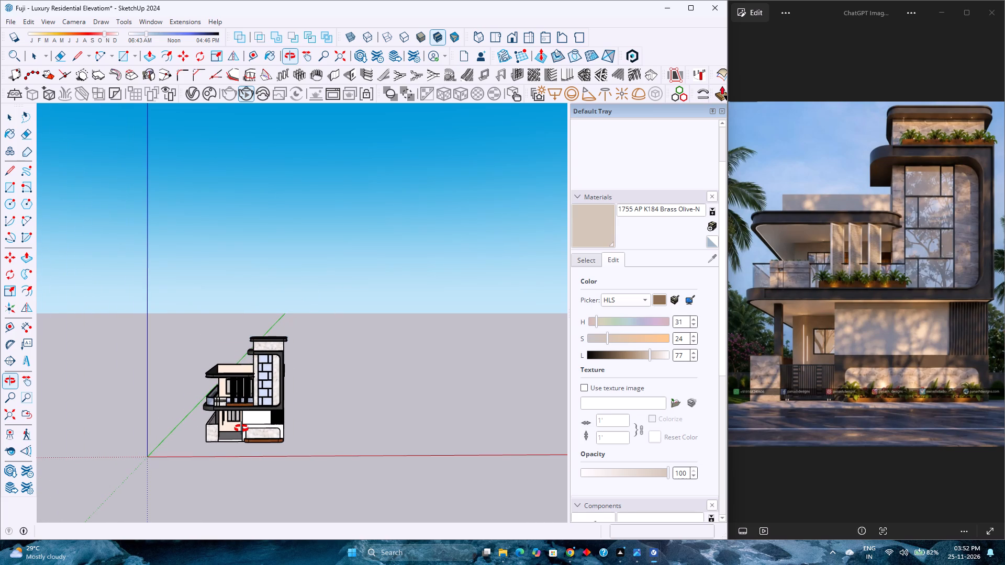
pyautogui.scroll(2, 241, 428)
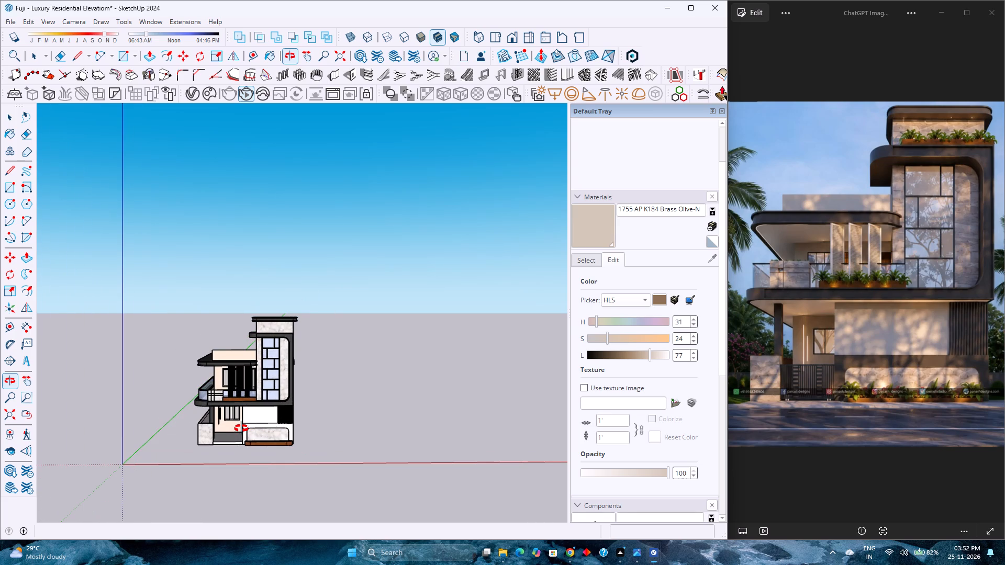
pyautogui.scroll(-4, 241, 428)
pyautogui.scroll(2, 241, 428)
pyautogui.scroll(-1, 241, 428)
pyautogui.scroll(3, 241, 428)
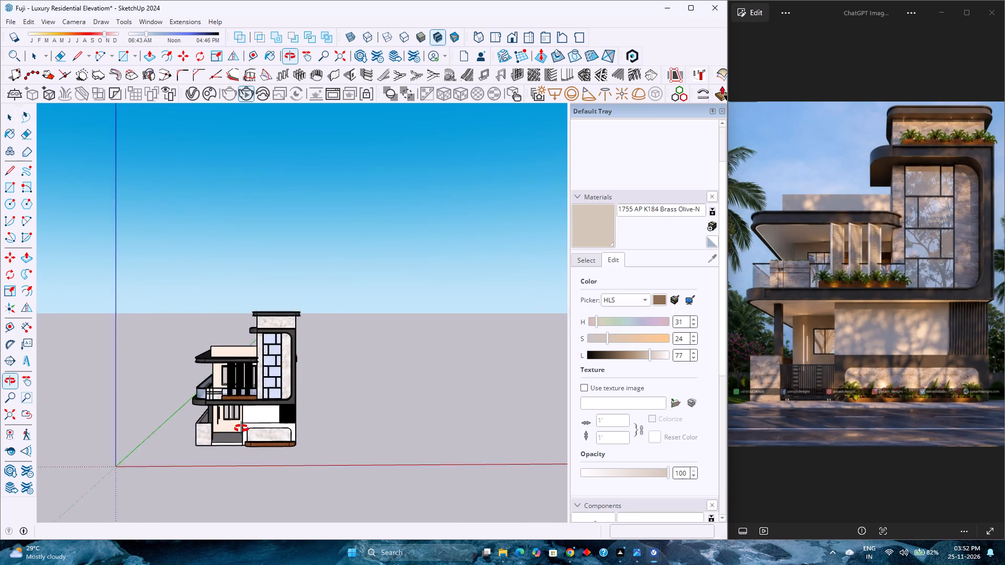
pyautogui.scroll(-3, 241, 428)
pyautogui.scroll(4, 241, 428)
pyautogui.scroll(-3, 241, 428)
pyautogui.scroll(6, 241, 428)
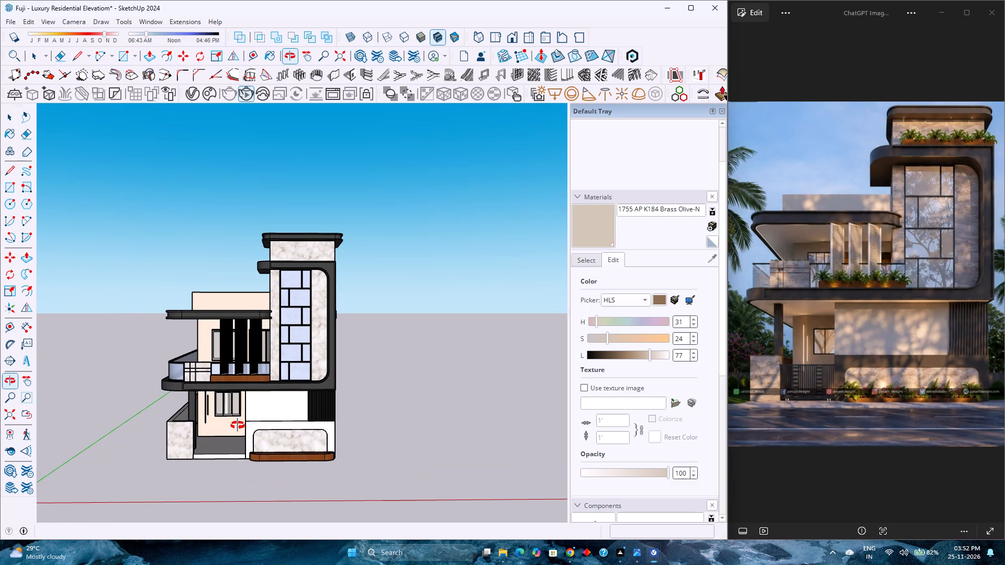
pyautogui.scroll(1, 238, 425)
pyautogui.moveTo(228, 400); pyautogui.dragTo(235, 369, button='middle')
pyautogui.moveTo(238, 369); pyautogui.dragTo(243, 369, button='middle')
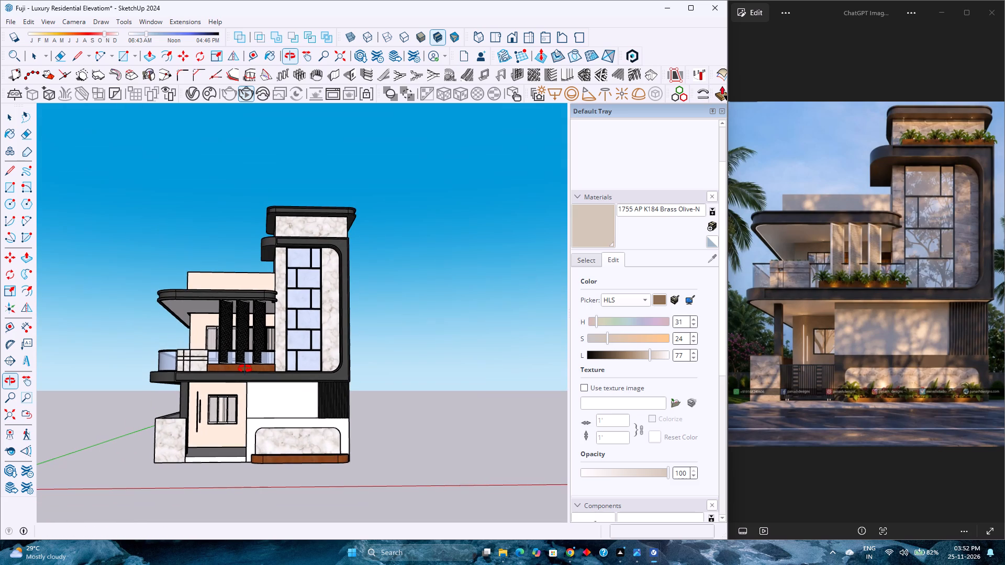
pyautogui.scroll(-4, 245, 369)
pyautogui.scroll(2, 245, 369)
pyautogui.scroll(-6, 245, 369)
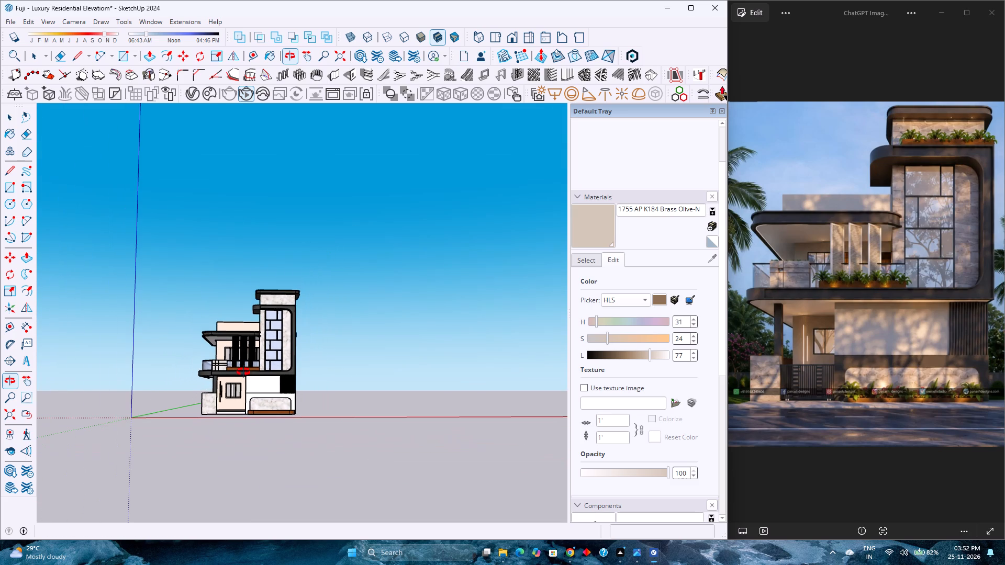
pyautogui.scroll(1, 243, 380)
pyautogui.scroll(-1, 243, 382)
pyautogui.scroll(2, 243, 382)
pyautogui.scroll(-1, 243, 382)
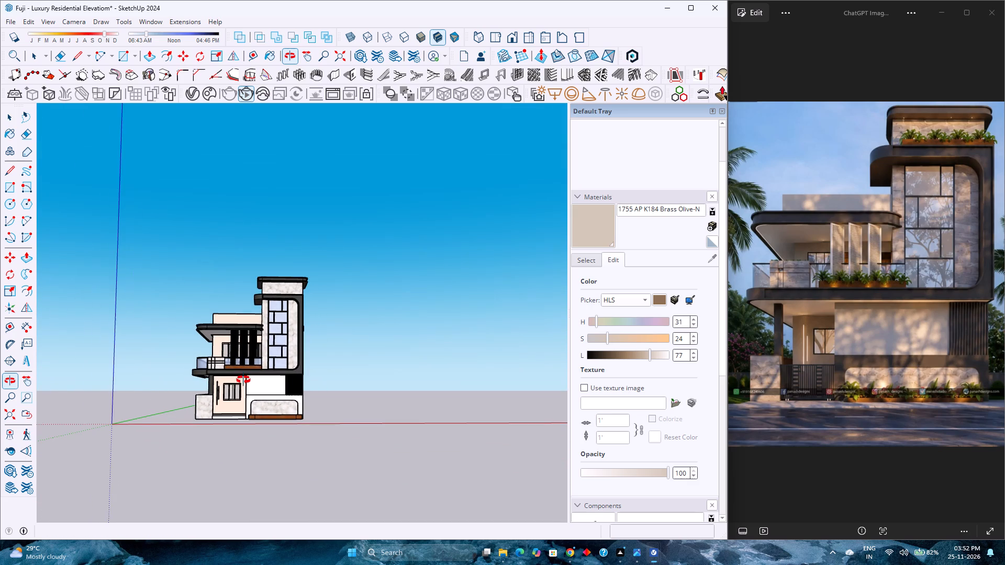
pyautogui.scroll(3, 243, 377)
pyautogui.scroll(-3, 243, 377)
pyautogui.scroll(3, 243, 377)
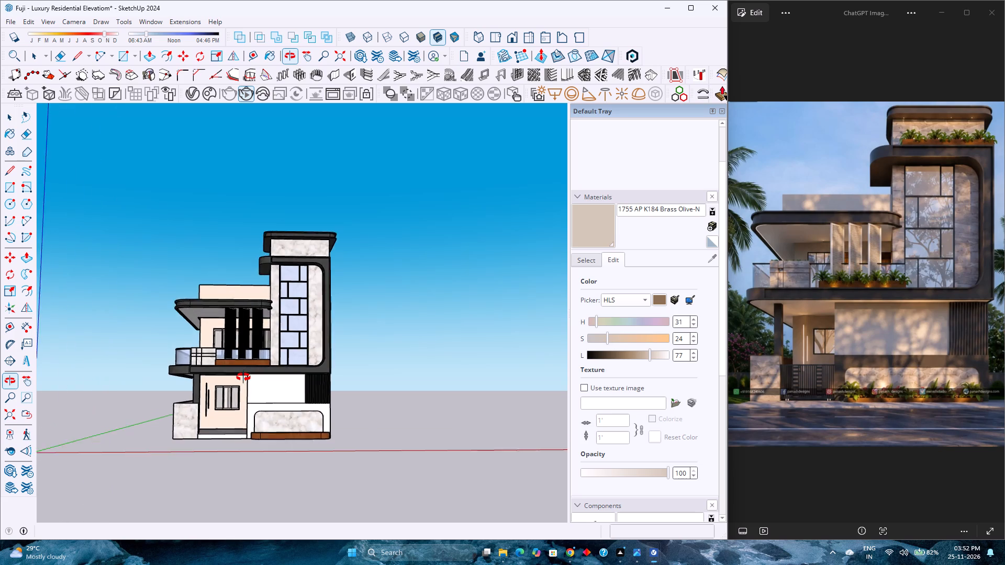
# Review the whole textured house front at varying distances, comparing its massing and finishes with the reference image.
pyautogui.scroll(-2, 243, 377)
pyautogui.scroll(3, 243, 377)
pyautogui.scroll(-2, 243, 377)
pyautogui.scroll(3, 243, 377)
pyautogui.scroll(-3, 243, 377)
pyautogui.scroll(2, 243, 377)
pyautogui.scroll(-2, 243, 377)
pyautogui.scroll(2, 243, 377)
pyautogui.scroll(-2, 243, 377)
pyautogui.scroll(3, 243, 377)
pyautogui.scroll(-2, 243, 377)
pyautogui.scroll(3, 243, 377)
pyautogui.scroll(-2, 243, 377)
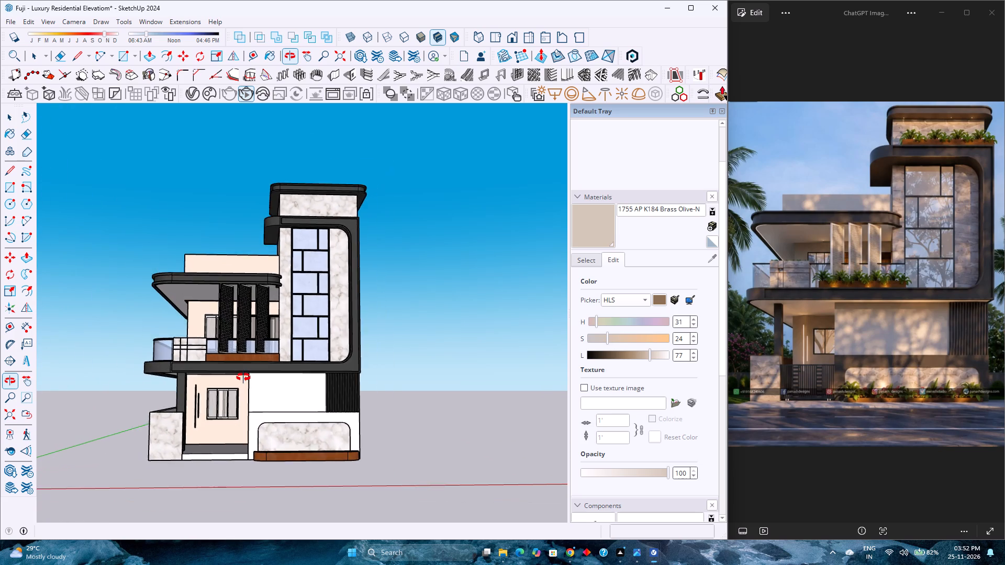
pyautogui.scroll(4, 243, 377)
pyautogui.scroll(-5, 243, 377)
pyautogui.scroll(3, 243, 377)
pyautogui.scroll(-3, 243, 377)
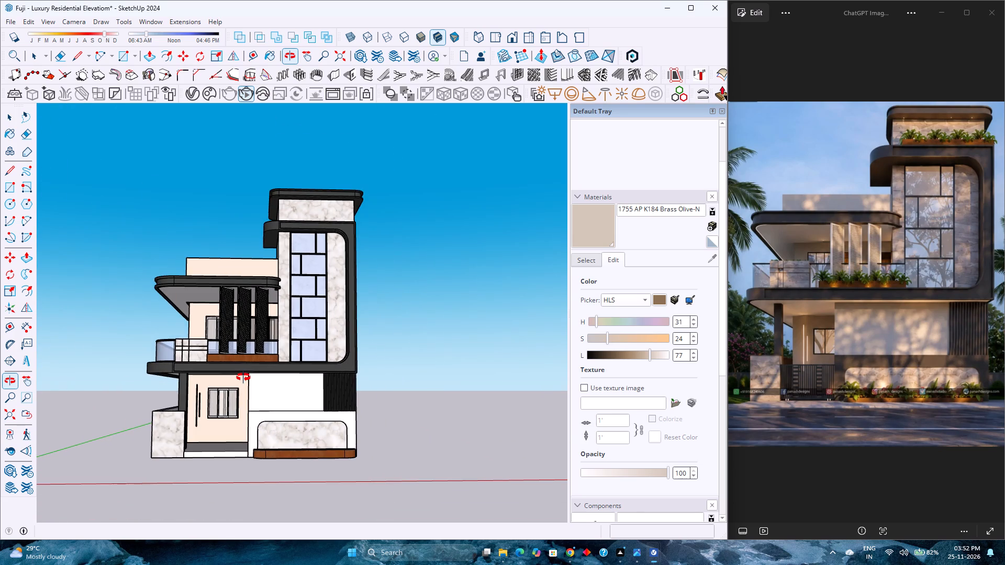
pyautogui.scroll(2, 243, 377)
pyautogui.scroll(-3, 243, 377)
pyautogui.scroll(3, 243, 377)
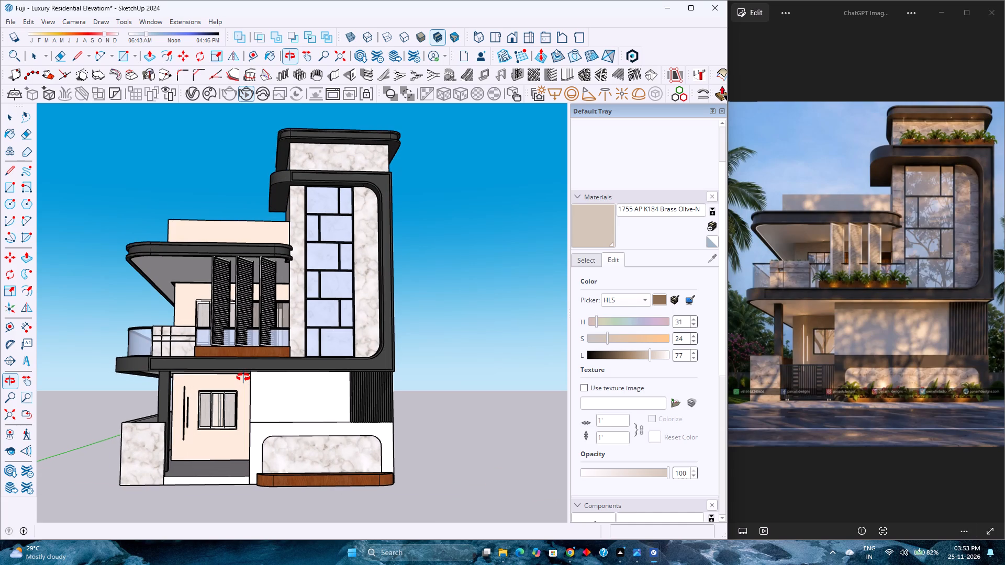
pyautogui.scroll(-3, 243, 377)
pyautogui.scroll(2, 243, 377)
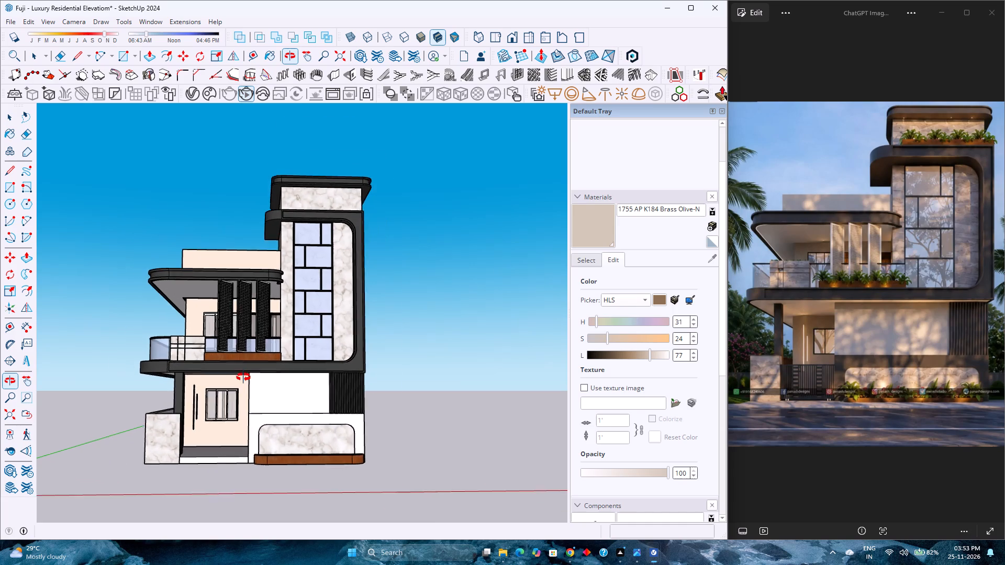
pyautogui.scroll(1, 243, 377)
pyautogui.scroll(-3, 243, 377)
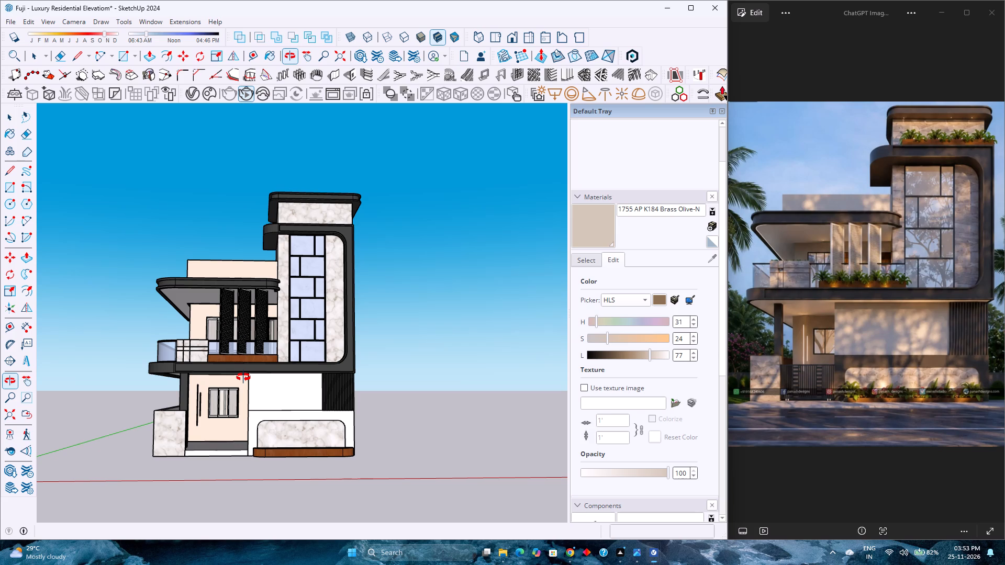
pyautogui.scroll(-3, 255, 360)
pyautogui.scroll(5, 243, 360)
pyautogui.scroll(-3, 242, 362)
pyautogui.scroll(3, 241, 363)
pyautogui.scroll(-4, 240, 366)
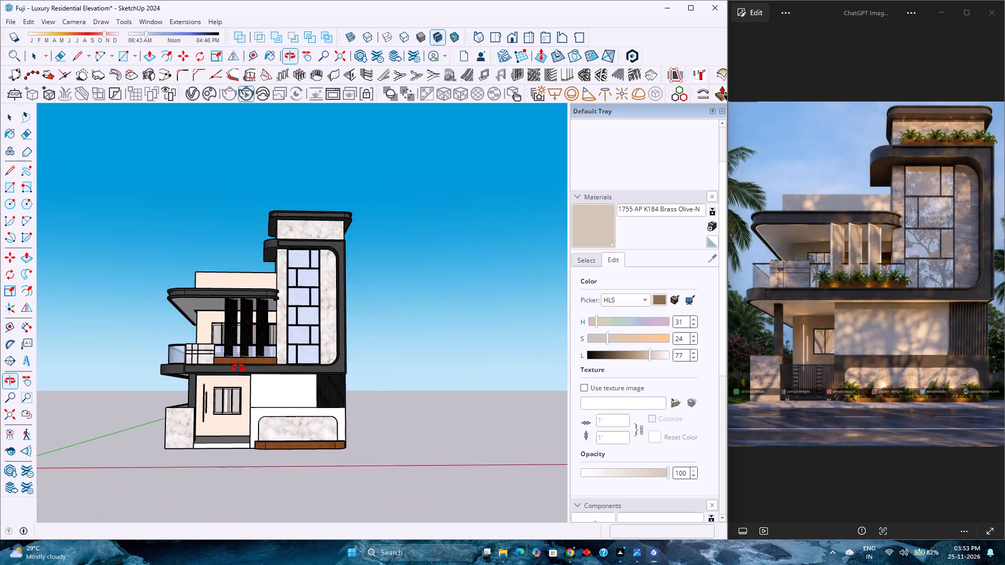
pyautogui.scroll(3, 238, 368)
pyautogui.scroll(-5, 238, 368)
pyautogui.scroll(4, 238, 368)
pyautogui.scroll(-5, 238, 368)
pyautogui.scroll(4, 238, 368)
pyautogui.scroll(-2, 238, 368)
pyautogui.scroll(4, 238, 369)
pyautogui.scroll(-4, 238, 369)
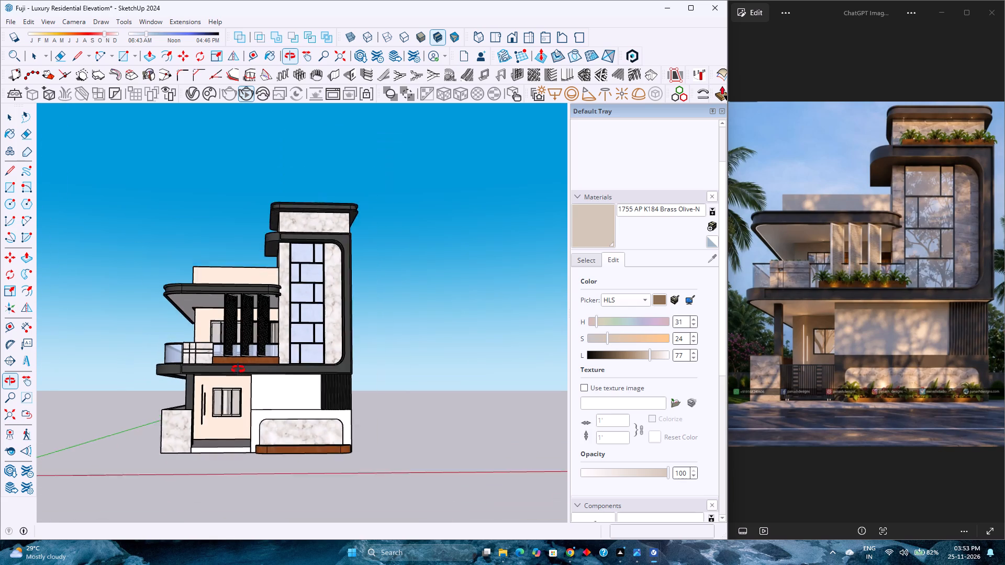
pyautogui.scroll(3, 238, 369)
pyautogui.scroll(-4, 238, 369)
pyautogui.scroll(1, 238, 369)
pyautogui.scroll(-4, 238, 369)
pyautogui.scroll(3, 238, 369)
pyautogui.scroll(-4, 238, 369)
pyautogui.scroll(3, 238, 369)
pyautogui.scroll(-3, 238, 369)
pyautogui.scroll(3, 238, 369)
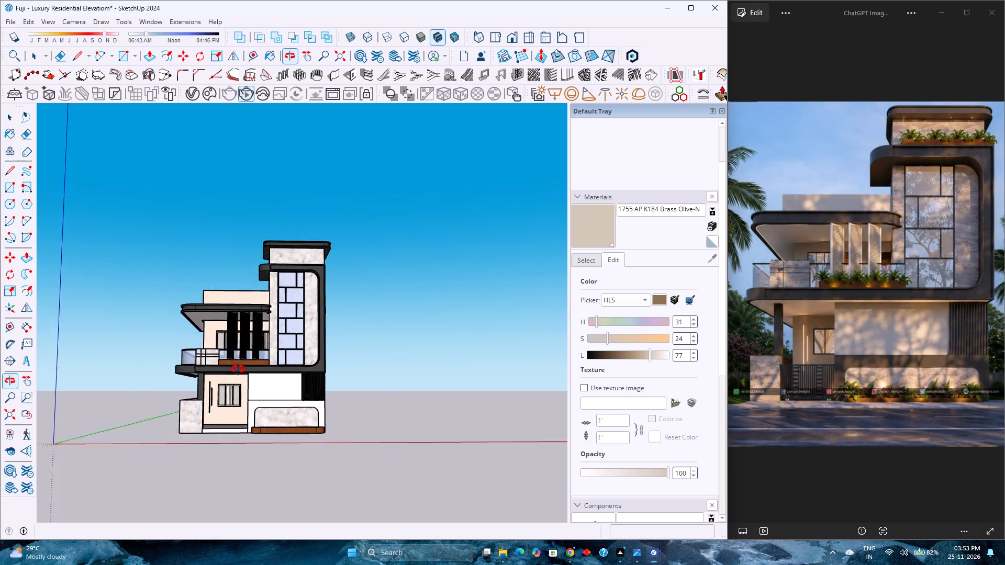
pyautogui.scroll(1, 238, 369)
pyautogui.scroll(-2, 238, 369)
pyautogui.scroll(4, 238, 369)
pyautogui.scroll(-5, 238, 369)
pyautogui.scroll(4, 238, 369)
pyautogui.scroll(-1, 238, 369)
pyautogui.scroll(4, 238, 369)
pyautogui.scroll(-4, 238, 369)
pyautogui.scroll(3, 238, 369)
pyautogui.scroll(-3, 238, 369)
pyautogui.scroll(2, 238, 369)
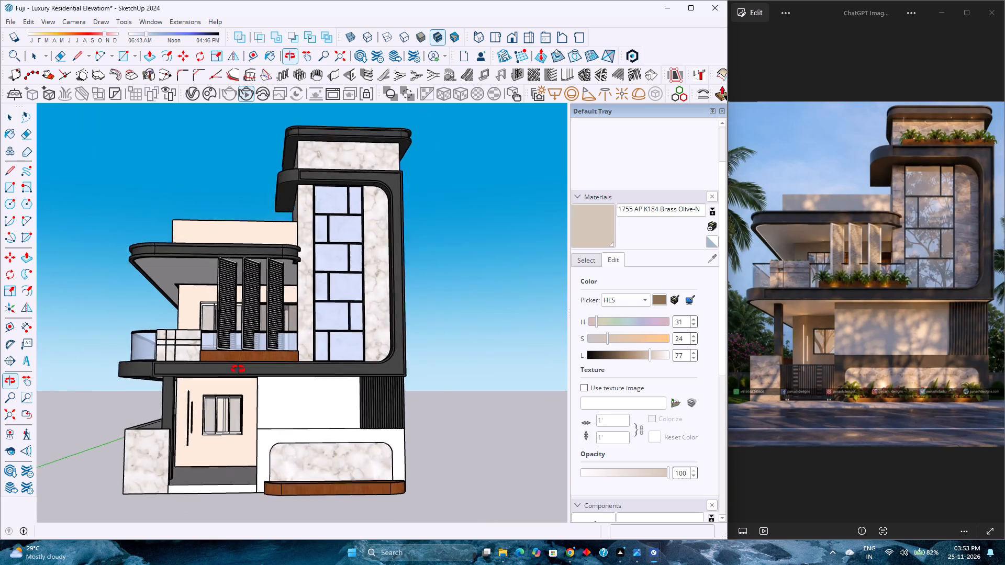
# Examine the cantilevered balcony, its curved canopy and the tall gridded window in the marble wall against the reference image.
pyautogui.scroll(2, 238, 369)
pyautogui.scroll(-4, 238, 369)
pyautogui.scroll(3, 238, 369)
pyautogui.scroll(-3, 238, 369)
pyautogui.scroll(4, 238, 369)
pyautogui.scroll(-5, 238, 369)
pyautogui.scroll(4, 238, 369)
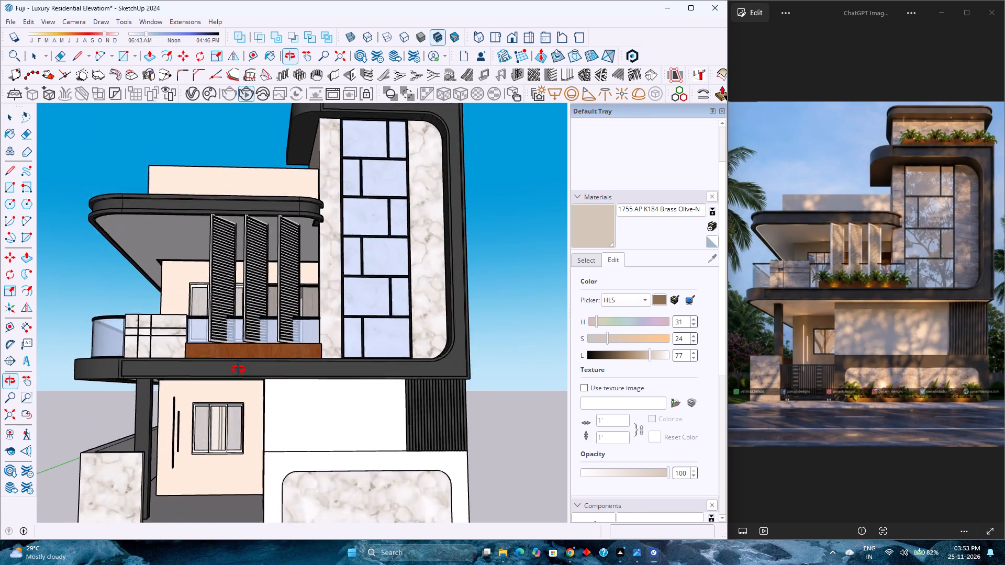
pyautogui.scroll(-4, 238, 369)
pyautogui.scroll(5, 238, 369)
pyautogui.scroll(-4, 238, 369)
pyautogui.scroll(3, 238, 369)
pyautogui.scroll(-5, 238, 369)
pyautogui.scroll(5, 238, 369)
pyautogui.scroll(-5, 238, 369)
pyautogui.scroll(3, 238, 369)
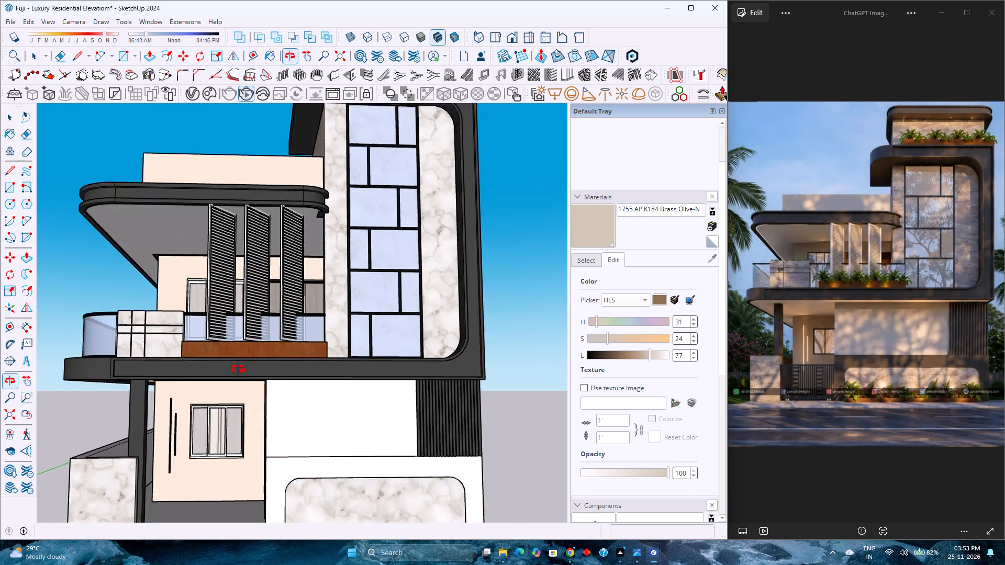
pyautogui.scroll(1, 238, 369)
pyautogui.scroll(-4, 238, 369)
pyautogui.scroll(4, 238, 369)
pyautogui.scroll(-3, 238, 369)
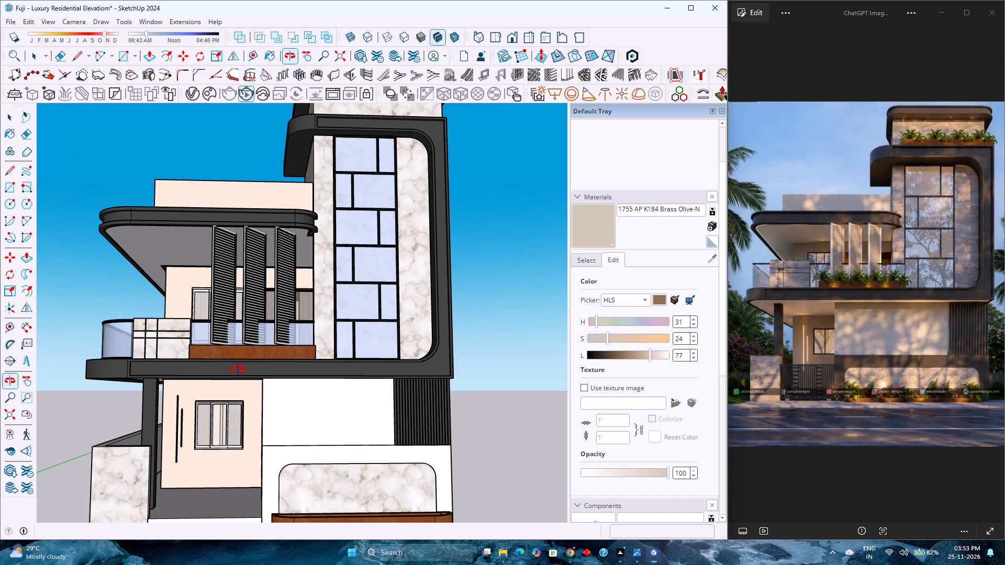
pyautogui.scroll(3, 238, 369)
pyautogui.scroll(-3, 238, 369)
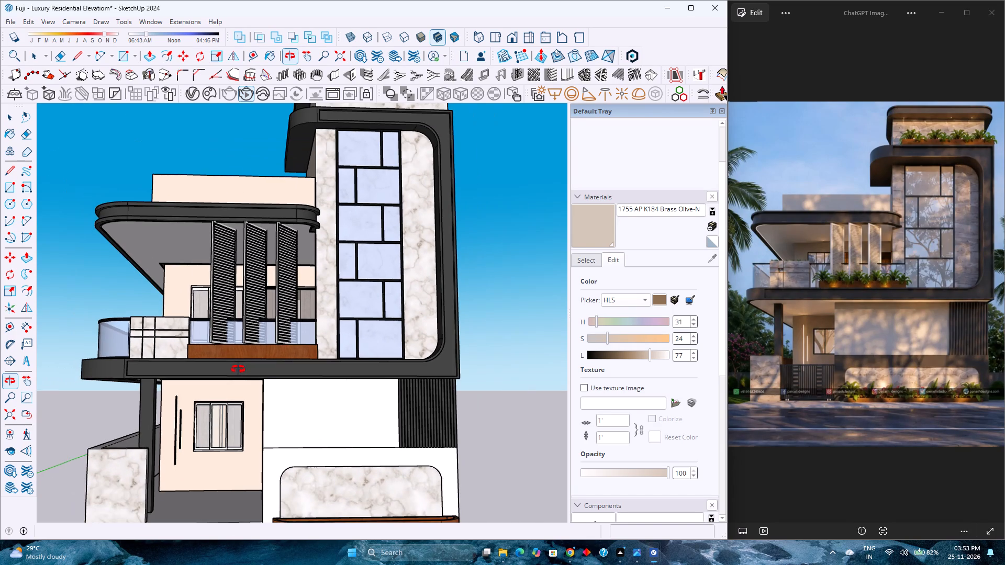
# Inspect the balcony's louvre fins, wooden planter and glass railing up close, along with the ground-floor window and wall below.
pyautogui.scroll(3, 238, 369)
pyautogui.scroll(-2, 238, 369)
pyautogui.scroll(3, 238, 369)
pyautogui.scroll(-4, 238, 369)
pyautogui.scroll(4, 238, 369)
pyautogui.scroll(-4, 238, 369)
pyautogui.scroll(4, 238, 369)
pyautogui.scroll(-4, 238, 369)
pyautogui.scroll(4, 238, 369)
pyautogui.scroll(-1, 238, 369)
pyautogui.scroll(1, 238, 369)
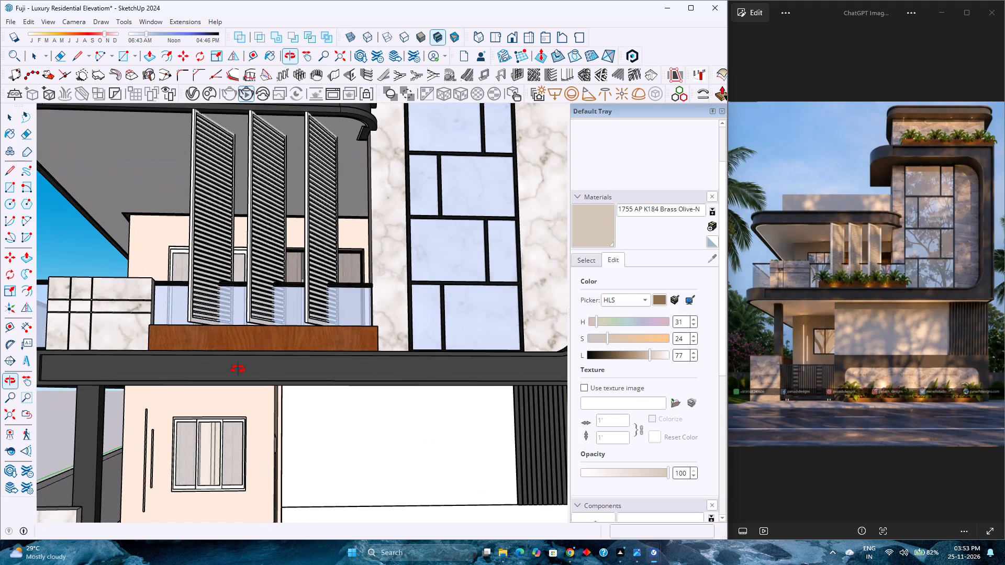
pyautogui.scroll(-3, 238, 369)
pyautogui.scroll(3, 238, 369)
pyautogui.scroll(-1, 238, 369)
pyautogui.scroll(1, 238, 369)
pyautogui.scroll(-4, 238, 369)
pyautogui.scroll(4, 238, 369)
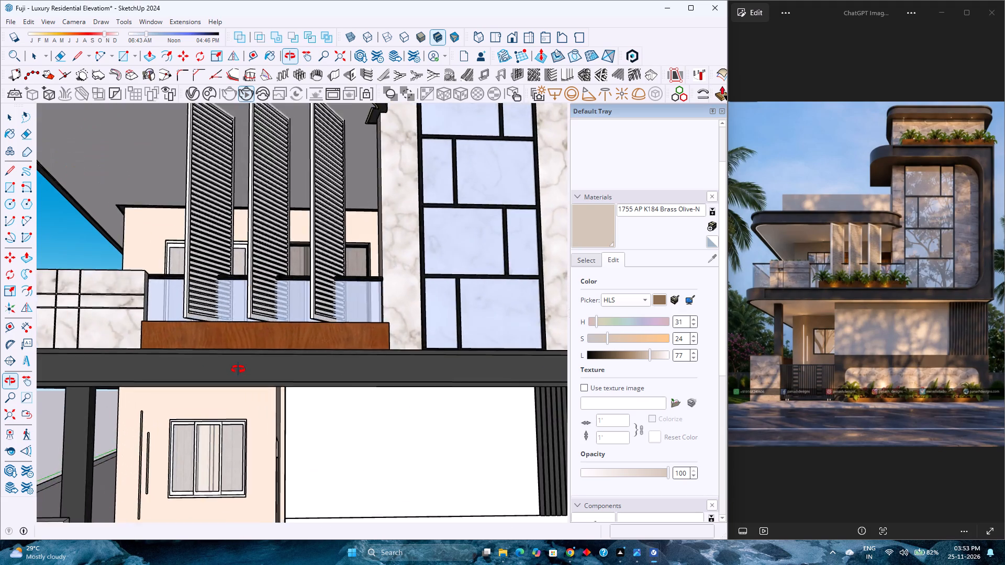
pyautogui.scroll(-4, 238, 369)
pyautogui.scroll(5, 238, 369)
pyautogui.scroll(-5, 238, 369)
pyautogui.scroll(4, 238, 369)
pyautogui.scroll(-4, 238, 369)
pyautogui.scroll(4, 238, 369)
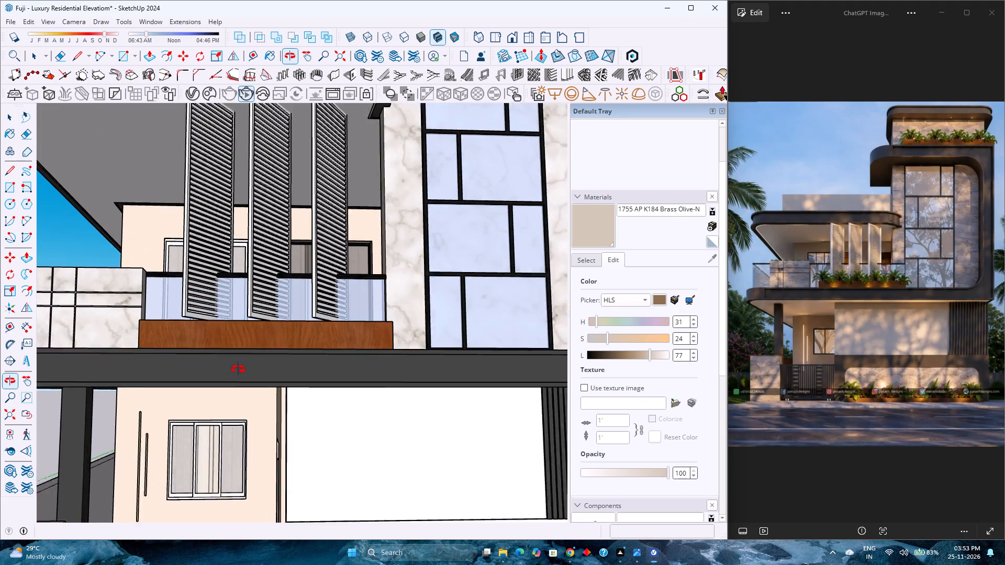
pyautogui.scroll(-5, 238, 369)
pyautogui.scroll(4, 238, 369)
pyautogui.scroll(-5, 238, 369)
pyautogui.scroll(4, 238, 369)
pyautogui.scroll(-1, 238, 369)
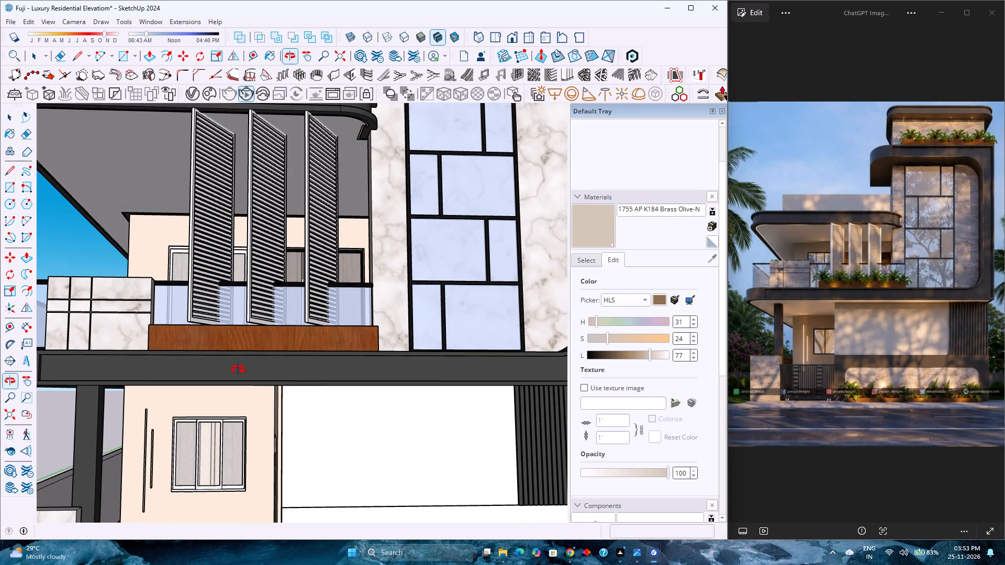
pyautogui.scroll(2, 238, 369)
pyautogui.scroll(-5, 238, 369)
pyautogui.scroll(5, 238, 369)
pyautogui.scroll(-5, 237, 371)
pyautogui.scroll(4, 237, 371)
pyautogui.scroll(-4, 237, 371)
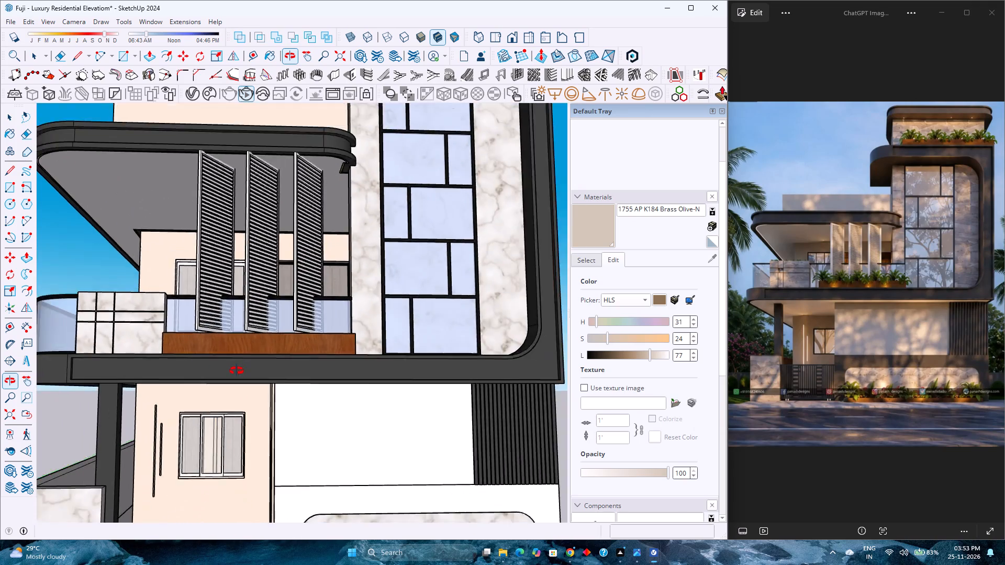
pyautogui.scroll(4, 237, 371)
pyautogui.scroll(-3, 237, 371)
pyautogui.scroll(4, 237, 371)
pyautogui.scroll(-4, 237, 371)
pyautogui.scroll(3, 237, 371)
pyautogui.scroll(-4, 237, 371)
pyautogui.scroll(4, 237, 371)
pyautogui.scroll(-4, 237, 371)
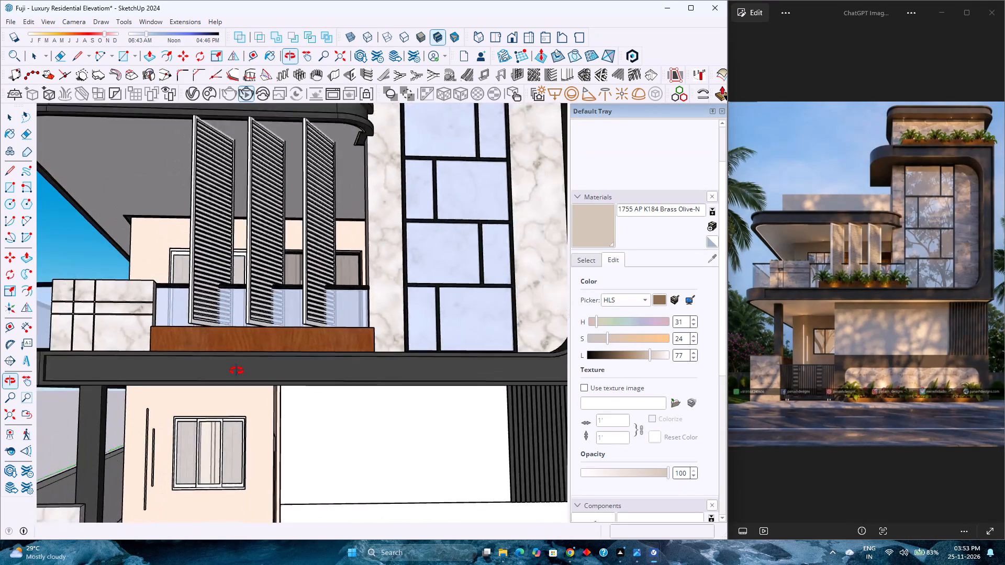
pyautogui.scroll(3, 237, 371)
pyautogui.scroll(-4, 237, 371)
pyautogui.scroll(4, 237, 371)
pyautogui.scroll(-5, 237, 371)
pyautogui.scroll(3, 237, 371)
pyautogui.scroll(-4, 237, 371)
pyautogui.scroll(3, 237, 371)
pyautogui.scroll(-3, 237, 371)
pyautogui.scroll(2, 237, 371)
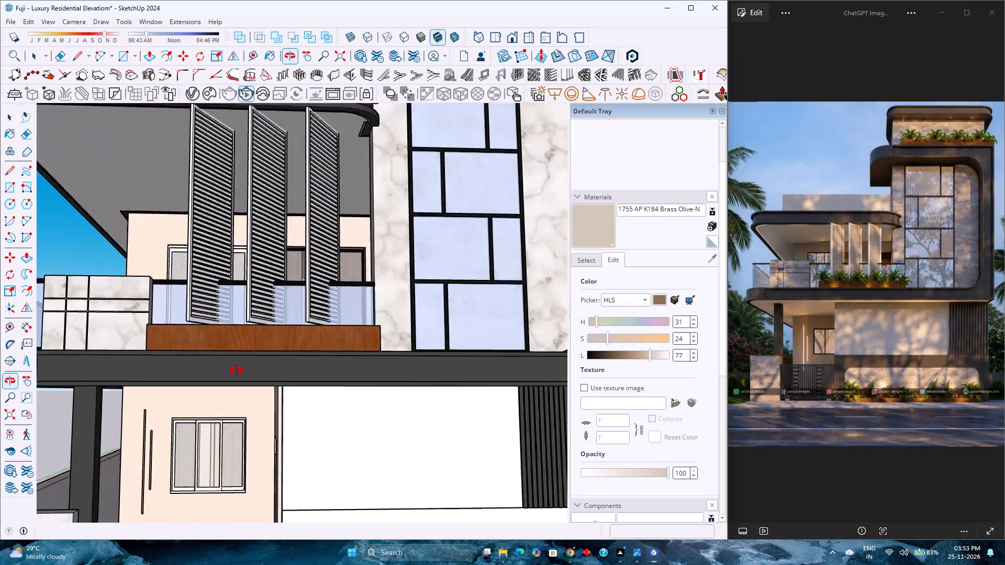
pyautogui.scroll(2, 237, 371)
pyautogui.scroll(-4, 237, 371)
pyautogui.scroll(4, 237, 371)
pyautogui.scroll(-5, 237, 371)
pyautogui.scroll(5, 237, 371)
pyautogui.scroll(-2, 237, 371)
pyautogui.scroll(2, 236, 371)
pyautogui.scroll(-4, 236, 371)
pyautogui.scroll(3, 236, 372)
pyautogui.scroll(-3, 236, 372)
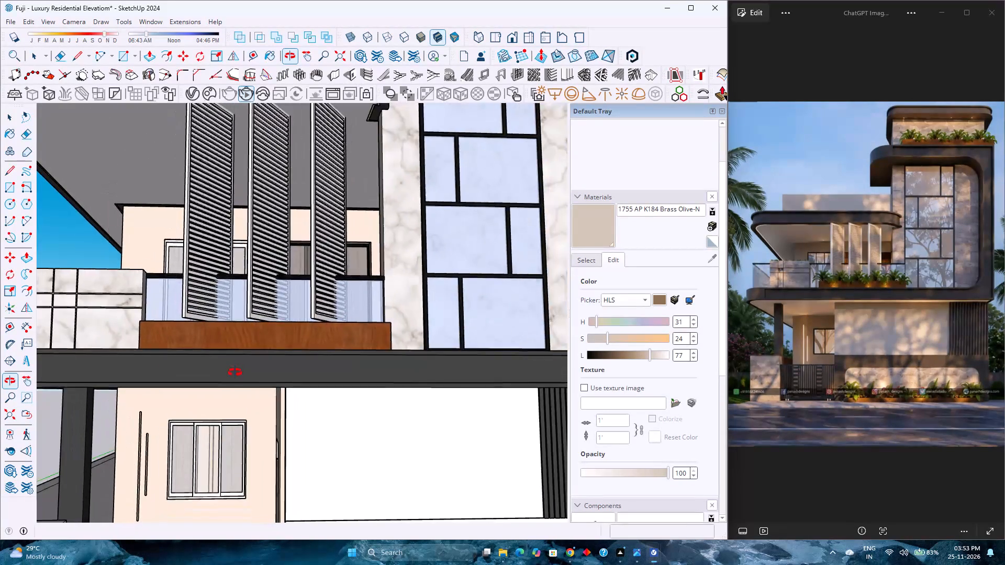
pyautogui.scroll(-1, 235, 372)
pyautogui.scroll(4, 235, 372)
pyautogui.scroll(-4, 235, 372)
pyautogui.scroll(4, 235, 372)
pyautogui.scroll(-3, 235, 372)
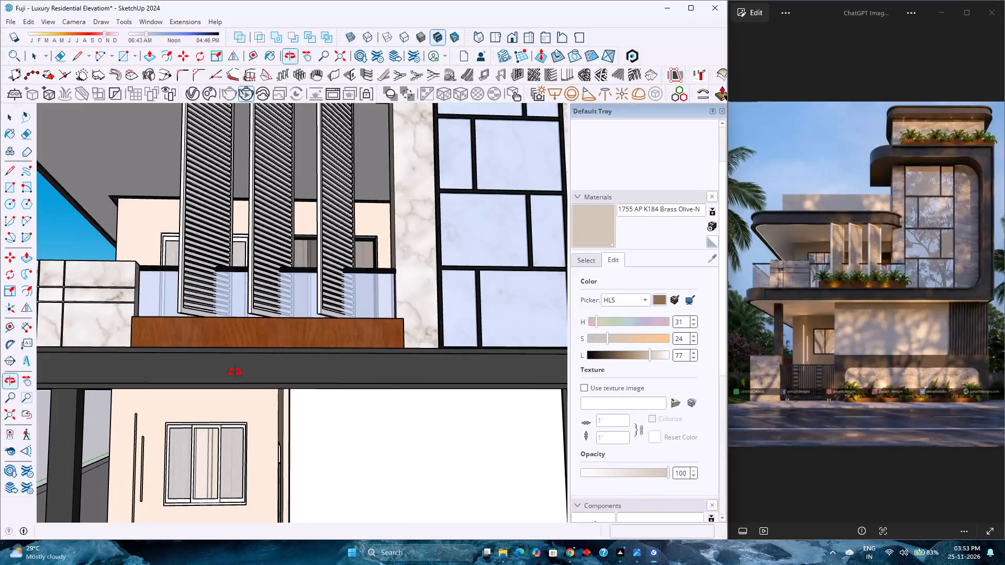
pyautogui.scroll(3, 235, 372)
pyautogui.scroll(-4, 235, 372)
pyautogui.scroll(4, 235, 372)
pyautogui.scroll(-11, 235, 374)
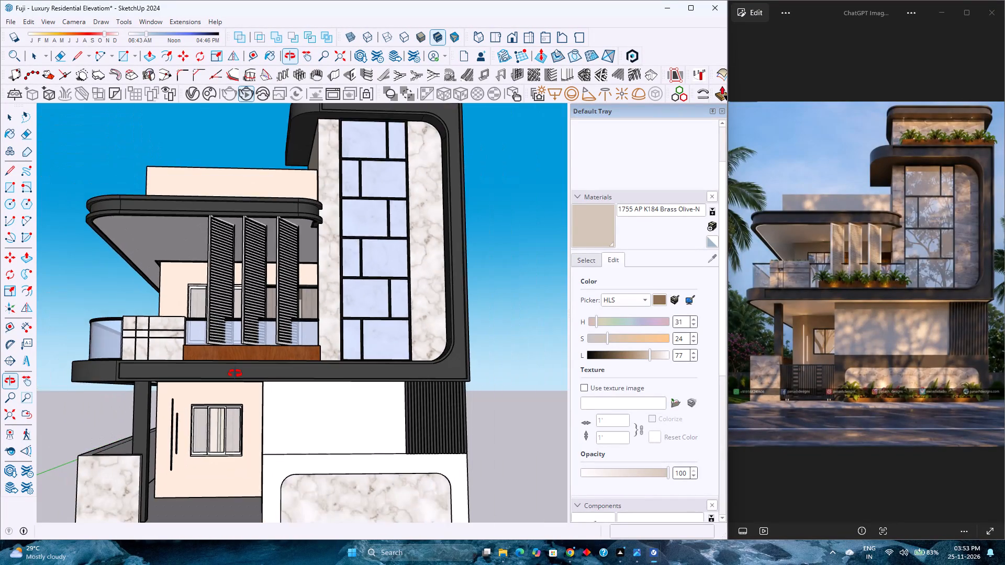
pyautogui.scroll(-10, 235, 374)
pyautogui.scroll(12, 235, 374)
pyautogui.scroll(-2, 234, 374)
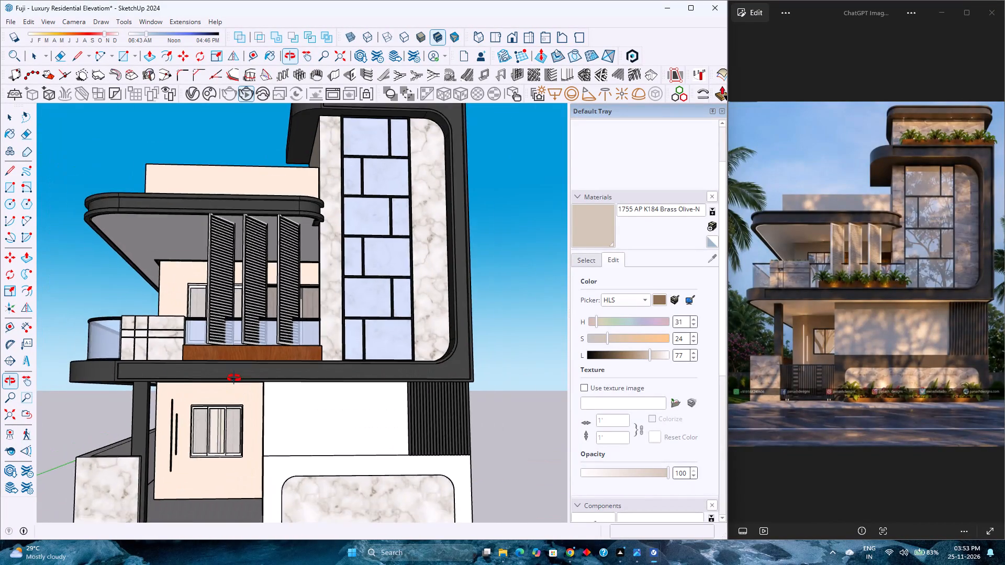
# Inspect the wooden planter, louvre fins and dark slab edge of the balcony, along with the ground-floor window below.
pyautogui.scroll(5, 234, 378)
pyautogui.scroll(-3, 234, 378)
pyautogui.scroll(5, 234, 378)
pyautogui.scroll(-4, 234, 379)
pyautogui.scroll(4, 234, 381)
pyautogui.scroll(-2, 234, 381)
pyautogui.scroll(4, 234, 381)
pyautogui.scroll(-4, 234, 381)
pyautogui.scroll(3, 240, 376)
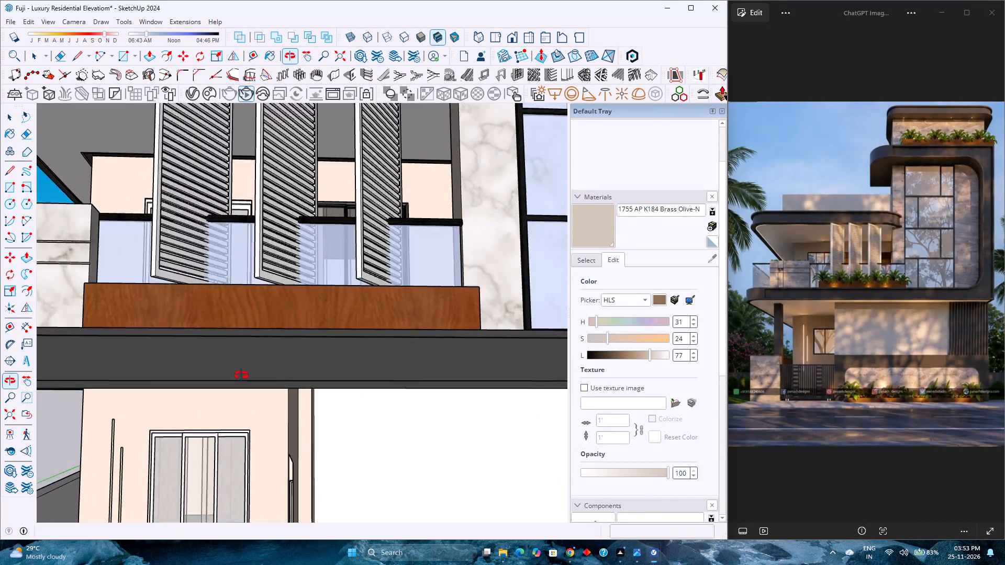
pyautogui.scroll(-7, 241, 375)
pyautogui.press('space')
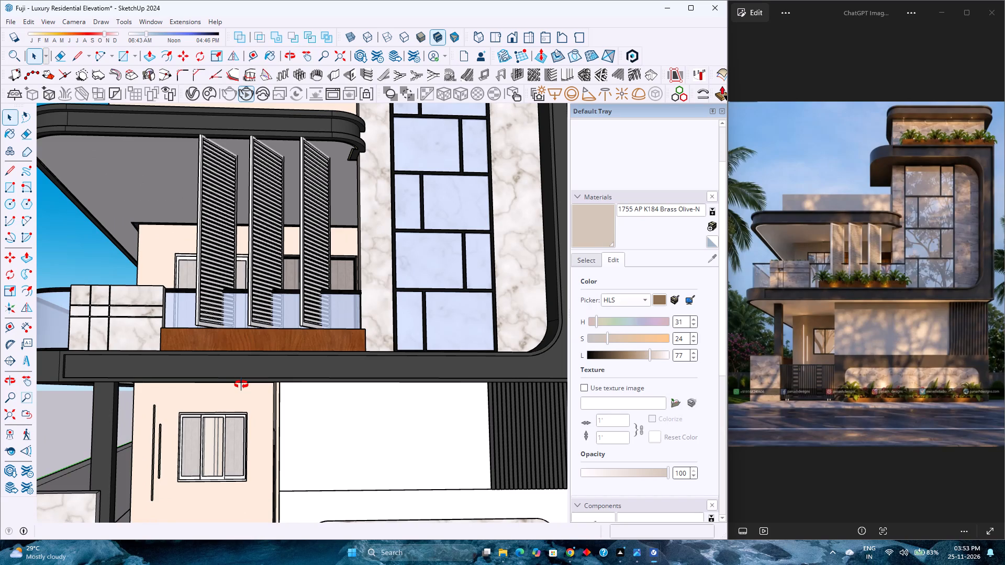
# Review the whole textured house front from varying distances, comparing its proportions and finishes with the reference image.
pyautogui.scroll(-11, 237, 359)
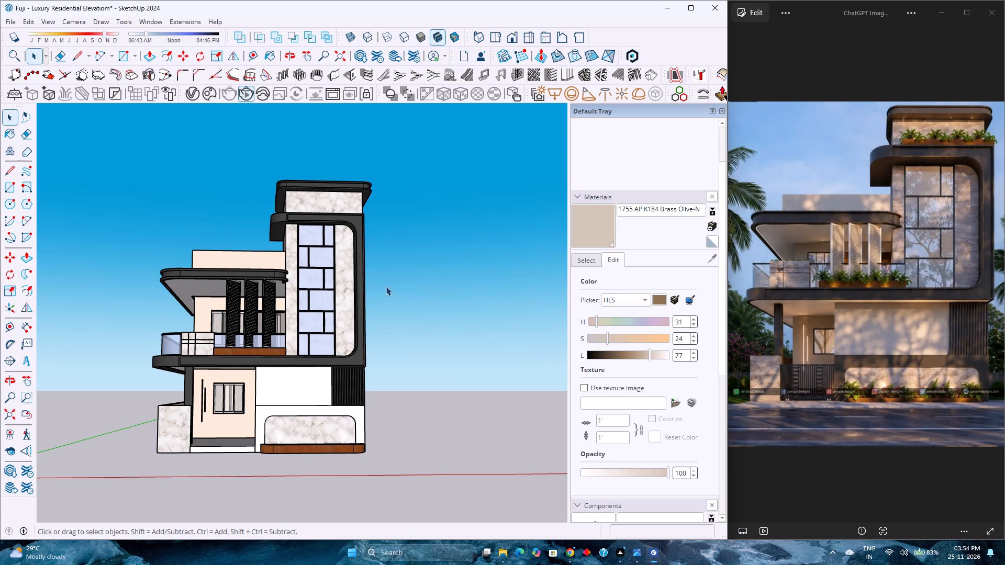
pyautogui.scroll(-4, 386, 286)
pyautogui.scroll(4, 386, 286)
pyautogui.scroll(-5, 386, 285)
pyautogui.scroll(4, 386, 285)
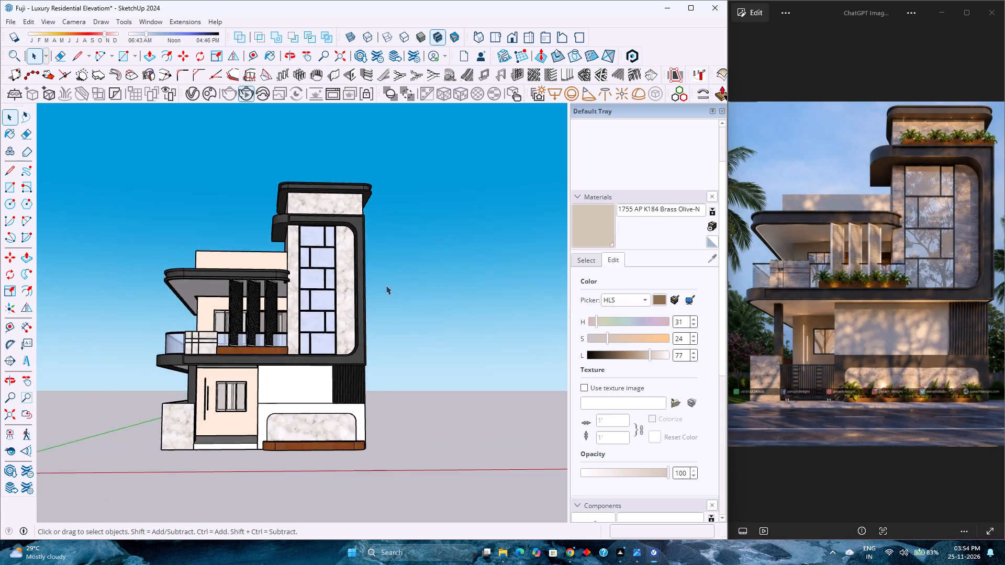
pyautogui.scroll(-4, 386, 285)
pyautogui.scroll(4, 386, 285)
pyautogui.scroll(-4, 386, 285)
pyautogui.scroll(4, 386, 285)
pyautogui.scroll(-3, 386, 285)
pyautogui.scroll(4, 386, 285)
pyautogui.scroll(-4, 386, 285)
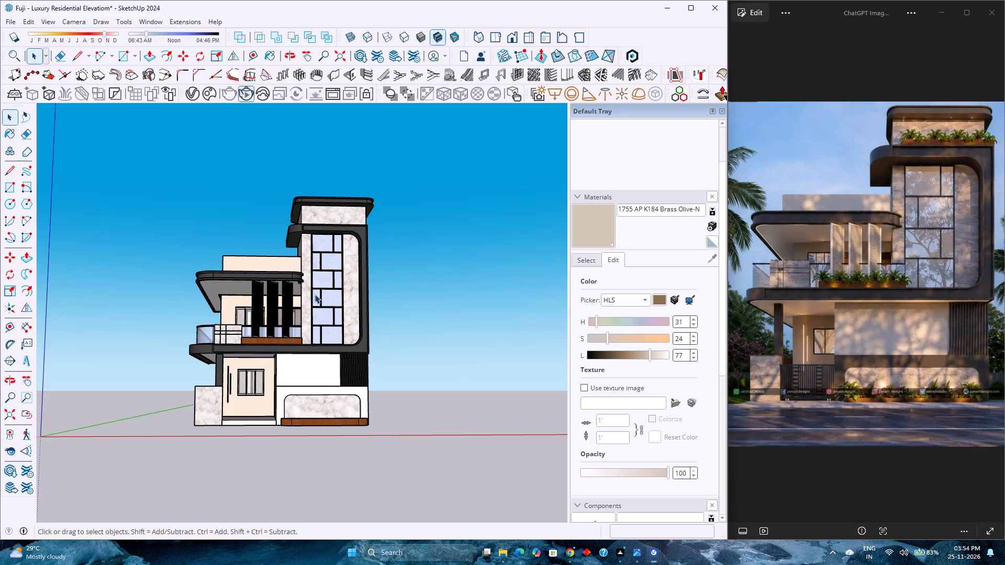
pyautogui.scroll(2, 315, 294)
pyautogui.scroll(-3, 315, 294)
pyautogui.scroll(3, 315, 294)
pyautogui.scroll(-4, 315, 294)
pyautogui.scroll(2, 315, 294)
pyautogui.scroll(-1, 315, 294)
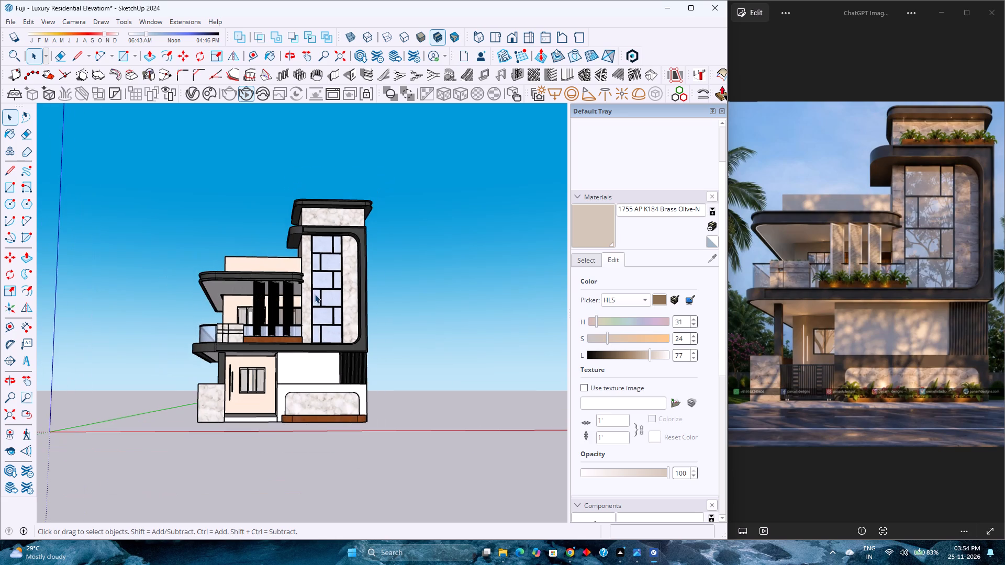
pyautogui.scroll(2, 315, 293)
pyautogui.scroll(-1, 315, 293)
pyautogui.scroll(1, 315, 293)
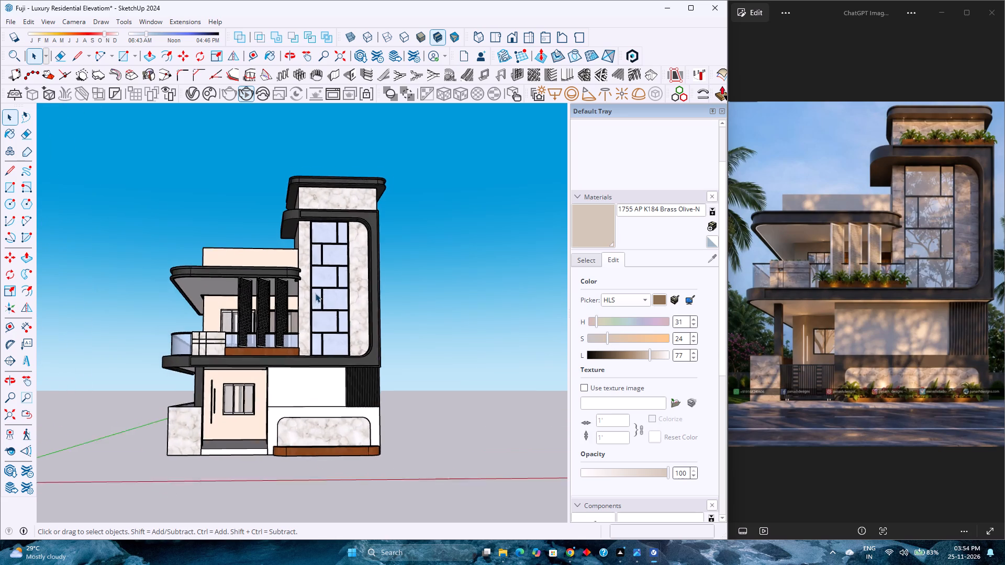
pyautogui.scroll(-3, 315, 293)
pyautogui.scroll(2, 315, 293)
pyautogui.scroll(-2, 315, 293)
pyautogui.scroll(3, 315, 293)
pyautogui.scroll(-3, 315, 293)
pyautogui.scroll(3, 315, 293)
pyautogui.scroll(-2, 315, 293)
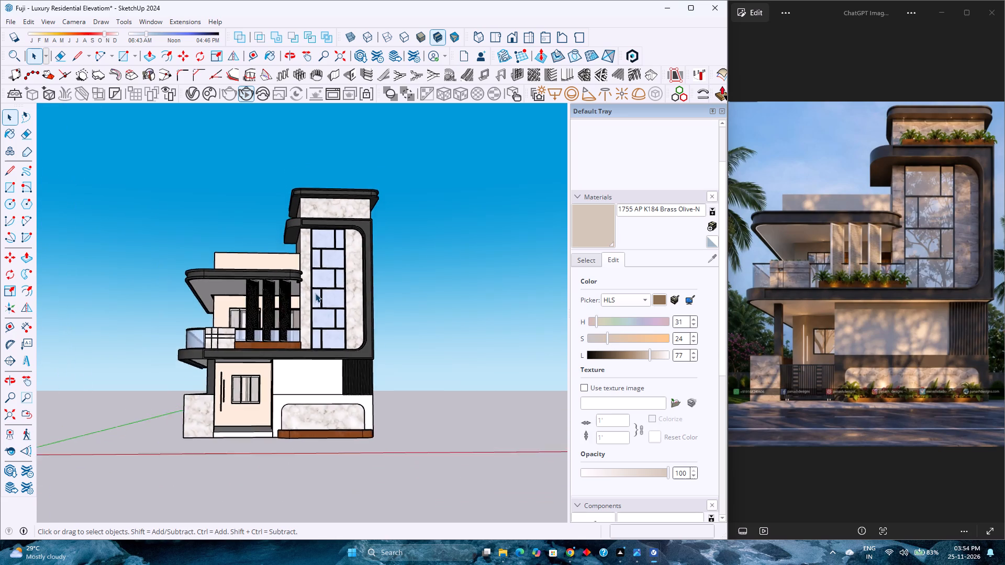
pyautogui.scroll(2, 315, 293)
pyautogui.scroll(-3, 315, 293)
pyautogui.scroll(1, 315, 293)
pyautogui.scroll(-3, 315, 293)
pyautogui.scroll(2, 315, 293)
pyautogui.scroll(-1, 315, 293)
pyautogui.scroll(2, 315, 293)
pyautogui.scroll(-3, 315, 293)
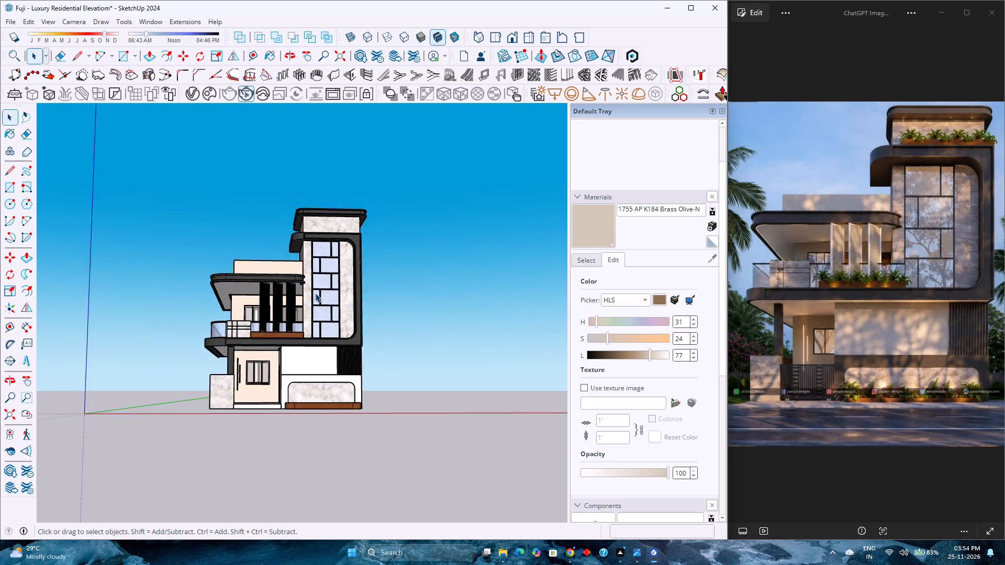
pyautogui.scroll(2, 315, 293)
pyautogui.scroll(-3, 315, 293)
pyautogui.scroll(3, 315, 293)
pyautogui.scroll(-4, 315, 293)
pyautogui.scroll(4, 315, 293)
pyautogui.scroll(-3, 315, 293)
pyautogui.scroll(4, 315, 293)
pyautogui.scroll(-2, 315, 293)
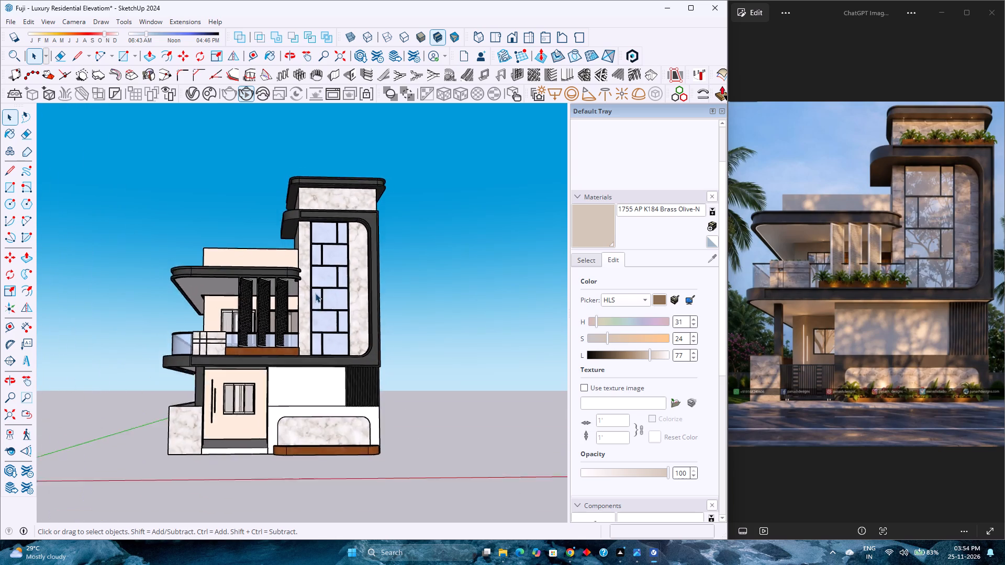
pyautogui.scroll(-1, 315, 293)
pyautogui.scroll(3, 315, 293)
pyautogui.scroll(-3, 315, 293)
pyautogui.scroll(2, 315, 293)
pyautogui.scroll(-3, 315, 293)
pyautogui.scroll(3, 315, 293)
pyautogui.scroll(-1, 315, 293)
pyautogui.scroll(3, 315, 293)
pyautogui.scroll(-3, 315, 293)
pyautogui.scroll(3, 315, 293)
pyautogui.scroll(-4, 315, 293)
pyautogui.scroll(3, 315, 293)
pyautogui.scroll(-1, 315, 293)
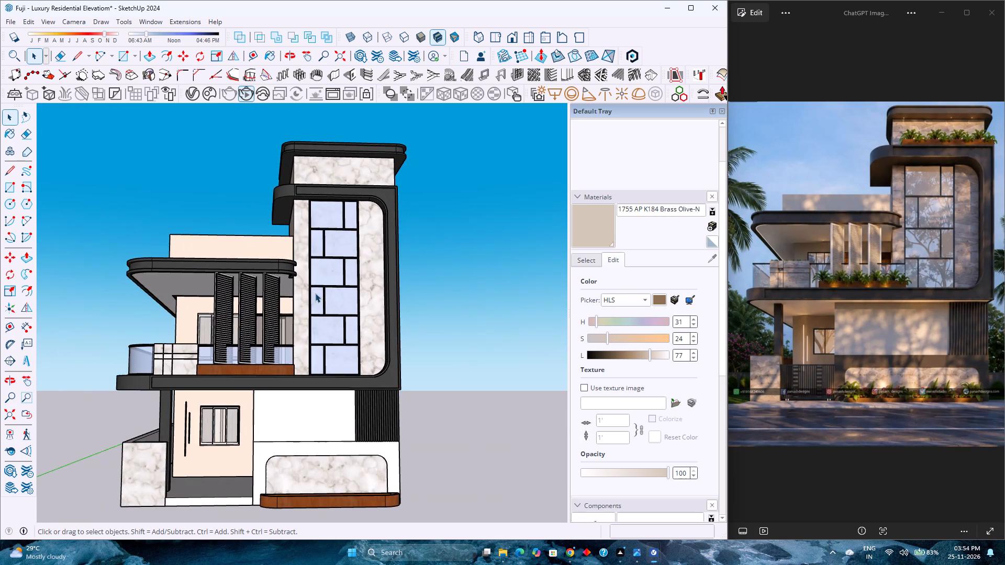
pyautogui.scroll(-2, 315, 293)
pyautogui.scroll(2, 315, 293)
pyautogui.scroll(-2, 315, 293)
pyautogui.scroll(2, 315, 293)
pyautogui.scroll(-4, 315, 293)
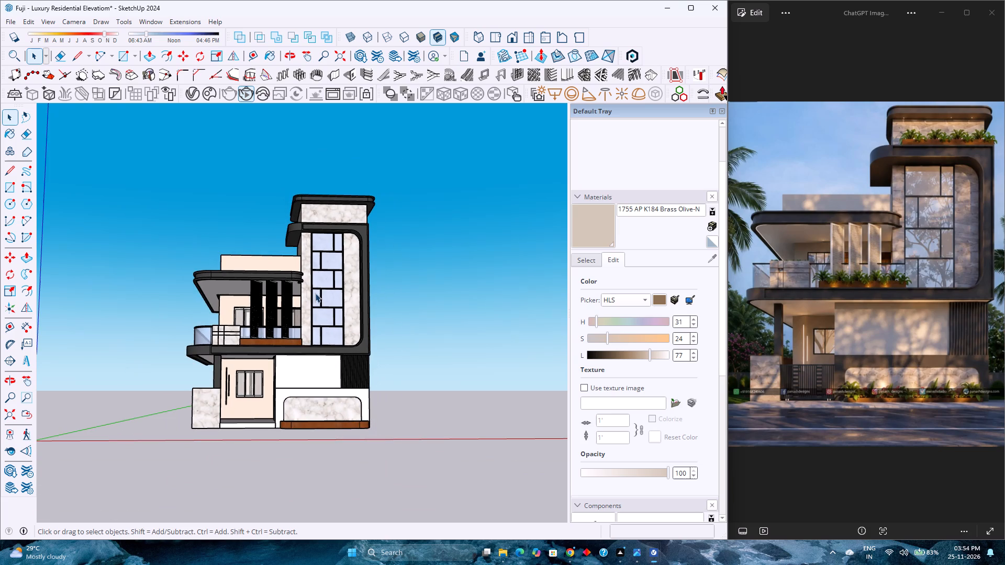
pyautogui.scroll(-3, 315, 293)
pyautogui.scroll(1, 315, 293)
pyautogui.scroll(-1, 315, 293)
pyautogui.scroll(2, 315, 293)
pyautogui.scroll(-2, 315, 293)
pyautogui.scroll(4, 315, 293)
pyautogui.scroll(-5, 315, 293)
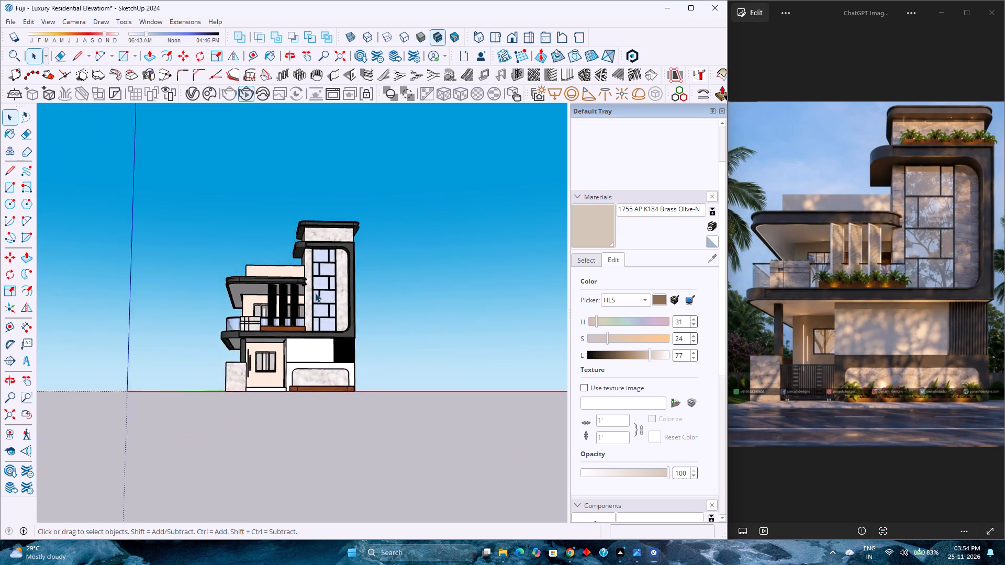
# Compare the full front elevation with the reference image, from the roof canopy to the marble base wall and planter.
pyautogui.scroll(4, 315, 293)
pyautogui.scroll(-2, 315, 293)
pyautogui.scroll(4, 315, 293)
pyautogui.scroll(-4, 315, 293)
pyautogui.scroll(5, 315, 293)
pyautogui.scroll(-4, 315, 293)
pyautogui.scroll(4, 315, 293)
pyautogui.scroll(-5, 315, 292)
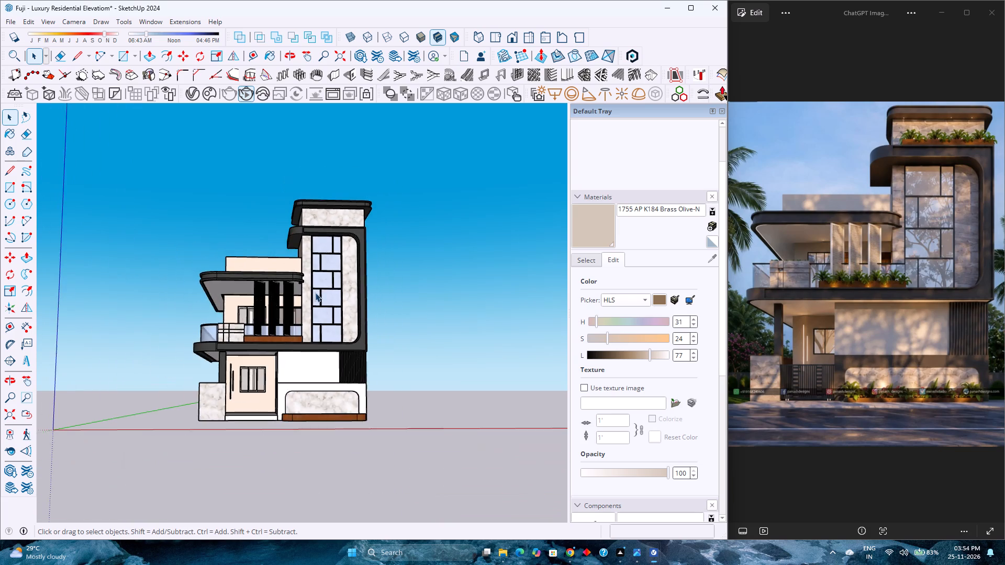
pyautogui.scroll(3, 315, 292)
pyautogui.scroll(-3, 315, 292)
pyautogui.scroll(3, 315, 292)
pyautogui.scroll(-4, 315, 292)
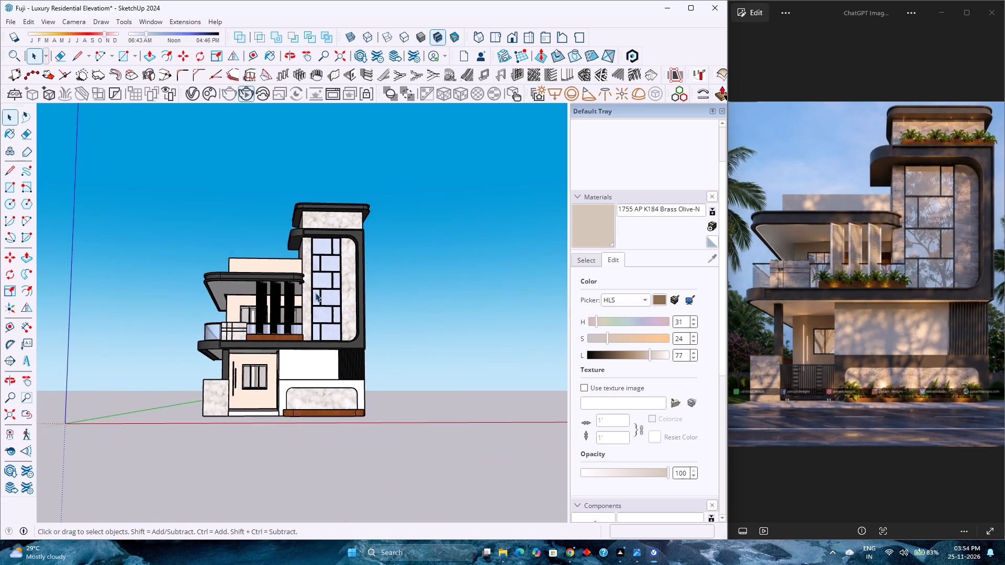
pyautogui.scroll(2, 315, 292)
pyautogui.scroll(-3, 315, 292)
pyautogui.scroll(3, 315, 292)
pyautogui.scroll(-1, 315, 292)
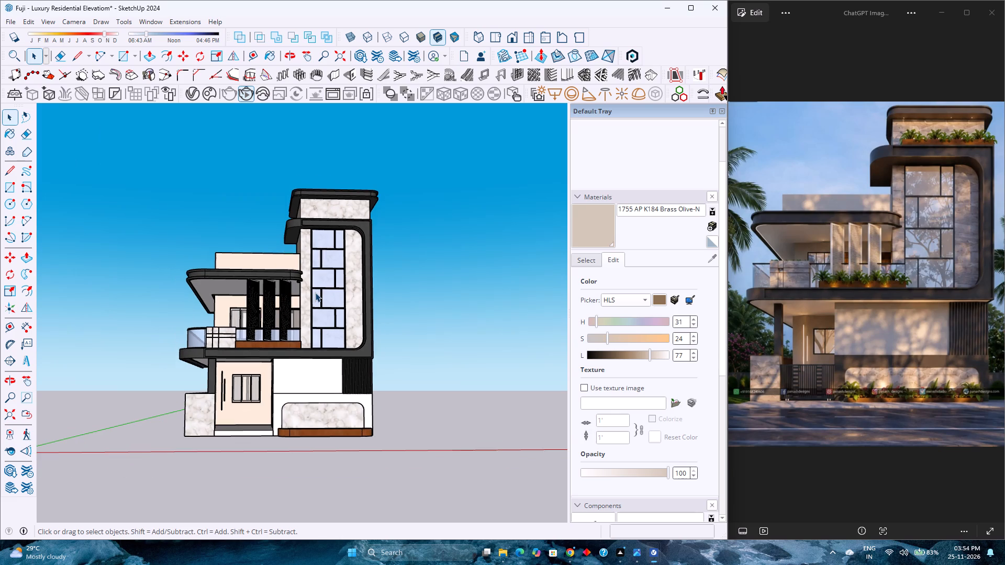
pyautogui.scroll(2, 315, 292)
pyautogui.scroll(-2, 315, 292)
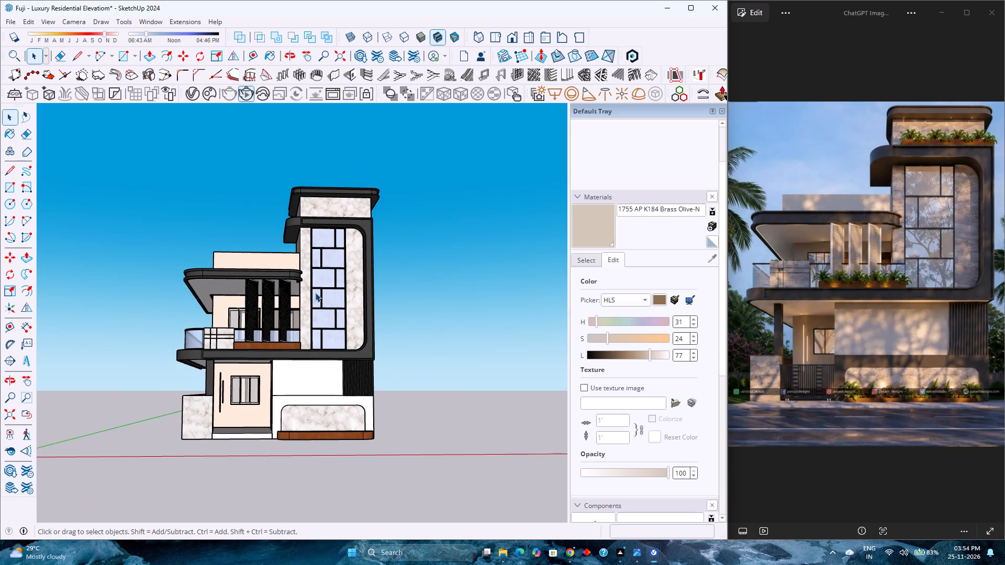
pyautogui.scroll(1, 315, 292)
pyautogui.scroll(-2, 315, 292)
pyautogui.scroll(2, 315, 292)
pyautogui.scroll(-3, 315, 292)
pyautogui.scroll(3, 315, 292)
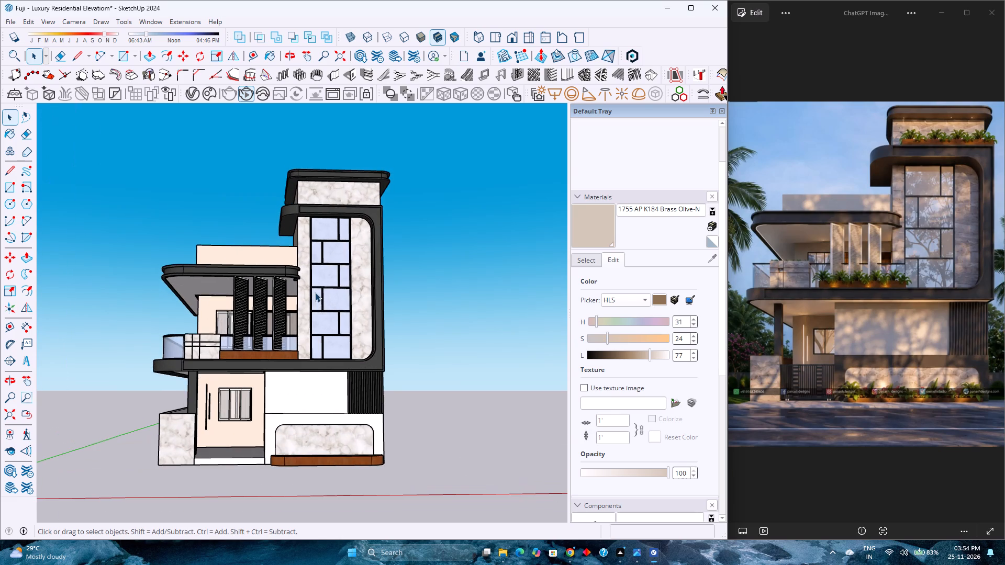
pyautogui.scroll(-1, 317, 292)
pyautogui.scroll(2, 317, 292)
pyautogui.scroll(-3, 317, 292)
pyautogui.scroll(3, 317, 292)
pyautogui.scroll(-3, 317, 292)
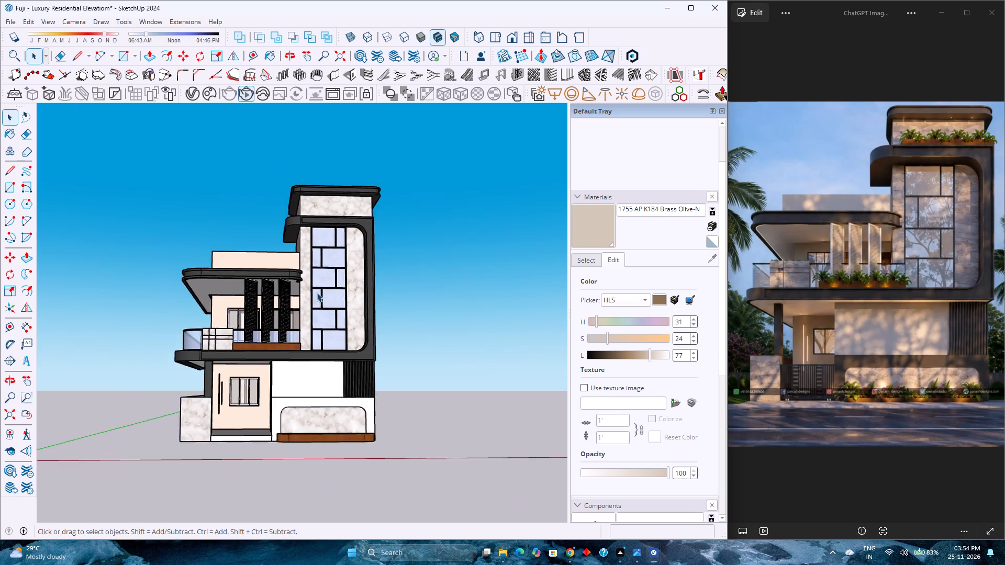
pyautogui.scroll(3, 317, 292)
pyautogui.scroll(-4, 317, 292)
pyautogui.scroll(4, 317, 292)
pyautogui.scroll(-3, 317, 292)
pyautogui.scroll(4, 317, 292)
pyautogui.scroll(-3, 317, 292)
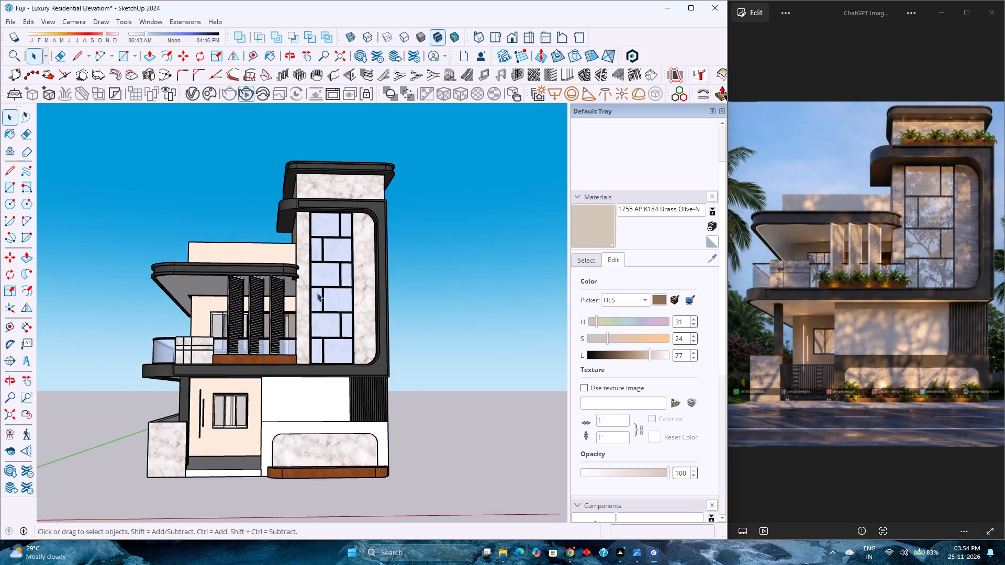
pyautogui.scroll(2, 317, 292)
pyautogui.scroll(-4, 317, 292)
pyautogui.scroll(4, 317, 292)
pyautogui.scroll(-4, 317, 292)
pyautogui.scroll(4, 316, 293)
pyautogui.scroll(-3, 316, 293)
pyautogui.scroll(3, 316, 293)
pyautogui.scroll(-4, 316, 293)
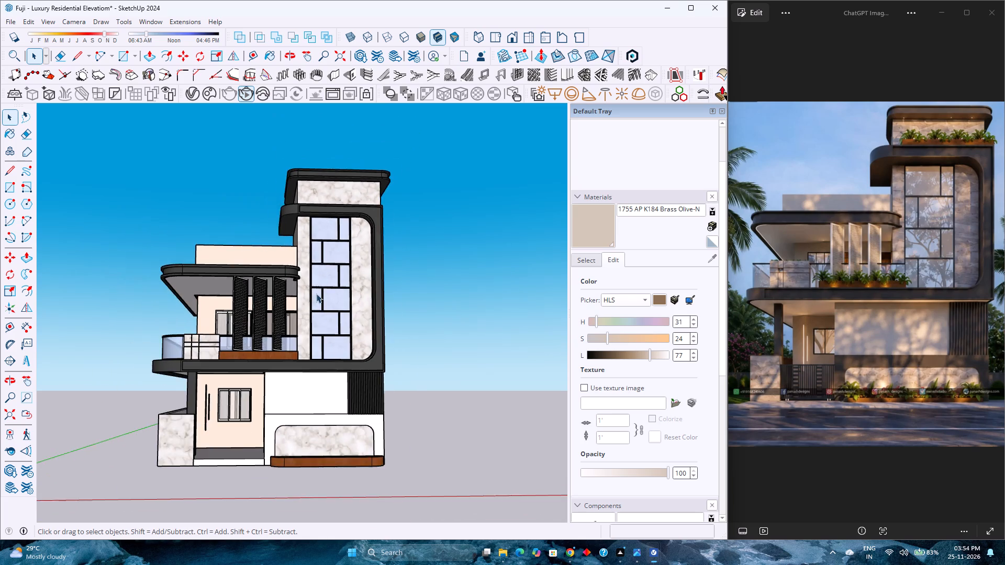
pyautogui.scroll(3, 316, 293)
pyautogui.scroll(-3, 316, 293)
pyautogui.scroll(3, 316, 293)
pyautogui.scroll(-3, 316, 293)
pyautogui.scroll(3, 316, 293)
pyautogui.scroll(-2, 316, 293)
pyautogui.scroll(3, 316, 293)
pyautogui.scroll(-4, 316, 293)
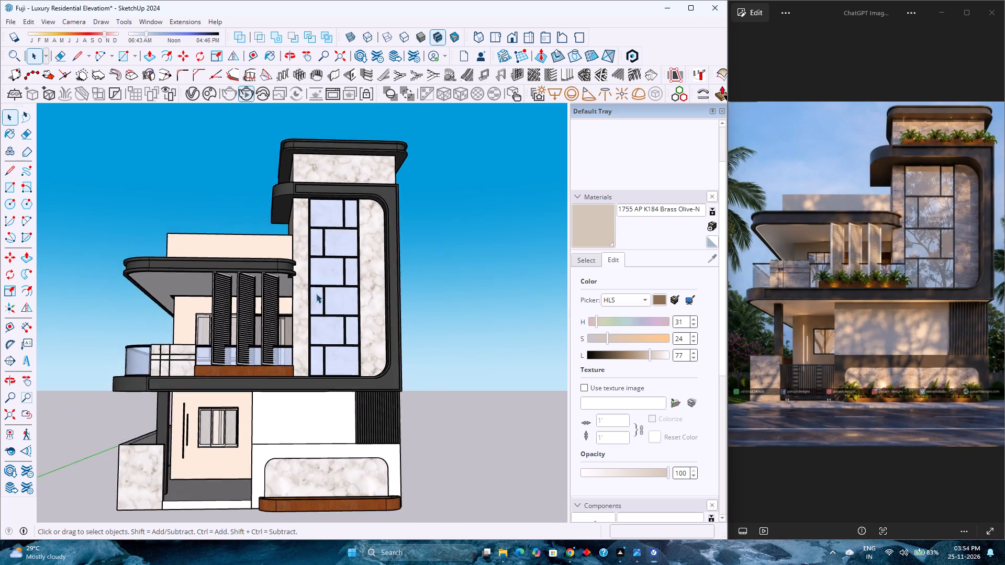
# Examine the tall gridded window, its marble surround and the adjoining balcony against the reference image.
pyautogui.scroll(4, 316, 293)
pyautogui.scroll(-3, 316, 293)
pyautogui.scroll(3, 316, 293)
pyautogui.scroll(-3, 316, 293)
pyautogui.scroll(3, 316, 293)
pyautogui.scroll(-3, 316, 293)
pyautogui.scroll(3, 316, 293)
pyautogui.scroll(-3, 316, 293)
pyautogui.scroll(1, 316, 293)
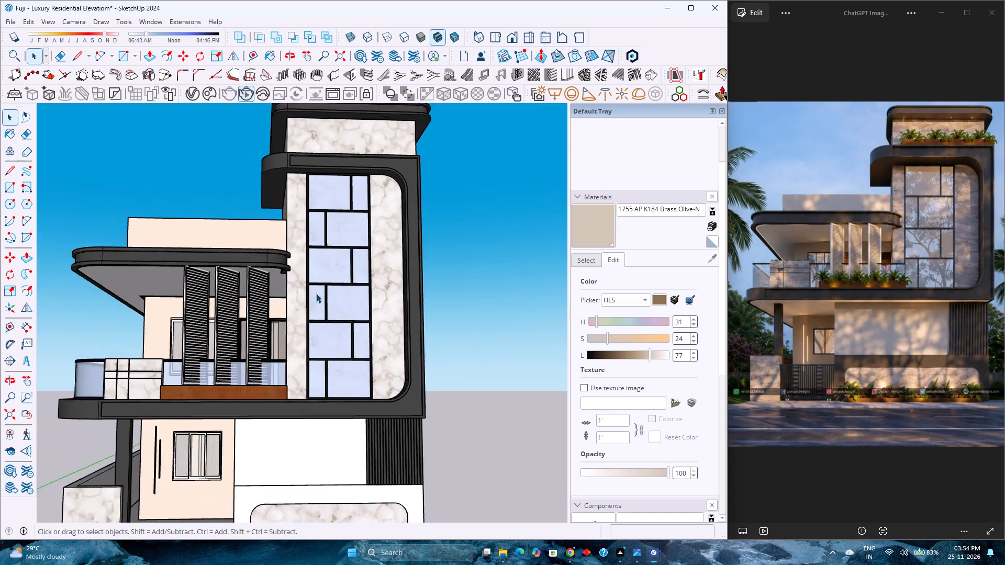
pyautogui.scroll(2, 316, 293)
pyautogui.scroll(-4, 316, 293)
pyautogui.scroll(4, 316, 293)
pyautogui.scroll(-4, 316, 293)
pyautogui.scroll(2, 316, 293)
pyautogui.scroll(-2, 316, 293)
pyautogui.scroll(2, 316, 293)
pyautogui.scroll(-3, 316, 293)
pyautogui.scroll(3, 316, 293)
pyautogui.scroll(-3, 316, 293)
pyautogui.scroll(2, 316, 293)
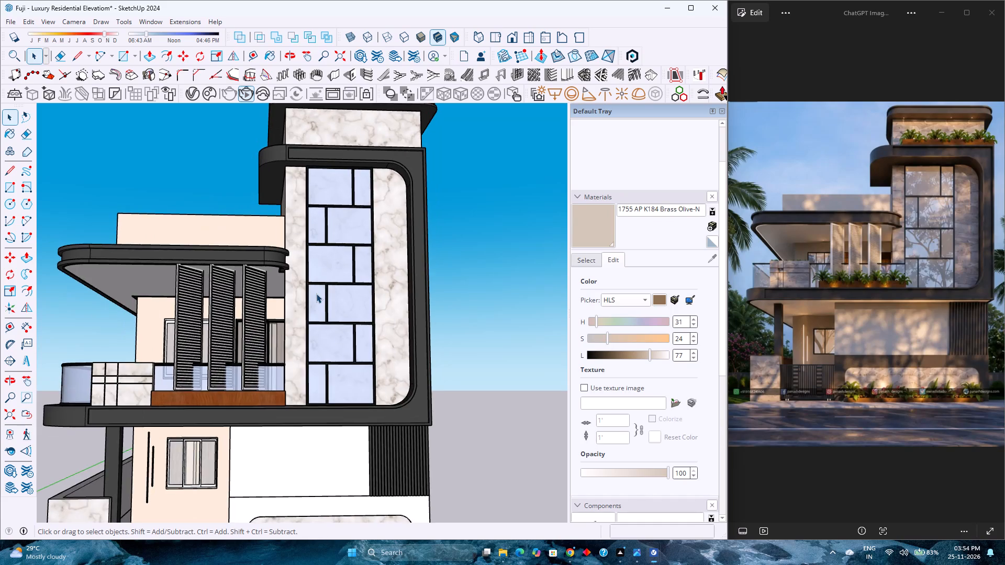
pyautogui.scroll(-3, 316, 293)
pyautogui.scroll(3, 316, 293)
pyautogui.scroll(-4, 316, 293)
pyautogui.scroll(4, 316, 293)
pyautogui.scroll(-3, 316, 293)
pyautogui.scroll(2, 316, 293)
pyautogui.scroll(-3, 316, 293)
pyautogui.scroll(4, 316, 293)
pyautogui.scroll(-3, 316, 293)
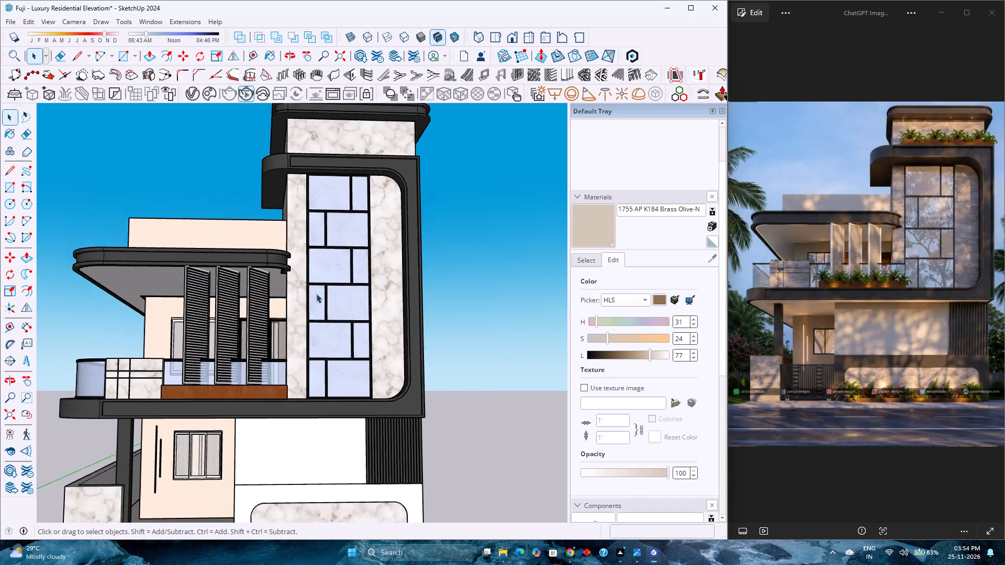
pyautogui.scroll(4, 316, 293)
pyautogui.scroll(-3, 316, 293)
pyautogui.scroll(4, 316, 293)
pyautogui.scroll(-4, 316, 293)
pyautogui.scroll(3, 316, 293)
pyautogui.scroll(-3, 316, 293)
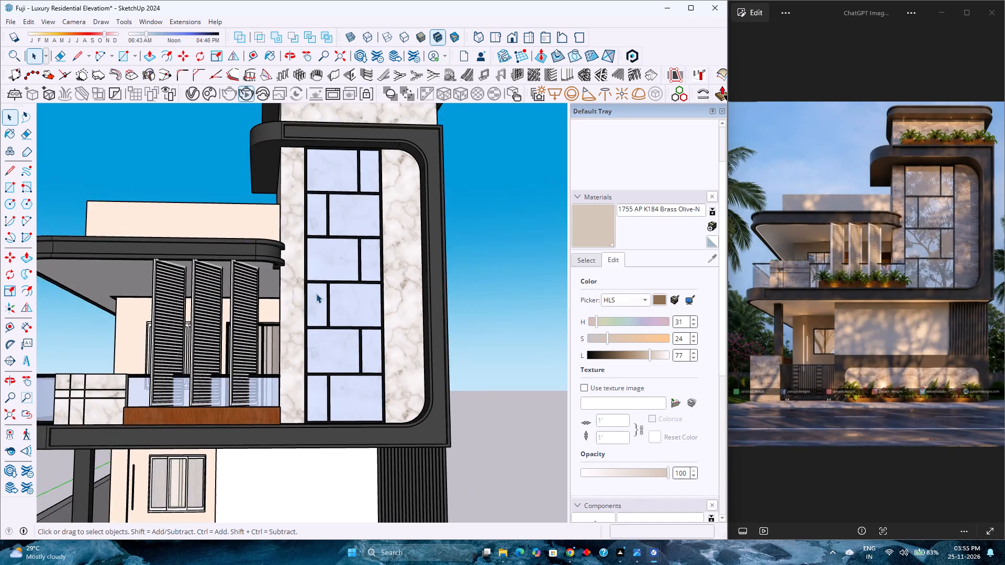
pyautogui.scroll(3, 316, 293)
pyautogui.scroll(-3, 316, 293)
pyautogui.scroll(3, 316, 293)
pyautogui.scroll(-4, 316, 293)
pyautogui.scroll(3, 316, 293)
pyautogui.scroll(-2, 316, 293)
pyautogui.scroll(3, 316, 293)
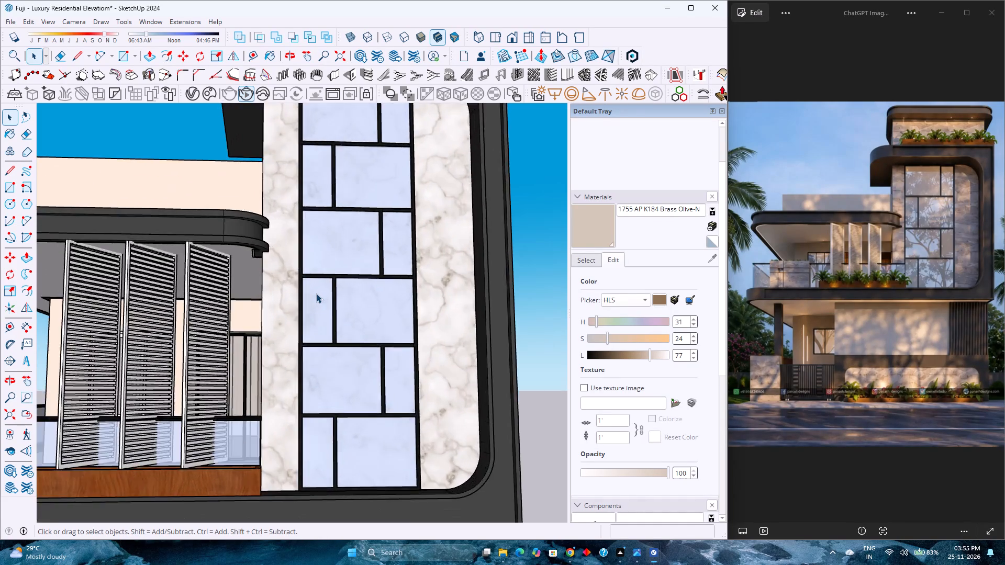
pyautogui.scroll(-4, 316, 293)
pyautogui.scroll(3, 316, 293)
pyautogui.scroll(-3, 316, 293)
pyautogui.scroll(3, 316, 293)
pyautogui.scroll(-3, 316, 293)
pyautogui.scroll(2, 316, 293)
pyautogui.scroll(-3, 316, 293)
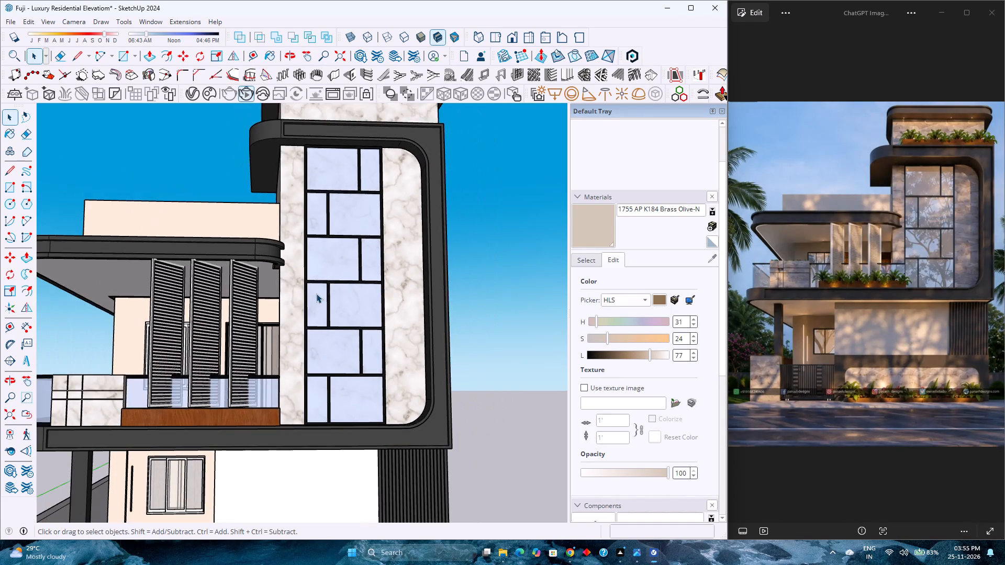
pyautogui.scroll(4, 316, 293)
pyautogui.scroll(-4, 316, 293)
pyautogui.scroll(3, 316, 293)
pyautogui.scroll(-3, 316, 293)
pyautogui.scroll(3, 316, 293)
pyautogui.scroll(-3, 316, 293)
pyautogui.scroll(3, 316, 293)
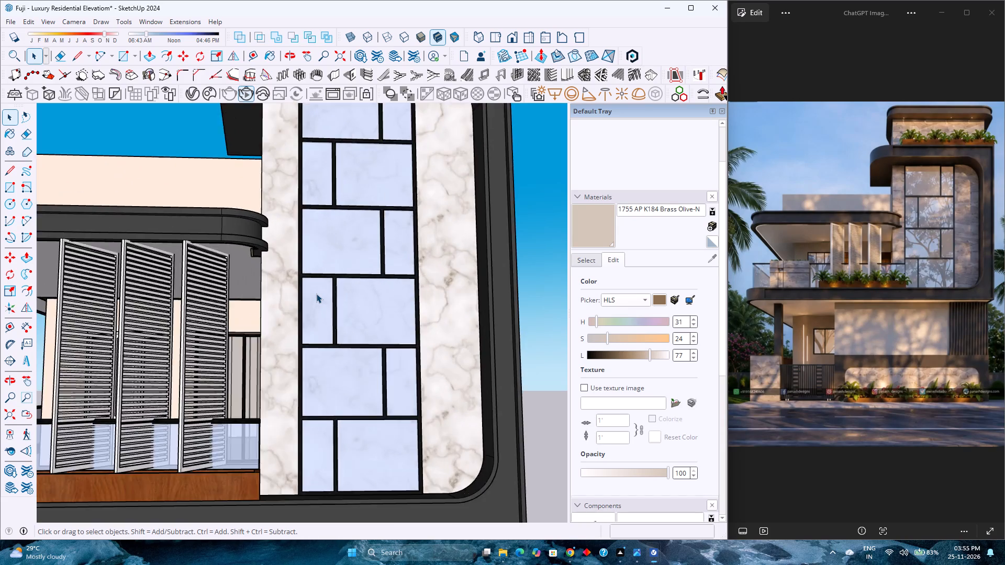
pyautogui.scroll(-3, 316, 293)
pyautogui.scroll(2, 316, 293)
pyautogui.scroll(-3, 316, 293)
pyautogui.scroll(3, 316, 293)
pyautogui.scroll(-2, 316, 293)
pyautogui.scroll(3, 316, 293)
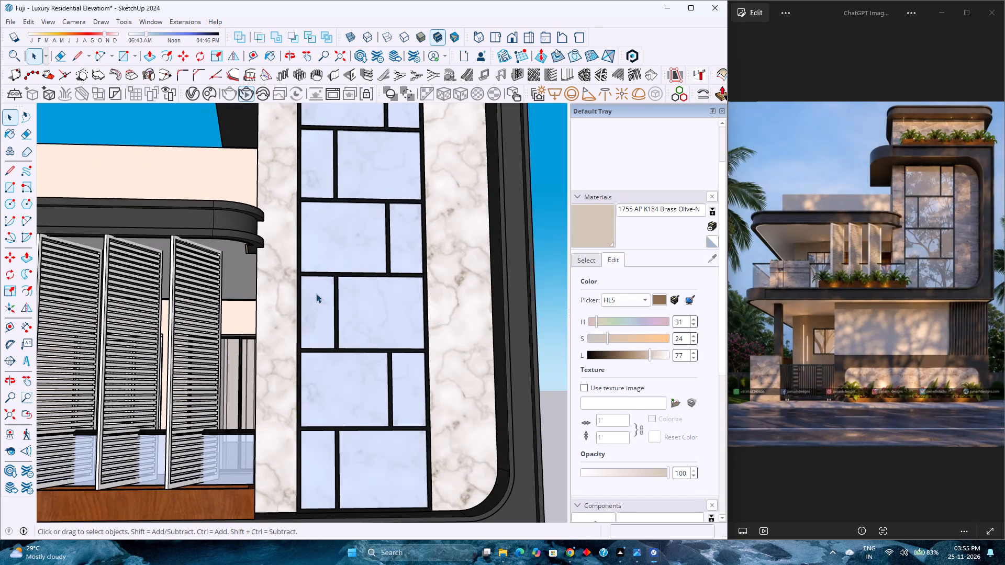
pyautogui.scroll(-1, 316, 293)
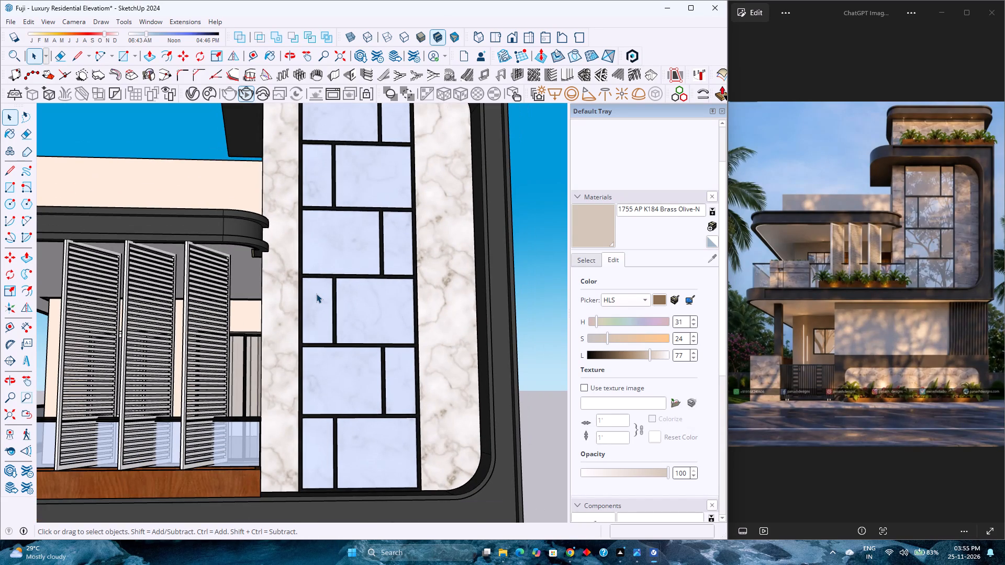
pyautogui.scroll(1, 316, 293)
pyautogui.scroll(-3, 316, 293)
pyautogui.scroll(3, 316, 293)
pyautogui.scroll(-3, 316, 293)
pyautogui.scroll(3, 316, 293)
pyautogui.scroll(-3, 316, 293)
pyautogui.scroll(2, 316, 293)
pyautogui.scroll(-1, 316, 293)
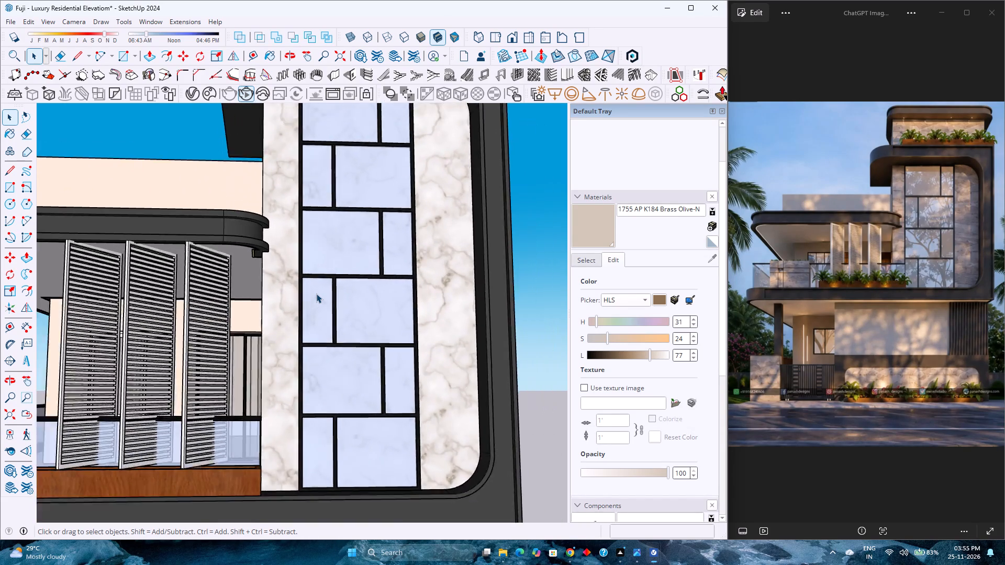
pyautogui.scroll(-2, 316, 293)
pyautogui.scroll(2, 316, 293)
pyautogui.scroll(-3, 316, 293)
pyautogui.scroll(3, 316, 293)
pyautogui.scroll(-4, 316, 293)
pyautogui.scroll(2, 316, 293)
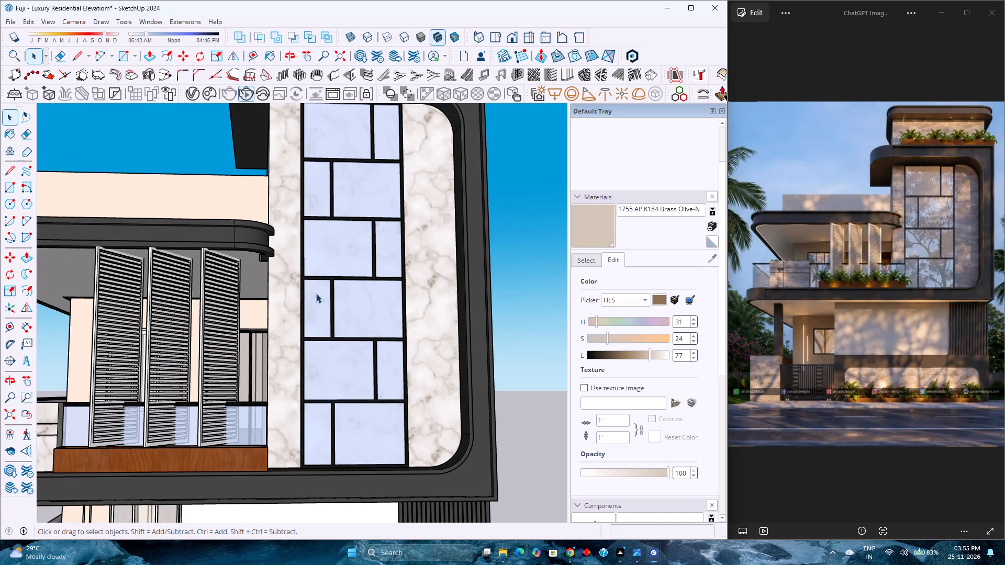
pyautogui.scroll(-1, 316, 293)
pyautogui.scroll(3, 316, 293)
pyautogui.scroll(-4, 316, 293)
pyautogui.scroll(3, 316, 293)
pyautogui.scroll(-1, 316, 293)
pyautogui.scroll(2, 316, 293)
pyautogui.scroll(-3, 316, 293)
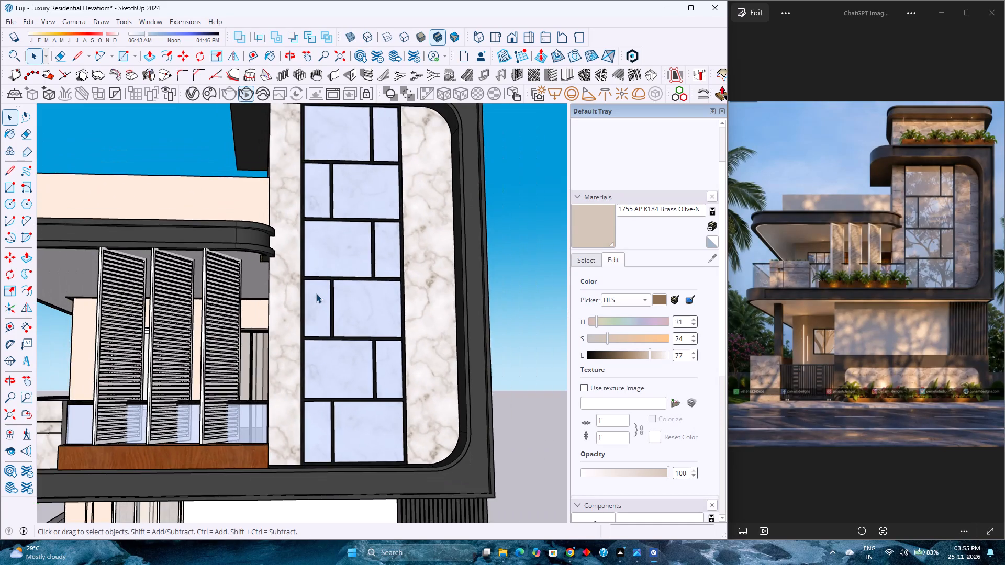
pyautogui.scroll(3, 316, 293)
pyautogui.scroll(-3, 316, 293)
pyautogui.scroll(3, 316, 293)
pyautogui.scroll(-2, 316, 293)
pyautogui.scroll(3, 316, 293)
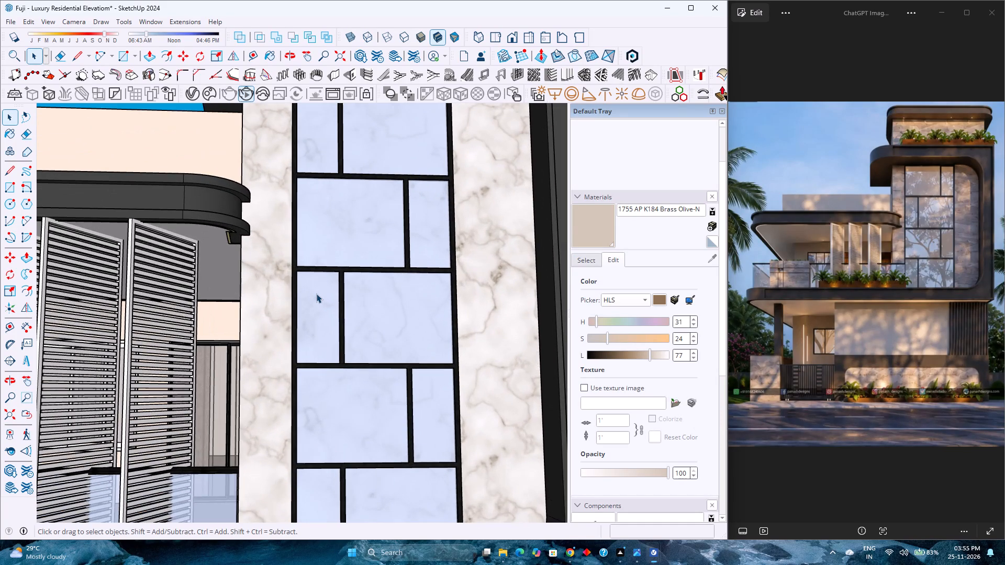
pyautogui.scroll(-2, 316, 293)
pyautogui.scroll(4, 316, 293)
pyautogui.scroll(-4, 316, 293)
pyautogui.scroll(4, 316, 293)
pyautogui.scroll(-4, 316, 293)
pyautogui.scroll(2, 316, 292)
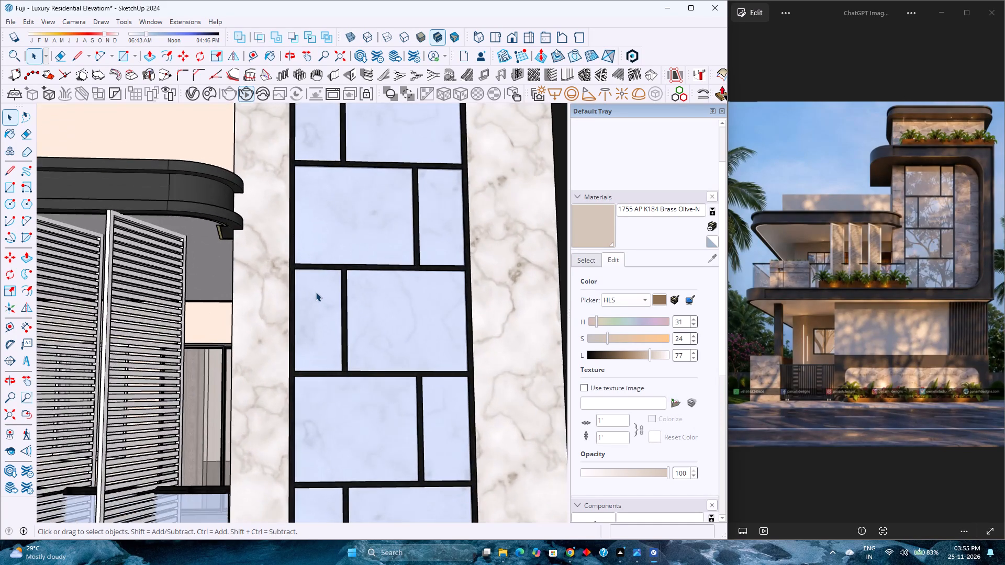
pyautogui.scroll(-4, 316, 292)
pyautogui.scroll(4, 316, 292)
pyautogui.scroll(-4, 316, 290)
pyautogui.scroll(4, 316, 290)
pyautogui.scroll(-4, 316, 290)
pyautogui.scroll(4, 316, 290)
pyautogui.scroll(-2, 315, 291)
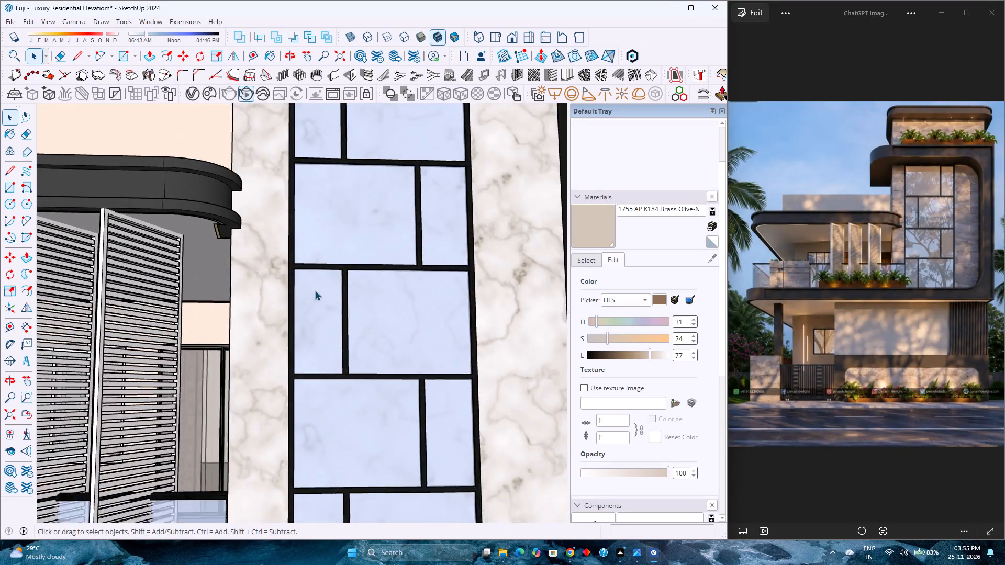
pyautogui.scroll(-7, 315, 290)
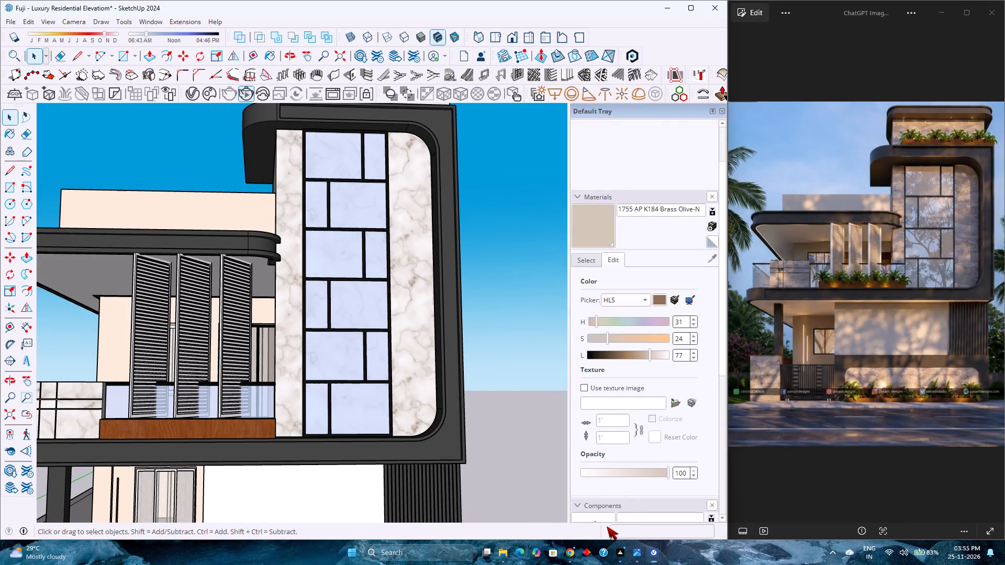
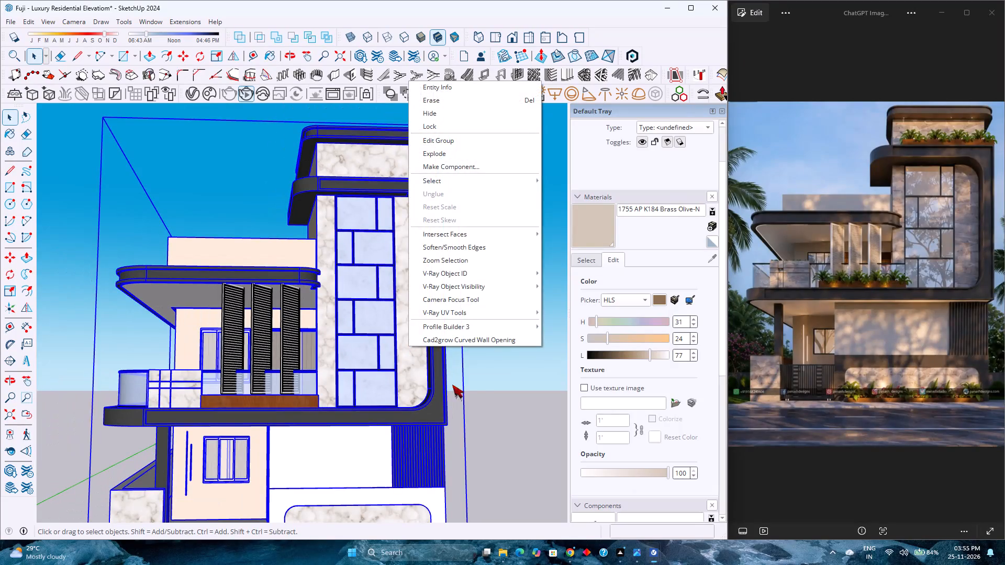
# Review the upper front elevation, comparing the tall gridded window, curved dark frame, louvre fins and balcony with the reference image.
pyautogui.click(501, 412)
pyautogui.click(416, 352)
pyautogui.scroll(3, 416, 352)
pyautogui.scroll(-4, 416, 352)
pyautogui.scroll(3, 416, 352)
pyautogui.scroll(-2, 416, 352)
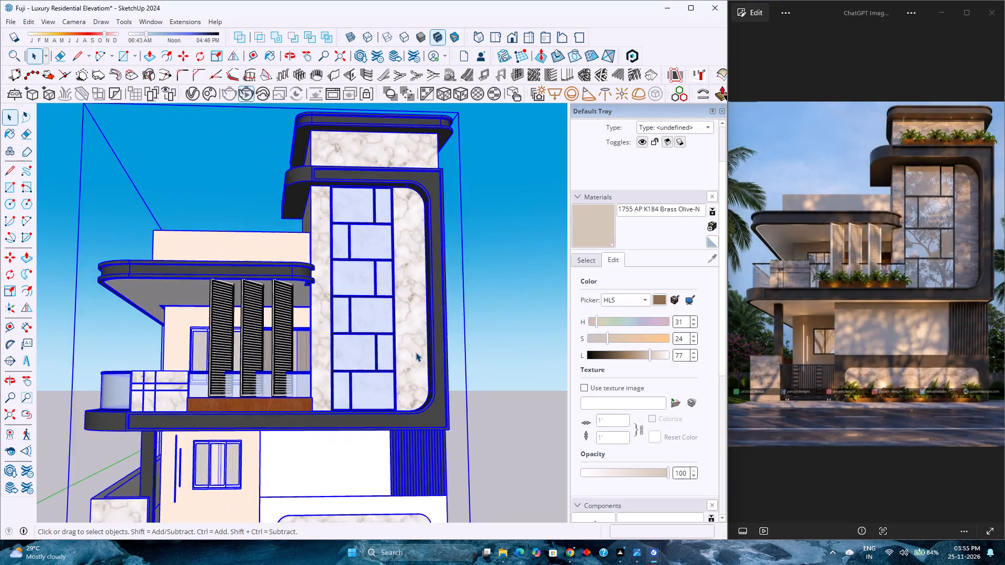
pyautogui.scroll(-1, 416, 352)
pyautogui.scroll(2, 416, 352)
pyautogui.scroll(-3, 416, 352)
pyautogui.scroll(3, 416, 352)
pyautogui.scroll(-4, 416, 352)
pyautogui.scroll(3, 416, 352)
pyautogui.scroll(-4, 416, 352)
pyautogui.scroll(3, 416, 352)
pyautogui.scroll(-3, 416, 352)
pyautogui.scroll(4, 416, 352)
pyautogui.scroll(-4, 416, 352)
pyautogui.scroll(3, 416, 352)
pyautogui.scroll(-2, 416, 352)
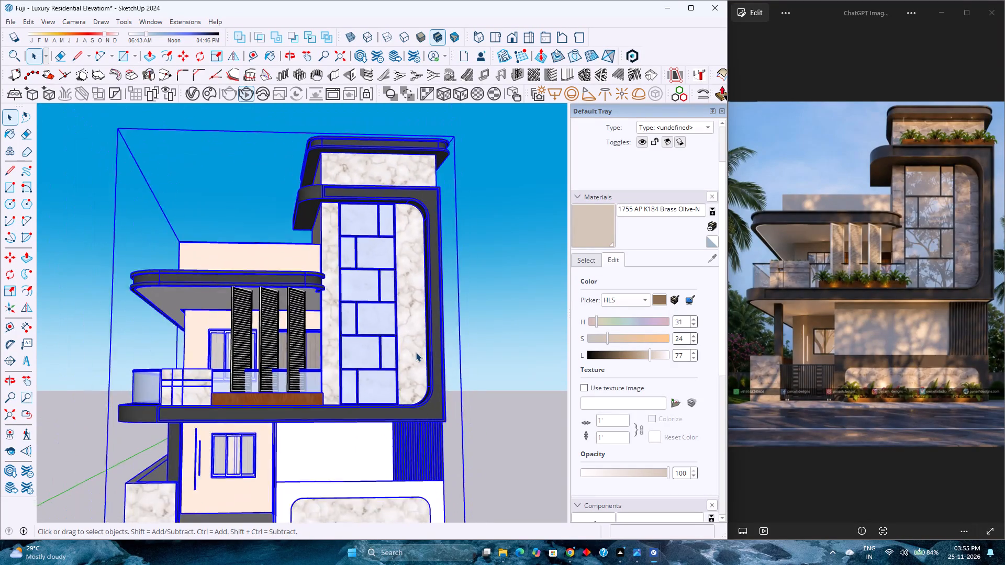
pyautogui.scroll(-1, 416, 352)
pyautogui.scroll(4, 416, 352)
pyautogui.scroll(-4, 416, 352)
pyautogui.scroll(4, 416, 352)
pyautogui.scroll(-4, 416, 352)
pyautogui.scroll(3, 416, 352)
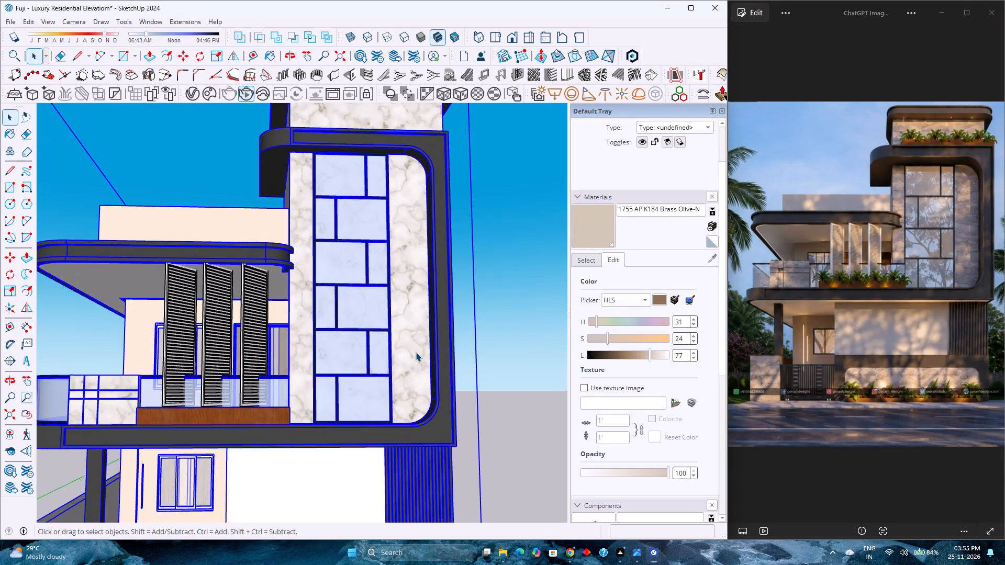
pyautogui.scroll(-4, 416, 352)
pyautogui.scroll(4, 416, 352)
pyautogui.scroll(-4, 416, 352)
pyautogui.scroll(4, 416, 352)
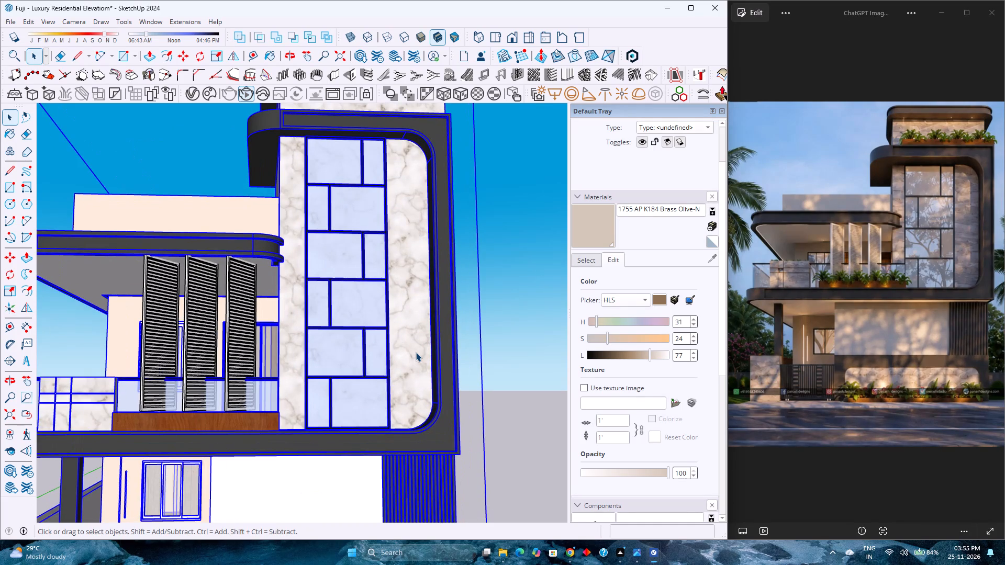
pyautogui.scroll(-3, 416, 352)
pyautogui.scroll(1, 416, 352)
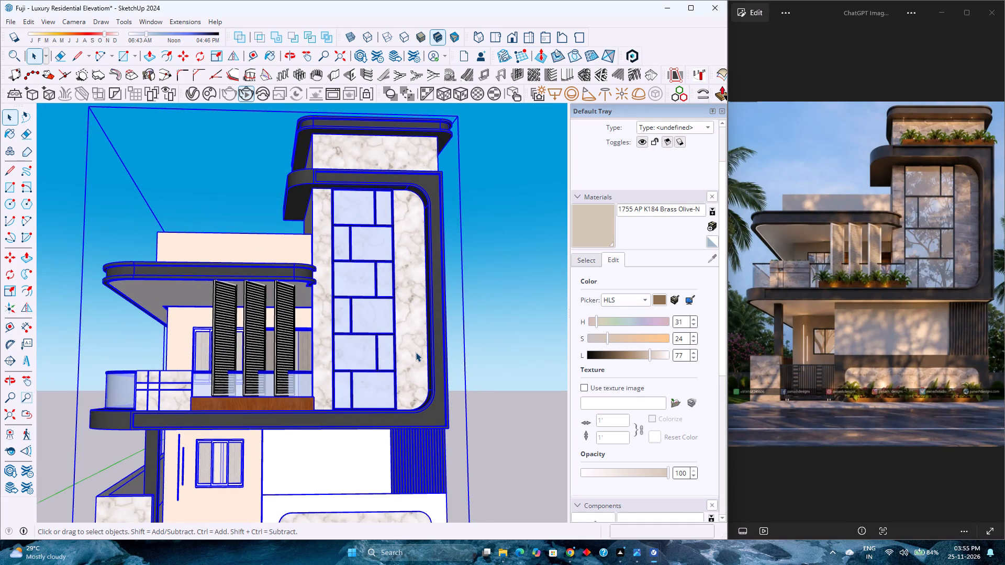
pyautogui.scroll(2, 416, 352)
pyautogui.scroll(-4, 416, 352)
pyautogui.scroll(4, 416, 352)
pyautogui.scroll(-4, 416, 352)
pyautogui.scroll(3, 416, 352)
pyautogui.scroll(-3, 416, 352)
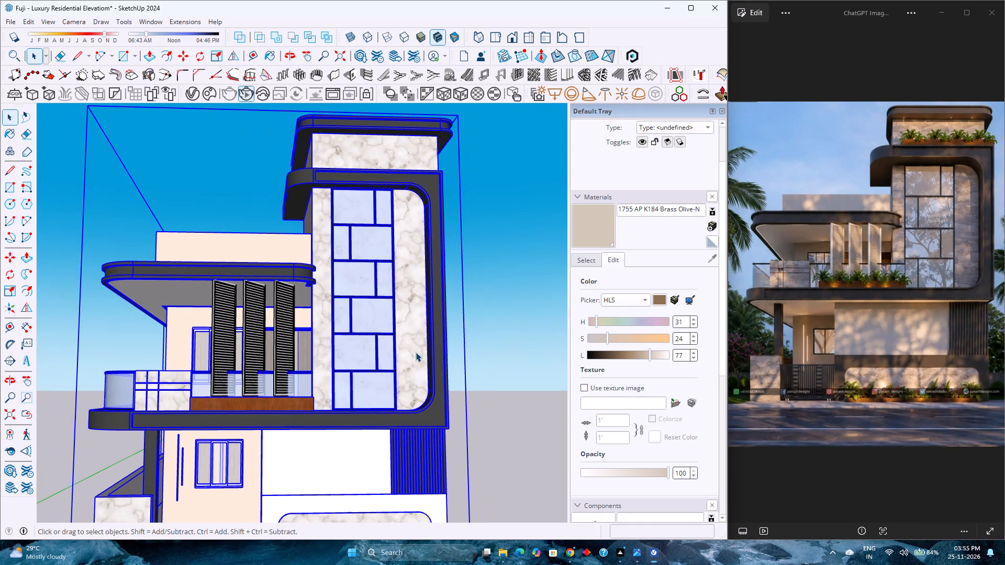
pyautogui.scroll(4, 416, 352)
pyautogui.scroll(-4, 416, 352)
pyautogui.scroll(3, 416, 352)
pyautogui.scroll(-4, 416, 352)
pyautogui.scroll(3, 416, 352)
pyautogui.scroll(-3, 416, 352)
pyautogui.scroll(3, 416, 352)
pyautogui.scroll(-2, 416, 352)
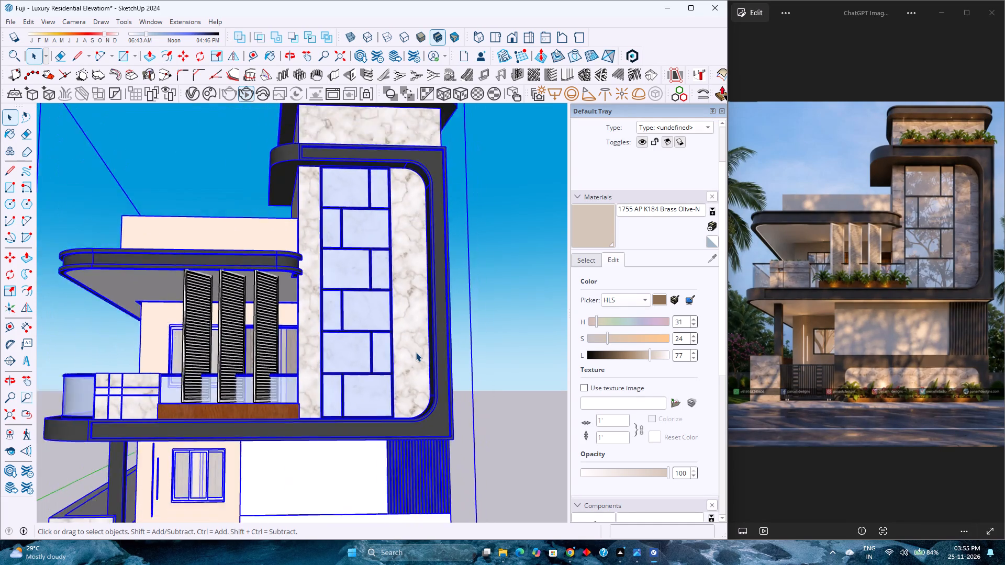
pyautogui.scroll(3, 416, 352)
pyautogui.scroll(-3, 416, 352)
pyautogui.scroll(3, 416, 352)
pyautogui.scroll(-3, 416, 352)
pyautogui.scroll(2, 416, 352)
pyautogui.scroll(-4, 416, 352)
pyautogui.scroll(4, 416, 352)
pyautogui.scroll(-2, 416, 352)
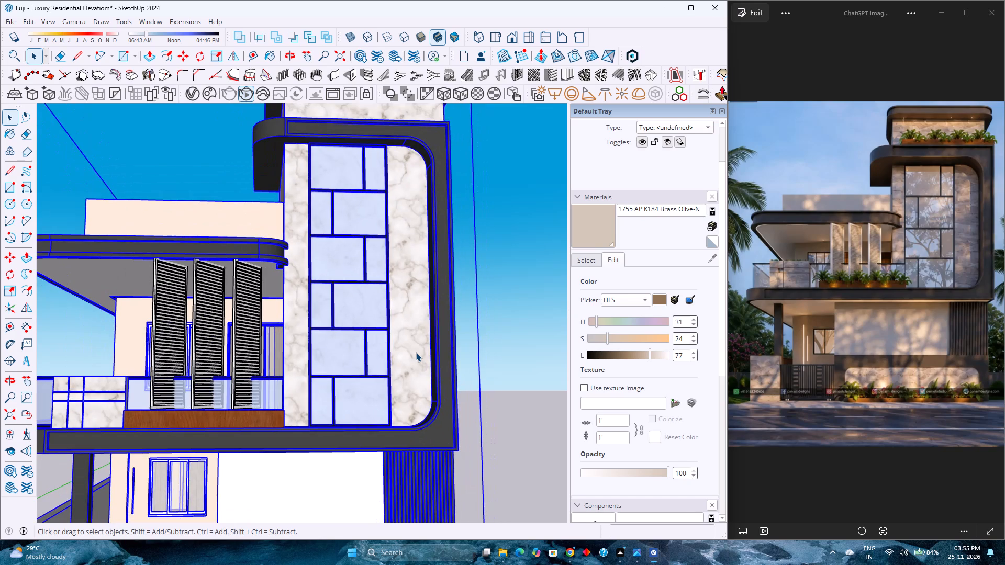
# Inspect the tall window's lower panes, dark mullions and marble side strips down to the frame's rounded bottom corner.
pyautogui.scroll(2, 416, 352)
pyautogui.scroll(-3, 416, 352)
pyautogui.scroll(3, 416, 352)
pyautogui.scroll(-3, 416, 352)
pyautogui.scroll(3, 416, 352)
pyautogui.scroll(-4, 416, 352)
pyautogui.scroll(4, 416, 352)
pyautogui.scroll(-3, 416, 353)
pyautogui.scroll(3, 415, 356)
pyautogui.scroll(-4, 415, 356)
pyautogui.scroll(4, 415, 356)
pyautogui.scroll(-4, 415, 356)
pyautogui.scroll(4, 415, 356)
pyautogui.scroll(-4, 415, 356)
pyautogui.scroll(3, 415, 356)
pyautogui.scroll(-3, 415, 356)
pyautogui.scroll(3, 415, 356)
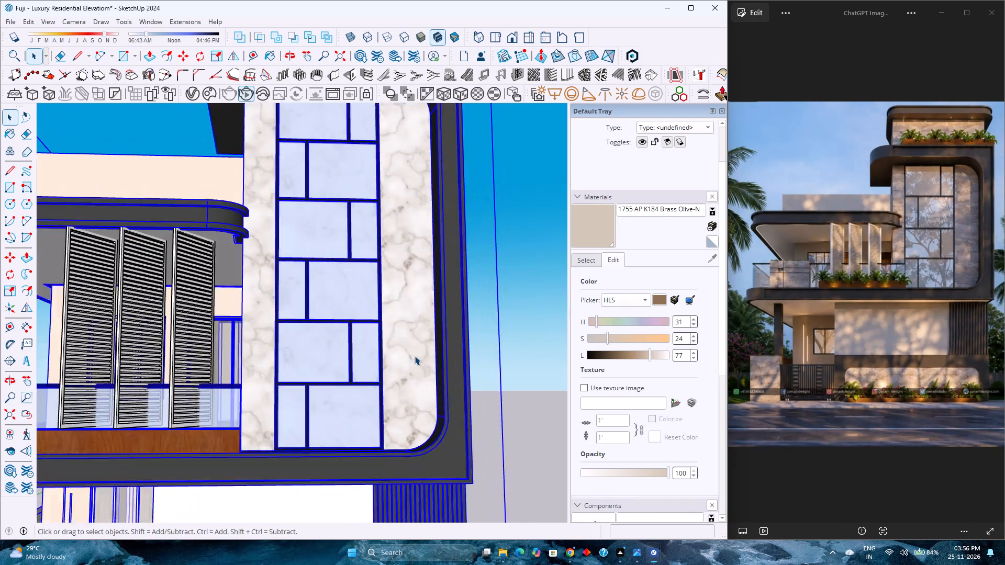
pyautogui.scroll(-3, 415, 356)
pyautogui.scroll(3, 415, 356)
pyautogui.scroll(-3, 415, 356)
pyautogui.scroll(3, 415, 356)
pyautogui.scroll(-3, 415, 356)
pyautogui.scroll(3, 415, 356)
pyautogui.scroll(-3, 415, 356)
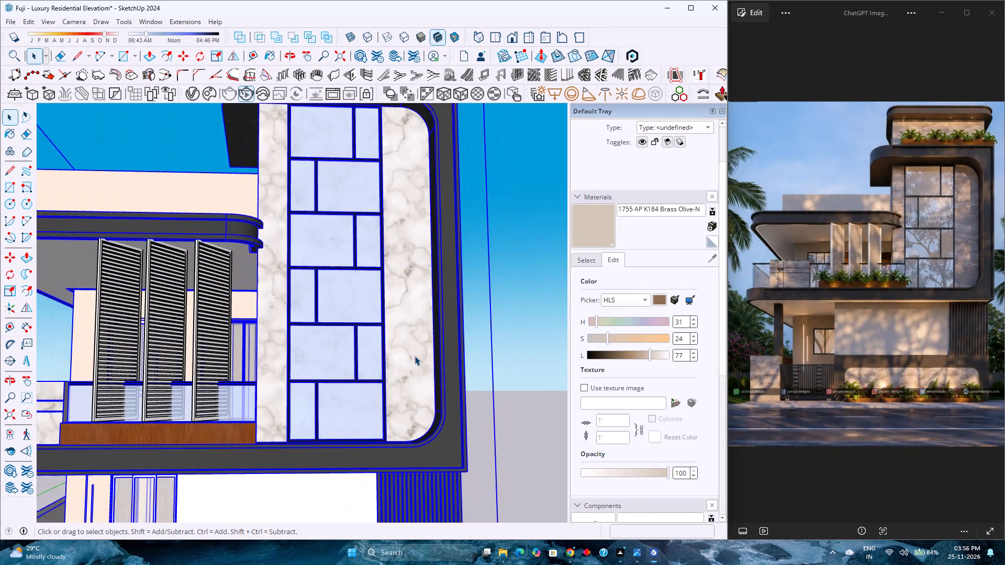
pyautogui.scroll(3, 415, 356)
pyautogui.scroll(-3, 415, 356)
pyautogui.scroll(3, 415, 356)
pyautogui.scroll(-1, 415, 356)
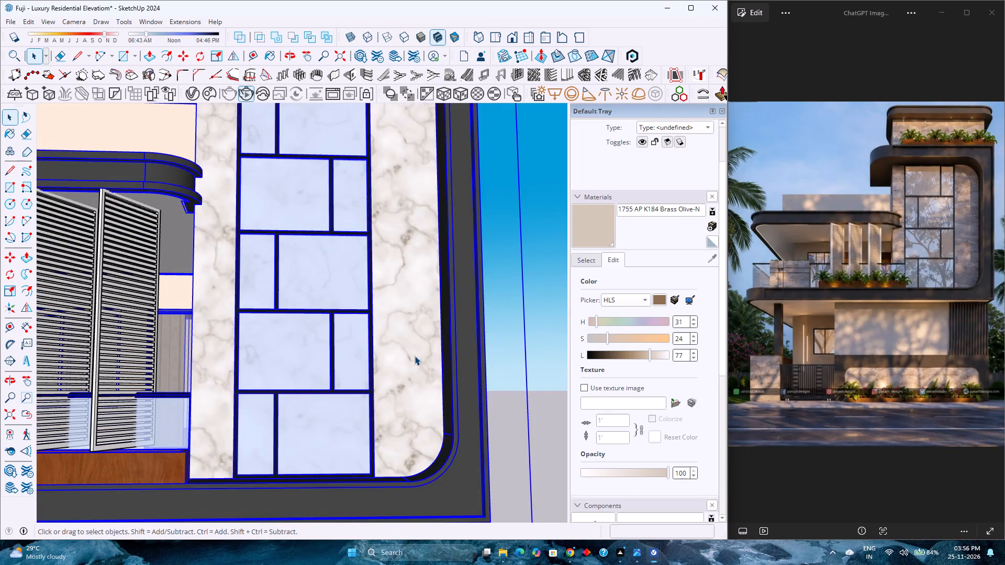
pyautogui.scroll(-2, 415, 356)
pyautogui.scroll(3, 415, 356)
pyautogui.scroll(-3, 415, 356)
pyautogui.scroll(1, 415, 356)
pyautogui.scroll(-2, 415, 356)
pyautogui.scroll(3, 415, 356)
pyautogui.scroll(-3, 415, 356)
pyautogui.scroll(3, 415, 356)
pyautogui.scroll(-3, 415, 356)
pyautogui.scroll(3, 415, 356)
pyautogui.scroll(-1, 415, 356)
pyautogui.scroll(1, 415, 356)
pyautogui.scroll(-3, 415, 356)
pyautogui.scroll(4, 415, 356)
pyautogui.scroll(-4, 415, 356)
pyautogui.scroll(3, 415, 356)
pyautogui.scroll(-3, 415, 356)
pyautogui.scroll(3, 415, 356)
pyautogui.scroll(-3, 415, 356)
pyautogui.scroll(3, 415, 356)
pyautogui.scroll(-3, 415, 356)
pyautogui.scroll(3, 415, 356)
pyautogui.scroll(-3, 415, 356)
pyautogui.scroll(3, 415, 356)
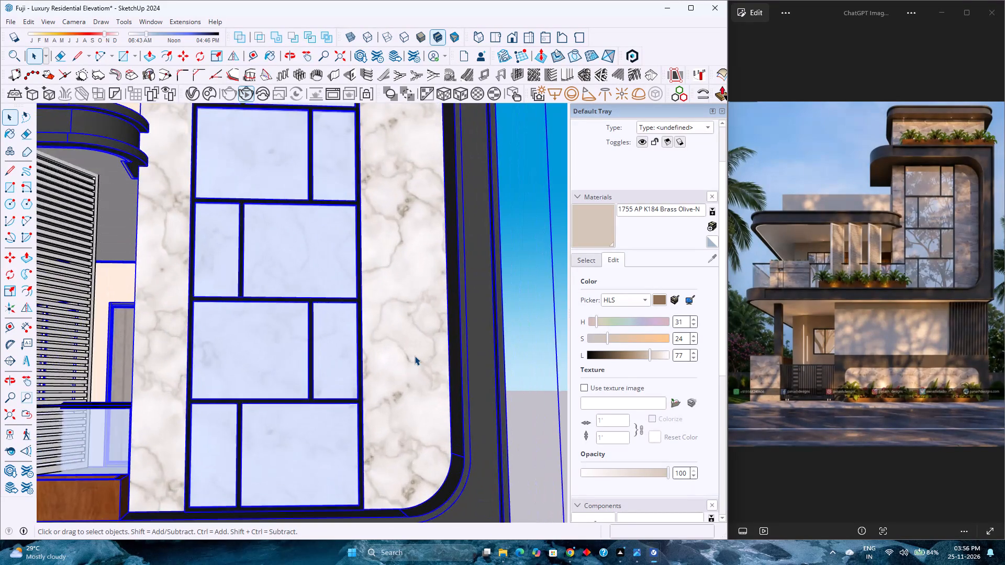
pyautogui.scroll(-3, 415, 356)
pyautogui.scroll(3, 415, 356)
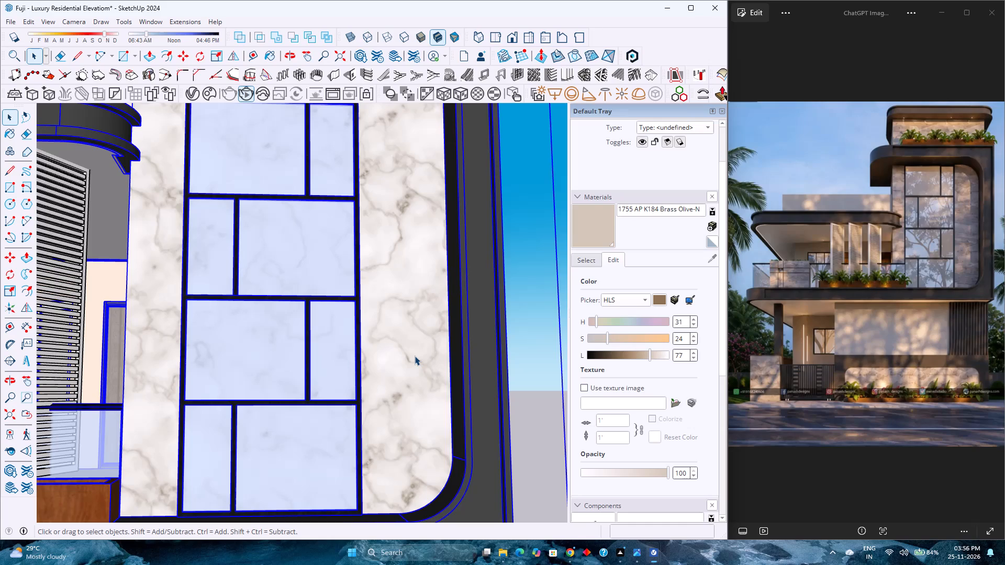
pyautogui.scroll(-3, 415, 356)
pyautogui.scroll(3, 415, 356)
pyautogui.scroll(-3, 415, 356)
pyautogui.scroll(3, 415, 356)
pyautogui.scroll(-3, 415, 356)
pyautogui.scroll(3, 415, 356)
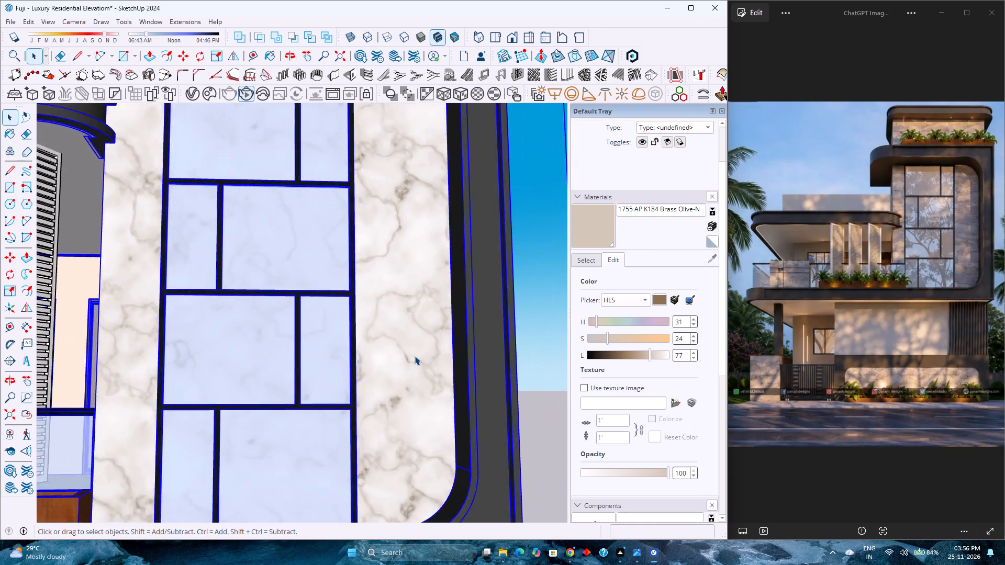
pyautogui.scroll(-2, 415, 356)
pyautogui.scroll(2, 415, 356)
pyautogui.scroll(-2, 415, 356)
pyautogui.scroll(2, 415, 356)
pyautogui.scroll(-3, 415, 356)
pyautogui.scroll(3, 415, 356)
pyautogui.scroll(-3, 415, 356)
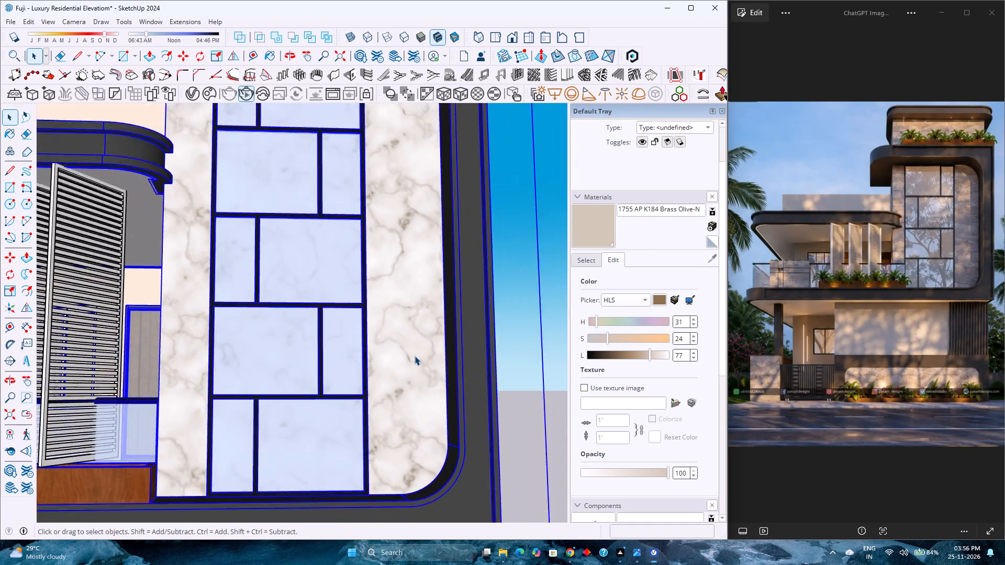
pyautogui.scroll(3, 415, 356)
pyautogui.scroll(-3, 415, 356)
pyautogui.scroll(3, 415, 356)
pyautogui.scroll(-2, 415, 356)
pyautogui.scroll(2, 415, 356)
pyautogui.scroll(-3, 415, 356)
pyautogui.scroll(3, 415, 356)
pyautogui.scroll(-2, 415, 356)
pyautogui.scroll(2, 415, 356)
pyautogui.scroll(-2, 415, 356)
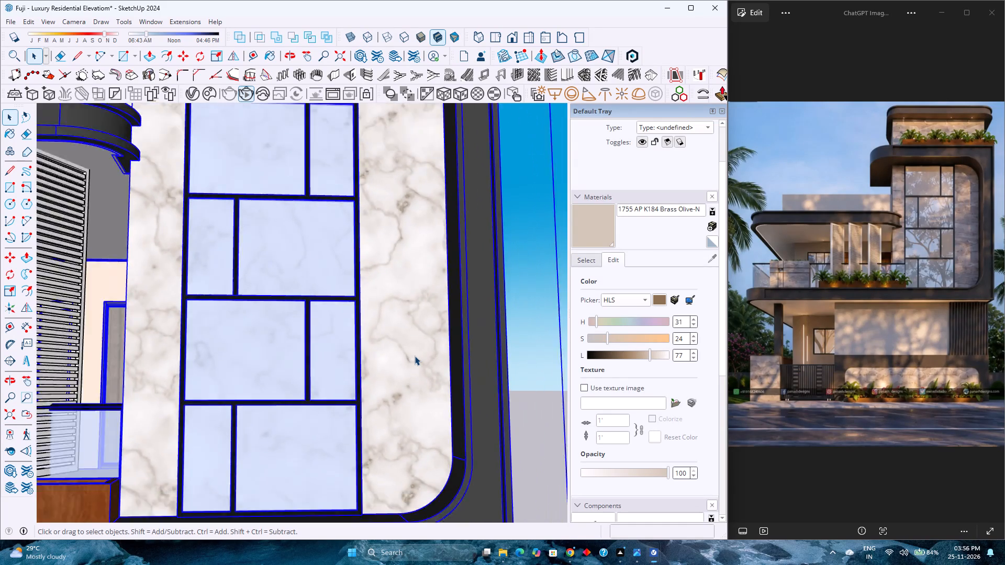
# Examine the marble veining up close between the tall window's panes and the dark outer frame.
pyautogui.scroll(-2, 415, 356)
pyautogui.scroll(3, 415, 356)
pyautogui.scroll(-2, 415, 356)
pyautogui.scroll(2, 415, 356)
pyautogui.scroll(-2, 415, 356)
pyautogui.scroll(4, 415, 356)
pyautogui.scroll(-4, 415, 356)
pyautogui.scroll(3, 415, 356)
pyautogui.scroll(-3, 415, 356)
pyautogui.scroll(2, 415, 356)
pyautogui.scroll(-3, 415, 356)
pyautogui.scroll(3, 415, 356)
pyautogui.scroll(-3, 415, 356)
pyautogui.scroll(3, 415, 356)
pyautogui.scroll(-3, 415, 356)
pyautogui.scroll(3, 415, 356)
pyautogui.scroll(-4, 415, 356)
pyautogui.scroll(3, 415, 356)
pyautogui.scroll(-2, 415, 356)
pyautogui.scroll(3, 415, 356)
pyautogui.scroll(-3, 415, 356)
pyautogui.scroll(3, 415, 356)
pyautogui.scroll(-3, 415, 356)
pyautogui.scroll(3, 415, 356)
pyautogui.scroll(-3, 415, 356)
pyautogui.scroll(3, 415, 356)
pyautogui.scroll(-3, 415, 356)
pyautogui.scroll(4, 415, 356)
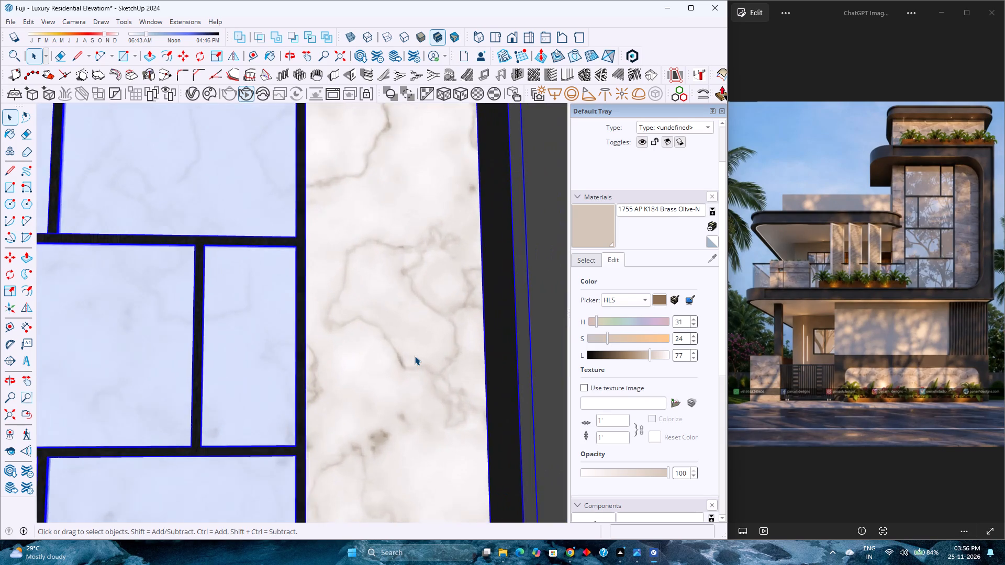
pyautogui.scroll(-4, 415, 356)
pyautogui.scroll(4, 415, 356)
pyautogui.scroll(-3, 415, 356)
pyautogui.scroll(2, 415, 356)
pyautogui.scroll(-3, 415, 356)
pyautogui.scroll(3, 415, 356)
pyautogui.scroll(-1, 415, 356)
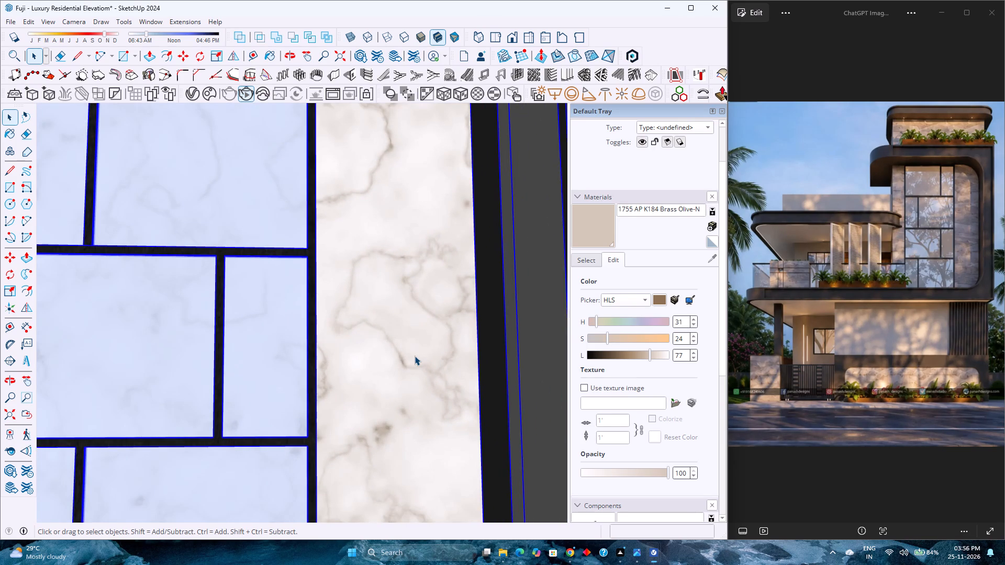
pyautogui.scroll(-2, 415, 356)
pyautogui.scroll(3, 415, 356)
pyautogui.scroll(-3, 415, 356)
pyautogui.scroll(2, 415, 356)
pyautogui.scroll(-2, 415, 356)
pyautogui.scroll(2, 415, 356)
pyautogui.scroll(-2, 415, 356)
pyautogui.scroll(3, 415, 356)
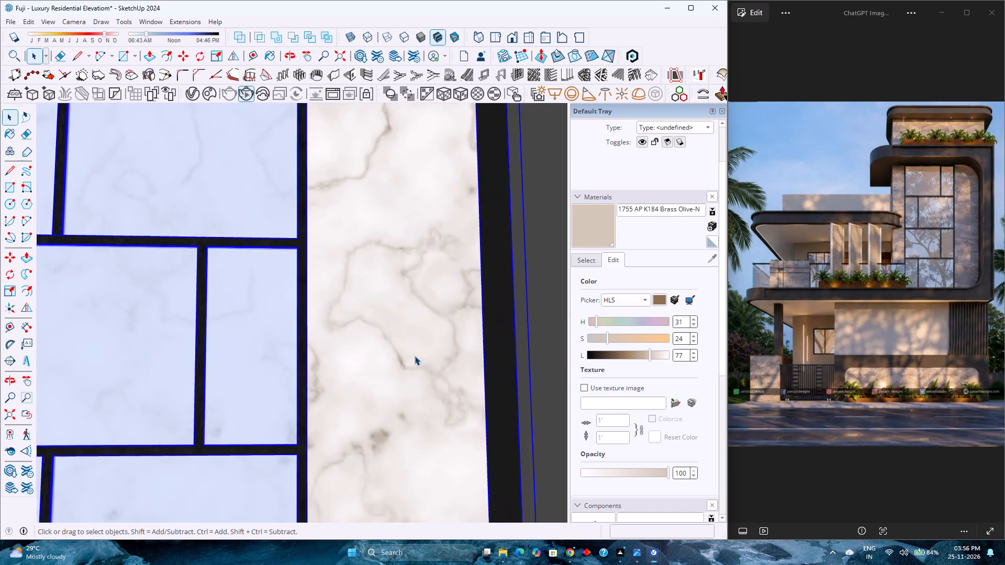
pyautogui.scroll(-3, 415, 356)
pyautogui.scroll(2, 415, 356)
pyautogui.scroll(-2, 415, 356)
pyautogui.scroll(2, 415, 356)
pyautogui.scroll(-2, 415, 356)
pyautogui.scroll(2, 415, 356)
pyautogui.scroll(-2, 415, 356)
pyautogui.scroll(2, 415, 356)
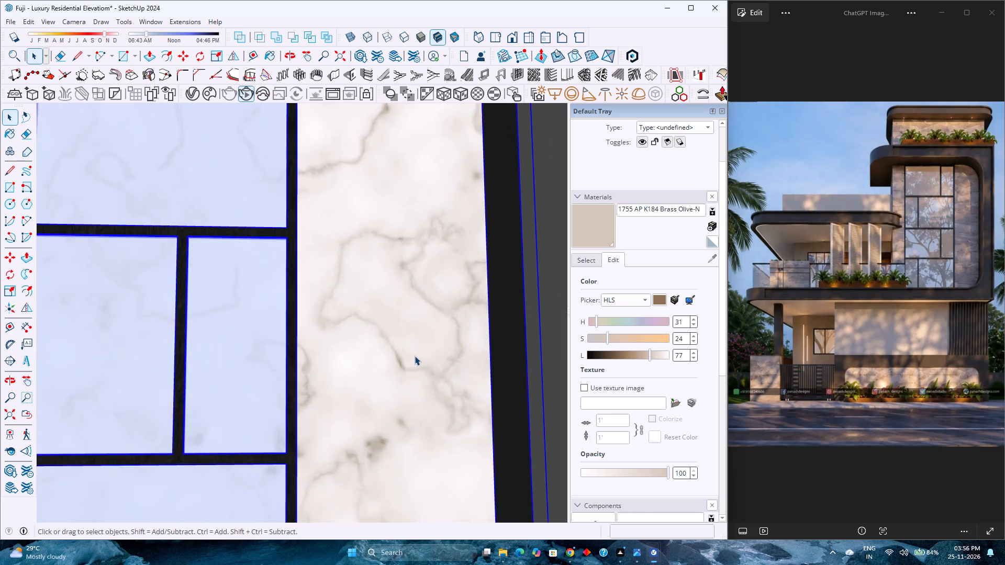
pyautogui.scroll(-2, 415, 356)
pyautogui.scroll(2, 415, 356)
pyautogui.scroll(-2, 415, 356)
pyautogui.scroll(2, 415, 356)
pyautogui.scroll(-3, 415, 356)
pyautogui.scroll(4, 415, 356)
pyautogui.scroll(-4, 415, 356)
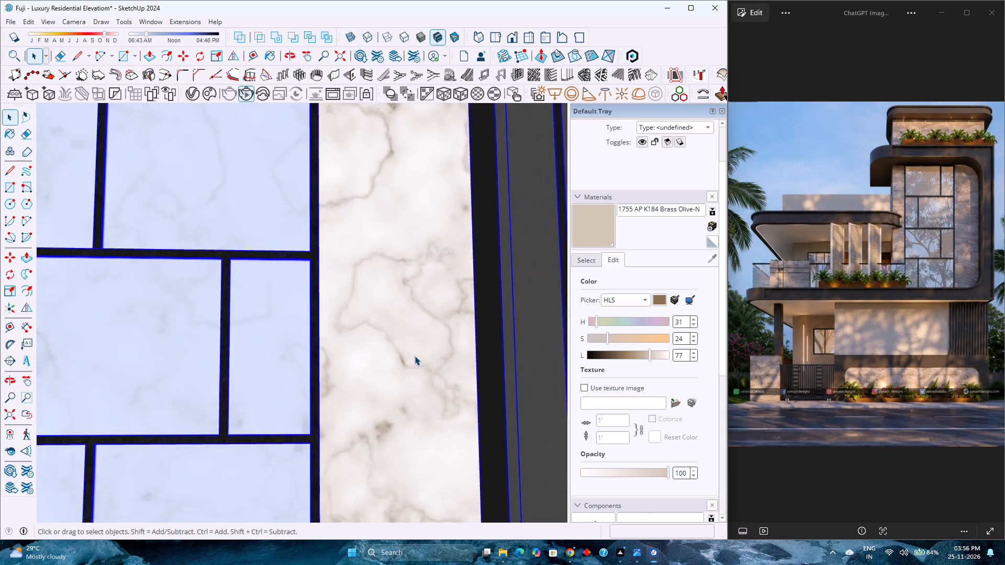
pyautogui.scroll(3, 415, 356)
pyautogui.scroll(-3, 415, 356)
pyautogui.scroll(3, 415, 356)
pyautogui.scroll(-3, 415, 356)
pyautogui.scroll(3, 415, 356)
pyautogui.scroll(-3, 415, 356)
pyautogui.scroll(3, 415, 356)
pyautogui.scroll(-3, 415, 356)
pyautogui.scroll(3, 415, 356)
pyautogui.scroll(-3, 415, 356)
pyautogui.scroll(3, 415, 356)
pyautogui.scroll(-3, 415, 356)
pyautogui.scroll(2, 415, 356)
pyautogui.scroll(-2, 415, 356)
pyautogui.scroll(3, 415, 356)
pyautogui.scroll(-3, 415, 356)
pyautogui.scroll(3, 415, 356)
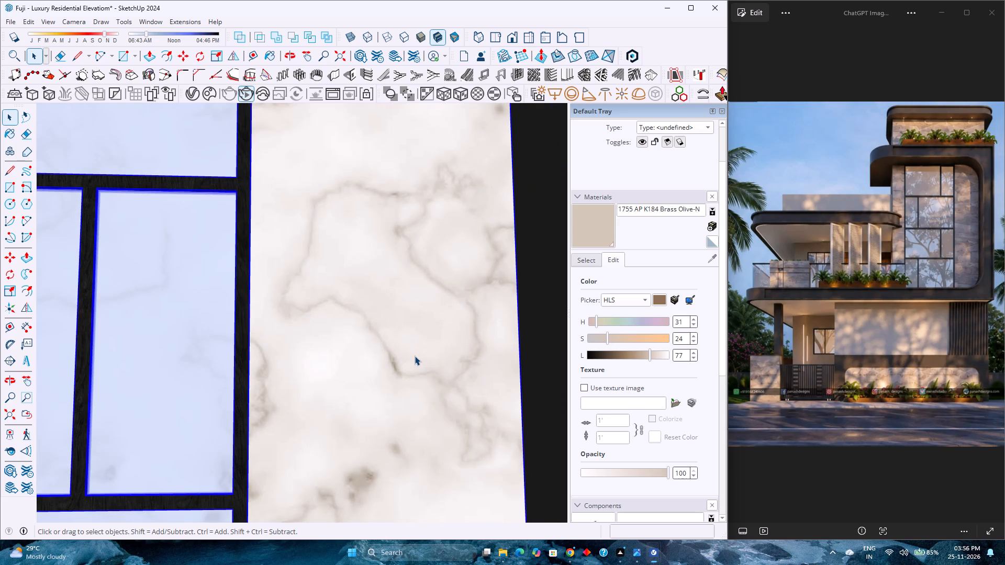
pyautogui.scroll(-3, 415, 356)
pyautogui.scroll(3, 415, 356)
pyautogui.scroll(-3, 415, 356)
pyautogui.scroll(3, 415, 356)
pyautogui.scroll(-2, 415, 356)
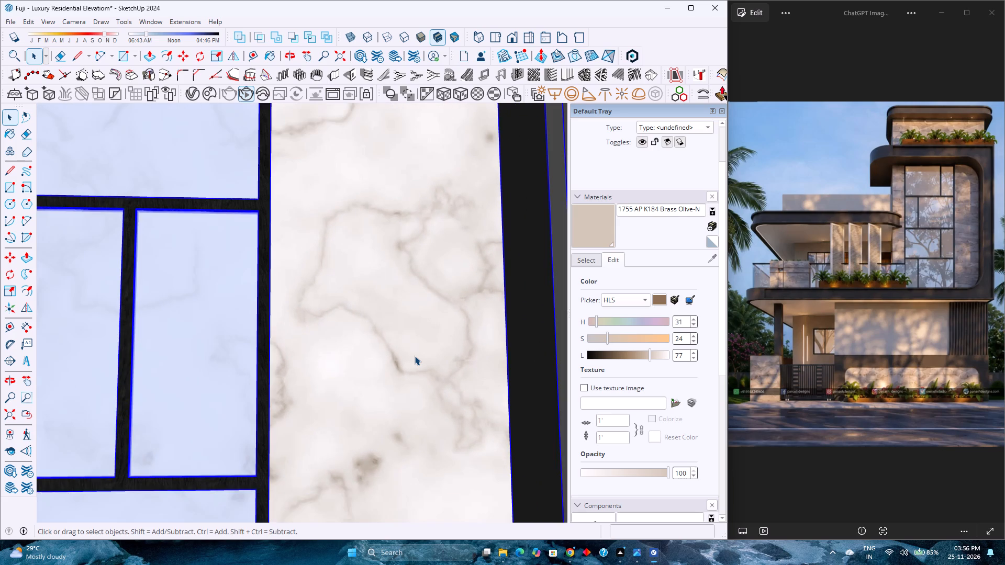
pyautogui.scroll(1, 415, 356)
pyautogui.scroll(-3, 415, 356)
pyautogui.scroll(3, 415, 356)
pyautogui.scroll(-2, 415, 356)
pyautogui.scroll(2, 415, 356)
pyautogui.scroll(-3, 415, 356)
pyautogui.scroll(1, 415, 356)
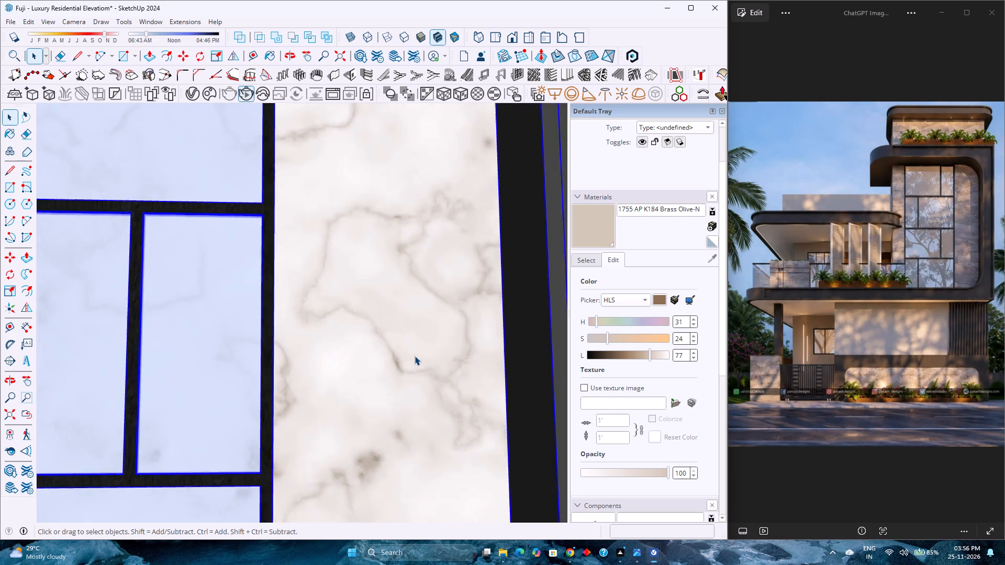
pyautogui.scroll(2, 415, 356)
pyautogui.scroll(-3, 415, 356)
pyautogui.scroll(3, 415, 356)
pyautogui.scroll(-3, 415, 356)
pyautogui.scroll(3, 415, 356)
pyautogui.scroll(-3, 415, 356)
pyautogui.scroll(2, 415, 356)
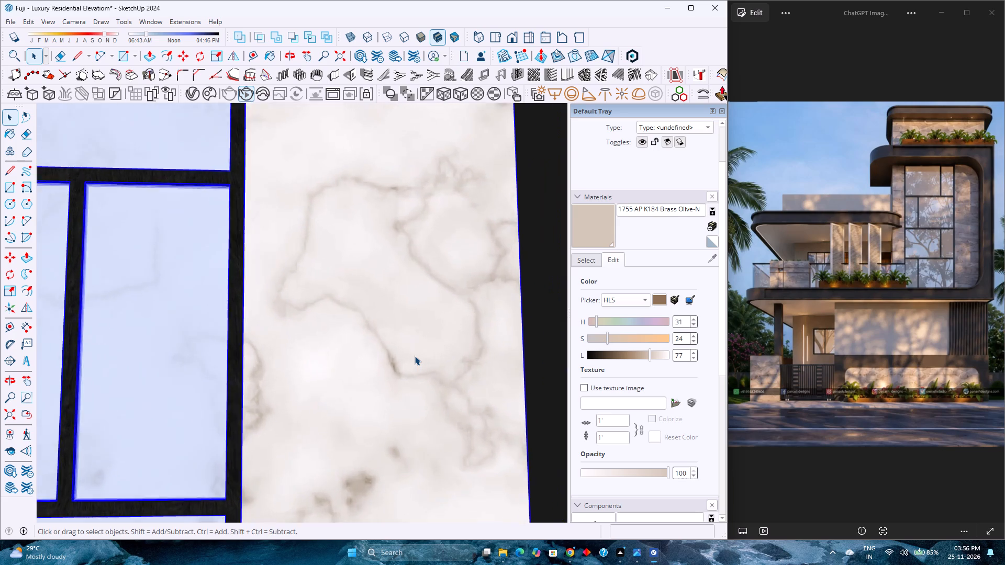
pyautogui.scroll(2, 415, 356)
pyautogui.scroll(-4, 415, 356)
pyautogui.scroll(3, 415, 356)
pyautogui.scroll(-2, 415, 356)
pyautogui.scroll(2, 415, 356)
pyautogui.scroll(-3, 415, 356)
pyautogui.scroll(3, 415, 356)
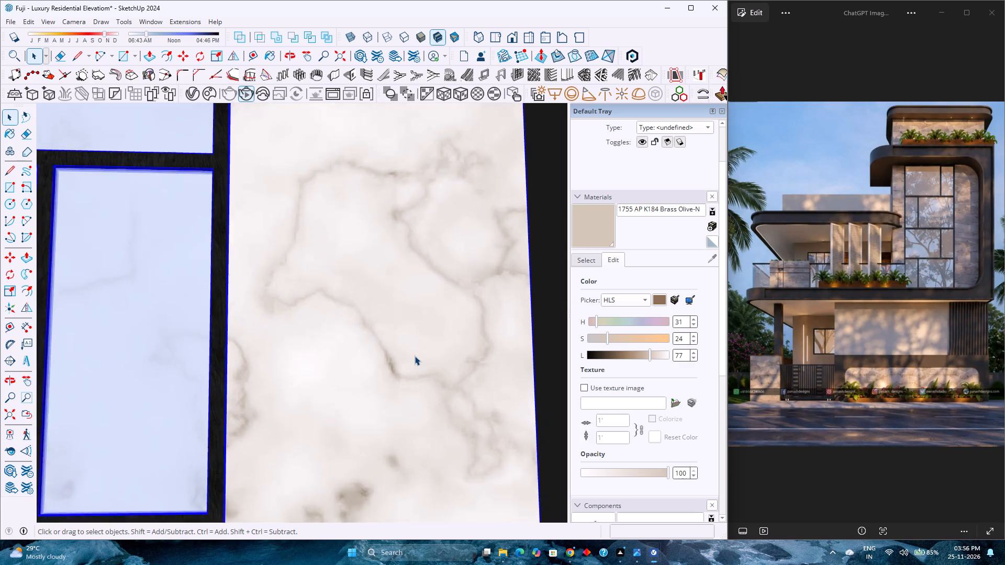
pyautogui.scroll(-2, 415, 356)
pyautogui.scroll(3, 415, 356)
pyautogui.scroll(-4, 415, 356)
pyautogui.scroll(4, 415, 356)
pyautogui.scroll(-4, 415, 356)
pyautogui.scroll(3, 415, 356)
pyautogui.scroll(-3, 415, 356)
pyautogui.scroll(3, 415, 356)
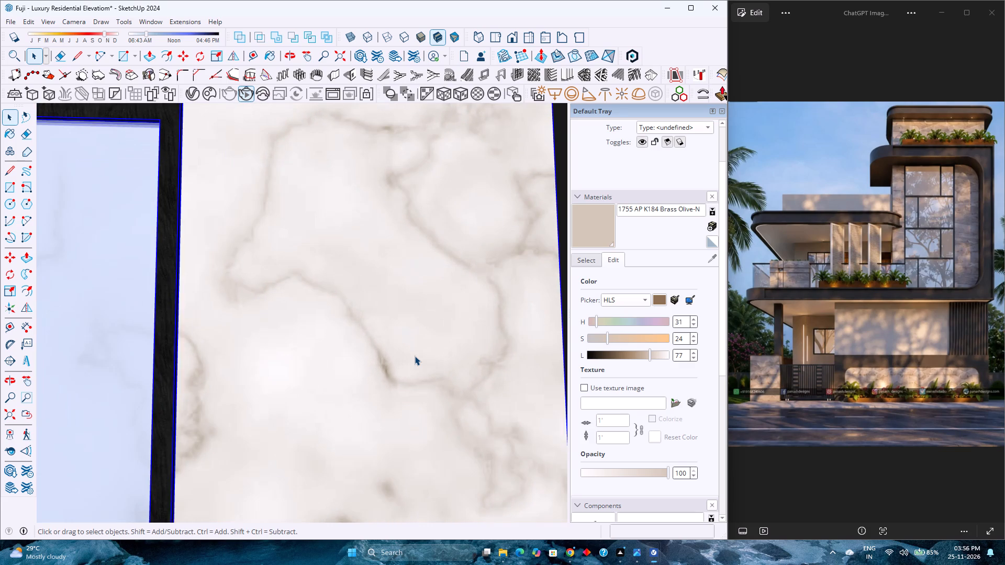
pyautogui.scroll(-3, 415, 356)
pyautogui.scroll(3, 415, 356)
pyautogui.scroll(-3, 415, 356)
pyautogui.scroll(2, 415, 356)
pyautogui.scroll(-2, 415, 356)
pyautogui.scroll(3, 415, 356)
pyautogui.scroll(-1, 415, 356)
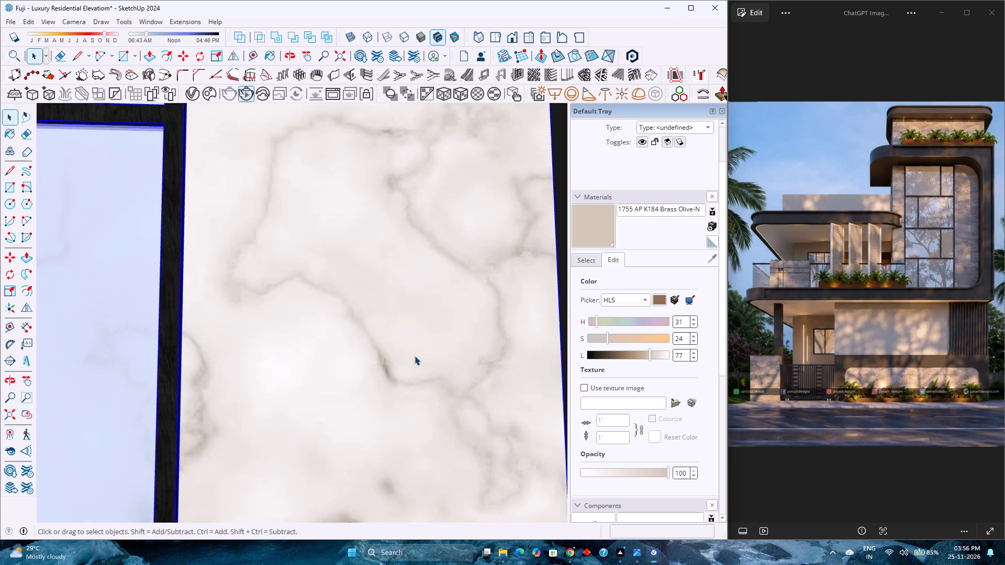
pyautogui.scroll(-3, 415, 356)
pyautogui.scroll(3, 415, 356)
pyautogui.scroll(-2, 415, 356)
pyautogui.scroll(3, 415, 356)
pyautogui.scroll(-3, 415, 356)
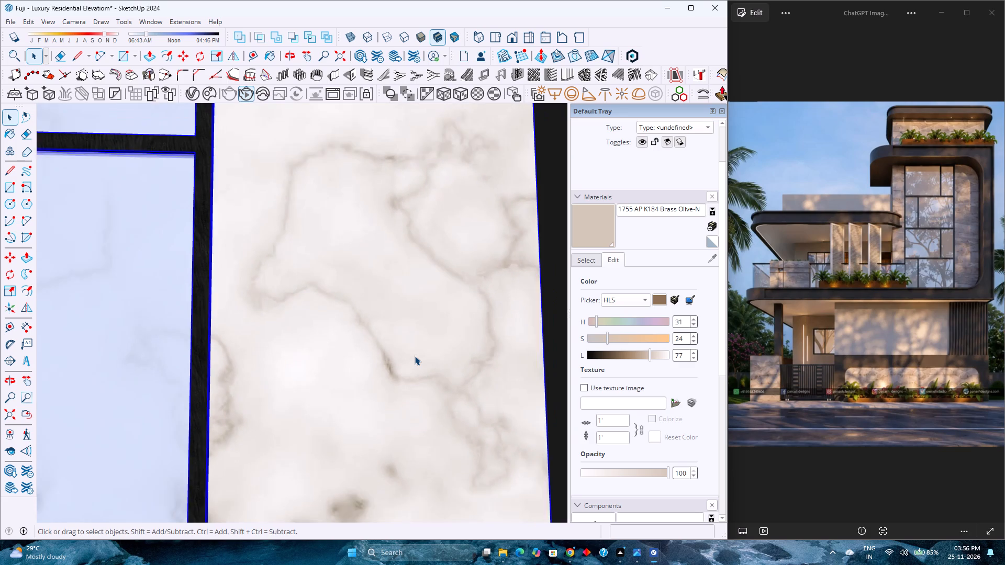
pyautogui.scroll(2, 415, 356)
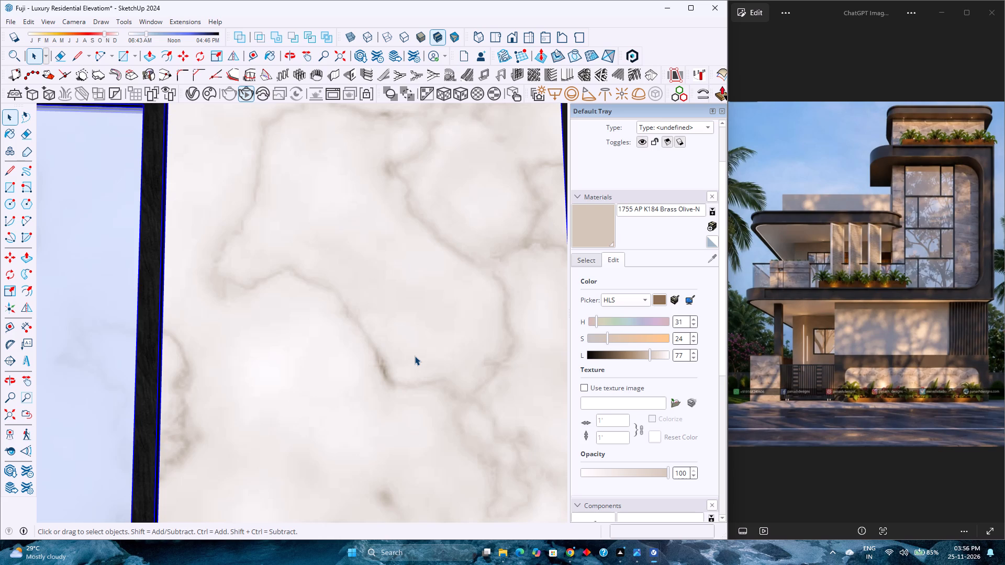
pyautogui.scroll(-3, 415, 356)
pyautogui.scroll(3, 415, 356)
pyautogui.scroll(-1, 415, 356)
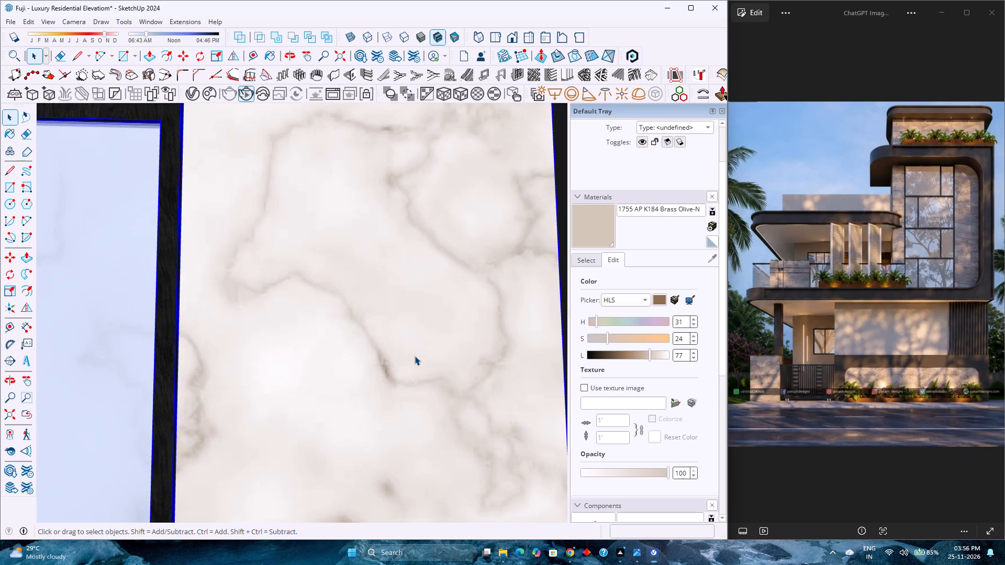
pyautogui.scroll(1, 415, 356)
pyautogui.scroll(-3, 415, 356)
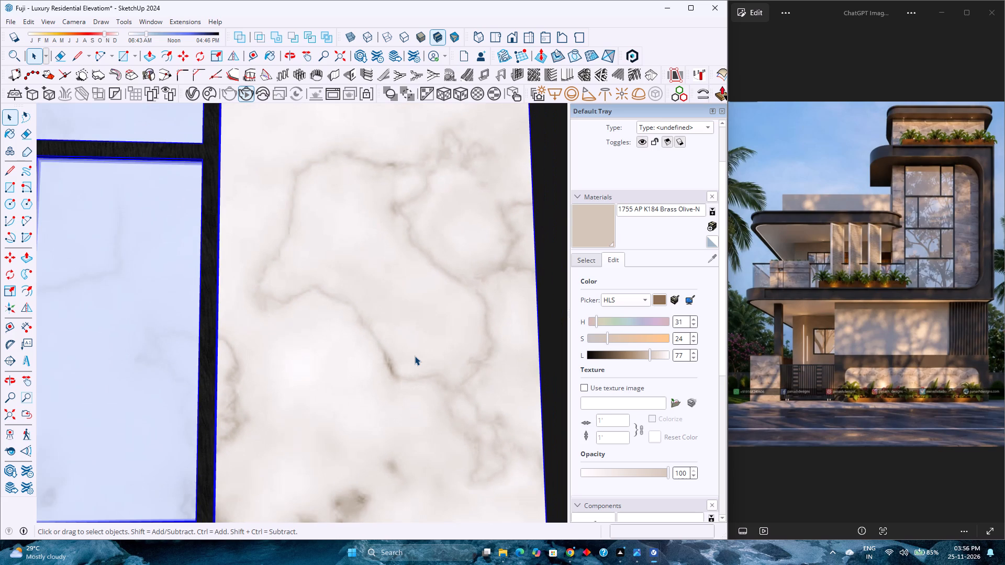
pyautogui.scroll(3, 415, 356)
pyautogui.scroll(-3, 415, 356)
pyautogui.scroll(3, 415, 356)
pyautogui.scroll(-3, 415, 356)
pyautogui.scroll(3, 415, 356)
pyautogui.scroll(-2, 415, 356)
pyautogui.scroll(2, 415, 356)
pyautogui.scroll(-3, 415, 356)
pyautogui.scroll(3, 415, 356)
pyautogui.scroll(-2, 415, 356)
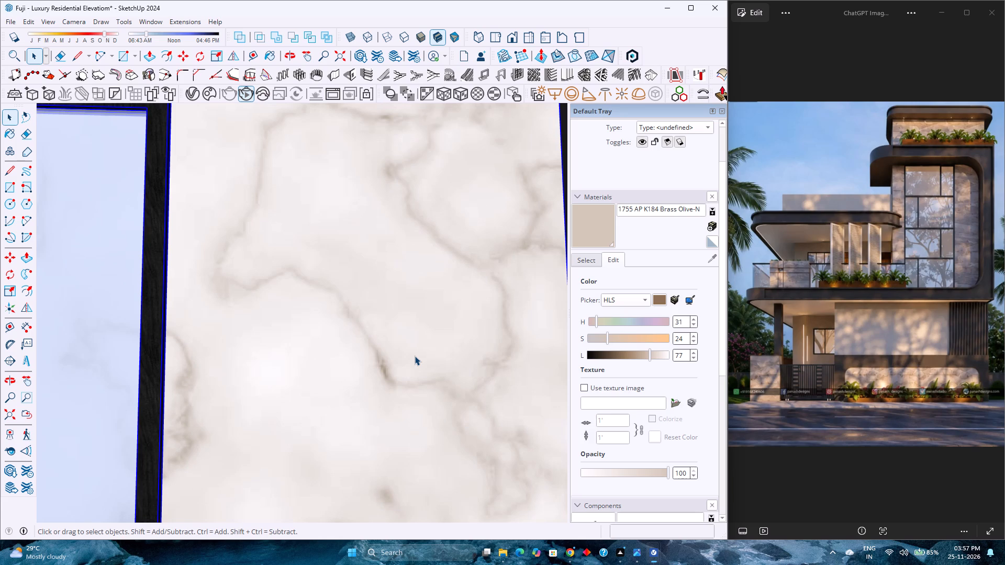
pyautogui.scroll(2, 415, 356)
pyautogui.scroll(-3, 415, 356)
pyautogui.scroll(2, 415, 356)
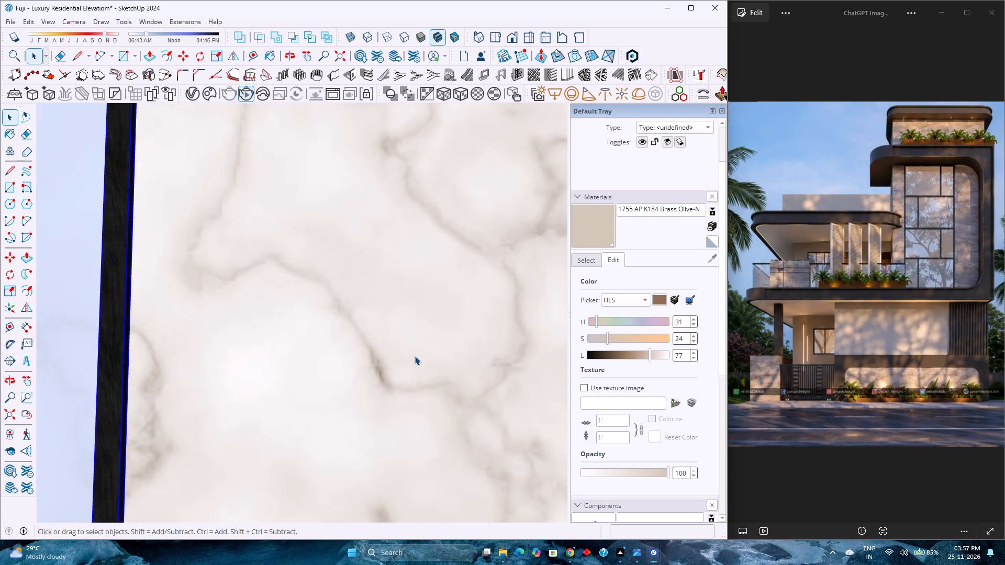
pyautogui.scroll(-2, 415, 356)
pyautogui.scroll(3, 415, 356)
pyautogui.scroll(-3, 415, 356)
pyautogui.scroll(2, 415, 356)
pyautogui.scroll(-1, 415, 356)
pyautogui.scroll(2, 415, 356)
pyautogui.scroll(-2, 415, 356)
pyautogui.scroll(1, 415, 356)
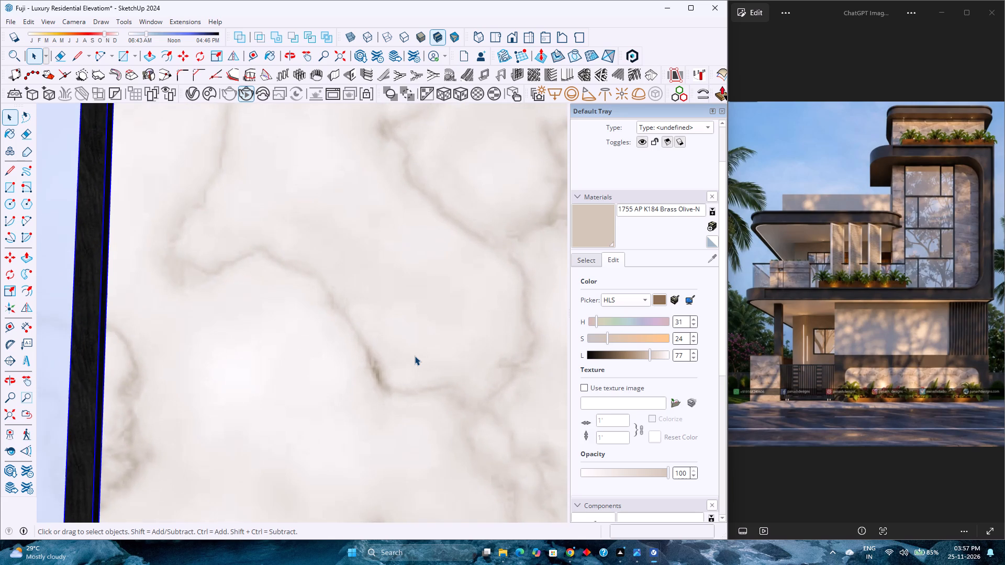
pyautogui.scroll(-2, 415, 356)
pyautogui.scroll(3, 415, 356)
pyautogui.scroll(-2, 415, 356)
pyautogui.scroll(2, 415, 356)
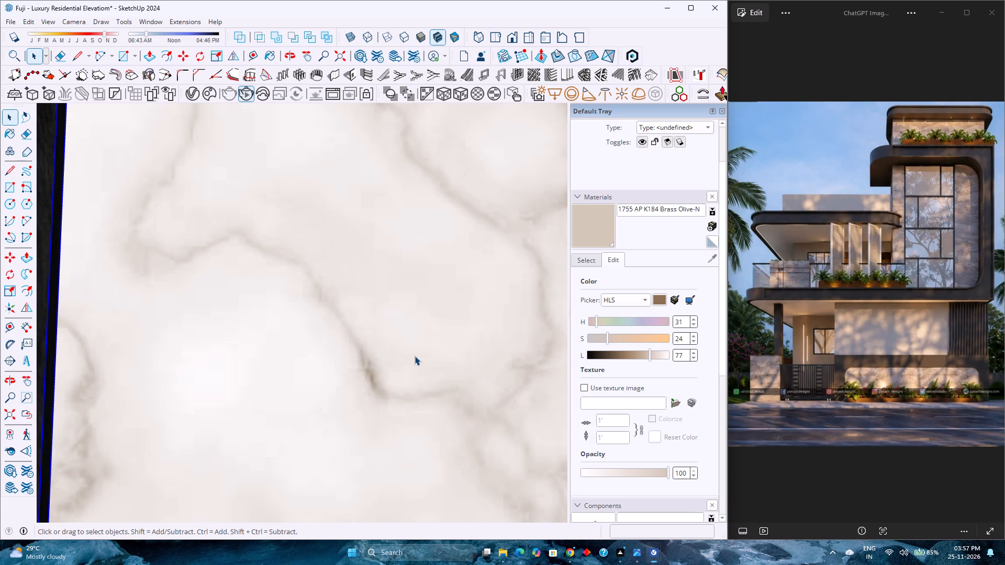
# Review the whole front elevation, comparing its massing, tall window, louvre fins, balcony and marble surfaces with the reference image.
pyautogui.scroll(-14, 415, 354)
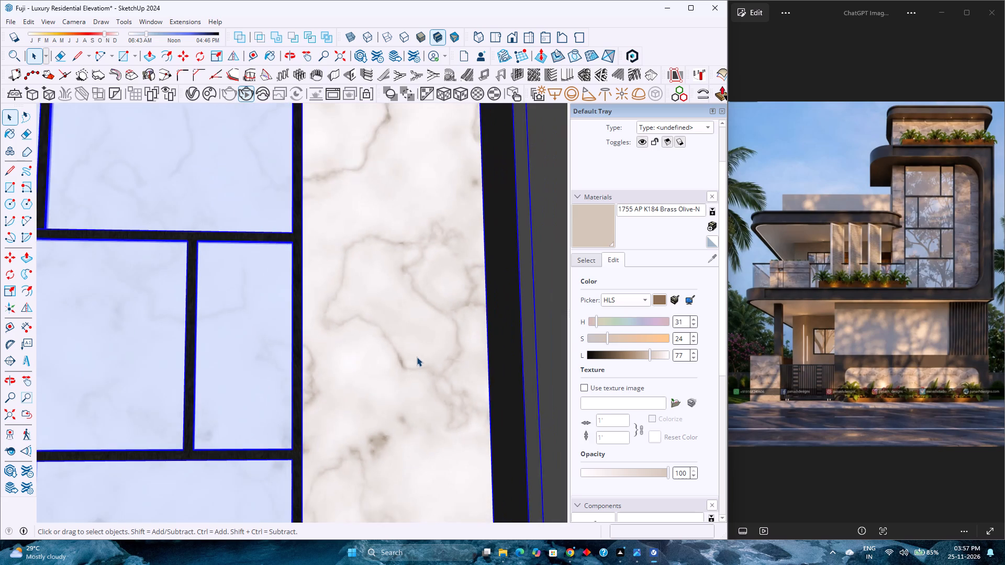
pyautogui.scroll(-16, 417, 357)
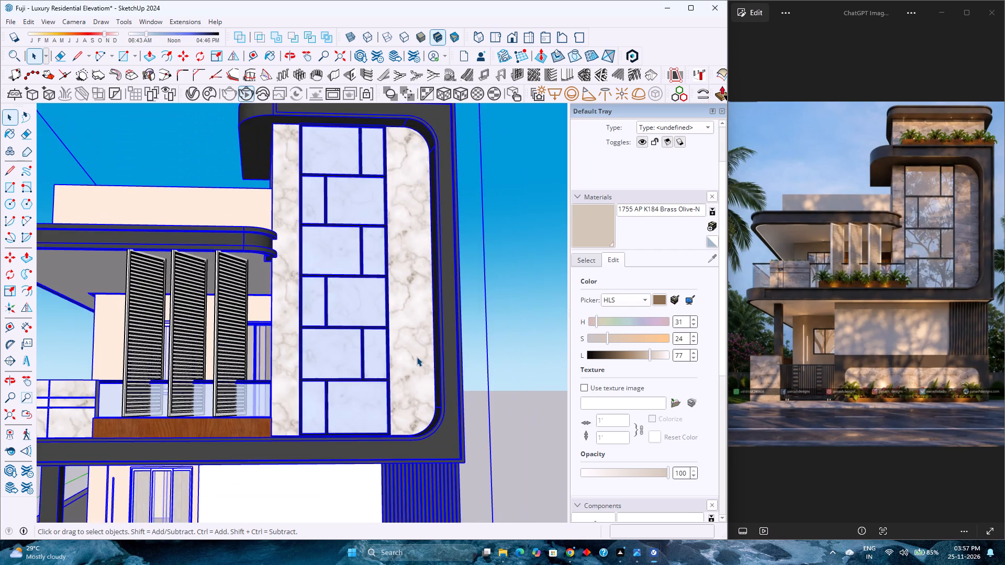
pyautogui.scroll(-14, 417, 357)
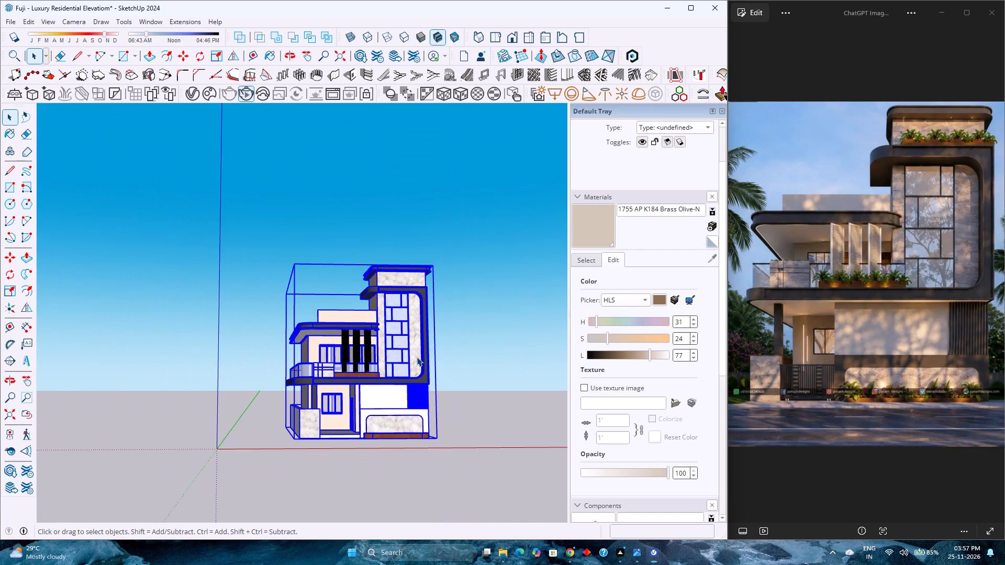
pyautogui.scroll(-4, 417, 357)
pyautogui.scroll(5, 417, 357)
pyautogui.scroll(-7, 417, 357)
pyautogui.scroll(6, 417, 357)
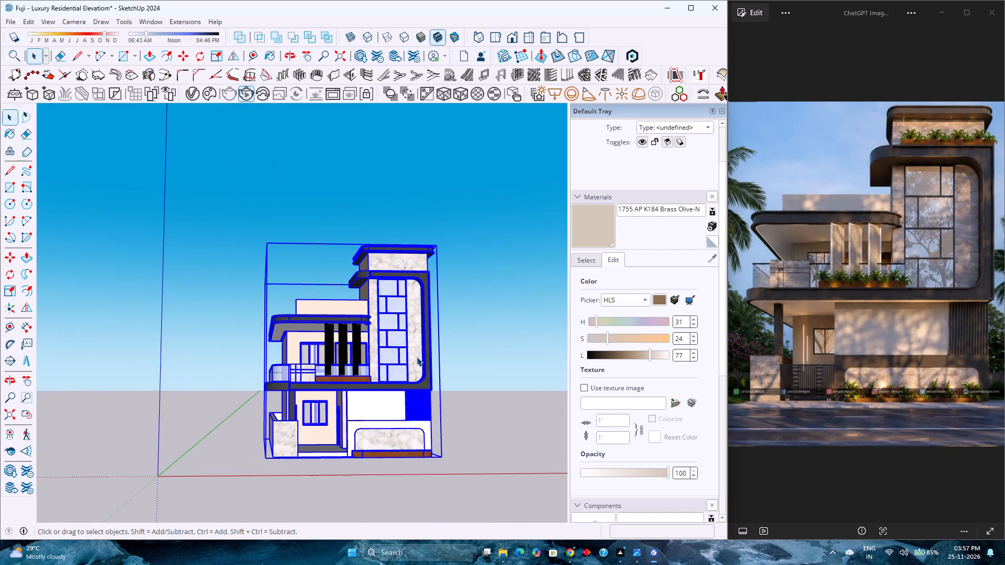
pyautogui.scroll(-6, 417, 357)
pyautogui.scroll(5, 417, 357)
pyautogui.scroll(-5, 417, 357)
pyautogui.scroll(5, 417, 357)
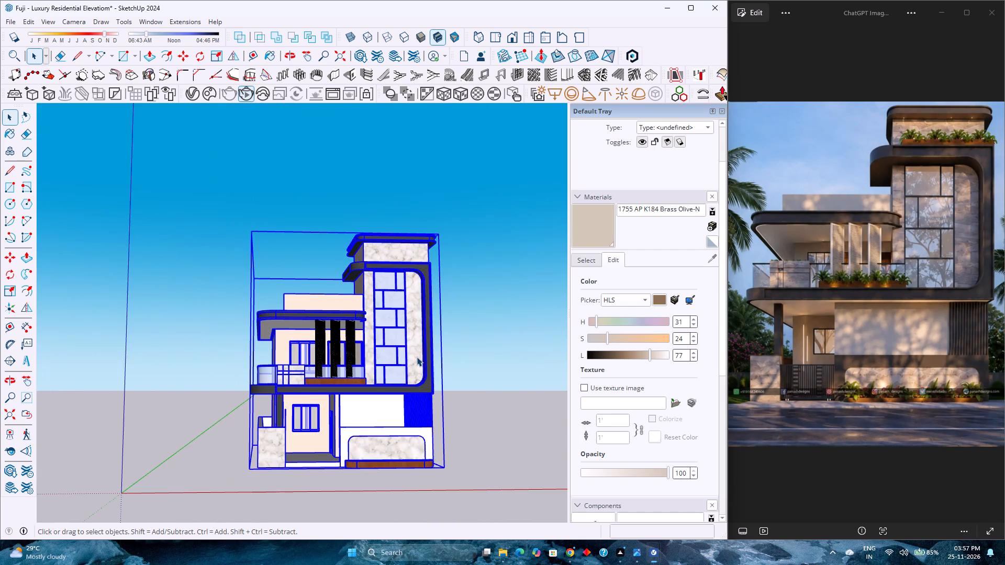
pyautogui.scroll(-3, 417, 357)
pyautogui.scroll(2, 417, 357)
pyautogui.scroll(-3, 417, 357)
pyautogui.scroll(3, 417, 357)
pyautogui.scroll(-3, 417, 357)
pyautogui.scroll(5, 417, 357)
pyautogui.scroll(-4, 417, 357)
pyautogui.scroll(8, 417, 357)
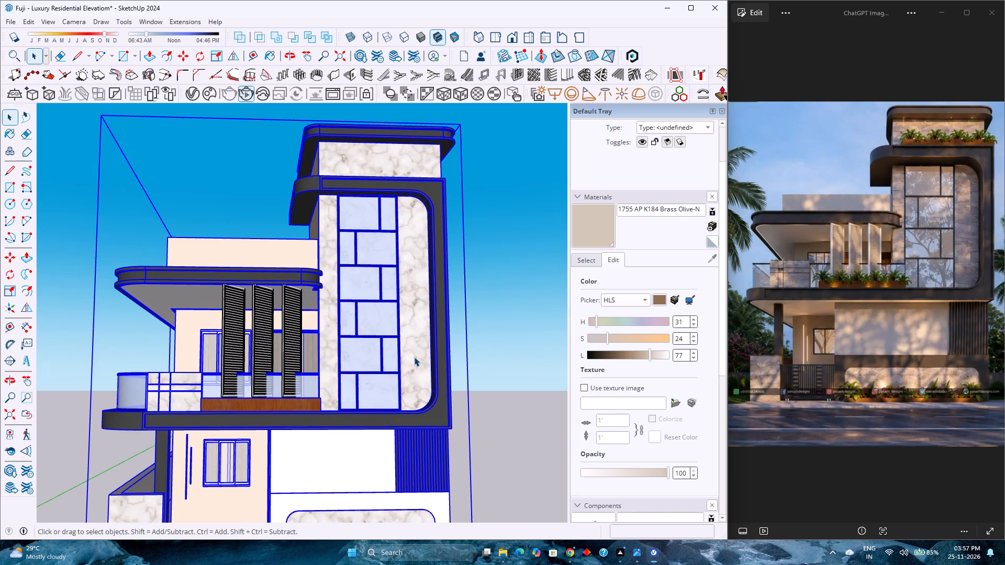
pyautogui.scroll(-2, 414, 357)
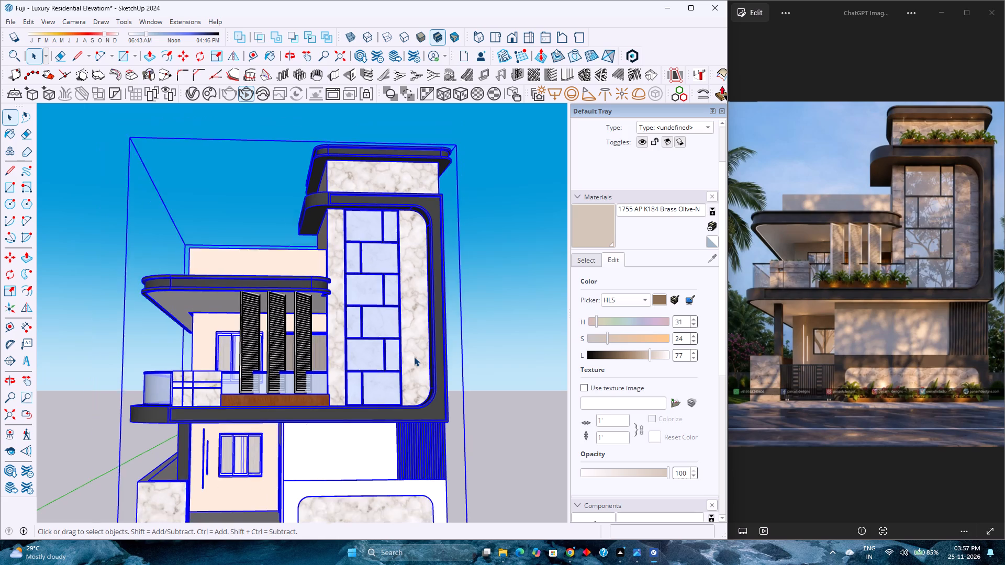
# Compare the tall window's panes, marble side strips and adjacent louvre fins with the reference image.
pyautogui.scroll(-2, 414, 357)
pyautogui.scroll(4, 411, 358)
pyautogui.scroll(-4, 411, 359)
pyautogui.scroll(5, 409, 360)
pyautogui.scroll(-5, 409, 360)
pyautogui.scroll(5, 409, 360)
pyautogui.scroll(-5, 409, 360)
pyautogui.scroll(4, 407, 364)
pyautogui.scroll(-4, 407, 364)
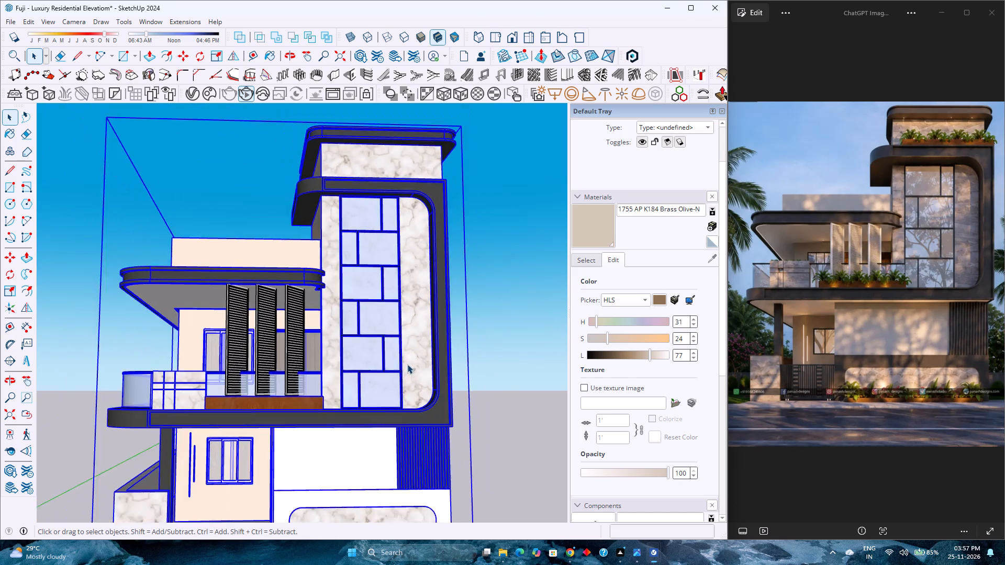
pyautogui.scroll(4, 407, 364)
pyautogui.scroll(-3, 407, 364)
pyautogui.scroll(3, 407, 364)
pyautogui.scroll(-1, 407, 364)
pyautogui.scroll(3, 407, 364)
pyautogui.scroll(-4, 407, 364)
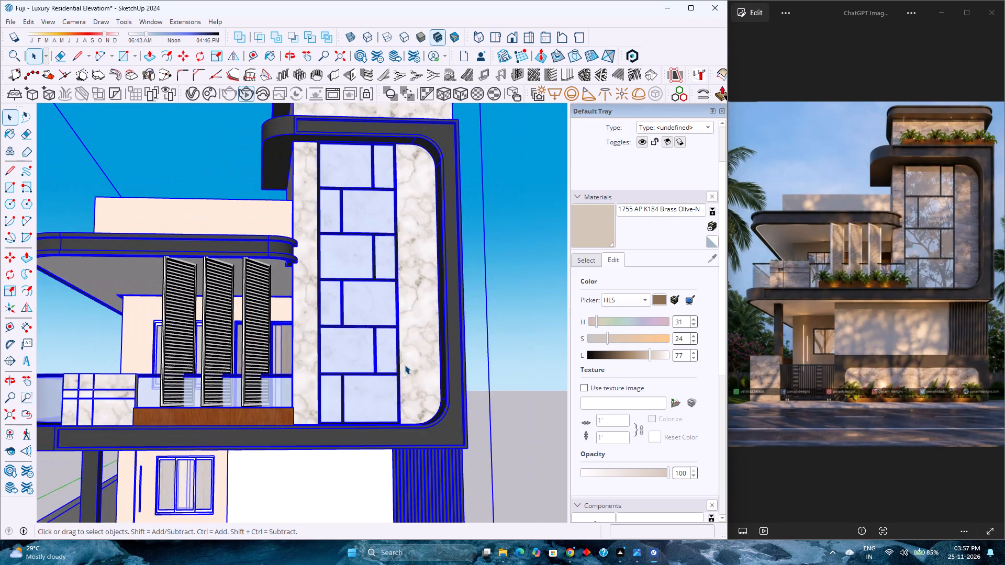
pyautogui.scroll(3, 405, 365)
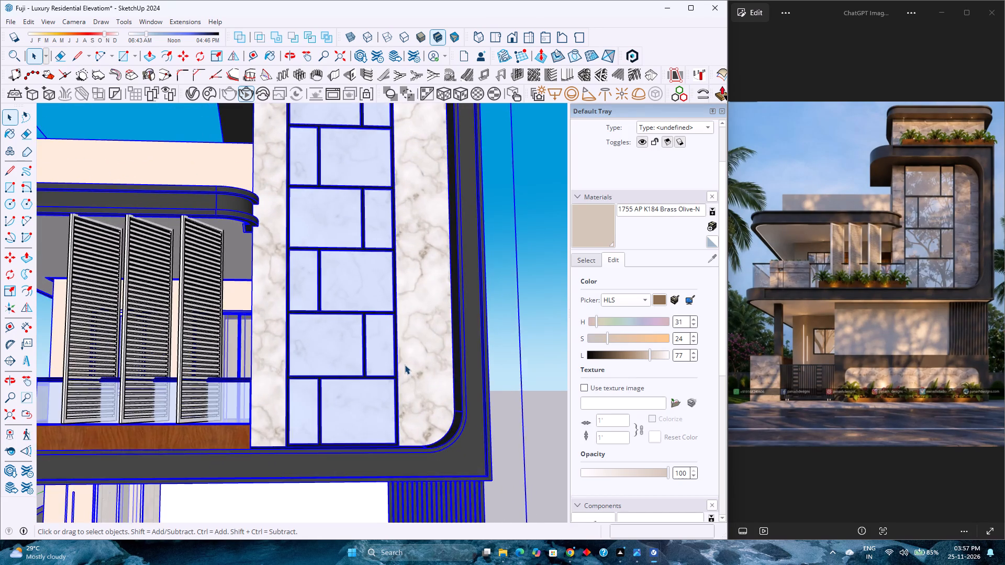
pyautogui.scroll(-2, 405, 365)
pyautogui.scroll(2, 405, 365)
pyautogui.scroll(-2, 405, 365)
pyautogui.scroll(2, 405, 365)
pyautogui.scroll(-1, 405, 365)
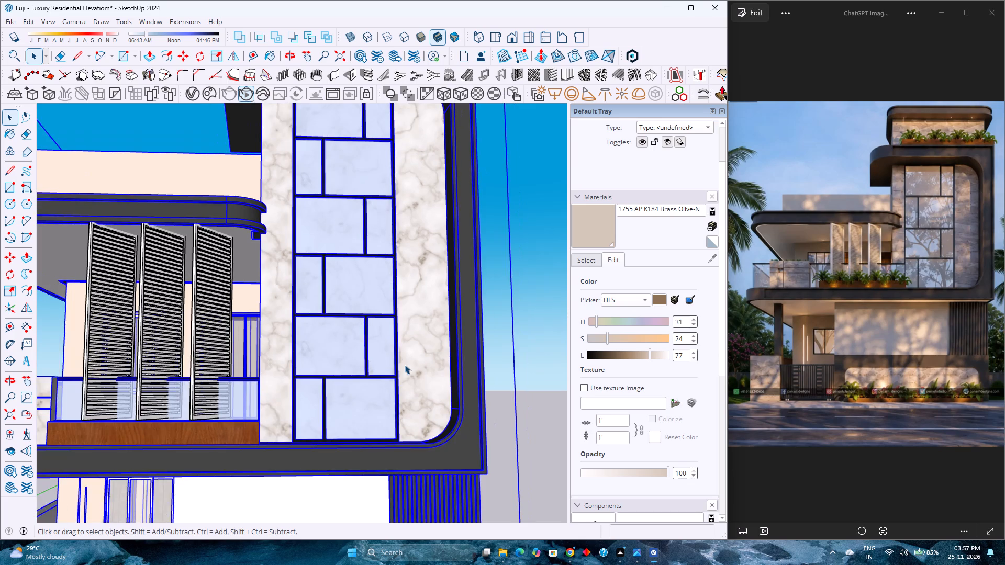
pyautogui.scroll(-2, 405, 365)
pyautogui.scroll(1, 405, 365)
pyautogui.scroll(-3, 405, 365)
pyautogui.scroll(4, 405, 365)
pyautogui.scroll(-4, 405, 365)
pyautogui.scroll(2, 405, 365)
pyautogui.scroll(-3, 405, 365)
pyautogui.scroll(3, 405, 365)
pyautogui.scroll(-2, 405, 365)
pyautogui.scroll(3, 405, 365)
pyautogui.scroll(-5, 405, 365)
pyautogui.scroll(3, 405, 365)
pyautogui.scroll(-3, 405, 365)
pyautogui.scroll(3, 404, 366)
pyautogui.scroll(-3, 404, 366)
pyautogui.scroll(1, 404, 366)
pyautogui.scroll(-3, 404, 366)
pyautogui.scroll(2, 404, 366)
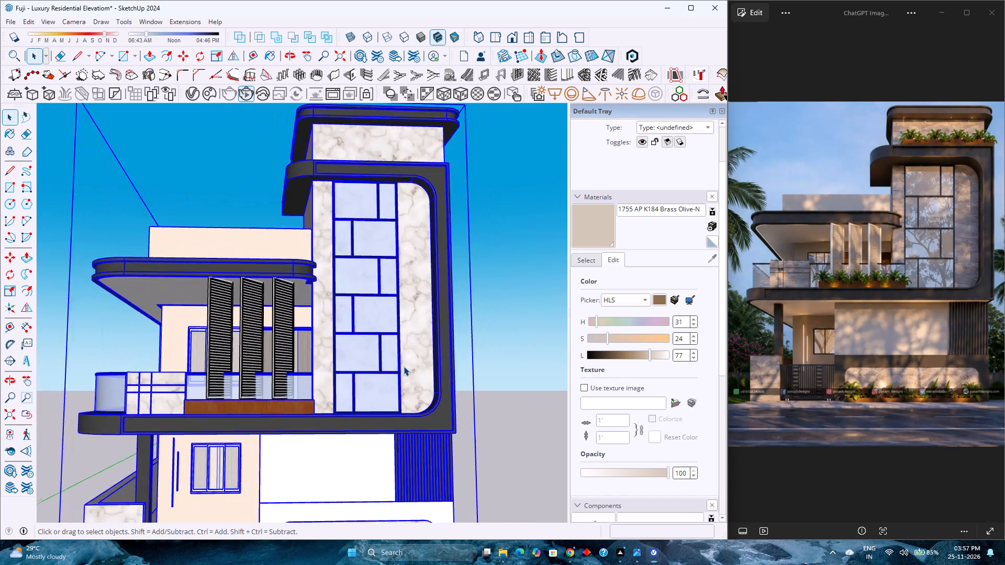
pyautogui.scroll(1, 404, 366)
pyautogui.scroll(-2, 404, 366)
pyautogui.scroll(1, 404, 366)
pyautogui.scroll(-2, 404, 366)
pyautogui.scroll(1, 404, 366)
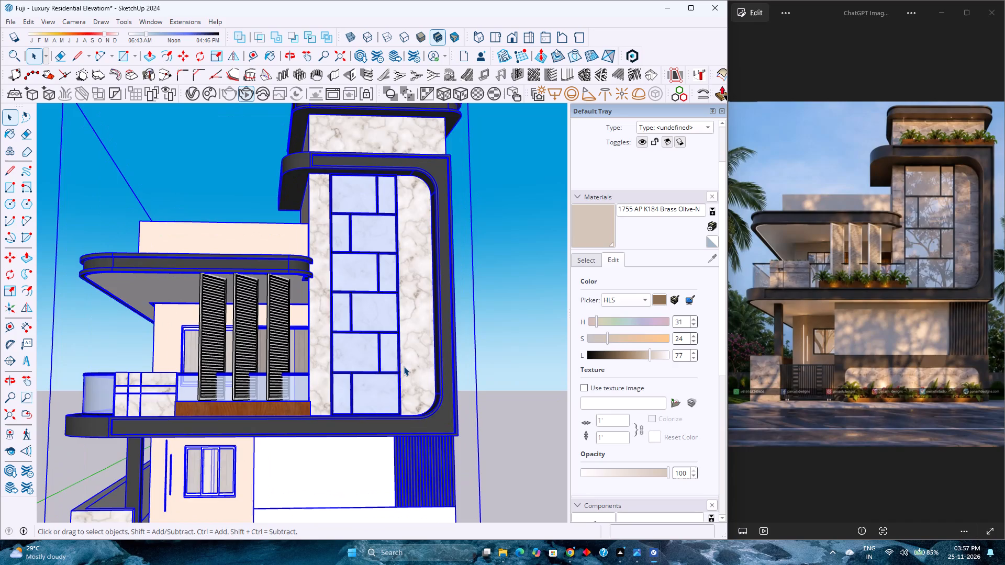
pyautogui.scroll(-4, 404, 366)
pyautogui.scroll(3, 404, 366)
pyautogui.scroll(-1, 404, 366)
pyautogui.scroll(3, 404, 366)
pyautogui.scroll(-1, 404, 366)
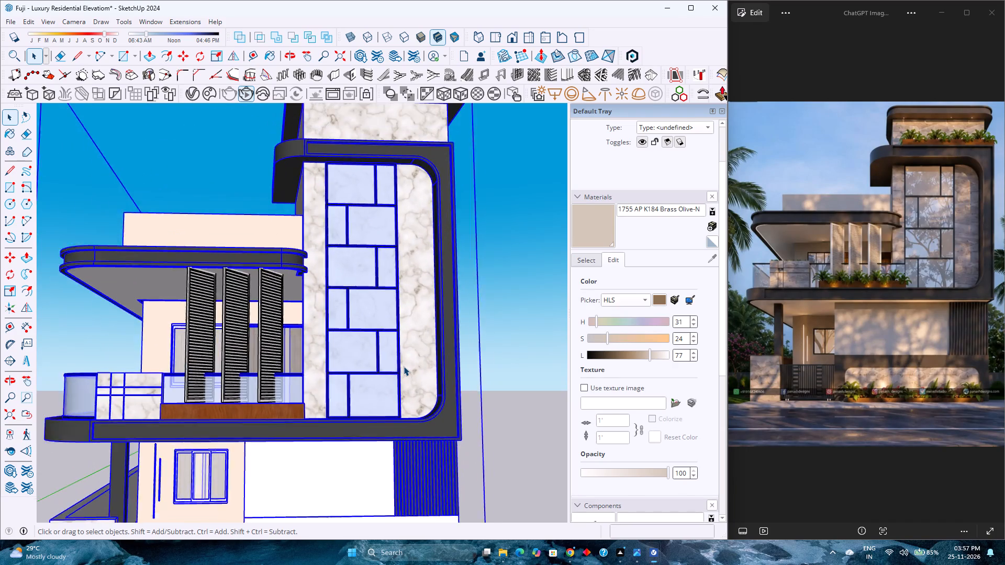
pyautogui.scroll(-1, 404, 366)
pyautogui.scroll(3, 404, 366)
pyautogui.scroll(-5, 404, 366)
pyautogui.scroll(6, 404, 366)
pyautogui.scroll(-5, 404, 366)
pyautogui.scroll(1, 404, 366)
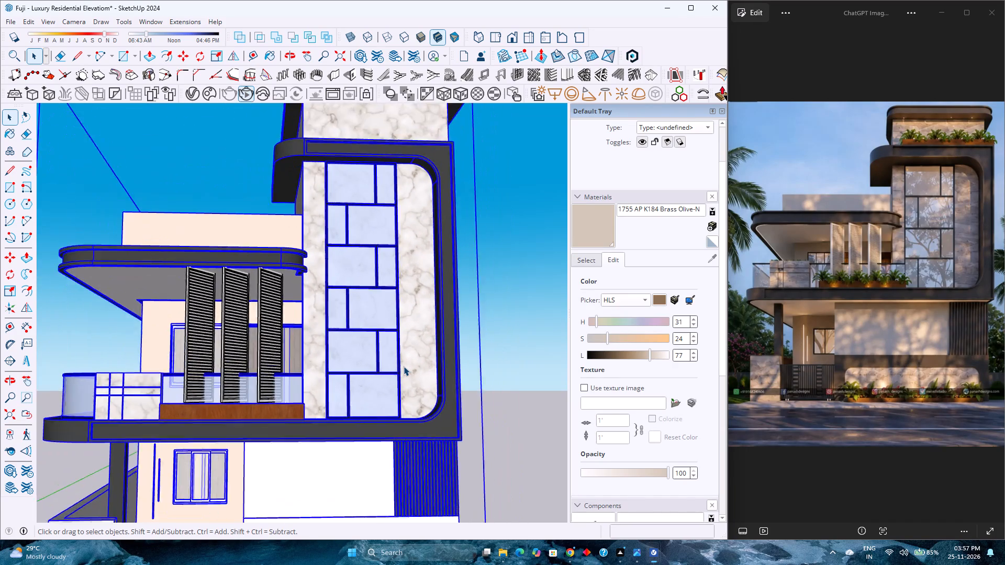
# Review the complete house from the front, comparing its overall massing and ground-floor walls with the reference image.
pyautogui.scroll(2, 404, 366)
pyautogui.scroll(-5, 402, 367)
pyautogui.scroll(2, 401, 367)
pyautogui.scroll(-4, 395, 370)
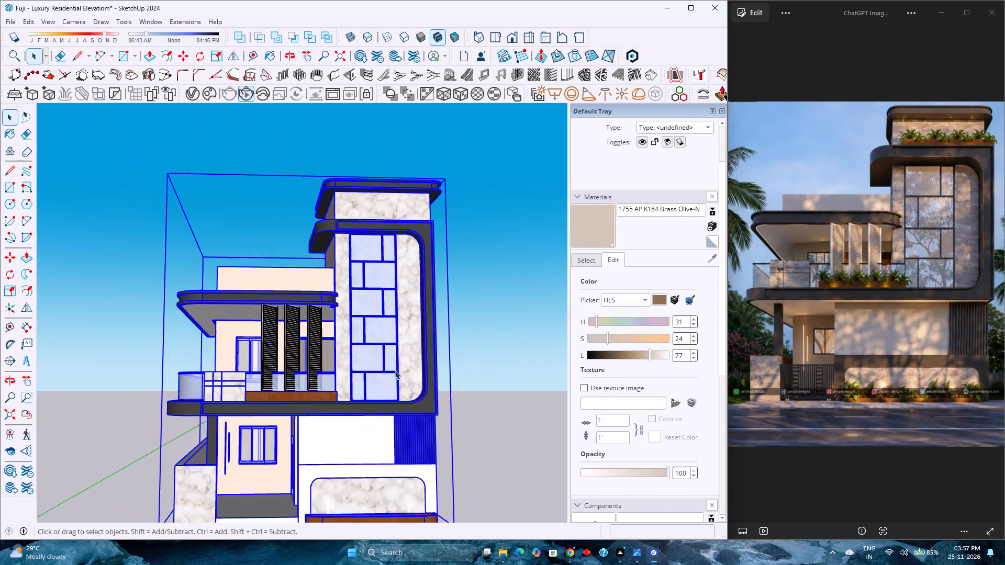
pyautogui.scroll(6, 393, 367)
pyautogui.scroll(-6, 393, 367)
pyautogui.scroll(5, 393, 367)
pyautogui.scroll(-13, 393, 367)
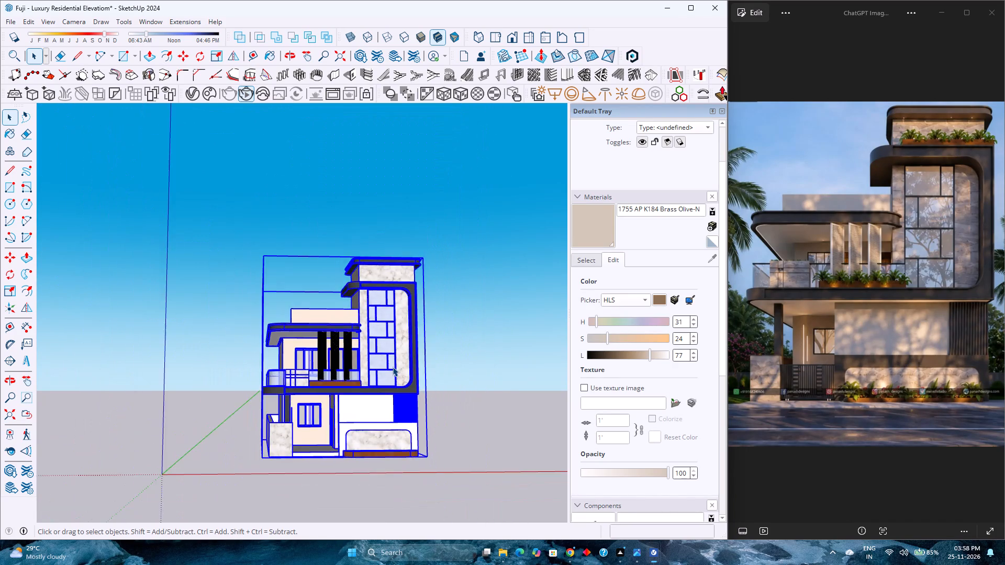
pyautogui.scroll(10, 393, 367)
pyautogui.scroll(-4, 394, 368)
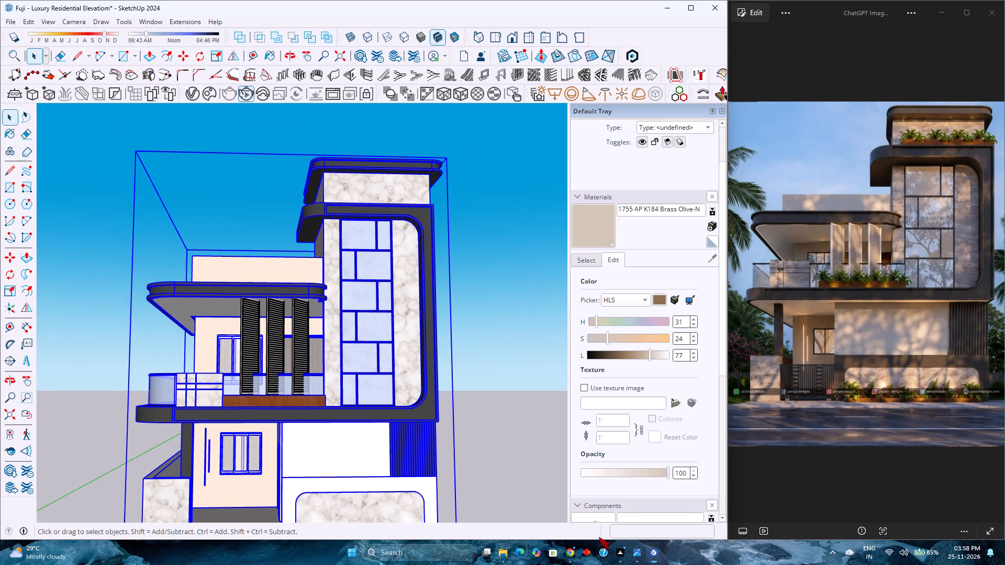
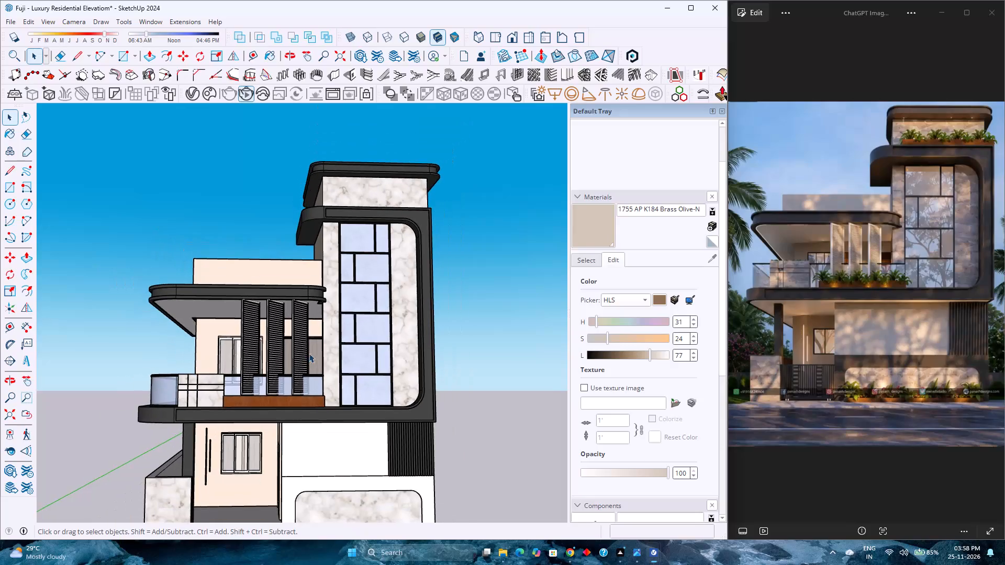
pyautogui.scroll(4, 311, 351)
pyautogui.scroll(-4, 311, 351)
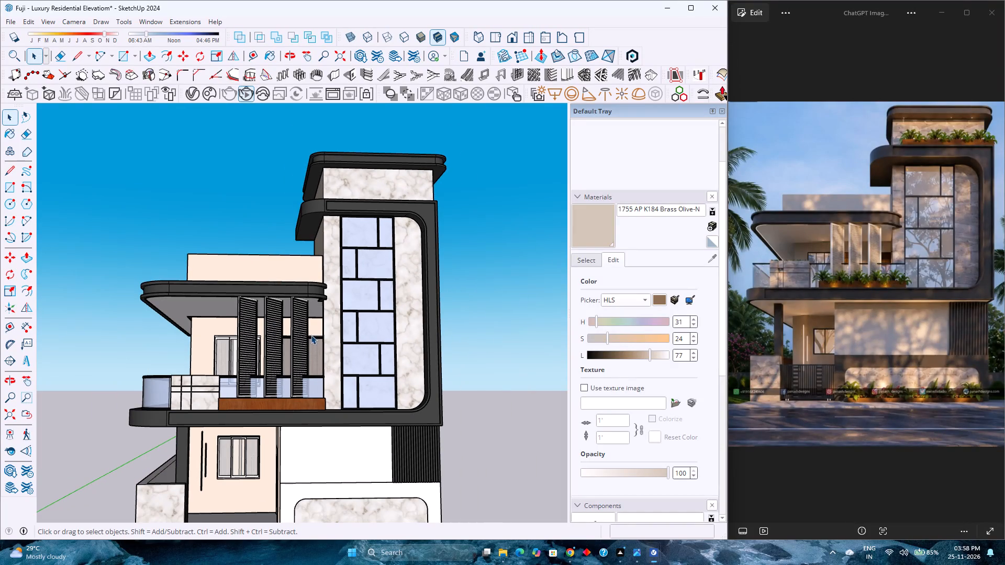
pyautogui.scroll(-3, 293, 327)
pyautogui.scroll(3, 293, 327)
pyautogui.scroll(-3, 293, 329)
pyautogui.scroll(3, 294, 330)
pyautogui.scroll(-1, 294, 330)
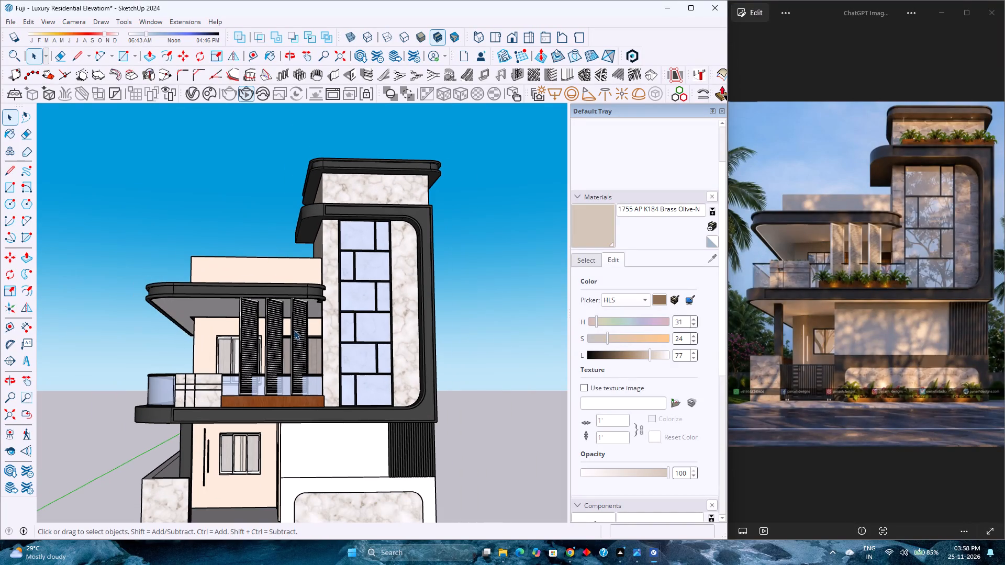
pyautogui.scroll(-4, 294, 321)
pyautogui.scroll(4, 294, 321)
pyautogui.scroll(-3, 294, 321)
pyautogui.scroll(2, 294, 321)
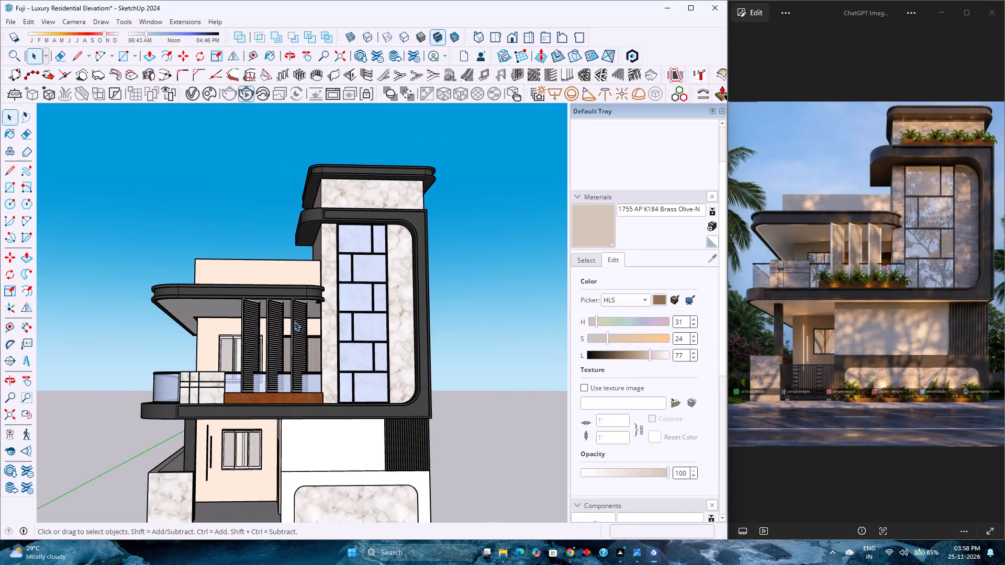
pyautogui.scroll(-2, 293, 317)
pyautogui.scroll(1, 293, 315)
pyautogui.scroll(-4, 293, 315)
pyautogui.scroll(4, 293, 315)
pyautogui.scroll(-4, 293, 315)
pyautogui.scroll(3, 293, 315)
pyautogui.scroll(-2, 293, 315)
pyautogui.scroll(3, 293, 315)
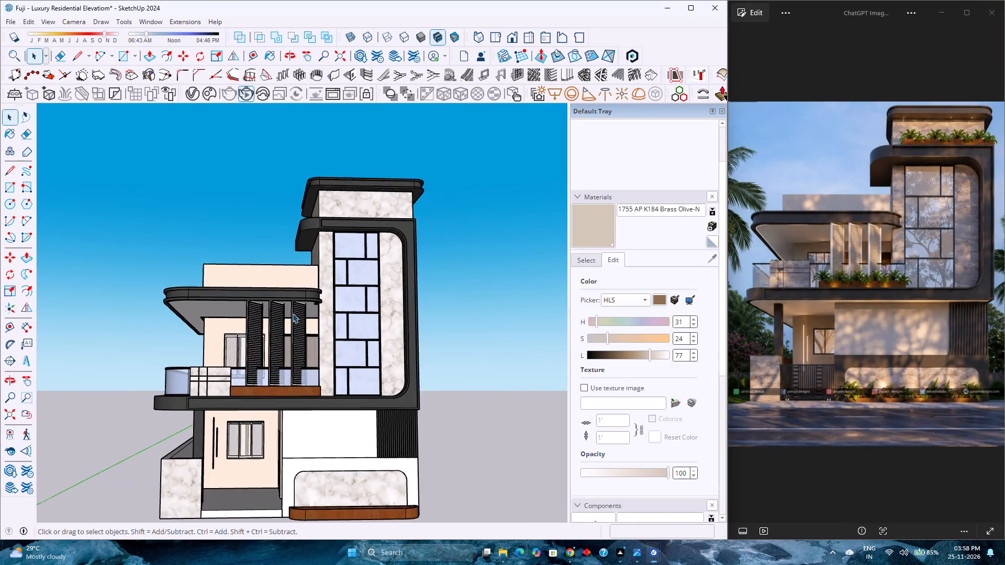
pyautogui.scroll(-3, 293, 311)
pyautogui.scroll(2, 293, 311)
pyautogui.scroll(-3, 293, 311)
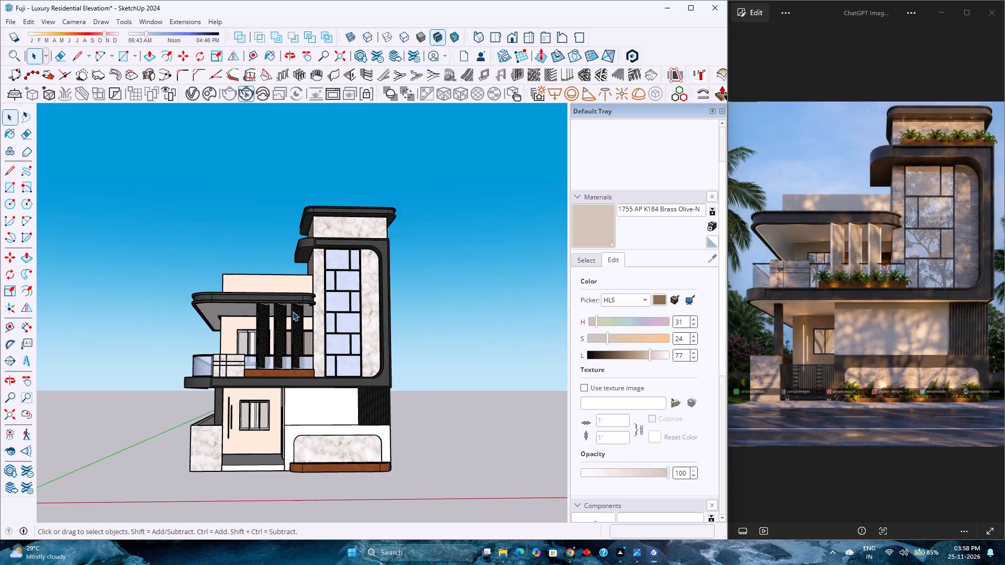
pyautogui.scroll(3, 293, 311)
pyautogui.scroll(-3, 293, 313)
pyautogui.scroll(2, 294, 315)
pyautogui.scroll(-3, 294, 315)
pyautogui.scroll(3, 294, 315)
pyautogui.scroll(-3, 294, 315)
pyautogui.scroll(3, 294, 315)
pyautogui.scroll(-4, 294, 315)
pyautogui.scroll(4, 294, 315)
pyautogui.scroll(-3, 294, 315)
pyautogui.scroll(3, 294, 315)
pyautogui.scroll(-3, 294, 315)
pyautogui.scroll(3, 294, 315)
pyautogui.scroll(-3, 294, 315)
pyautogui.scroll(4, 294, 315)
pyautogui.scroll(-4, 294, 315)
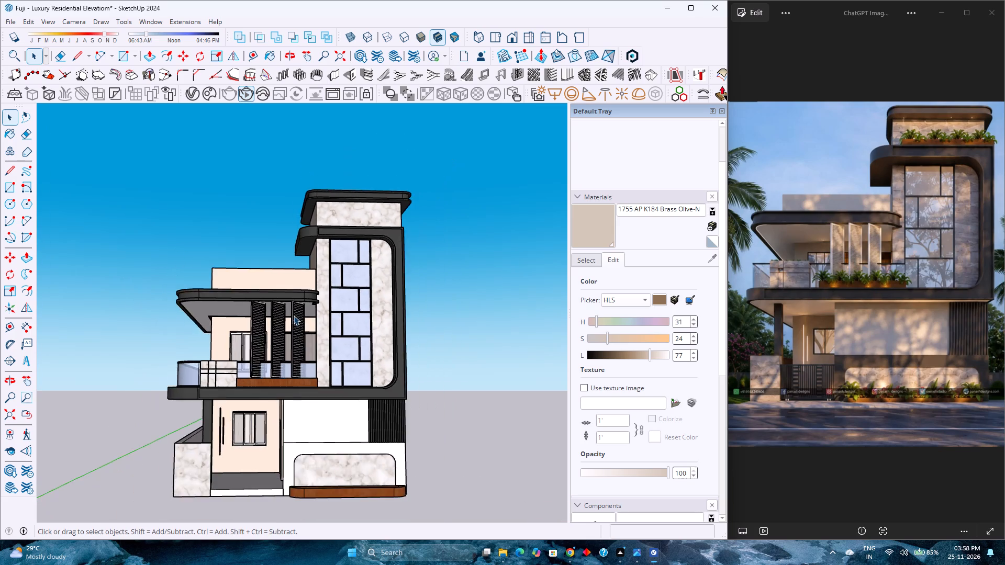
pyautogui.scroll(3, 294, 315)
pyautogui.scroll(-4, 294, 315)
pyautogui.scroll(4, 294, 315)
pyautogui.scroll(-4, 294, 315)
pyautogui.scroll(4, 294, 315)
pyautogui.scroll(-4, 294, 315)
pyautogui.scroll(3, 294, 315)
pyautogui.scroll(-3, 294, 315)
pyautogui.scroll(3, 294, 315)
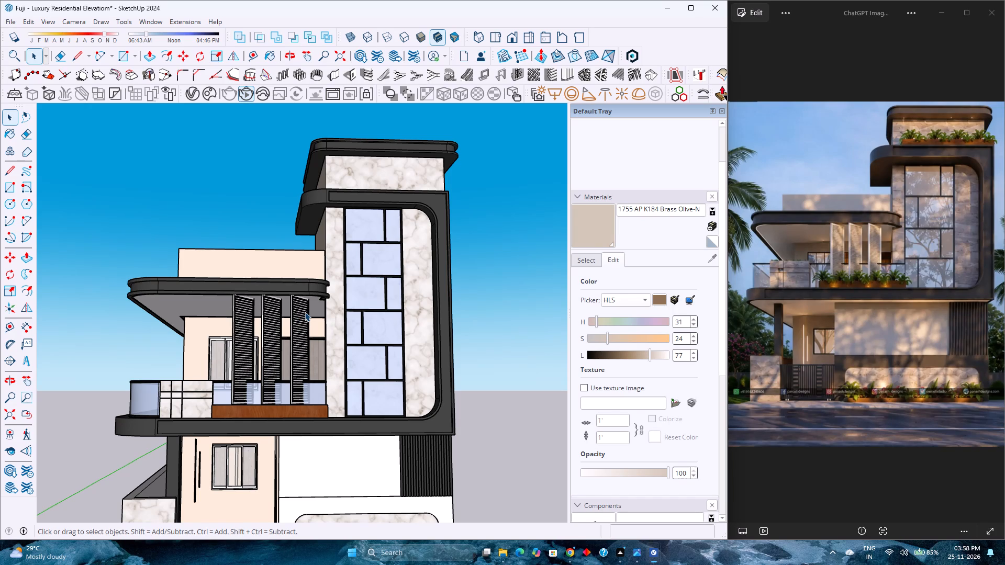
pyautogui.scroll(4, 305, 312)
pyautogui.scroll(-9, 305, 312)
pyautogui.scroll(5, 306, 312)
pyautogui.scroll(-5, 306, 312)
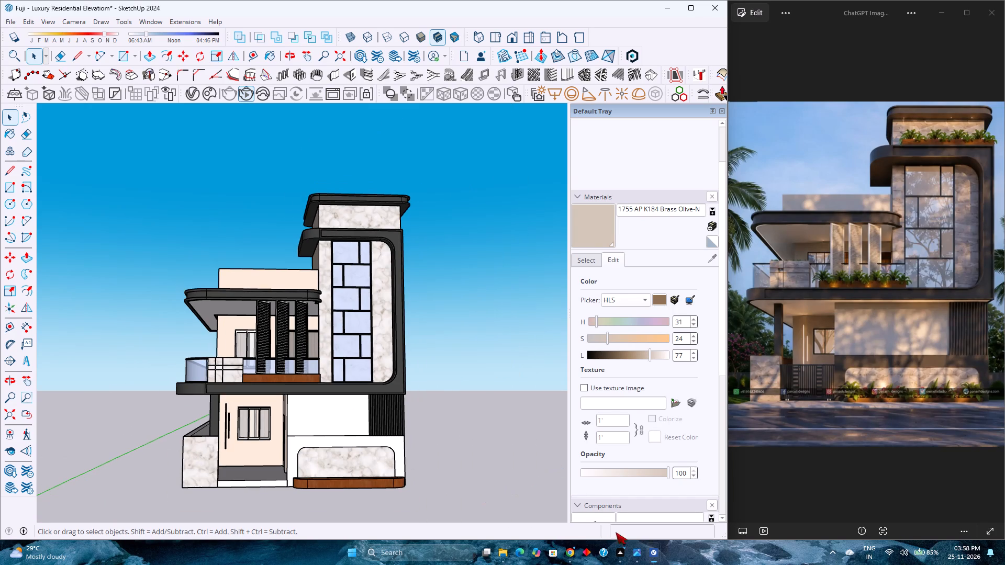
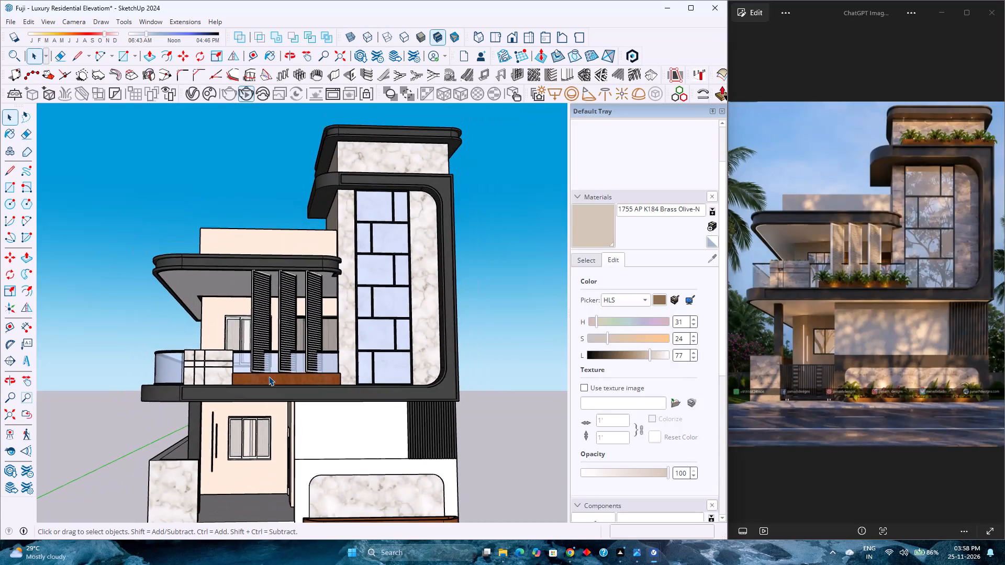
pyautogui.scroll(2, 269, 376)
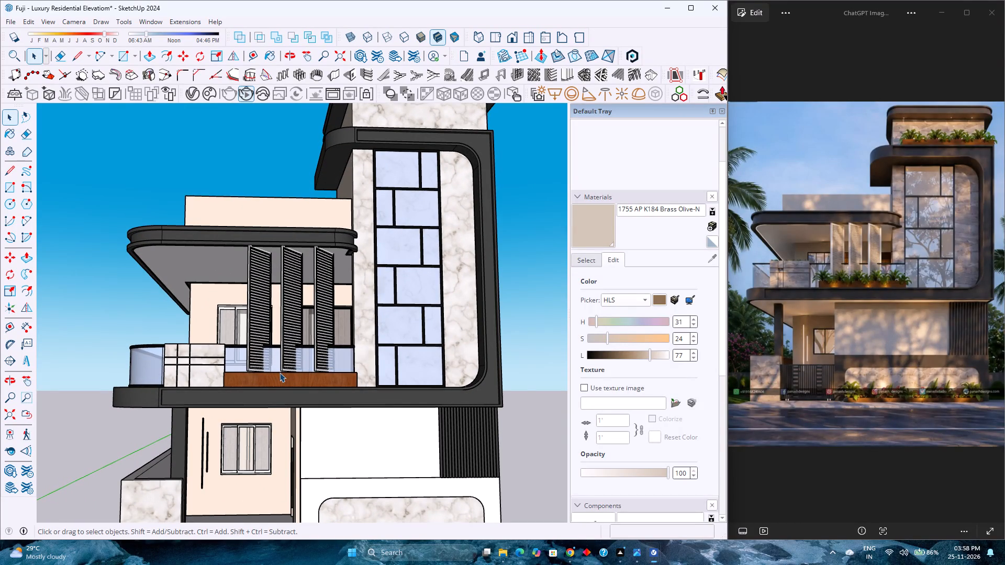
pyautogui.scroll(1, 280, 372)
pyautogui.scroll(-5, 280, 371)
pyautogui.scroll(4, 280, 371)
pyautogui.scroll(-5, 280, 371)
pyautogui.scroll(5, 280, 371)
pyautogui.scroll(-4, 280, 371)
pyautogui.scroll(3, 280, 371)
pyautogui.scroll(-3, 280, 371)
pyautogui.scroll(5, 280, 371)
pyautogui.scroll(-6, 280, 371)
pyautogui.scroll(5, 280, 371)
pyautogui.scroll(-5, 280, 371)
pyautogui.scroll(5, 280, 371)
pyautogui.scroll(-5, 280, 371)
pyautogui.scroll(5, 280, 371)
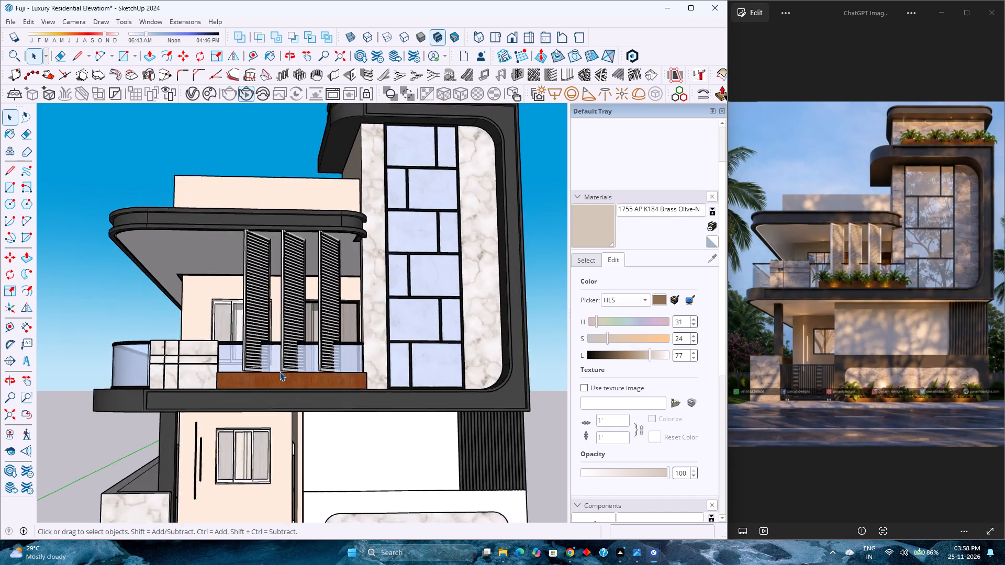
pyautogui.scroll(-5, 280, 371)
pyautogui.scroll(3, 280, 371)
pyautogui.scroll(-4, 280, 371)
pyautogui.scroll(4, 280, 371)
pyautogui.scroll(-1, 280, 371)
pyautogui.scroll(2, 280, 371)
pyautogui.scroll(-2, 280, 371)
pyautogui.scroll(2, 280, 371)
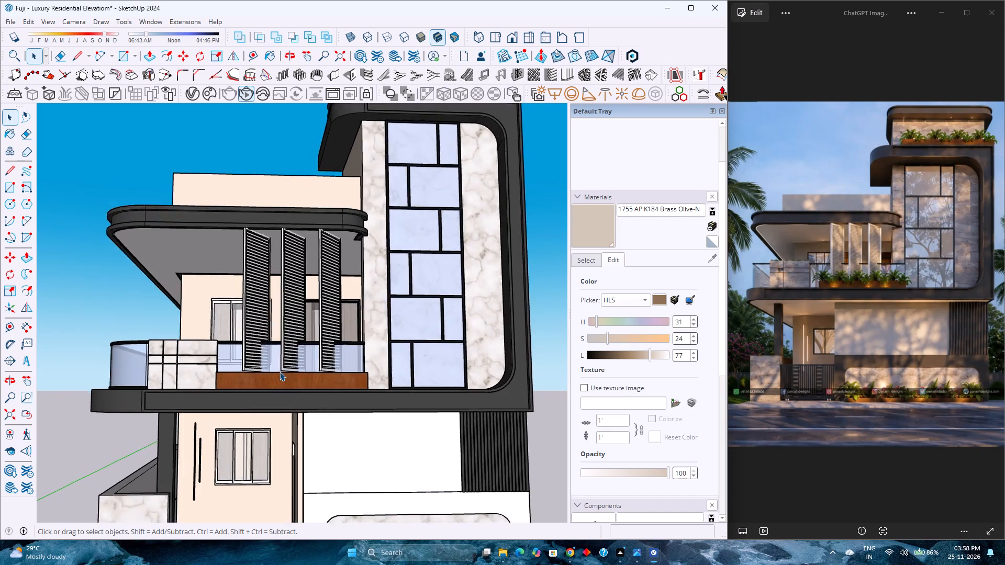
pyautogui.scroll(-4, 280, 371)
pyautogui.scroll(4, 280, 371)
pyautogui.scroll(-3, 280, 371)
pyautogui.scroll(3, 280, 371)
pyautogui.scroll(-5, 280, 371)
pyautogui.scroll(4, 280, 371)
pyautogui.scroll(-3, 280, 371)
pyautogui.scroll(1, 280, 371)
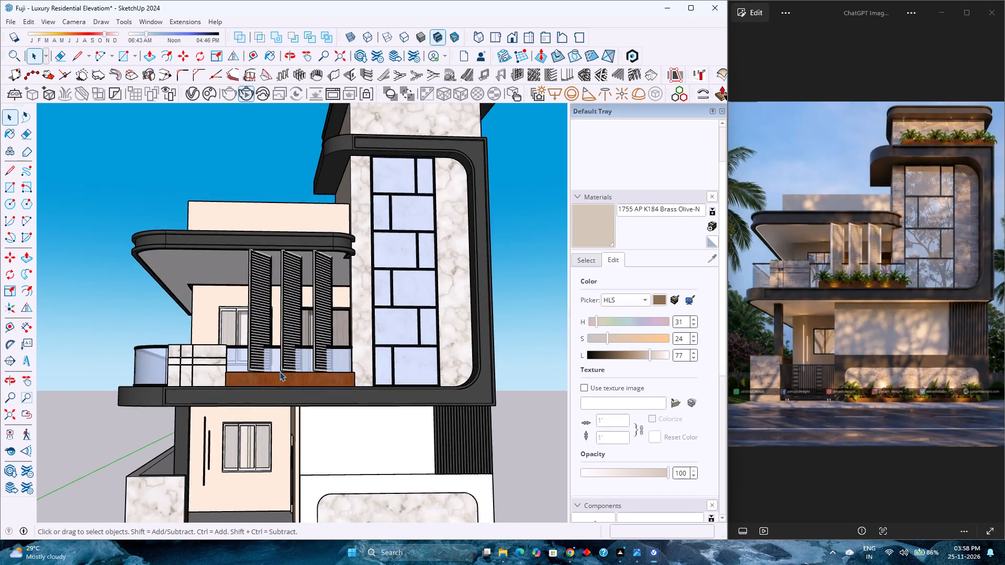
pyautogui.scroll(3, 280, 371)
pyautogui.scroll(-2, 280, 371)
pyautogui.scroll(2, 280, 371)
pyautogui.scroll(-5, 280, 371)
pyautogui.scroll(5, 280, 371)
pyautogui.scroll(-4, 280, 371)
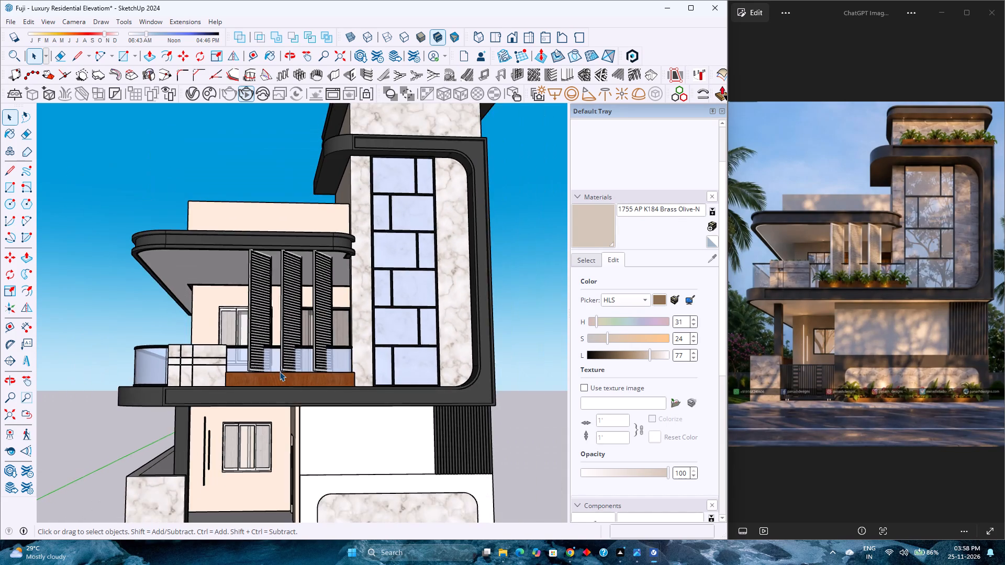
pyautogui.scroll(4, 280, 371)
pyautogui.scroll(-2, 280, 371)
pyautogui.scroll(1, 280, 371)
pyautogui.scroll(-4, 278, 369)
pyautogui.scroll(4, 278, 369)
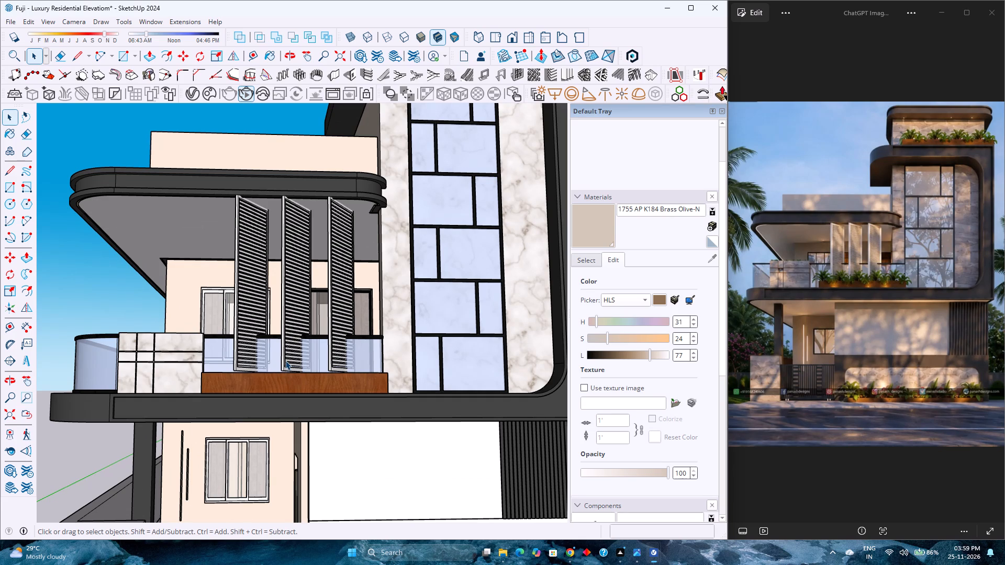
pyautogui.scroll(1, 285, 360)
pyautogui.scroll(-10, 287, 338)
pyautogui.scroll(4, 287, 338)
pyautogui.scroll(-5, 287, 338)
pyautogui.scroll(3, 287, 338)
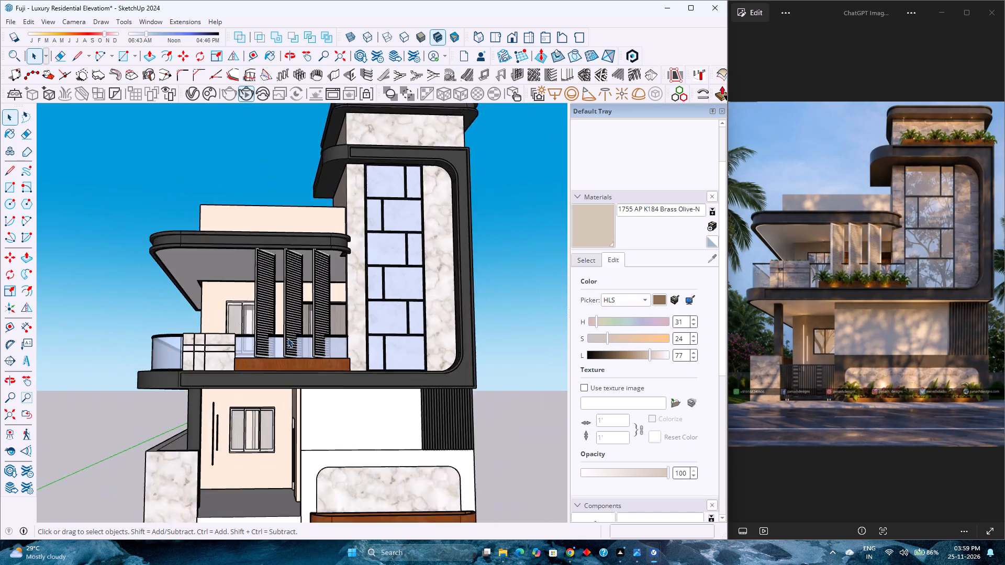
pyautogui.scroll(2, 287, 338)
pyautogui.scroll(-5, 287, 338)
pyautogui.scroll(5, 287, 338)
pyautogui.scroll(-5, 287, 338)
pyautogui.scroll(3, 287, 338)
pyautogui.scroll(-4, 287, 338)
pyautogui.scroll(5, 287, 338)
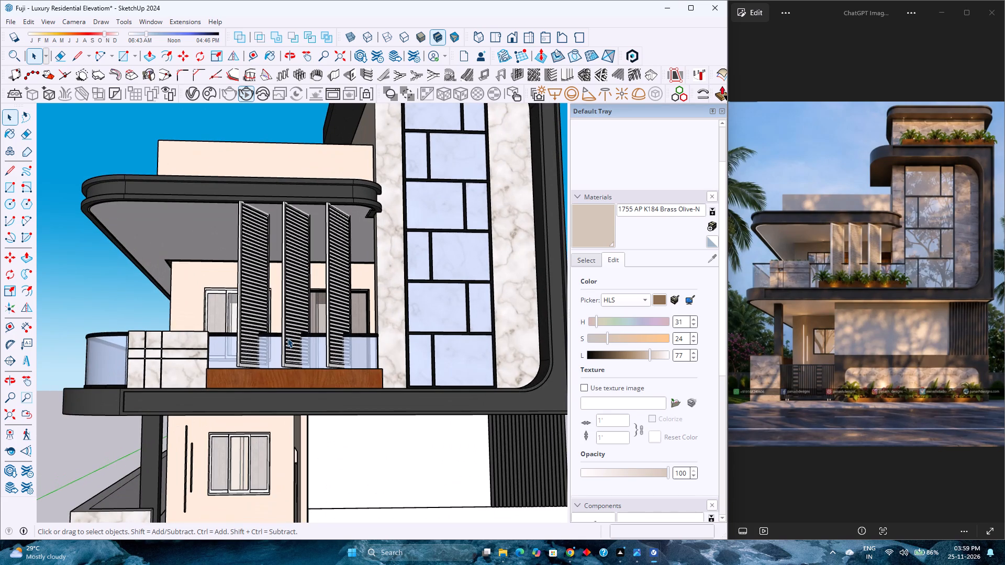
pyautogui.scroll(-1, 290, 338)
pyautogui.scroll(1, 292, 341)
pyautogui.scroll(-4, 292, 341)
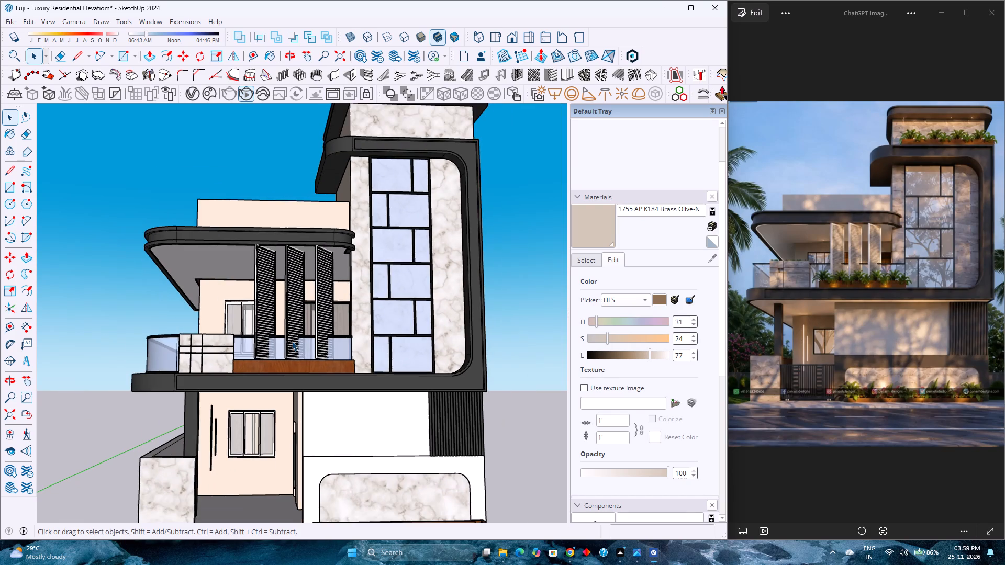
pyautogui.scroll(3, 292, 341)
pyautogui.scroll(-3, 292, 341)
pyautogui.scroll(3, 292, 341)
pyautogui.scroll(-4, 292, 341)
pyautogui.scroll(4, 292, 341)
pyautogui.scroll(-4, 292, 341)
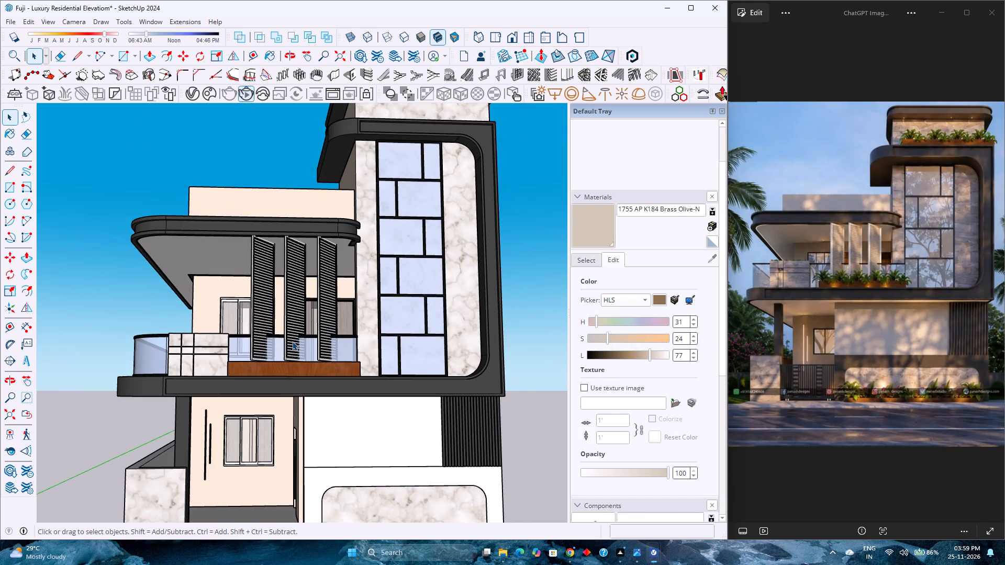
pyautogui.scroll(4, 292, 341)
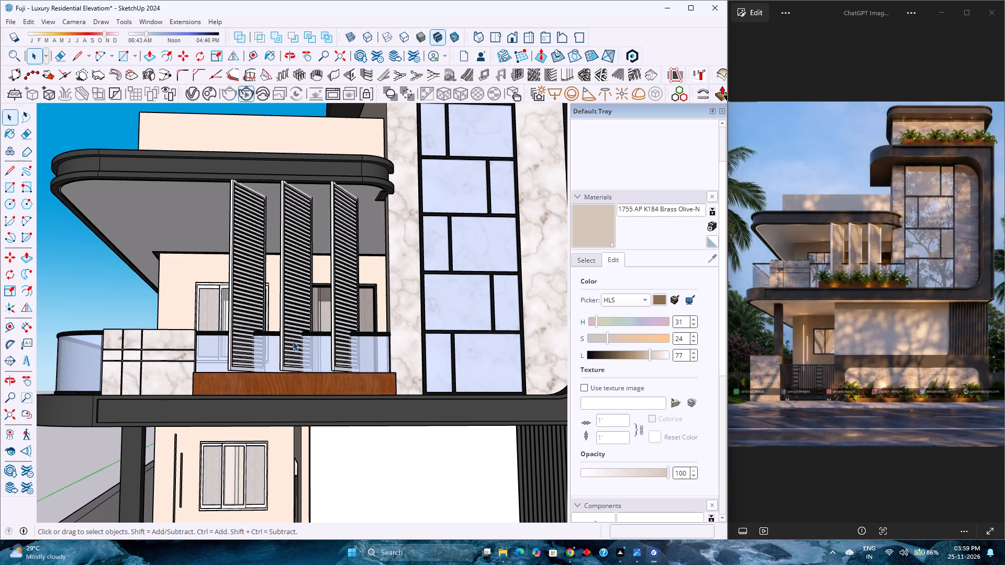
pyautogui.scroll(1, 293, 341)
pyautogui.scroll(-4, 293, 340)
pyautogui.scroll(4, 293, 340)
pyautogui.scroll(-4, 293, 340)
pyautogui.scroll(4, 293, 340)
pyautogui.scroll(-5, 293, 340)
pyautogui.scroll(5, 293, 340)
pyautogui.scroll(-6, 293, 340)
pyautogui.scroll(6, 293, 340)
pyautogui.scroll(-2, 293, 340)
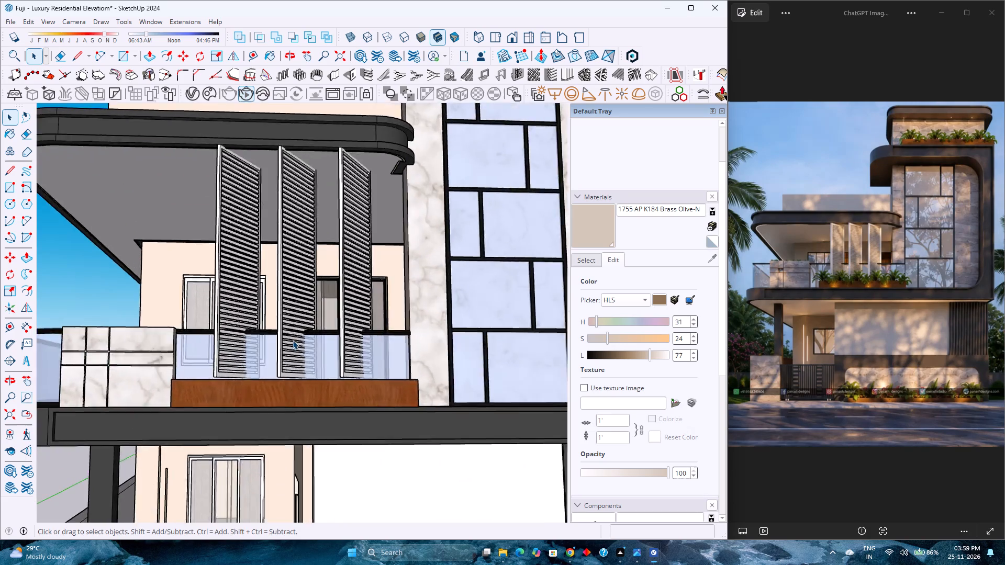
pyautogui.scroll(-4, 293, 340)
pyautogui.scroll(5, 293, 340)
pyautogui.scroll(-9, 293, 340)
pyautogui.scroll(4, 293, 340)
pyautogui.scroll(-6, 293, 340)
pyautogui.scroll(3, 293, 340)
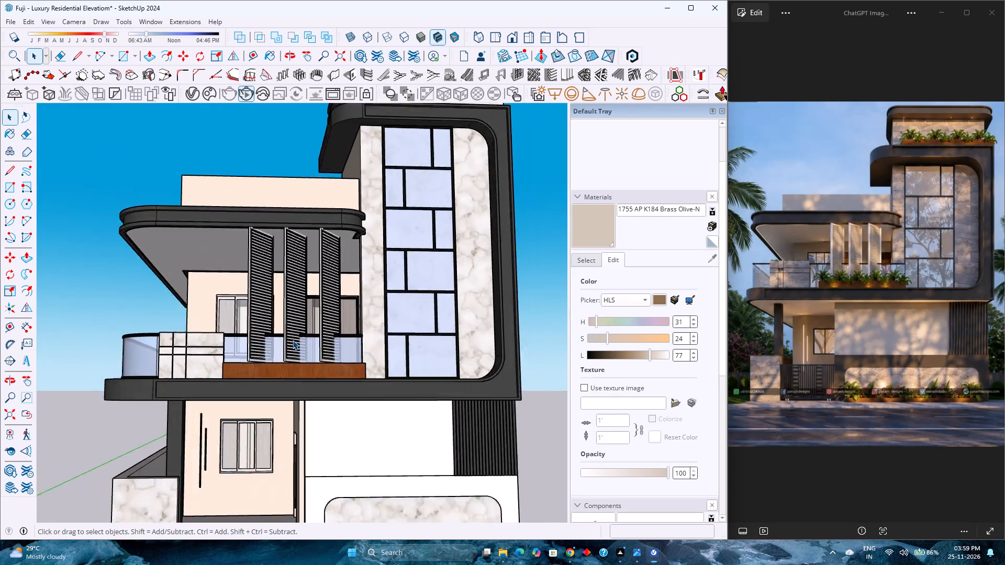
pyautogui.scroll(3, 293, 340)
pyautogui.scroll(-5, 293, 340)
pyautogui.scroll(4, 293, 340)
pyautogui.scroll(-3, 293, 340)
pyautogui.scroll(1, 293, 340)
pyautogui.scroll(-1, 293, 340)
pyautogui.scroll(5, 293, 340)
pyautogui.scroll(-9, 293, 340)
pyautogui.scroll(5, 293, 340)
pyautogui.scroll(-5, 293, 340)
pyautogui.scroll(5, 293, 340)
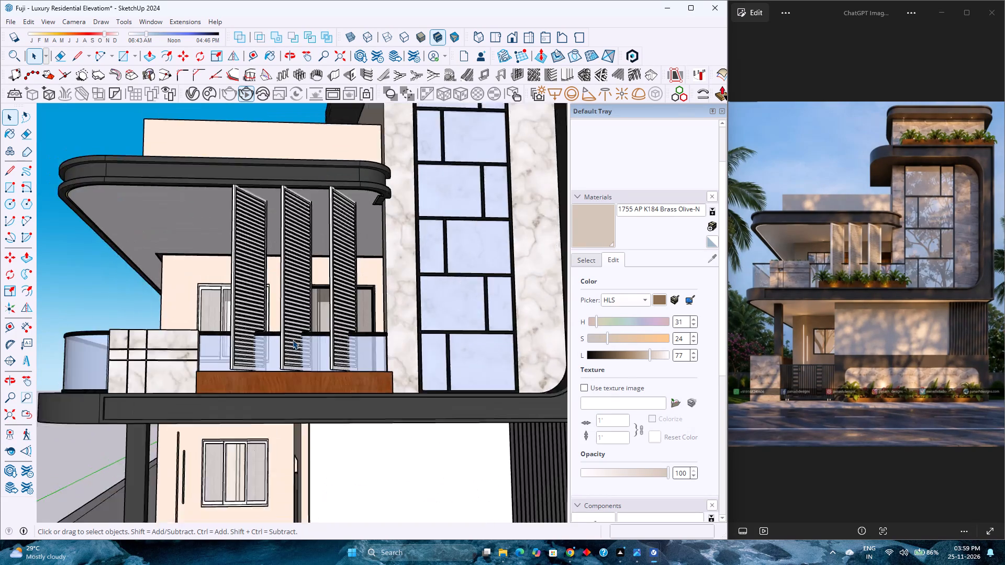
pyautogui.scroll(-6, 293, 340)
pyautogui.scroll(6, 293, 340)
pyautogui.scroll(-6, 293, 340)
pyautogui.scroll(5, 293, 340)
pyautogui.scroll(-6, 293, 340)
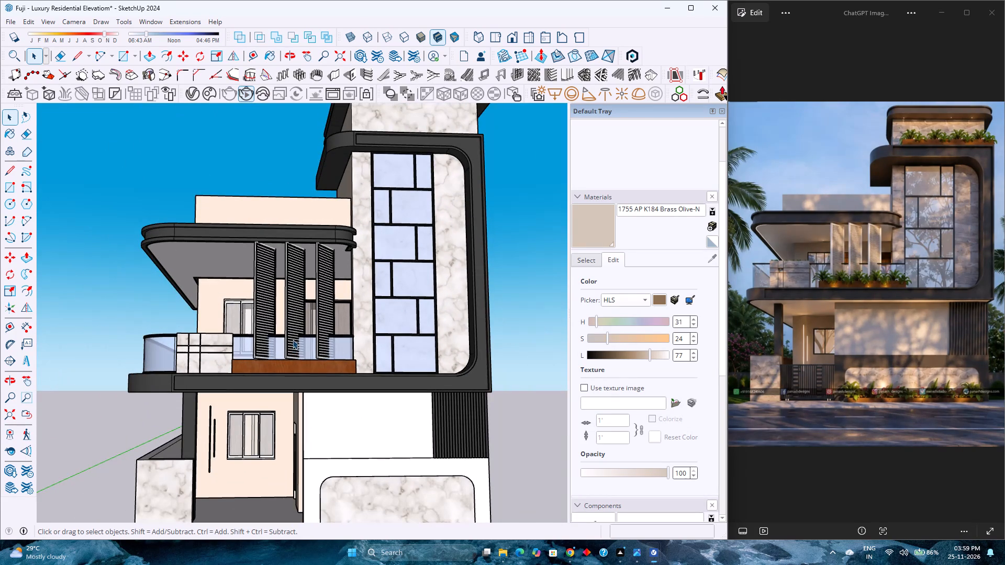
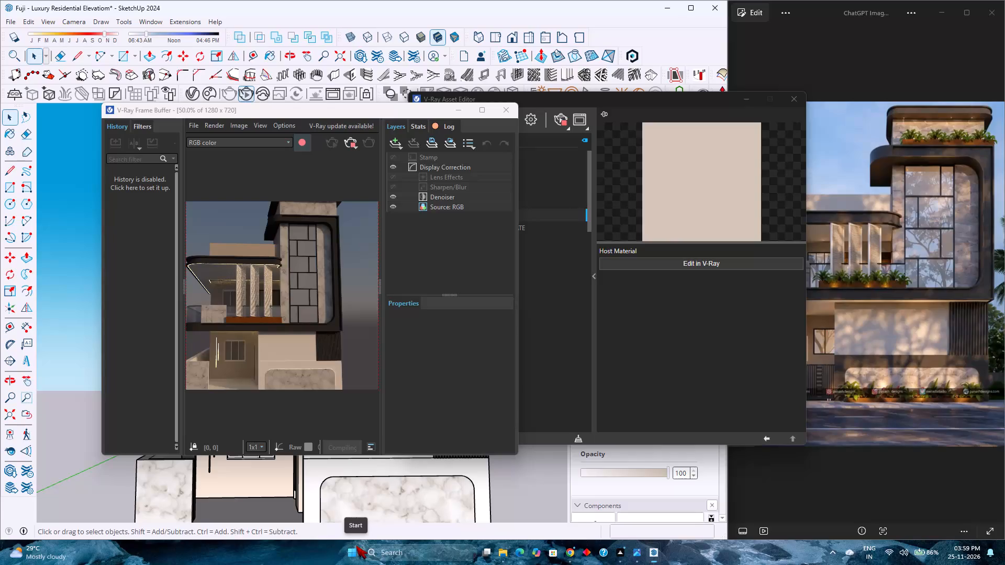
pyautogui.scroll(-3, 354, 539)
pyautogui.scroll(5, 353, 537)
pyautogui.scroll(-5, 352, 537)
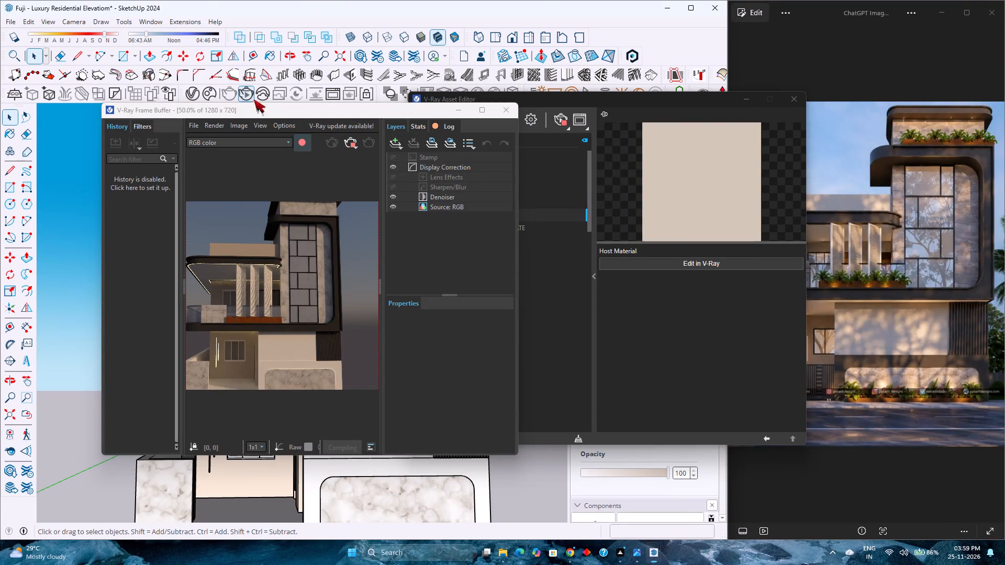
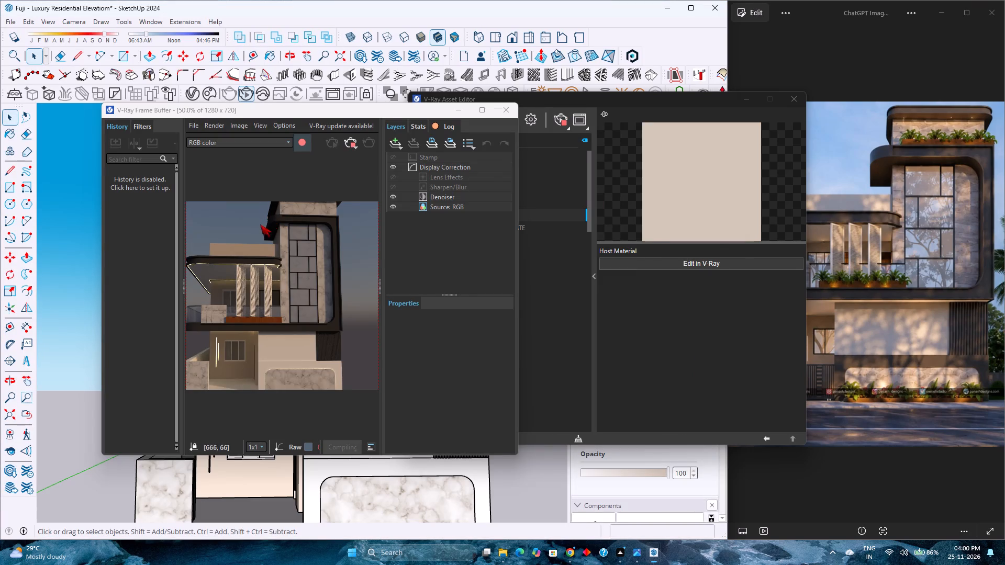
# Minimize the V-Ray Frame Buffer, Asset Editor and Color Picker windows to clear the view of the house model.
pyautogui.click(58, 221)
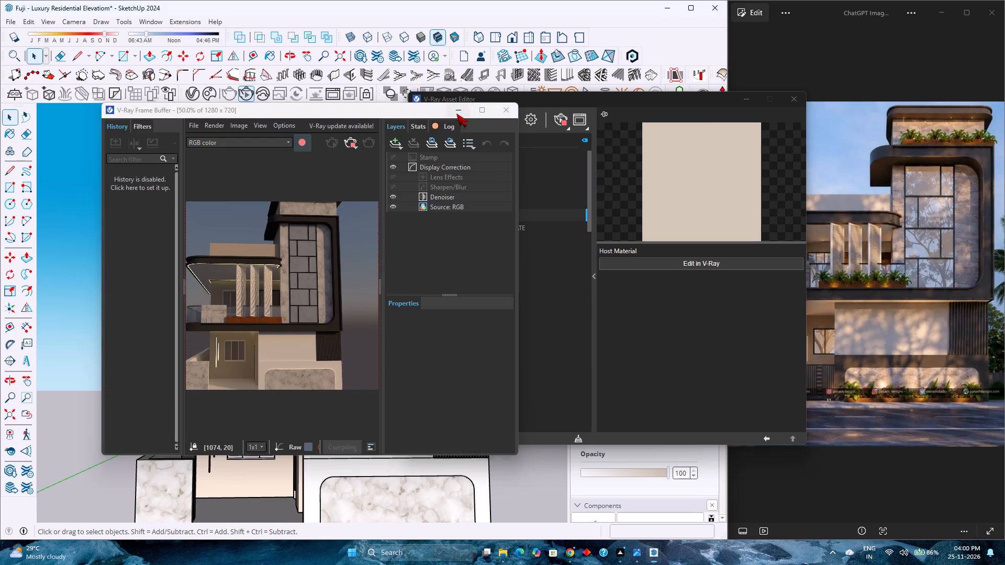
pyautogui.click(456, 114)
pyautogui.click(753, 100)
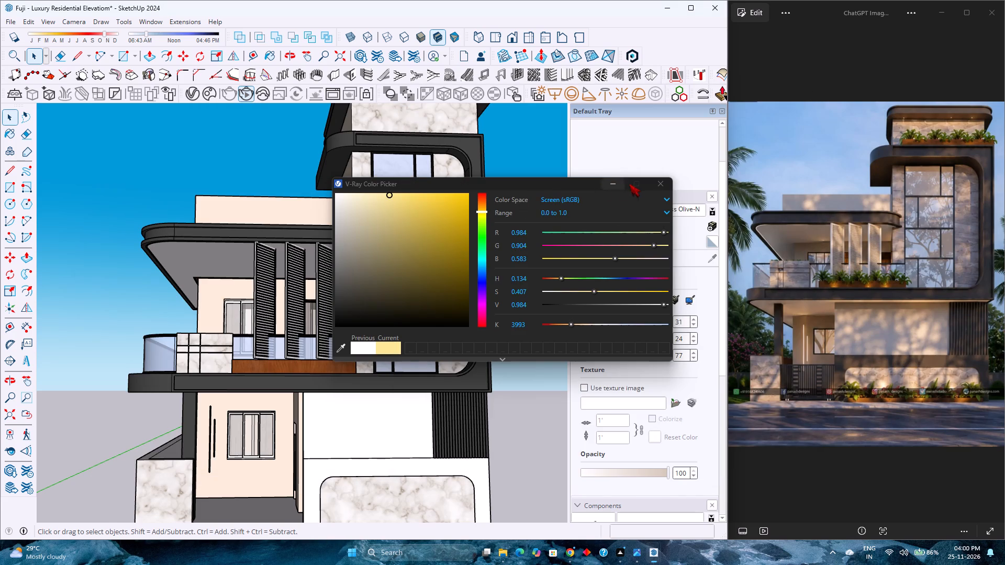
pyautogui.click(616, 183)
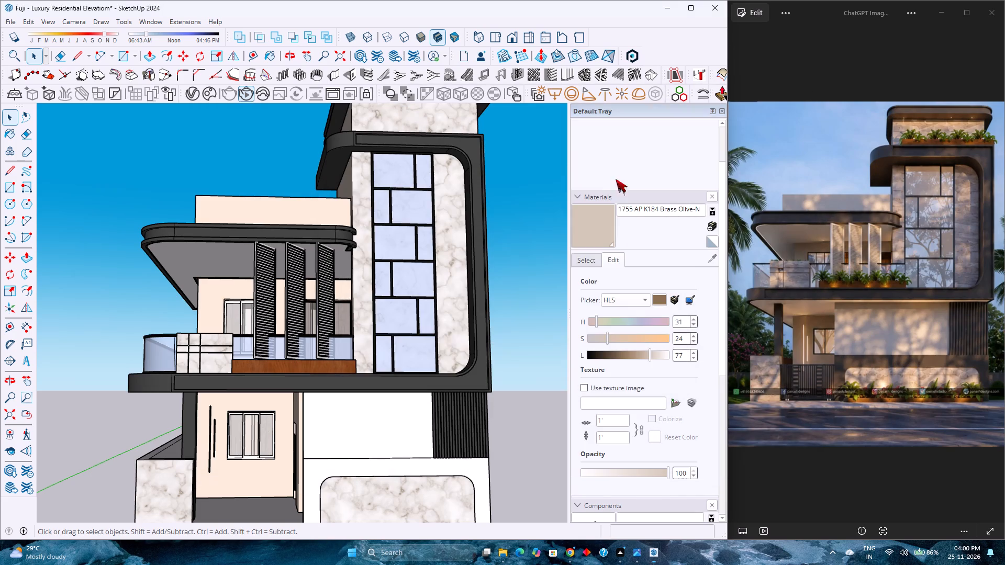
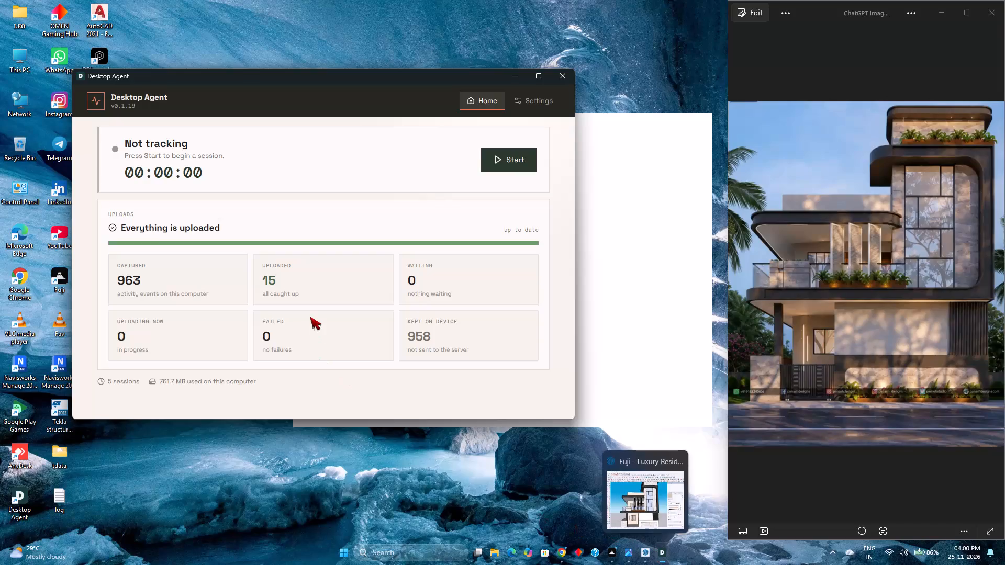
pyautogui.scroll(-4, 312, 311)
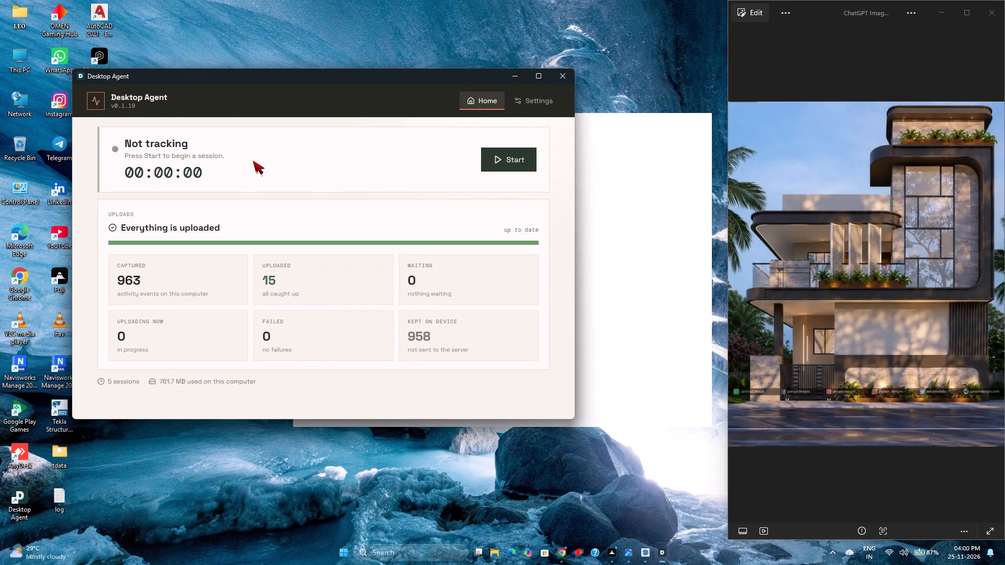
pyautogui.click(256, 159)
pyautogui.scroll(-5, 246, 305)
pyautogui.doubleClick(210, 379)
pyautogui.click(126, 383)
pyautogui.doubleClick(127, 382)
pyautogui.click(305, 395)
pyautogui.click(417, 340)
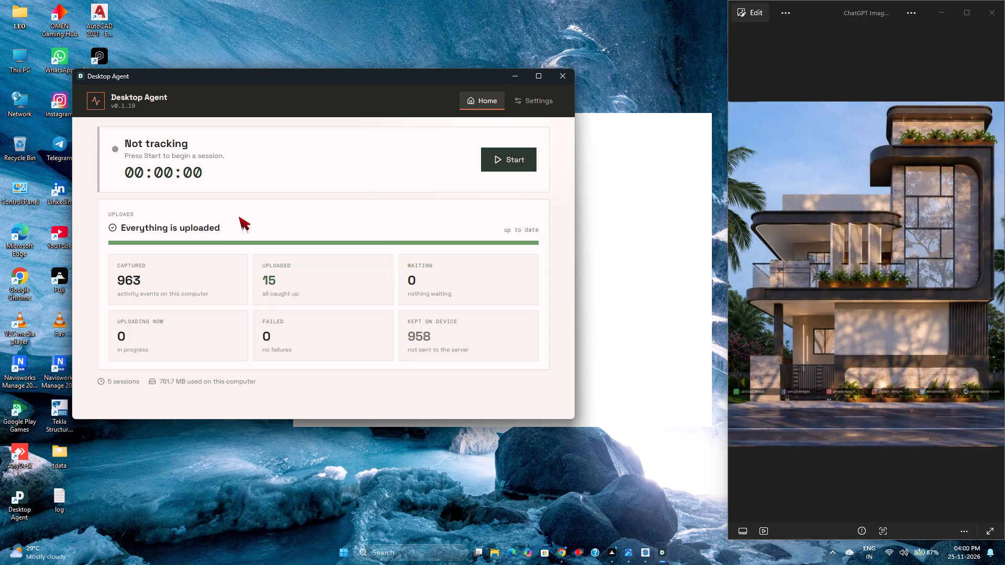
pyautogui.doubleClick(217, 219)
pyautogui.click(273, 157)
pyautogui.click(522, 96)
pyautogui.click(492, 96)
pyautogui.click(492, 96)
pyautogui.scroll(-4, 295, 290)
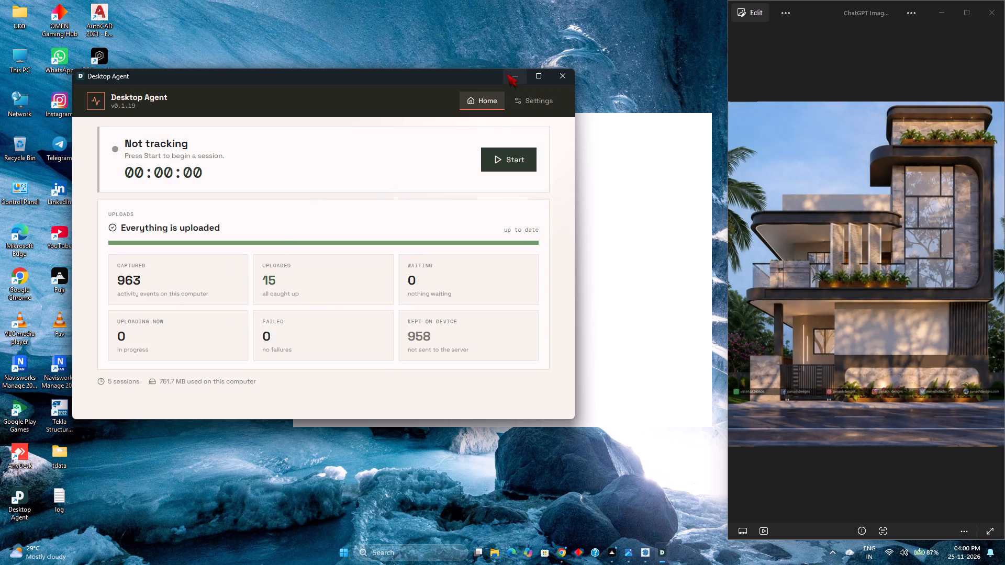
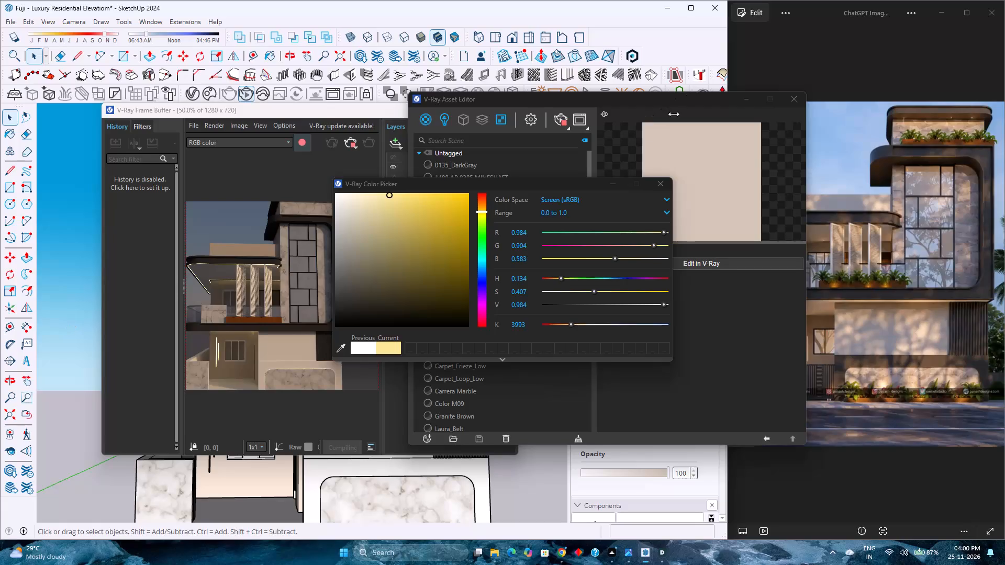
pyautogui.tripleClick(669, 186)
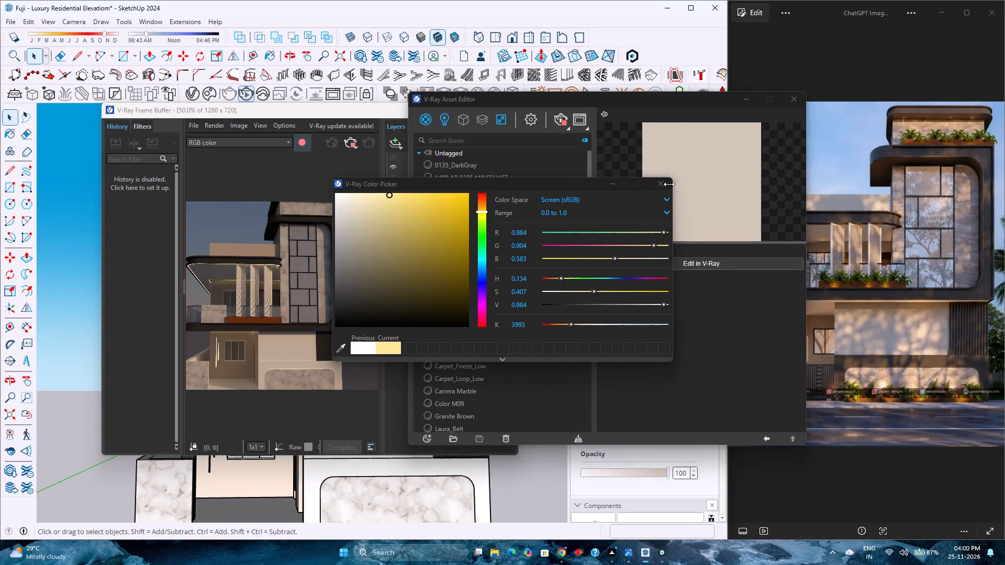
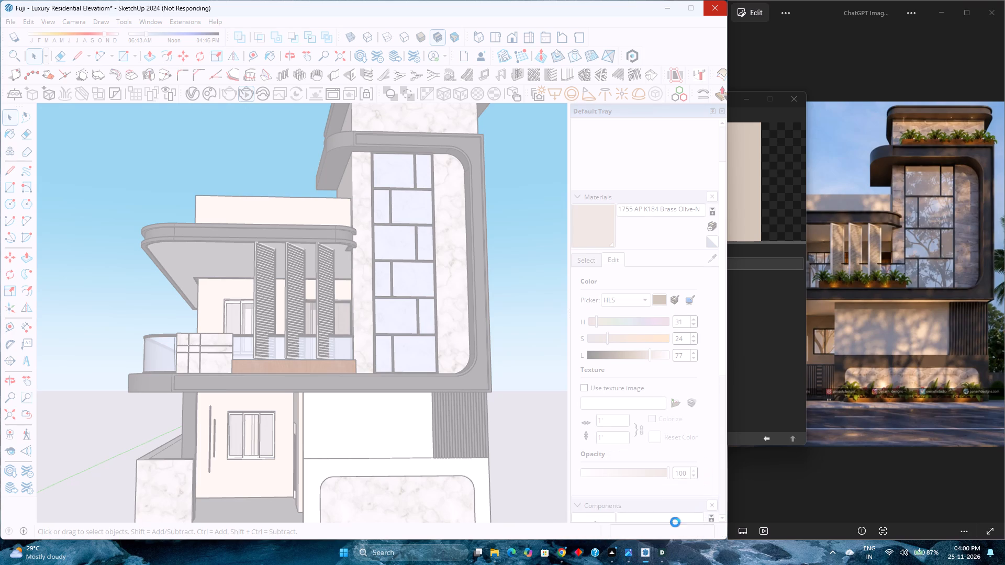
# Close the V-Ray Color Picker, Asset Editor and Frame Buffer windows to return to the house model.
pyautogui.click(702, 466)
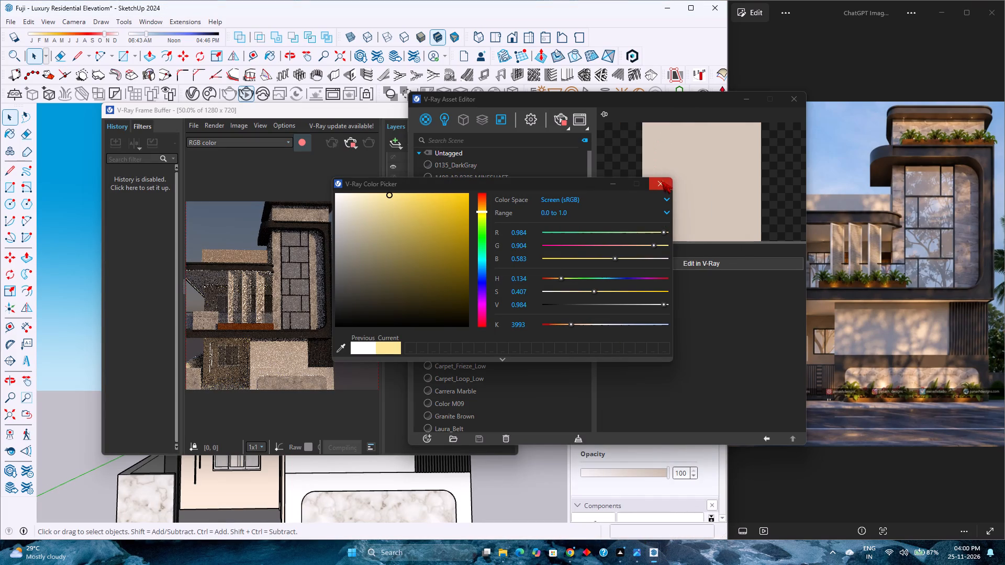
pyautogui.click(661, 180)
pyautogui.click(790, 104)
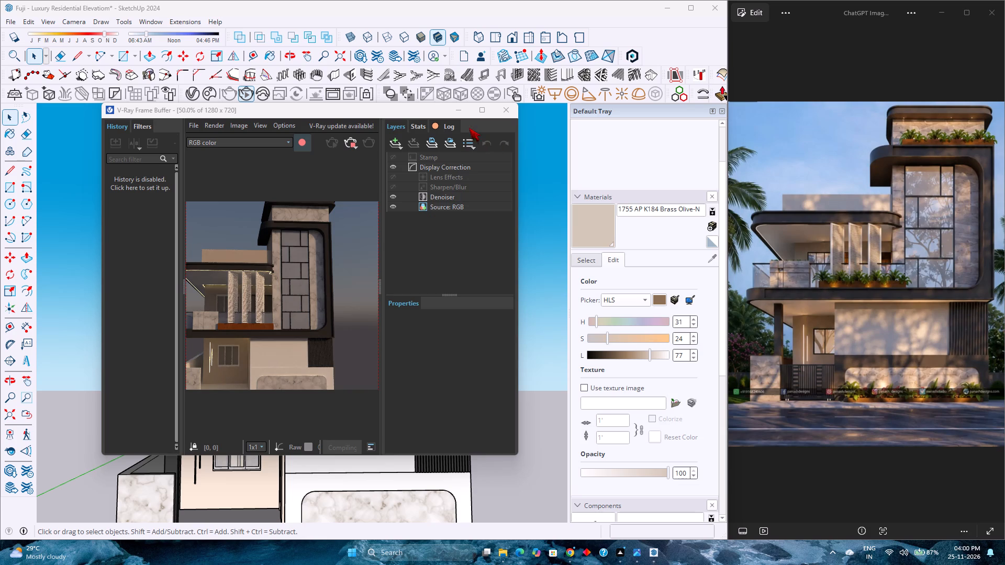
pyautogui.click(508, 109)
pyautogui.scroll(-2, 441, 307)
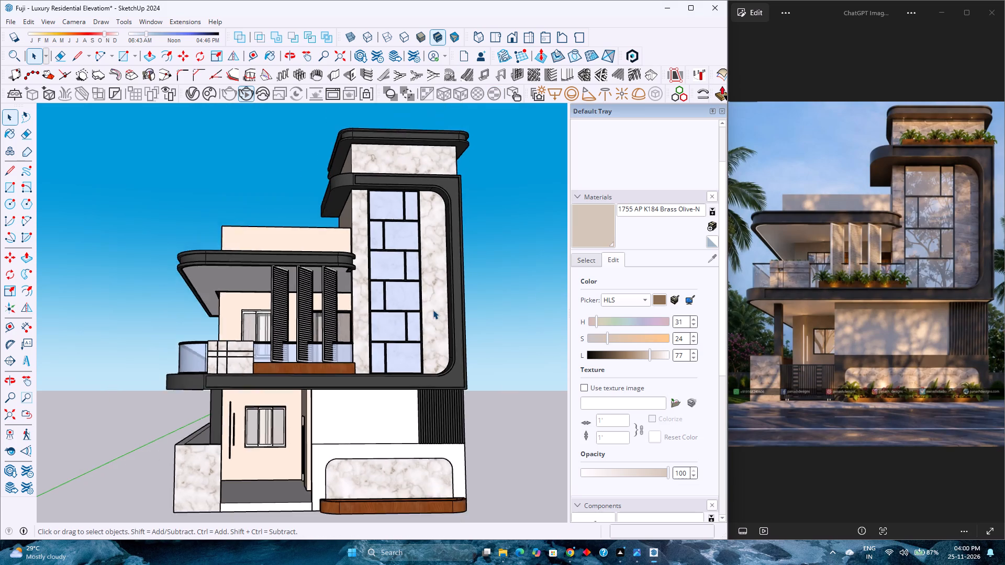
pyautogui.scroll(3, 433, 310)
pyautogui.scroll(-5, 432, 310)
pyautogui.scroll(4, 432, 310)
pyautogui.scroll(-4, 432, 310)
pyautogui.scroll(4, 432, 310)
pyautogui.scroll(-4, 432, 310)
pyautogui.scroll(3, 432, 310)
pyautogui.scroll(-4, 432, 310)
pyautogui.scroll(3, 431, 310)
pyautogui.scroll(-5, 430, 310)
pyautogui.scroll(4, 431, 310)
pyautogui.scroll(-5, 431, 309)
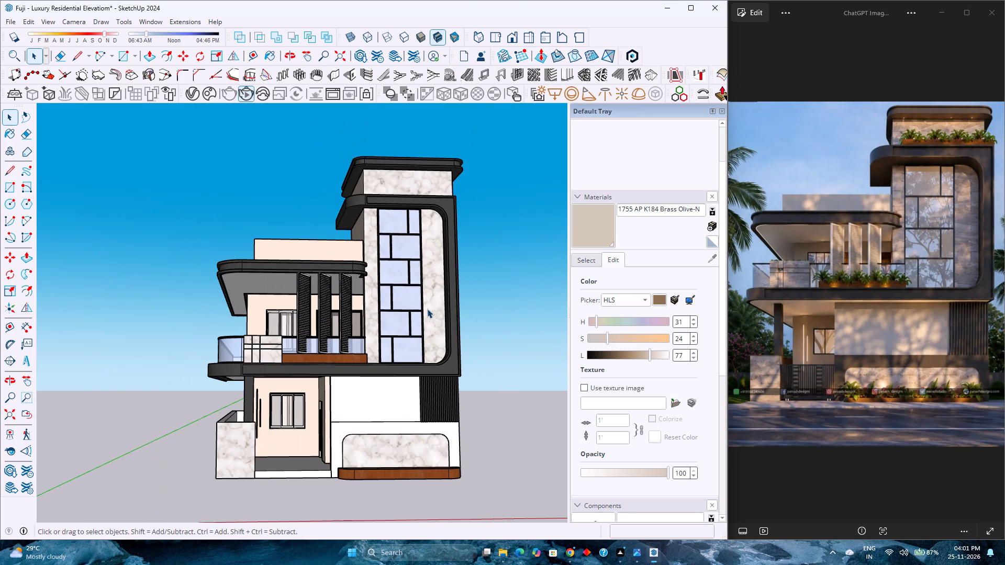
# Show the house in the standard Front view and fit the entire model in the viewport.
pyautogui.click(508, 40)
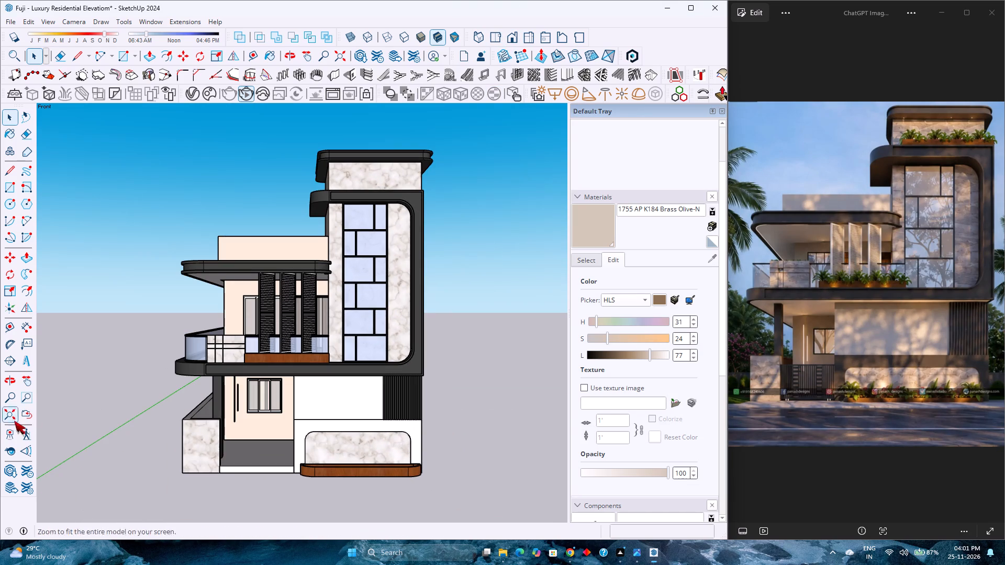
pyautogui.click(16, 411)
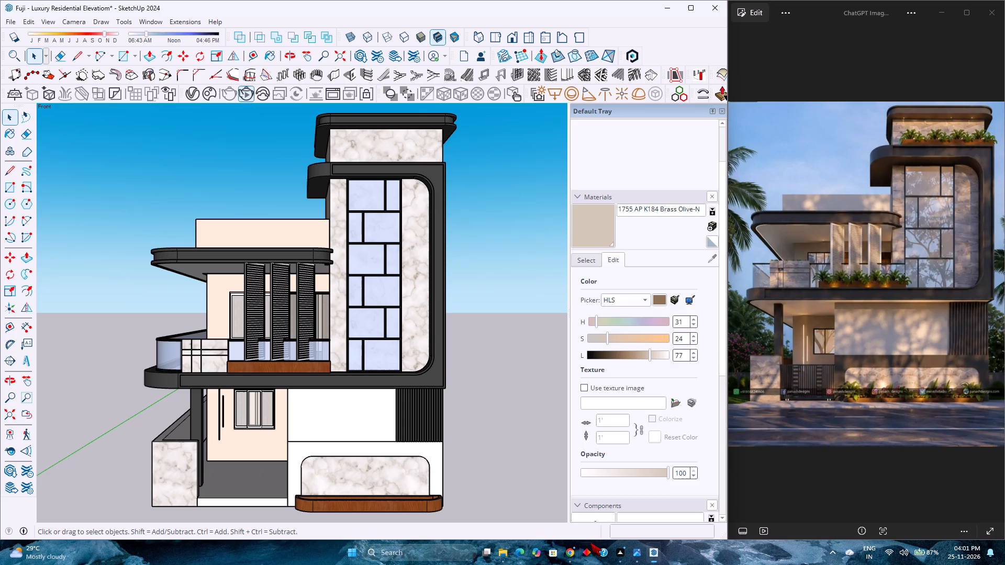
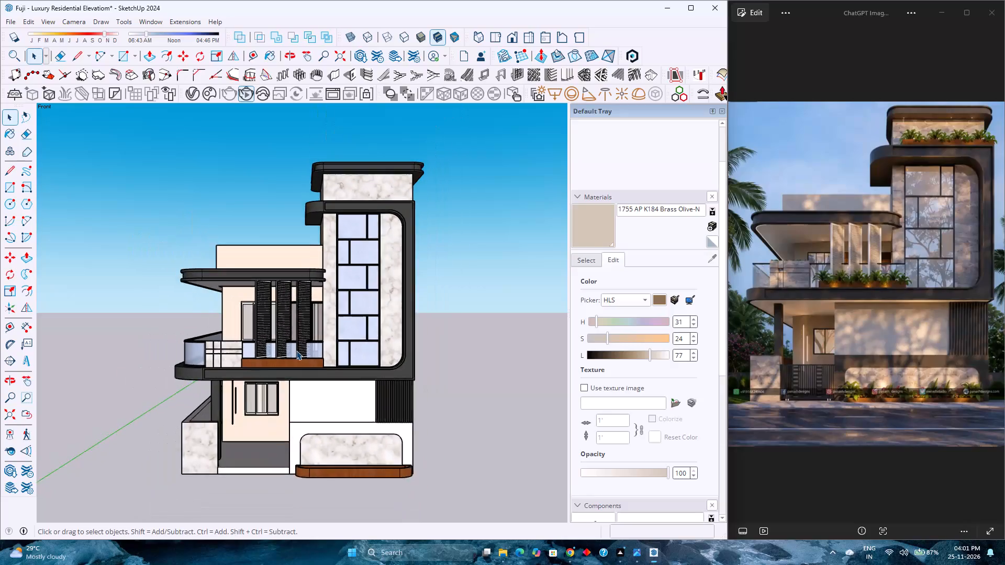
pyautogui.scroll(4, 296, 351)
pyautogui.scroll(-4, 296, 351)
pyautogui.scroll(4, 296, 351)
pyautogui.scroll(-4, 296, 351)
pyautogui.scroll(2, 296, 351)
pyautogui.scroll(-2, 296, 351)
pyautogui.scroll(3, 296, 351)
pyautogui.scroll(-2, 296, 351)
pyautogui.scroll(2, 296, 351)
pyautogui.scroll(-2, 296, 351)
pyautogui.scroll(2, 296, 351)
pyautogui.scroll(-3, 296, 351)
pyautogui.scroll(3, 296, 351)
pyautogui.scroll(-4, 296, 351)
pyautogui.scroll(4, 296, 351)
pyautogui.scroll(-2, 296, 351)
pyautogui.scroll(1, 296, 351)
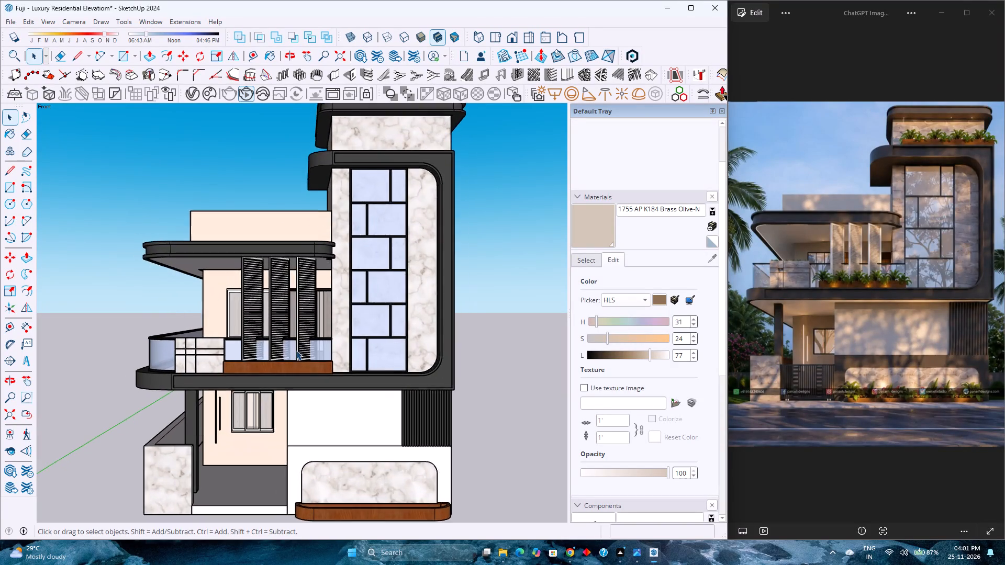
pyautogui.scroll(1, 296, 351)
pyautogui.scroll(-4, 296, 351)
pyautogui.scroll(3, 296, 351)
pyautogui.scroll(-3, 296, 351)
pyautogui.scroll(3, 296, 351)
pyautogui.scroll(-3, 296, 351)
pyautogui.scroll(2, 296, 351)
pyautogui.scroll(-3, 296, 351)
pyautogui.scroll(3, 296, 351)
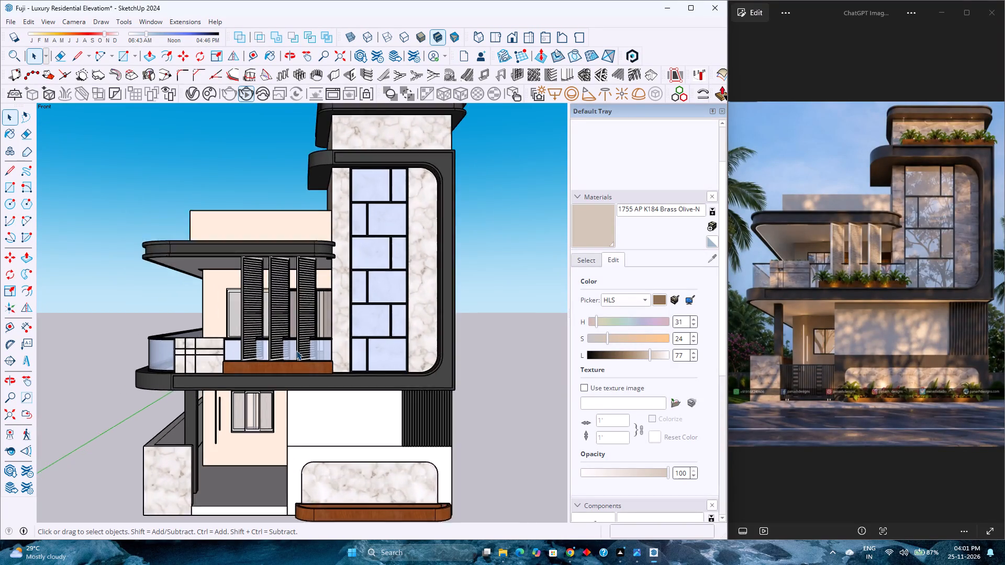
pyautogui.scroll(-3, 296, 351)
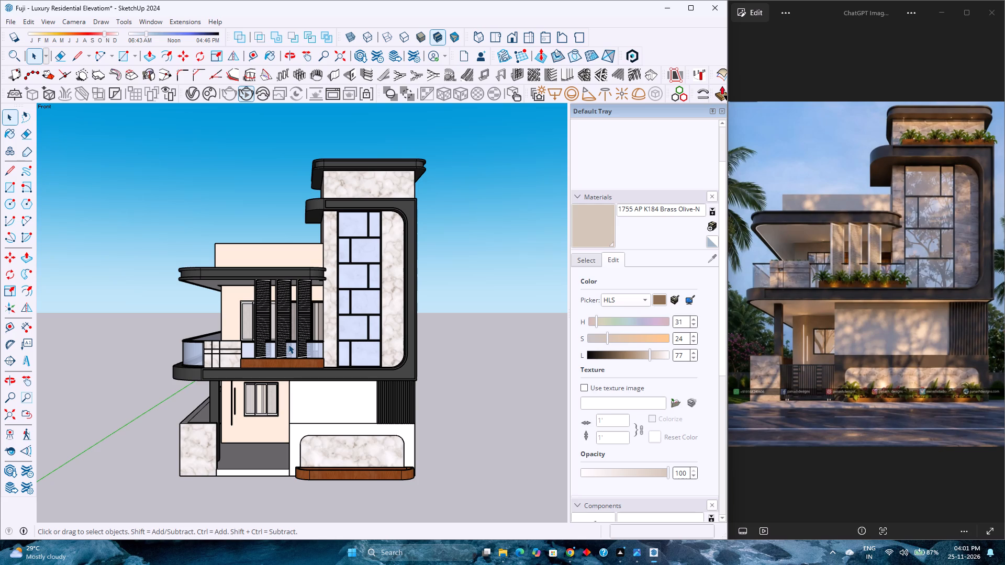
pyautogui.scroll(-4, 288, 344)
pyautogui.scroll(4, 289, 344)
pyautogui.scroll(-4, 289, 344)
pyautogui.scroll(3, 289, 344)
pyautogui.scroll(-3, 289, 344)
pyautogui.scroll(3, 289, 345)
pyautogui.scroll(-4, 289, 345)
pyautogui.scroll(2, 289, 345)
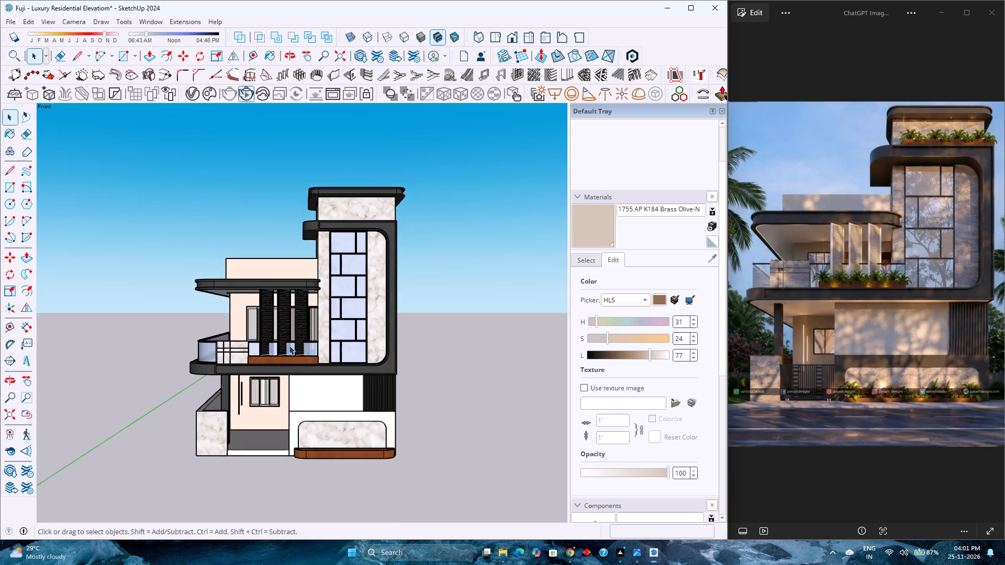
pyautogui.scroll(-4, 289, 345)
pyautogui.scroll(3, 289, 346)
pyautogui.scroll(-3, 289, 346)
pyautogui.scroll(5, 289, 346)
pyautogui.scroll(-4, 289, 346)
# Reset the house to the standard Front view and fit the entire model in the viewport.
pyautogui.click(519, 35)
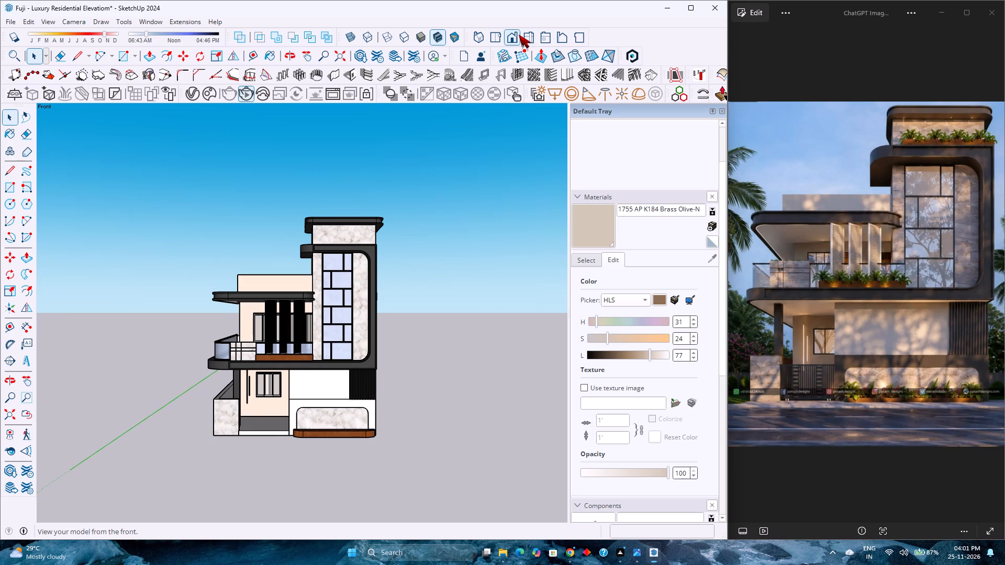
pyautogui.click(8, 417)
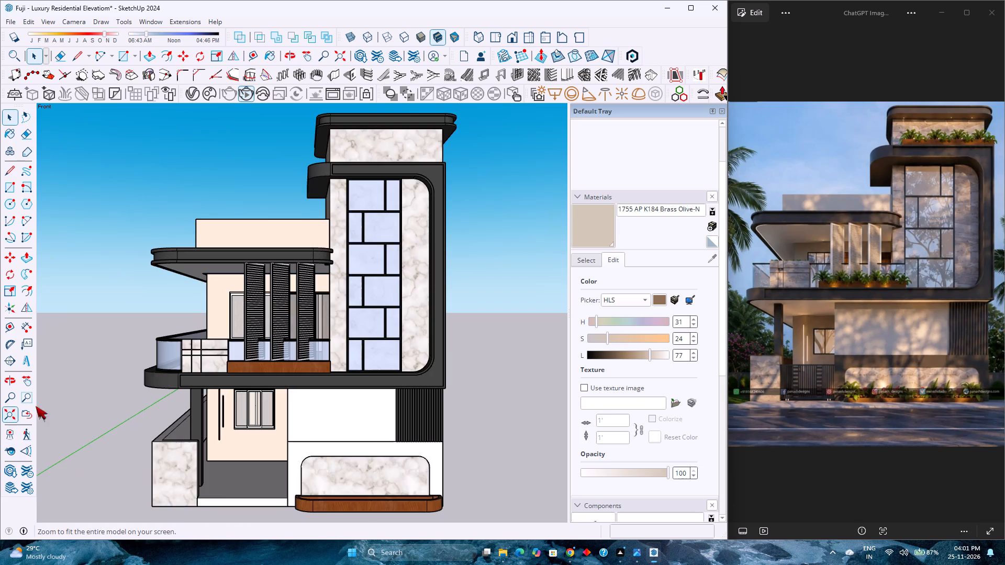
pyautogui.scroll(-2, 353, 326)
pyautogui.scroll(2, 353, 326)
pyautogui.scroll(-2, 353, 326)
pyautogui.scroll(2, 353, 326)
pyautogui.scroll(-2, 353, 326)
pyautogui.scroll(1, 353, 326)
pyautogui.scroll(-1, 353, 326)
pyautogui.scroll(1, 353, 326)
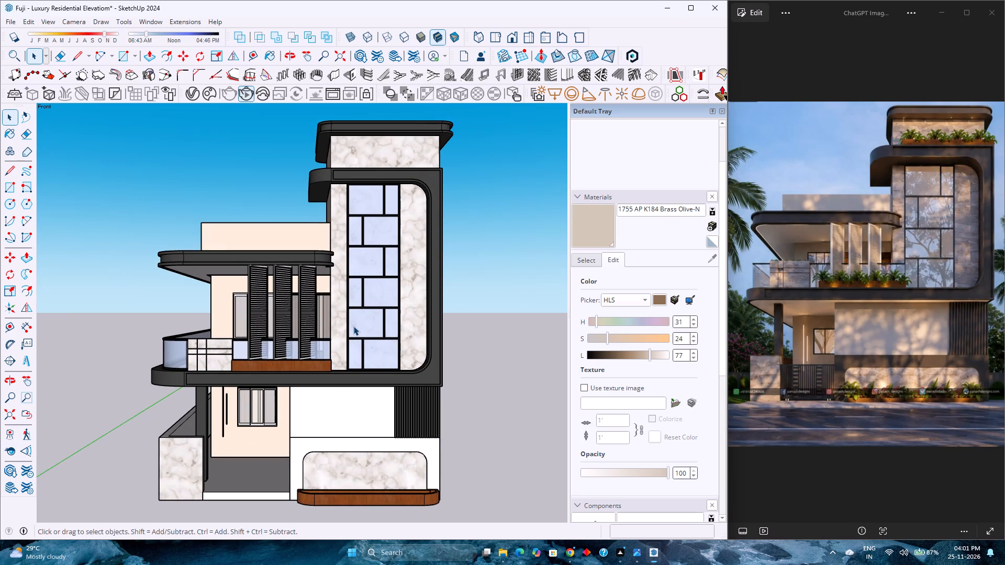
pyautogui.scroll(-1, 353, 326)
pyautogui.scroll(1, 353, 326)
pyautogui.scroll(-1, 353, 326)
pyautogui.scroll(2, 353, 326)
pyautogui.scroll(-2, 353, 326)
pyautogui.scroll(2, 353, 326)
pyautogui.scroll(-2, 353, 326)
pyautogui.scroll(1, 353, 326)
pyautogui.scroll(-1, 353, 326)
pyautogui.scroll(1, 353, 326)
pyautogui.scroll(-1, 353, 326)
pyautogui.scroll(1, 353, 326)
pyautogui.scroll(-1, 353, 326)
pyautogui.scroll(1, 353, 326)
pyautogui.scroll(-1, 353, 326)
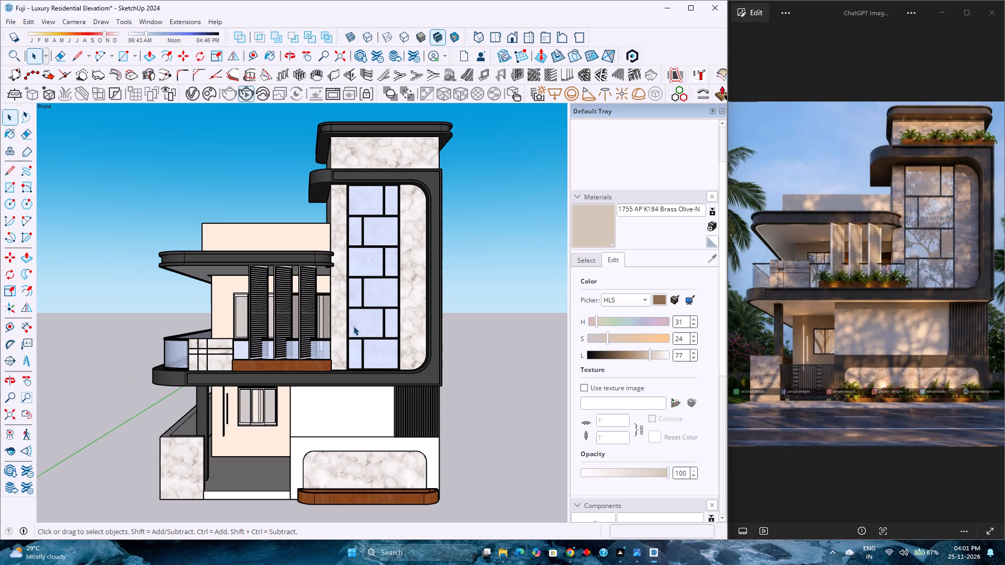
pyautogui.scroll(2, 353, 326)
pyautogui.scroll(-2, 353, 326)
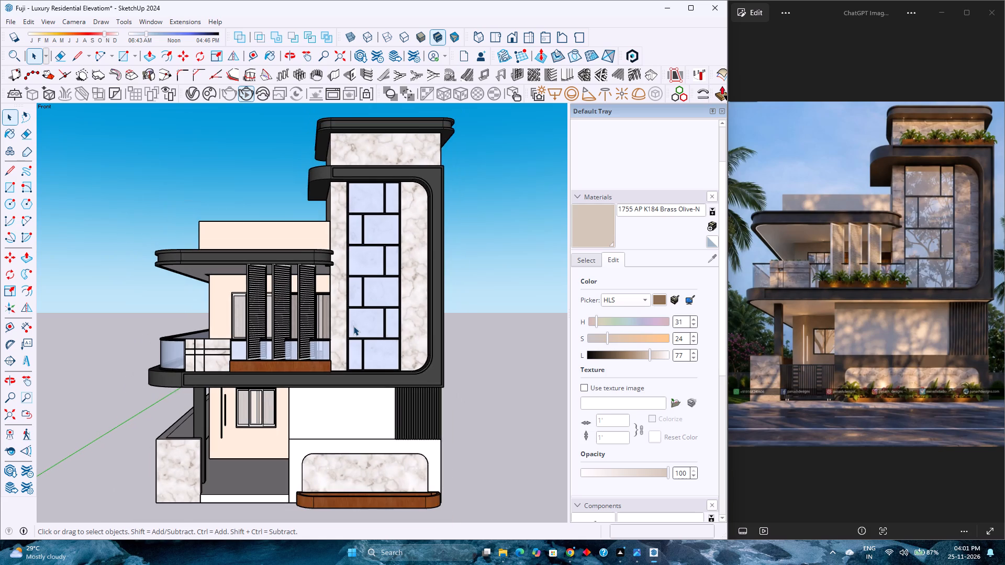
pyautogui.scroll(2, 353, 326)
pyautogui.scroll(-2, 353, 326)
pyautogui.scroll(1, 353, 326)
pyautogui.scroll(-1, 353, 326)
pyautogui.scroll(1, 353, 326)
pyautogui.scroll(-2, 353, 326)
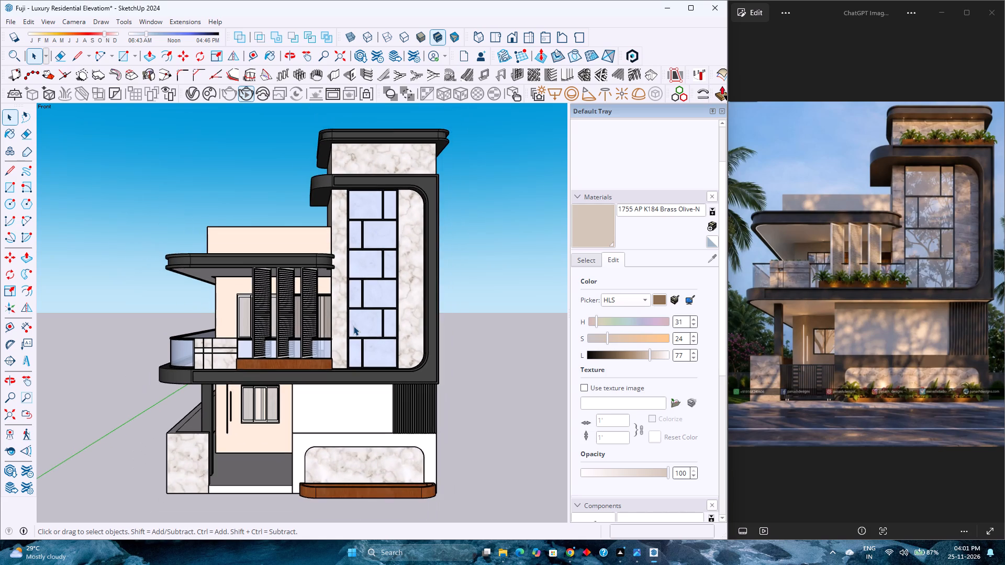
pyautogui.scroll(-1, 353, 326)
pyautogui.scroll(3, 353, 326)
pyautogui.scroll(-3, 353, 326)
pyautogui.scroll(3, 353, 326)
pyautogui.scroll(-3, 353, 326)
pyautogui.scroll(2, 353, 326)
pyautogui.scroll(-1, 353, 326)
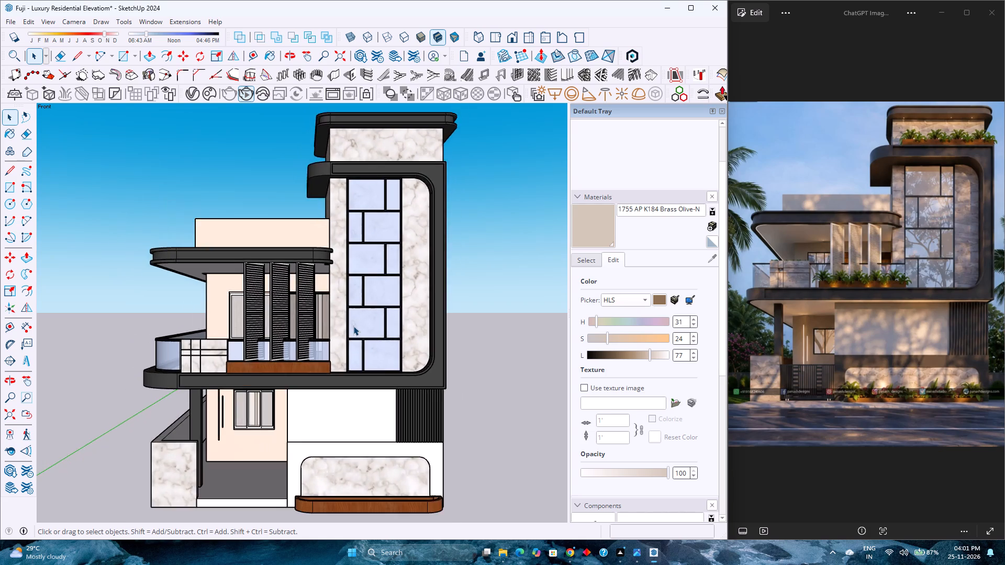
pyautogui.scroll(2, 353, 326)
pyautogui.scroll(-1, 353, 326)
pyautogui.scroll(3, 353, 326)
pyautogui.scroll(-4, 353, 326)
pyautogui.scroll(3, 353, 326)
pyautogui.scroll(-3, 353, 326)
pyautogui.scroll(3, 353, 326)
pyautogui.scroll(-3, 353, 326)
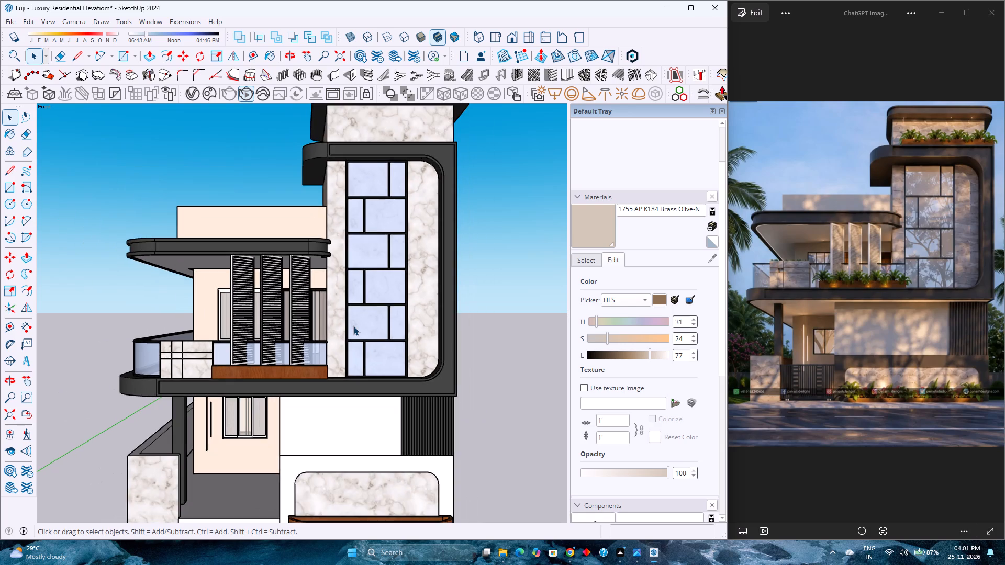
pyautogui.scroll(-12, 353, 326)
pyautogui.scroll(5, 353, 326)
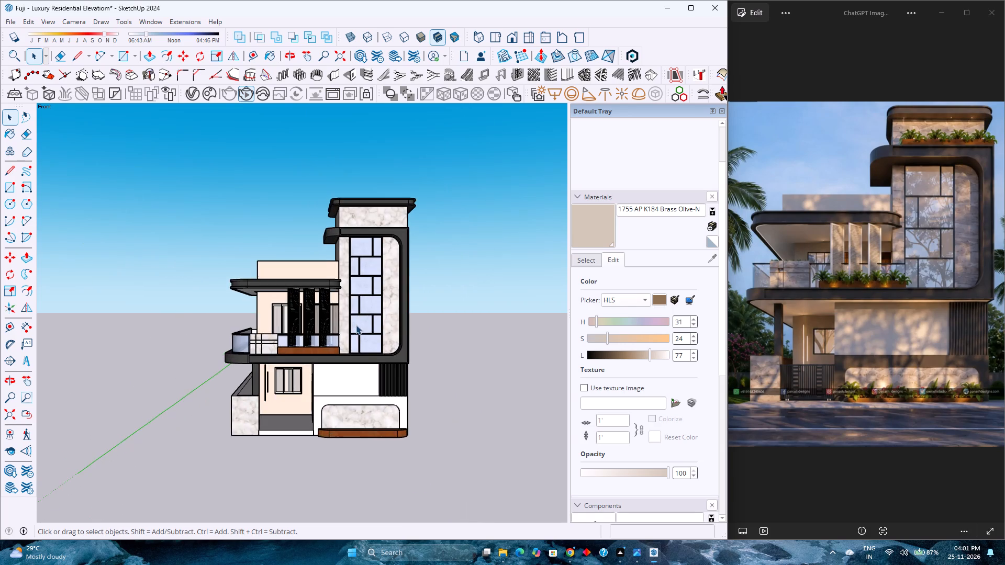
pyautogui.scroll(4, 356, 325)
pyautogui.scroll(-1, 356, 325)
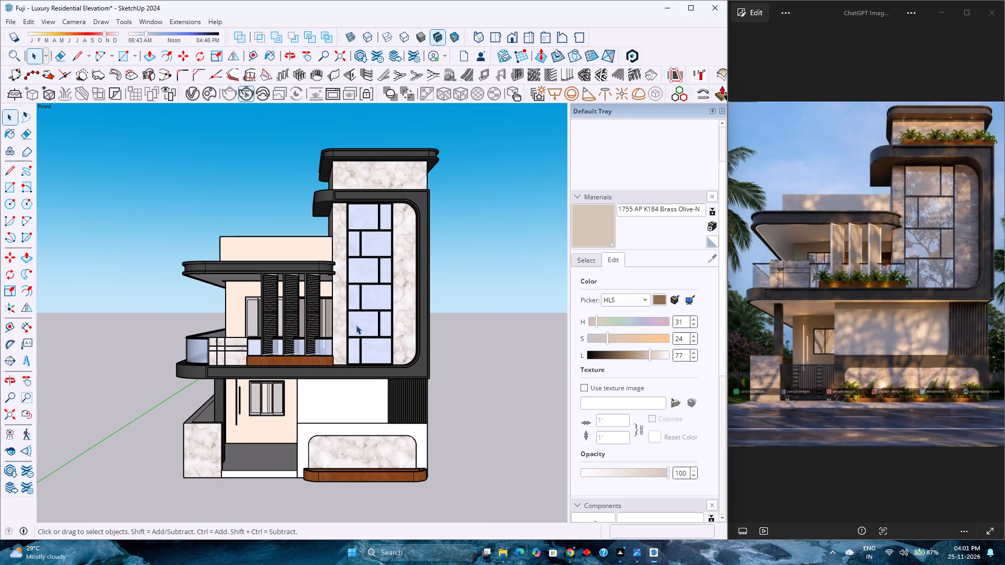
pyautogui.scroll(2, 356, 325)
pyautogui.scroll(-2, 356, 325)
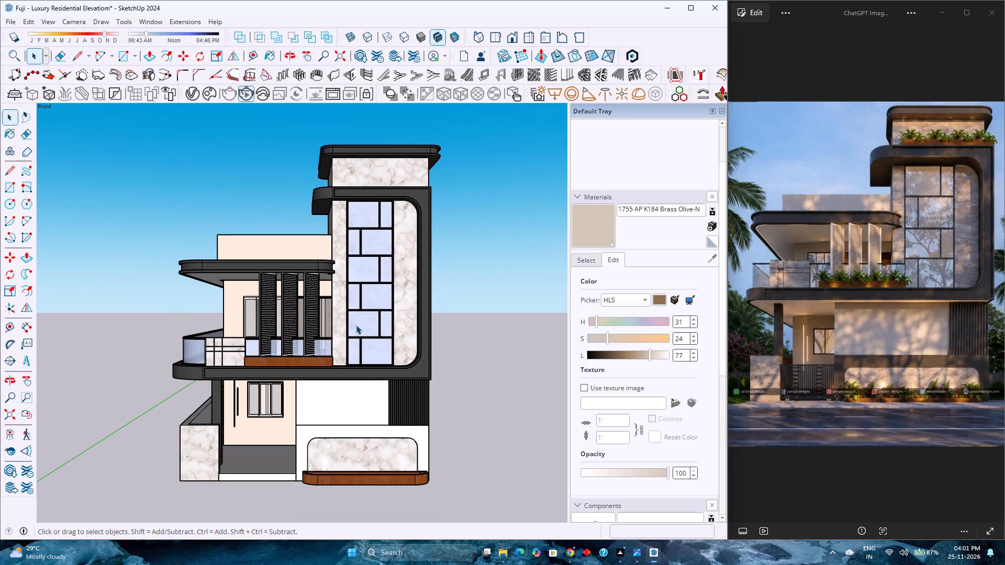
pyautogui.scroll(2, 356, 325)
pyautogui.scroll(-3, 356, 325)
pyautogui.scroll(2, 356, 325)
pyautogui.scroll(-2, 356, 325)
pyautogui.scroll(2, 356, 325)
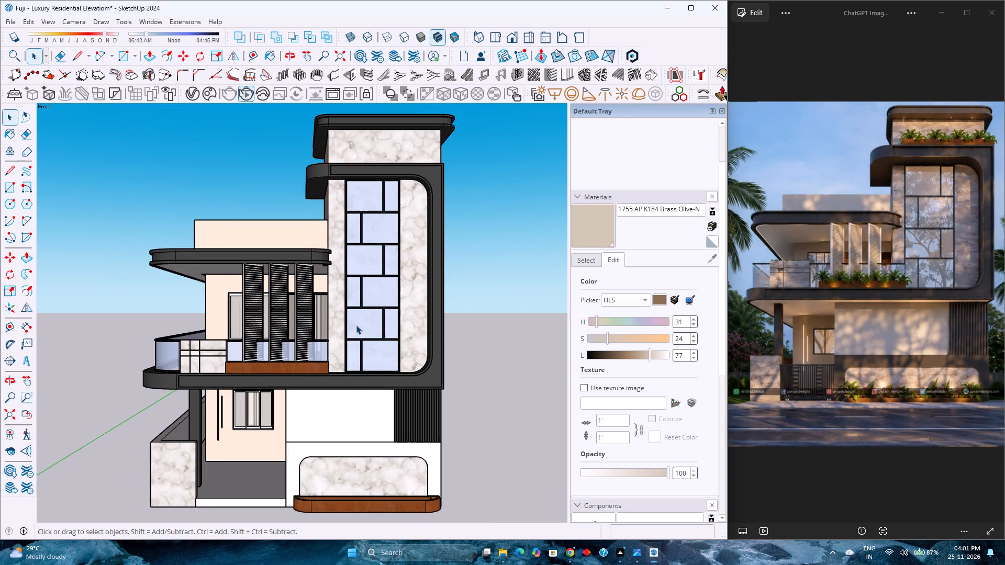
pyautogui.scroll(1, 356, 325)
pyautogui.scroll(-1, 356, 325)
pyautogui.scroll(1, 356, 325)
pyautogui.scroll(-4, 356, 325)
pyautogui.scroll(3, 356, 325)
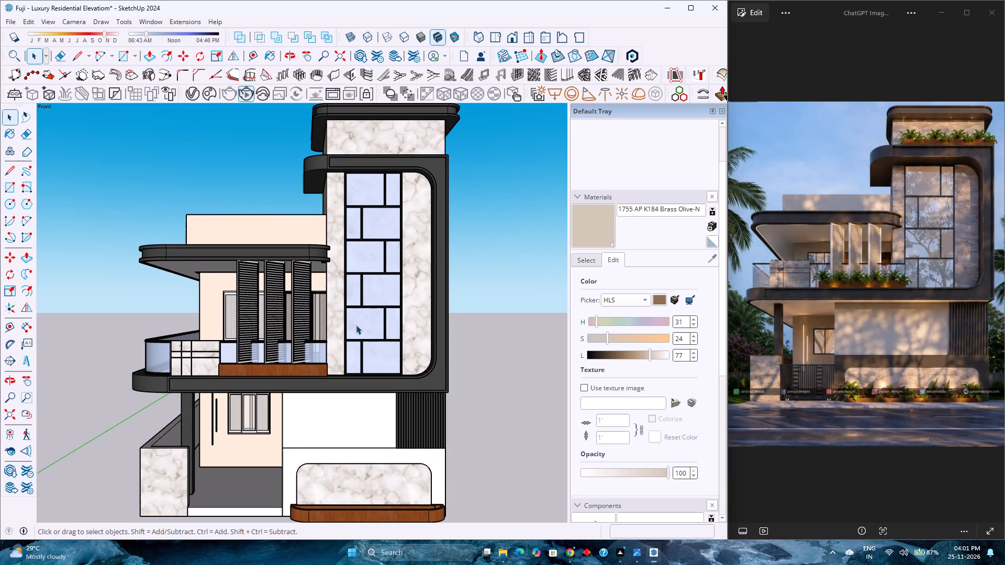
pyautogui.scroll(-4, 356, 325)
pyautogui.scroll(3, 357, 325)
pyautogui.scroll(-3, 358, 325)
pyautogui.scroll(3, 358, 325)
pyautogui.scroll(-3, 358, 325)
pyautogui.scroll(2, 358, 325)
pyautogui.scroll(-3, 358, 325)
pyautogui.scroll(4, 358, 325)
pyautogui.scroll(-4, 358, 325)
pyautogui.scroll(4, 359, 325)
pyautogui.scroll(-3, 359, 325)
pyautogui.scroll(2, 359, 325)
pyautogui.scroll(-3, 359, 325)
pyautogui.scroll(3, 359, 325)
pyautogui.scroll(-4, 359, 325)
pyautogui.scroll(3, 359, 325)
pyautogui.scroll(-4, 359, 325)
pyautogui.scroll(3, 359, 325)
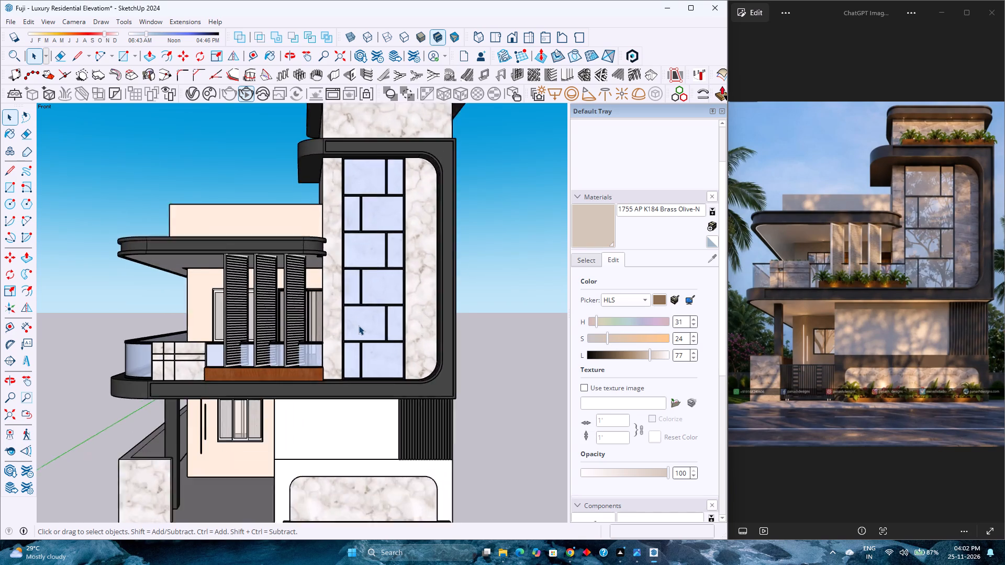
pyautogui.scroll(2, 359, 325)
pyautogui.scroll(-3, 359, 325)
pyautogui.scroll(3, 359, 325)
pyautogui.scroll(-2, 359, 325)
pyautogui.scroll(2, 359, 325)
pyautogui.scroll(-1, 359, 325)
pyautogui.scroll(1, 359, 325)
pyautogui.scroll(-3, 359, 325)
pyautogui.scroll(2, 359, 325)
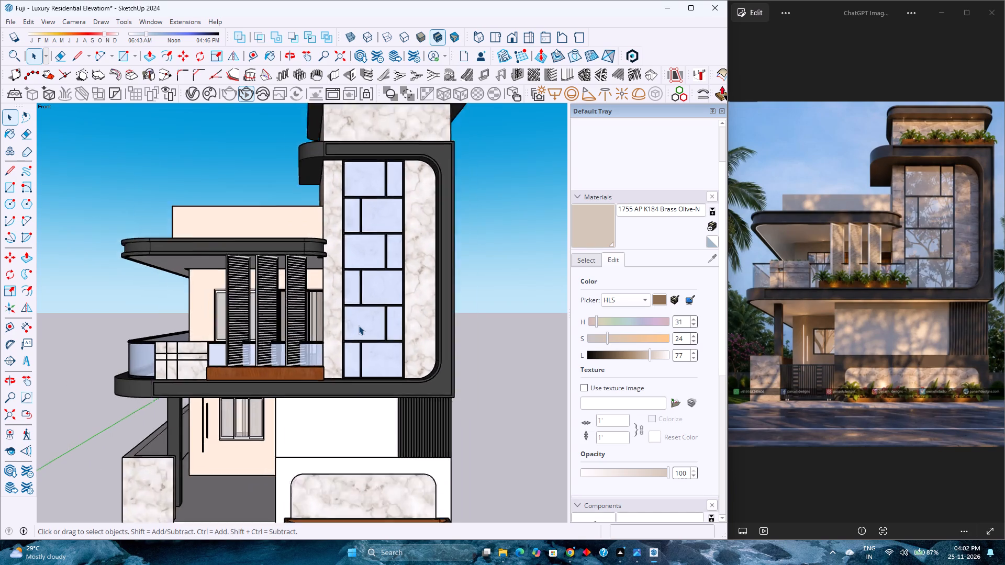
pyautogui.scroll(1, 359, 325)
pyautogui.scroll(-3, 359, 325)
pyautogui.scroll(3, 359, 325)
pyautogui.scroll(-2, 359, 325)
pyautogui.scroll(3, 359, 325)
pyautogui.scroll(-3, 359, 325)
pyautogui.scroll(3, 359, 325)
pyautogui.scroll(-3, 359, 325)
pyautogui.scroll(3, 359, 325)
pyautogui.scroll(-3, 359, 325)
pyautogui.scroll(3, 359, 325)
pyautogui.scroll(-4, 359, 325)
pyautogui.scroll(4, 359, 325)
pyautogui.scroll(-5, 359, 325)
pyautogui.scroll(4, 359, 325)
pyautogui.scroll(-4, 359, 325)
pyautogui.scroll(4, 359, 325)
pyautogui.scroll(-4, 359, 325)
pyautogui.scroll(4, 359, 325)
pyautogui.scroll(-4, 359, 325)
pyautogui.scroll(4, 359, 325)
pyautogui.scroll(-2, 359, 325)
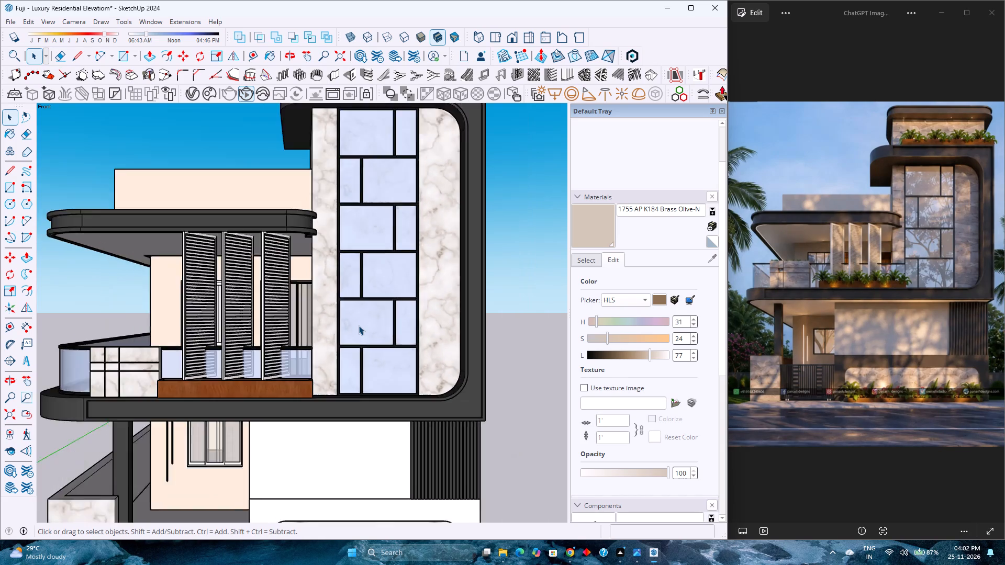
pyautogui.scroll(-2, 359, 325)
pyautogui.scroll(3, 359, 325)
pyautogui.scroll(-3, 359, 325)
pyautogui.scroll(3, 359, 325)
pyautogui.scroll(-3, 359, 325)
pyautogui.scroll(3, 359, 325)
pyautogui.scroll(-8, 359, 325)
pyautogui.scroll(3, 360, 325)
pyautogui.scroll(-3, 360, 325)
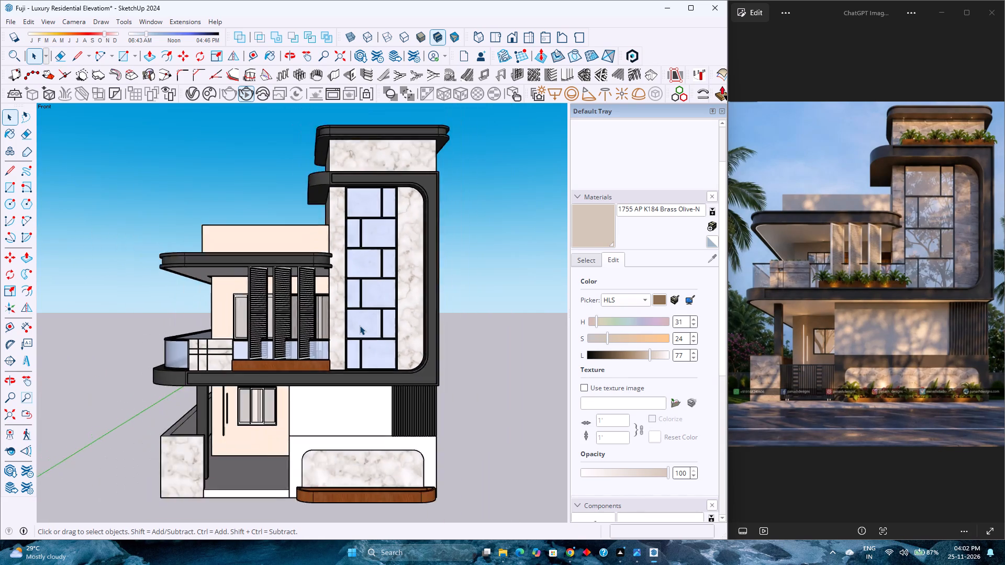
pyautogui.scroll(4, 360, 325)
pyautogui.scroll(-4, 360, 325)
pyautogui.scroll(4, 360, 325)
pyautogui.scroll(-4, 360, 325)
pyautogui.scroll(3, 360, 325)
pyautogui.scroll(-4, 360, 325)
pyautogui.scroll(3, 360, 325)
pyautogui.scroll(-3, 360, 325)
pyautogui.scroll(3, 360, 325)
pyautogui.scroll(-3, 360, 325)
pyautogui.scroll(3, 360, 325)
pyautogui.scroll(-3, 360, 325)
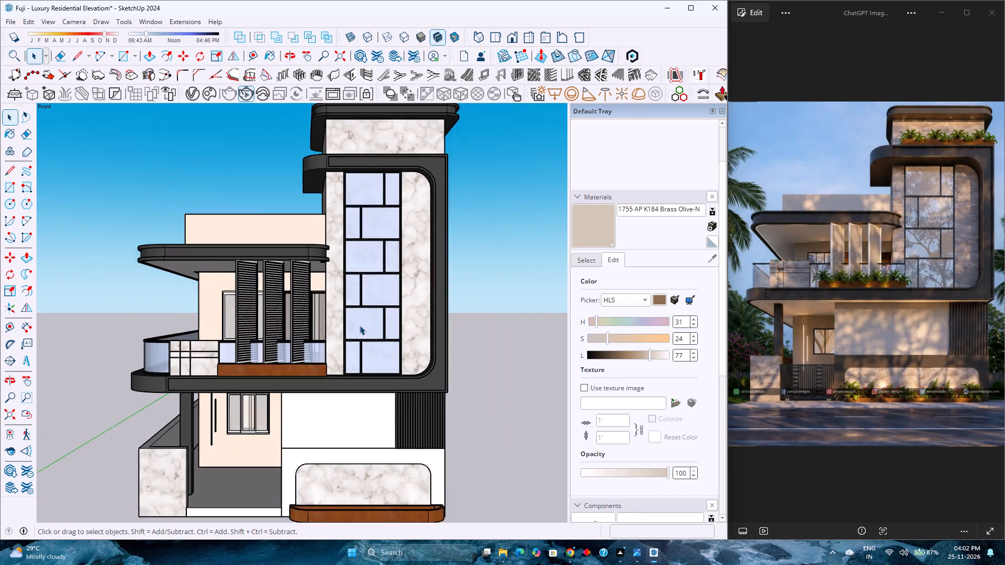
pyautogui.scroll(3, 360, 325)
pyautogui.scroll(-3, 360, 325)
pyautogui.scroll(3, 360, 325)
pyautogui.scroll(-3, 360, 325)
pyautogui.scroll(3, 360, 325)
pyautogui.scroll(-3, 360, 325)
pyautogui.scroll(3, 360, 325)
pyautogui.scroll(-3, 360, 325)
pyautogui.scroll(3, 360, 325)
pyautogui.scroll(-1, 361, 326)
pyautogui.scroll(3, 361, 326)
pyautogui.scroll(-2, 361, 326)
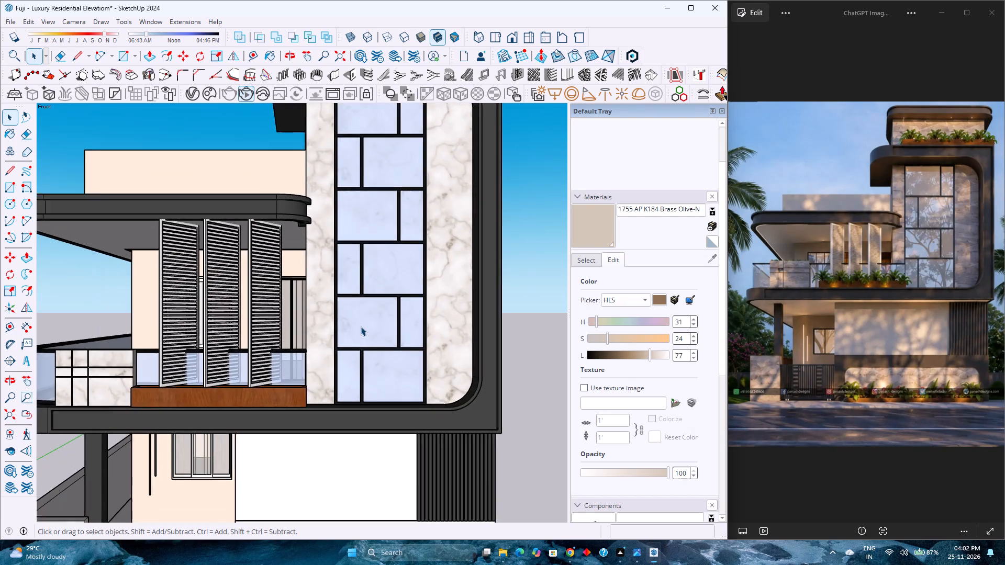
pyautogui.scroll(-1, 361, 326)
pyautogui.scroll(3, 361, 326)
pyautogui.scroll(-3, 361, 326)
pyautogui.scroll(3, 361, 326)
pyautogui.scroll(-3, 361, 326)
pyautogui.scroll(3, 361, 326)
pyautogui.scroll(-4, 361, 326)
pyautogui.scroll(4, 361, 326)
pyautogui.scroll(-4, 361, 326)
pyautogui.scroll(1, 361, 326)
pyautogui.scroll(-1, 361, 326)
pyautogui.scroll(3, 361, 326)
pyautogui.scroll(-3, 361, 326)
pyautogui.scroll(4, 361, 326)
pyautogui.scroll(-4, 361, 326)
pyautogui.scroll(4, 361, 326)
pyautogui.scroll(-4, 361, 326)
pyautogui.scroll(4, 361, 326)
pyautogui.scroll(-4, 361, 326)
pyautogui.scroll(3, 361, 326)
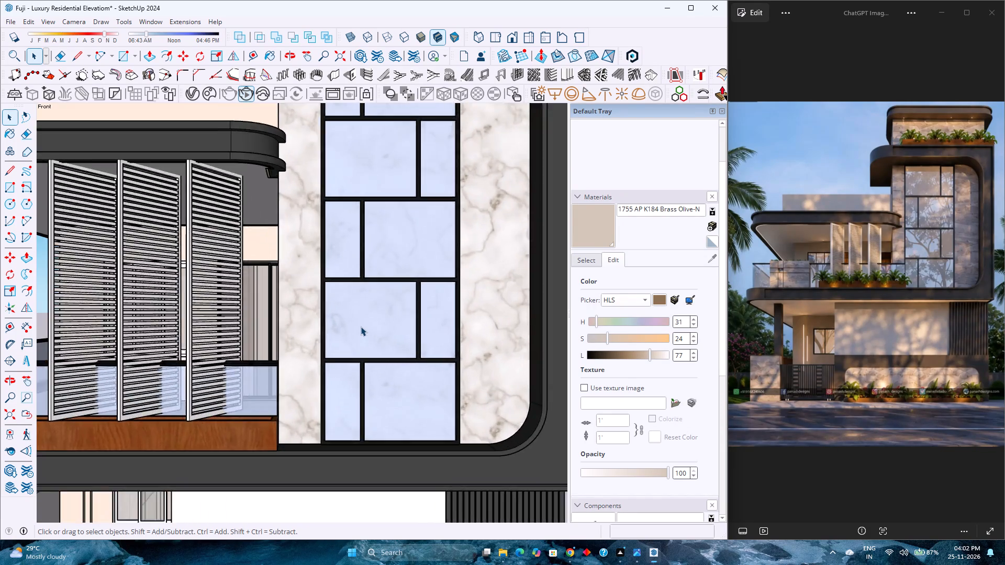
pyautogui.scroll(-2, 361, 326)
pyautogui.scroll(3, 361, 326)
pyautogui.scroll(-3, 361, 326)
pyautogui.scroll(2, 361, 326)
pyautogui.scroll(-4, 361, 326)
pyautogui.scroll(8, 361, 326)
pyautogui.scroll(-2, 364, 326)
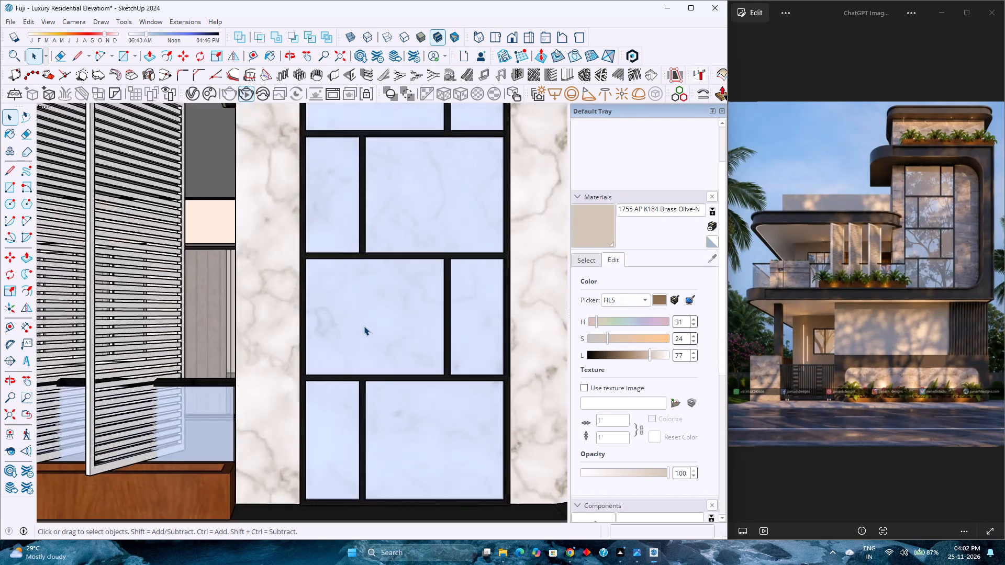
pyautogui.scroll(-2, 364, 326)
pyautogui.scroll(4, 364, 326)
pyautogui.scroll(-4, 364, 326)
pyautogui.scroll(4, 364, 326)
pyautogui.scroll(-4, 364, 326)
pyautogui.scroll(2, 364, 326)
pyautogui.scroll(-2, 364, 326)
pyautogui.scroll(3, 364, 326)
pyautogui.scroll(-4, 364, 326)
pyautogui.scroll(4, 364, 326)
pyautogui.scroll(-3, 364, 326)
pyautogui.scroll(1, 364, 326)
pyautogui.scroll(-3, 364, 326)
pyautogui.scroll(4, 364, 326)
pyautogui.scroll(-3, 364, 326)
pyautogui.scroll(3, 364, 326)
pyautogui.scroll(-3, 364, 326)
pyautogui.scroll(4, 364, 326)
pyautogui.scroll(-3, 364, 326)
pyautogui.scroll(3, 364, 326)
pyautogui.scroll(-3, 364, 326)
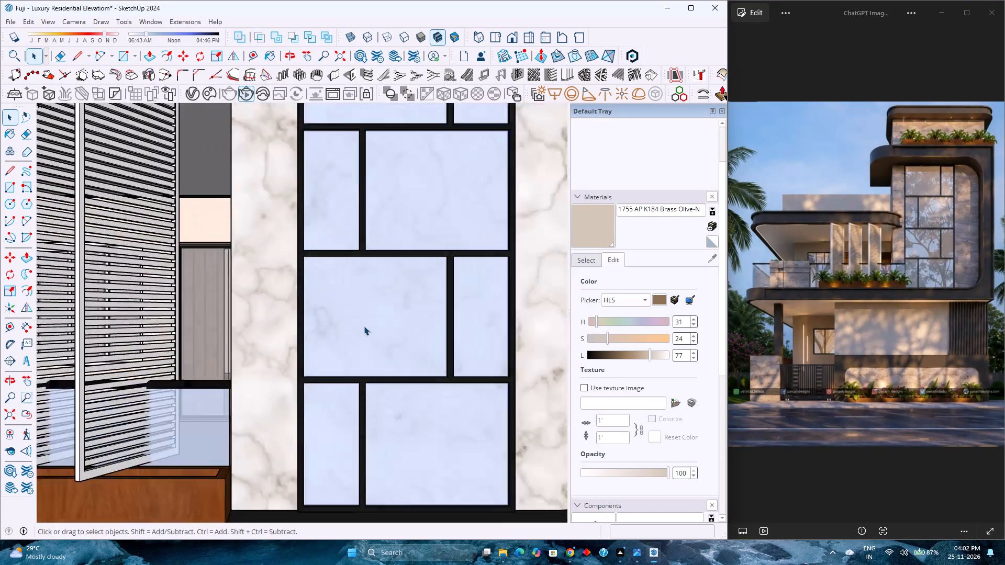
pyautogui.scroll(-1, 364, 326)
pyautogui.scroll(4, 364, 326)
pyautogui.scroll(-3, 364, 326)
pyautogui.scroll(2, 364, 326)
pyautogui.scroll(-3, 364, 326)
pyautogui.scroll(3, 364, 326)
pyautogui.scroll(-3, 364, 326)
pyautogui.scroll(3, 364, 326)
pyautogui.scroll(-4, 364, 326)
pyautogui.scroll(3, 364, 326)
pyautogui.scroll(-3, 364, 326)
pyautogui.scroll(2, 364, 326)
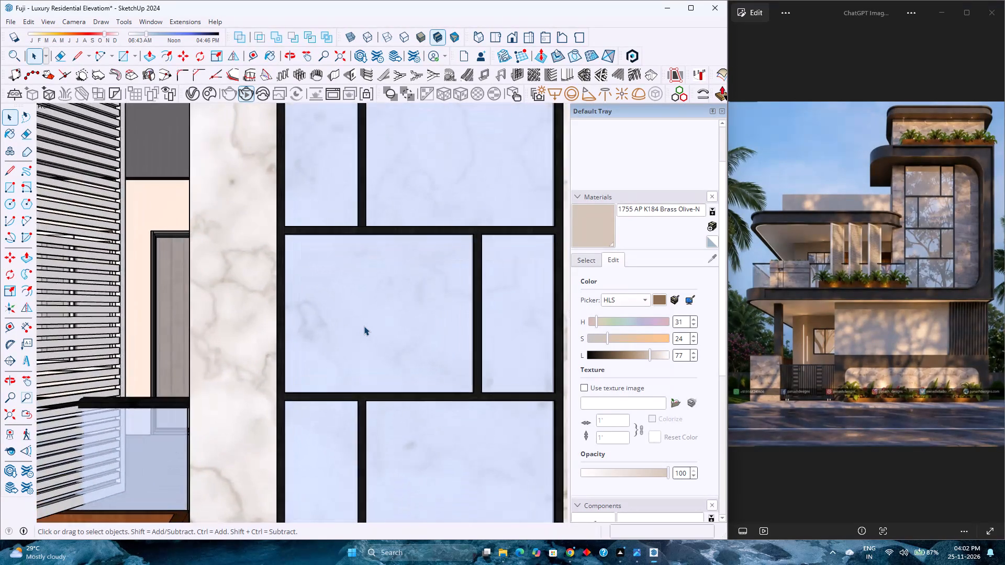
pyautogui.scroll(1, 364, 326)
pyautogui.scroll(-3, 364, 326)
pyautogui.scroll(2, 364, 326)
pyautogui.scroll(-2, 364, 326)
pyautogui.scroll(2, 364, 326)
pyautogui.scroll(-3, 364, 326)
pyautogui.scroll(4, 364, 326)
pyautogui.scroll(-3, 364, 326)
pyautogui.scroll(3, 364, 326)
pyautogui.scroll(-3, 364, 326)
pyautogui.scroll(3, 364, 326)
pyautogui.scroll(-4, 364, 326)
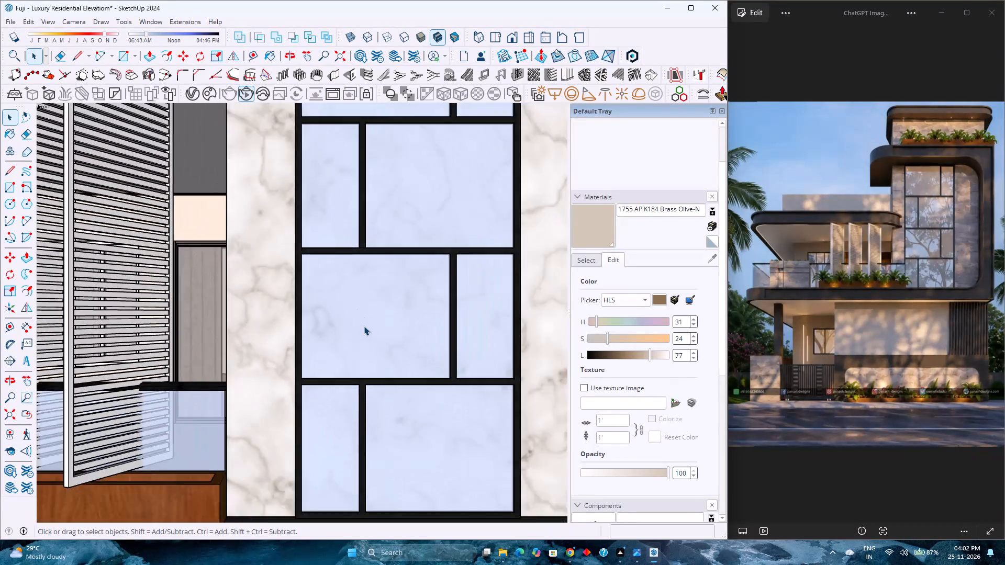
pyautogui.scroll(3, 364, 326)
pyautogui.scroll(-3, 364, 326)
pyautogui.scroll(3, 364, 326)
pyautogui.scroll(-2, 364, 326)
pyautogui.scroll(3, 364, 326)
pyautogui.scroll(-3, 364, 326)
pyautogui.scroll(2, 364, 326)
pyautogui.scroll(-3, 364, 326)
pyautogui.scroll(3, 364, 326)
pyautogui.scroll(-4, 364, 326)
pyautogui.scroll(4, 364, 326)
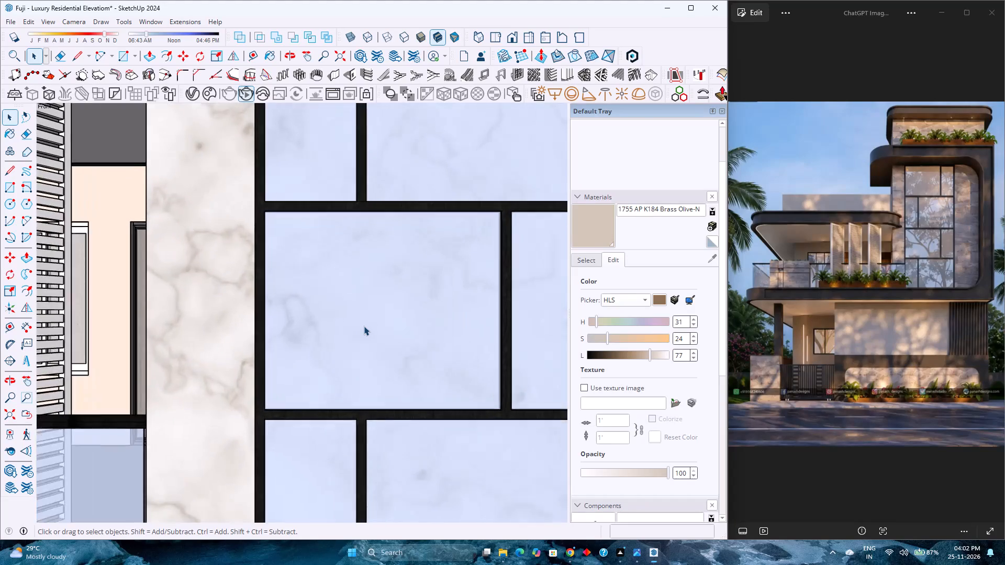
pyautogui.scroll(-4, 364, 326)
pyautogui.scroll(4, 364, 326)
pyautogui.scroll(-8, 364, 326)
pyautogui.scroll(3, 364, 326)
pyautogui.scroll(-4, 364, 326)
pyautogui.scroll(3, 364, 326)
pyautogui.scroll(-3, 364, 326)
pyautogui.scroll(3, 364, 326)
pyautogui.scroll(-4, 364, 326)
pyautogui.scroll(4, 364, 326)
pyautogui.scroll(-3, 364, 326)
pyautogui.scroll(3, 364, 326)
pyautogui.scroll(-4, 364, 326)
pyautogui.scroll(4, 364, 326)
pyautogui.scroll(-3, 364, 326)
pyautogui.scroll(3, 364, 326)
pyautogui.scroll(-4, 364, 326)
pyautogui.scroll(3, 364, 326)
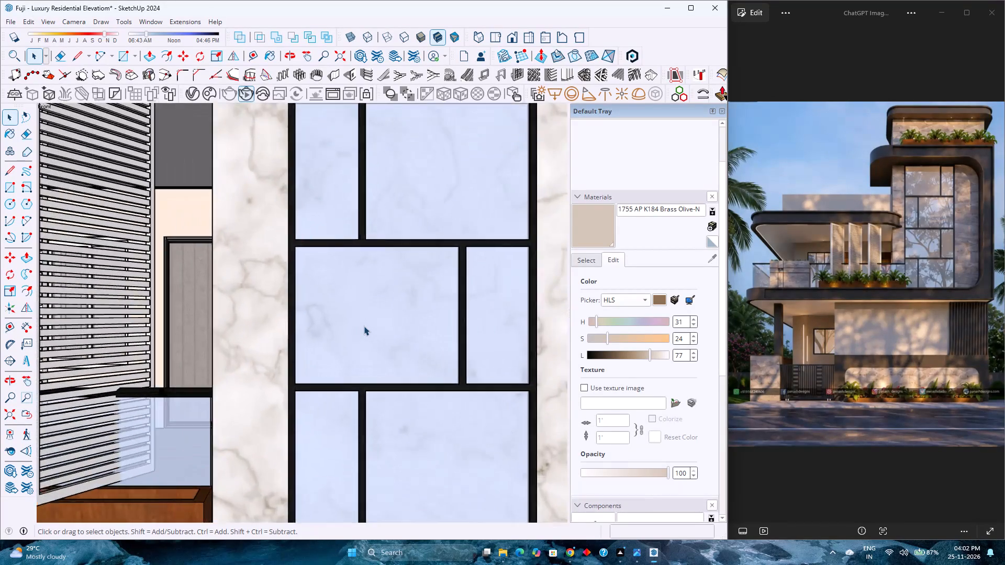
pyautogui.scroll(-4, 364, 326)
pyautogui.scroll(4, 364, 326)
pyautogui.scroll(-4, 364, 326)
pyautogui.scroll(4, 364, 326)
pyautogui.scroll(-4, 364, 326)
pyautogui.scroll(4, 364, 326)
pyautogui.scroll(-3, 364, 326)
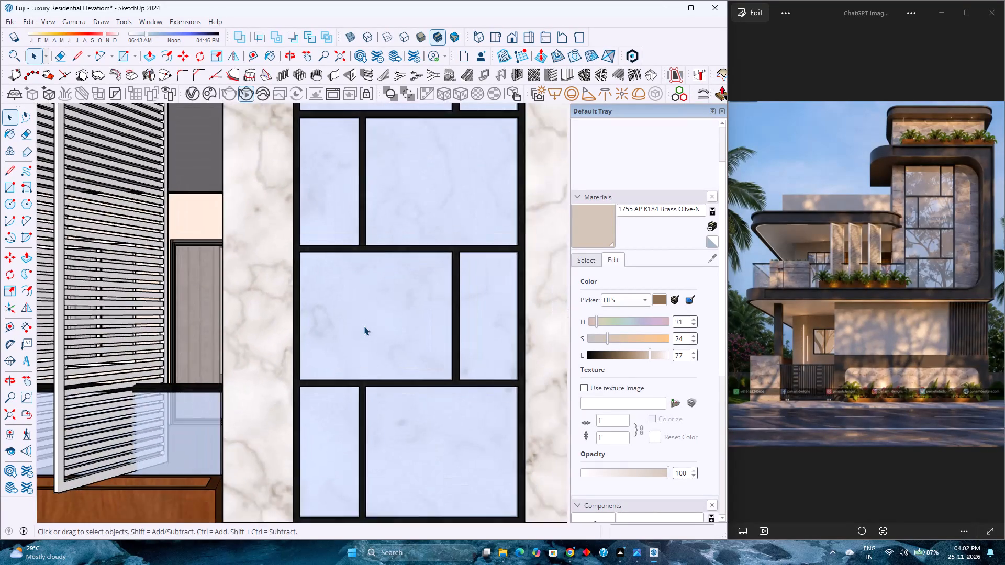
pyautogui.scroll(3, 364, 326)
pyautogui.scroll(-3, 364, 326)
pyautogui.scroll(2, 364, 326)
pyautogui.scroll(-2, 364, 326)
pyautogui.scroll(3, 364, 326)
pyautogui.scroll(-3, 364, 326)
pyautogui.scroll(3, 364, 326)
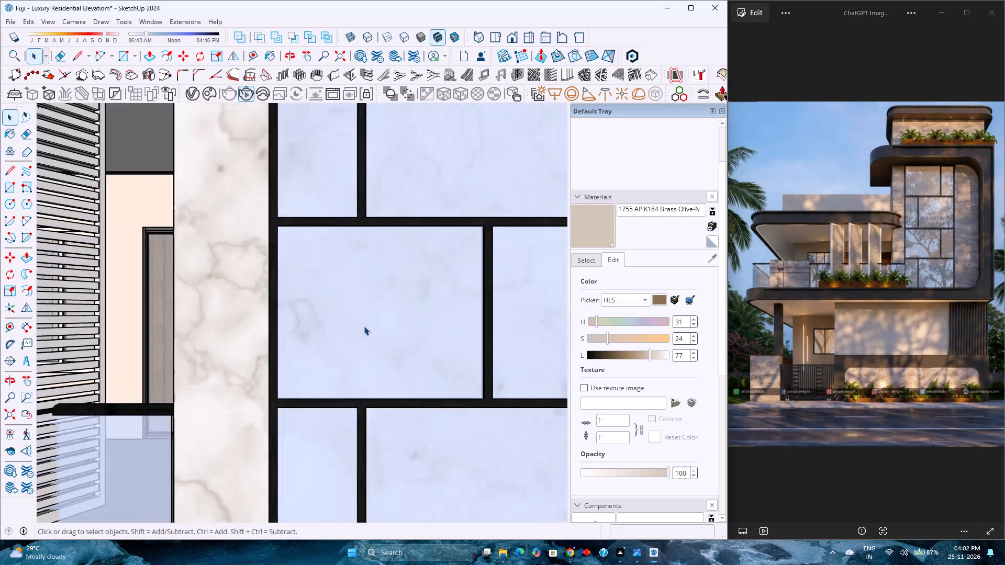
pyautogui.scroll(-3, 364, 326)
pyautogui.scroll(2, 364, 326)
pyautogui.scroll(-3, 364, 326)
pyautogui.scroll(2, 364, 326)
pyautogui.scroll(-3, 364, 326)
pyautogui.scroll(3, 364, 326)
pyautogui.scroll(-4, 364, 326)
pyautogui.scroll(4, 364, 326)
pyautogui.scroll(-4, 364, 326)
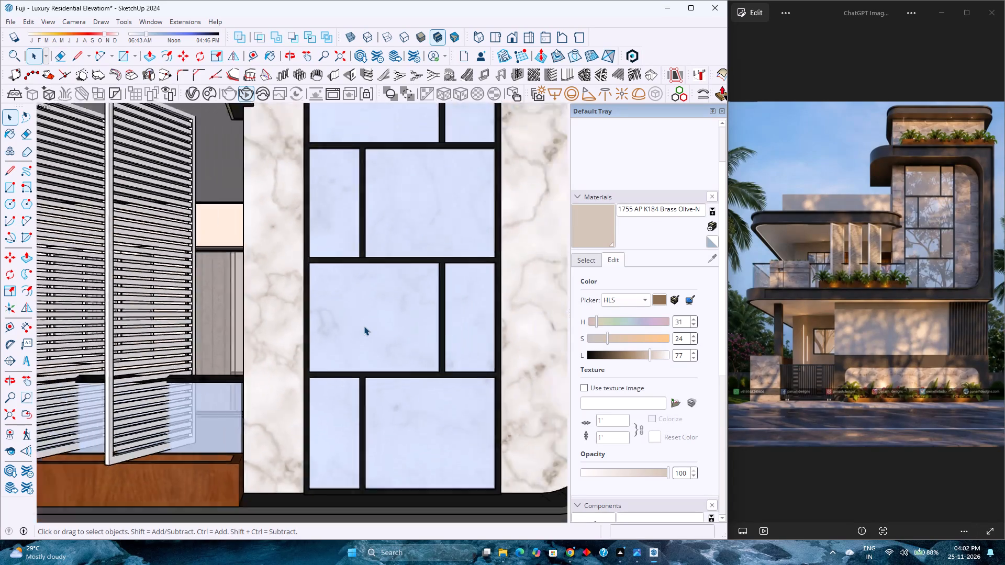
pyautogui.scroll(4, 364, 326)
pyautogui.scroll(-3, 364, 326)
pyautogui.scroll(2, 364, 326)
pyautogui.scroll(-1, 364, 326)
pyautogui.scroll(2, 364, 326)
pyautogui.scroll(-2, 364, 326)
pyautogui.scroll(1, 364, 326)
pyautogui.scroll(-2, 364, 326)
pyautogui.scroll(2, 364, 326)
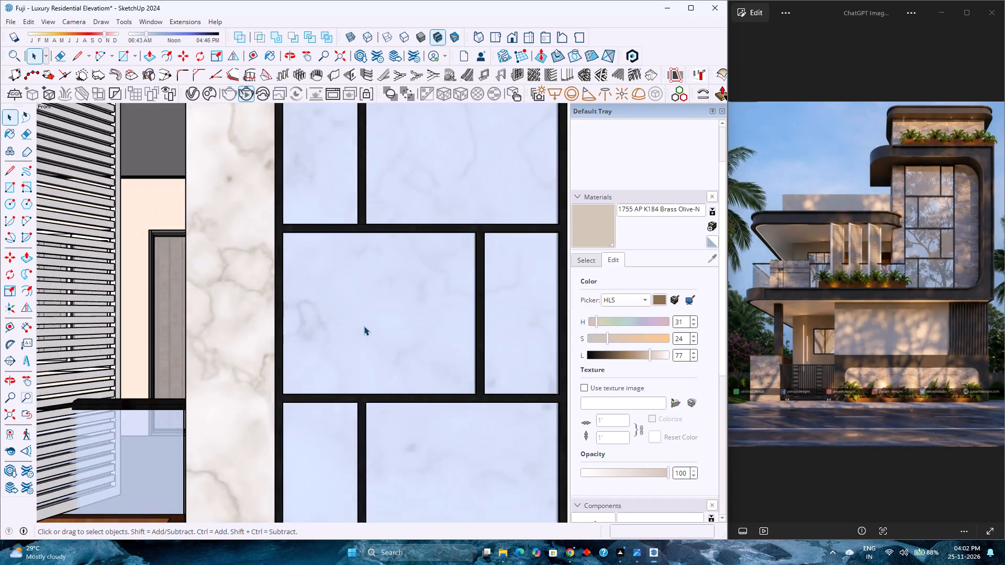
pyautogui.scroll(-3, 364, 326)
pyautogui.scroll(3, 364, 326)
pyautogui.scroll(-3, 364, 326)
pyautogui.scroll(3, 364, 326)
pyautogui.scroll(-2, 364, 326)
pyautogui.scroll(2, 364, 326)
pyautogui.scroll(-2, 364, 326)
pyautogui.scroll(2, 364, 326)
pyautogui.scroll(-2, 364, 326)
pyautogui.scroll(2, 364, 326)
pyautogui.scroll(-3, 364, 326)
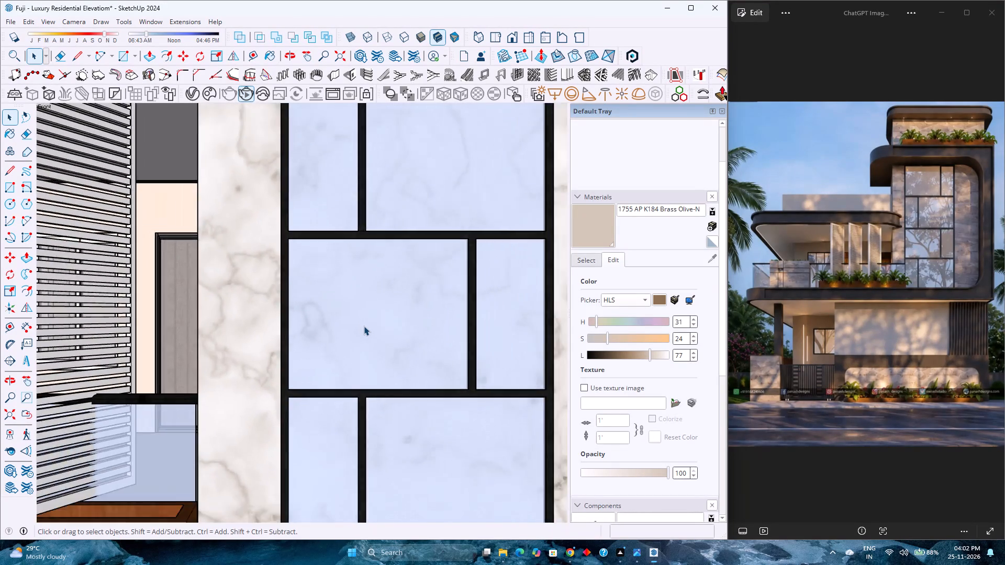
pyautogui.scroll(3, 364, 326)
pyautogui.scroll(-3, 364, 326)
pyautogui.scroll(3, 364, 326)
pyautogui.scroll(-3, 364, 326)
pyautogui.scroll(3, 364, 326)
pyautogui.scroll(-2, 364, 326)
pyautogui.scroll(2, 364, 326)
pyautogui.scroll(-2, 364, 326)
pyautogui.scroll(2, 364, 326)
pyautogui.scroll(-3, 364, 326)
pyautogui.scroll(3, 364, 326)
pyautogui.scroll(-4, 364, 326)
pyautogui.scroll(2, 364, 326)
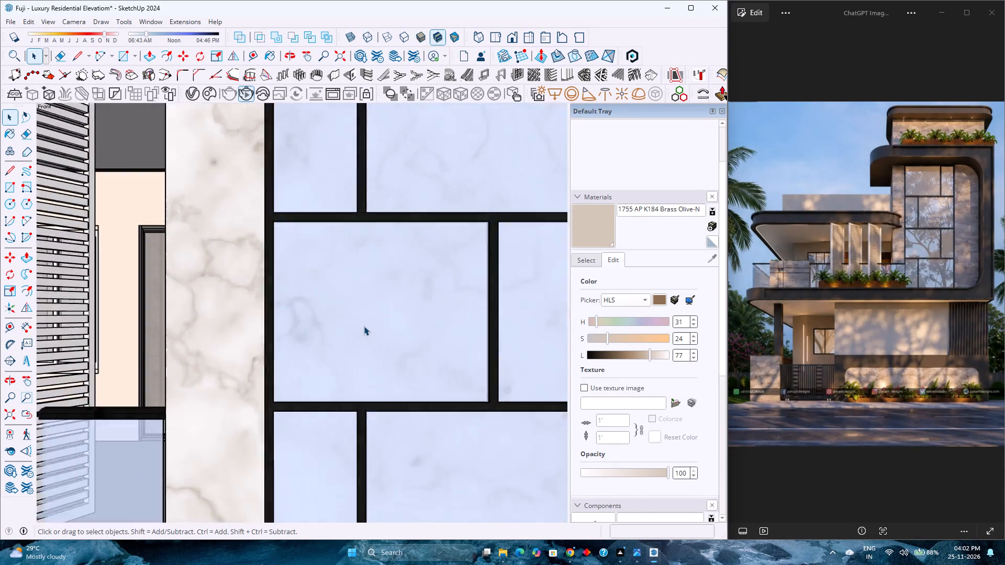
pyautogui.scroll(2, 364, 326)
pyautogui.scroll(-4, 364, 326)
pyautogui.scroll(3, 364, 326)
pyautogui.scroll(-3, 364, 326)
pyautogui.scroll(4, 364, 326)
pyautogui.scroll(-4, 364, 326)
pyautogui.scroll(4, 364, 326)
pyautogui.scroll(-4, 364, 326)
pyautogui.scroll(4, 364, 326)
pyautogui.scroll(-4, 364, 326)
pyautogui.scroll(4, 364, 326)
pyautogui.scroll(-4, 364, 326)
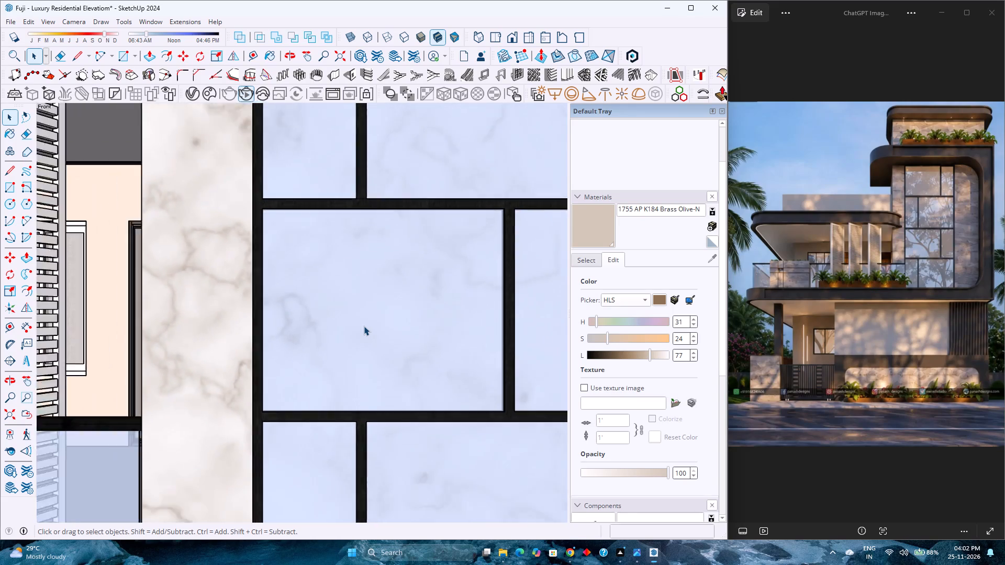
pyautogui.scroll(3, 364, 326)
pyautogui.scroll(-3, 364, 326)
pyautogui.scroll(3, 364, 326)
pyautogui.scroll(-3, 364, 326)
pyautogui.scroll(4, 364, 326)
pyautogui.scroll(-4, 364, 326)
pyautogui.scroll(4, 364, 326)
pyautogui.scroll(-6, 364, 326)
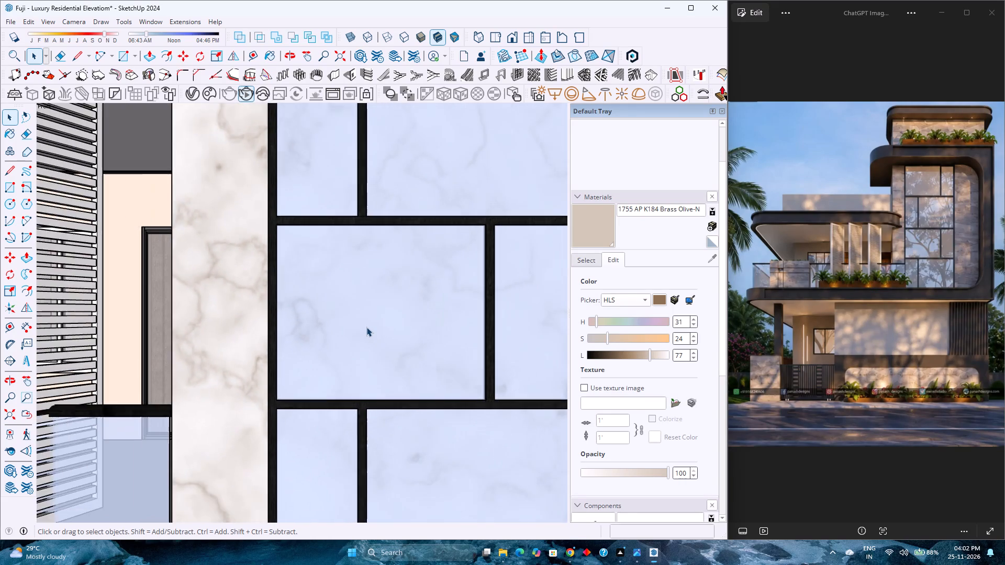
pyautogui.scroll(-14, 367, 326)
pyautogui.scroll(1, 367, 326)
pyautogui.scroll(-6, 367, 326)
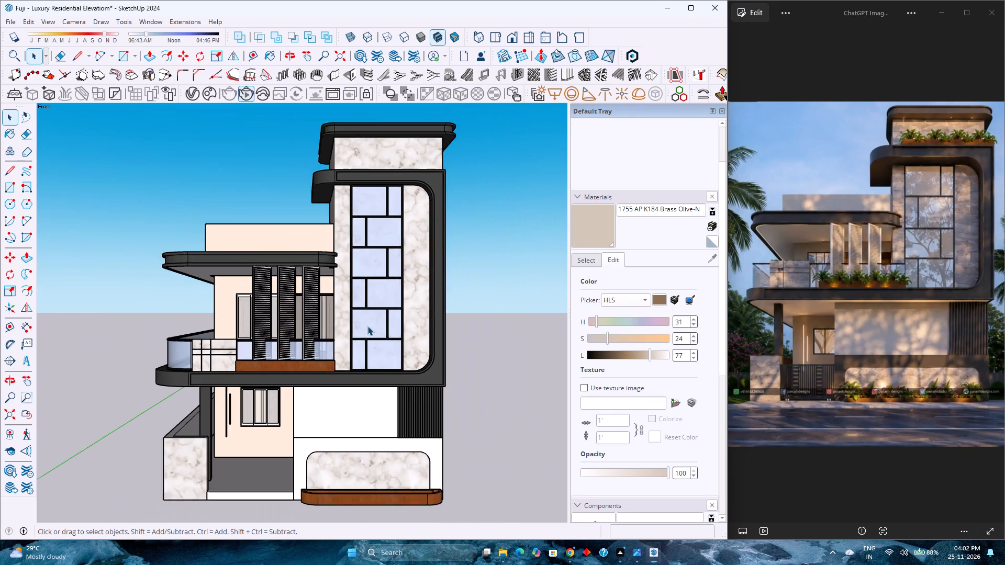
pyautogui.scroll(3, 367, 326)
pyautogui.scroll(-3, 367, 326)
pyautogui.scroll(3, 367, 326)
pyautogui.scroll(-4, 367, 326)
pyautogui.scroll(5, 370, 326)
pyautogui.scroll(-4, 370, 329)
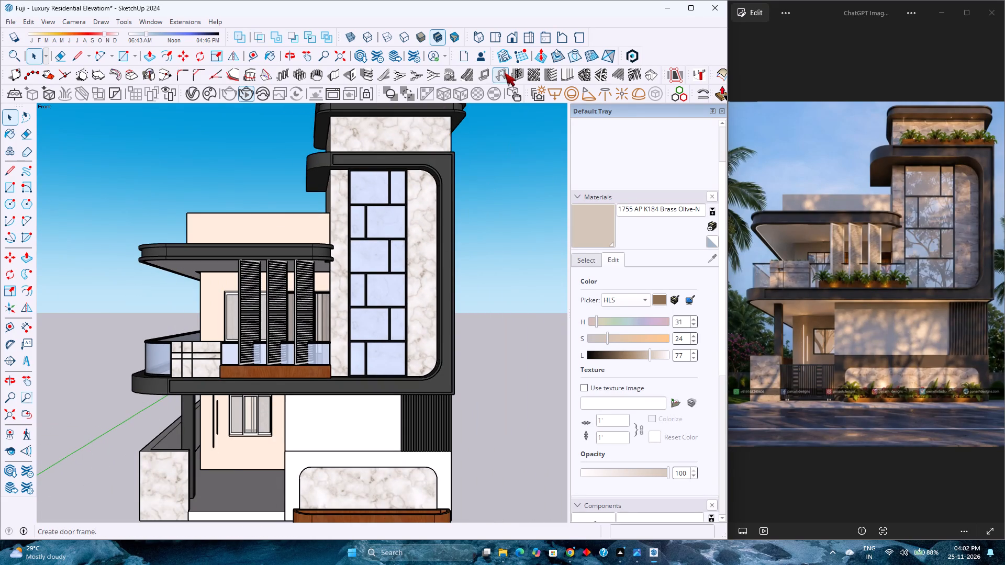
# Show the house in the standard Front view and fit the entire model in the viewport.
pyautogui.click(514, 38)
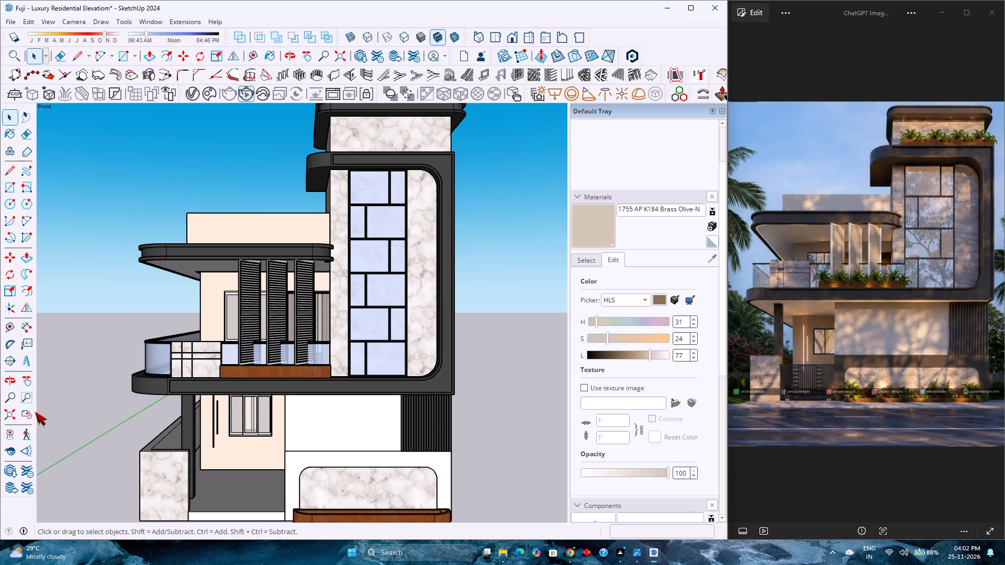
pyautogui.click(2, 414)
pyautogui.click(2, 414)
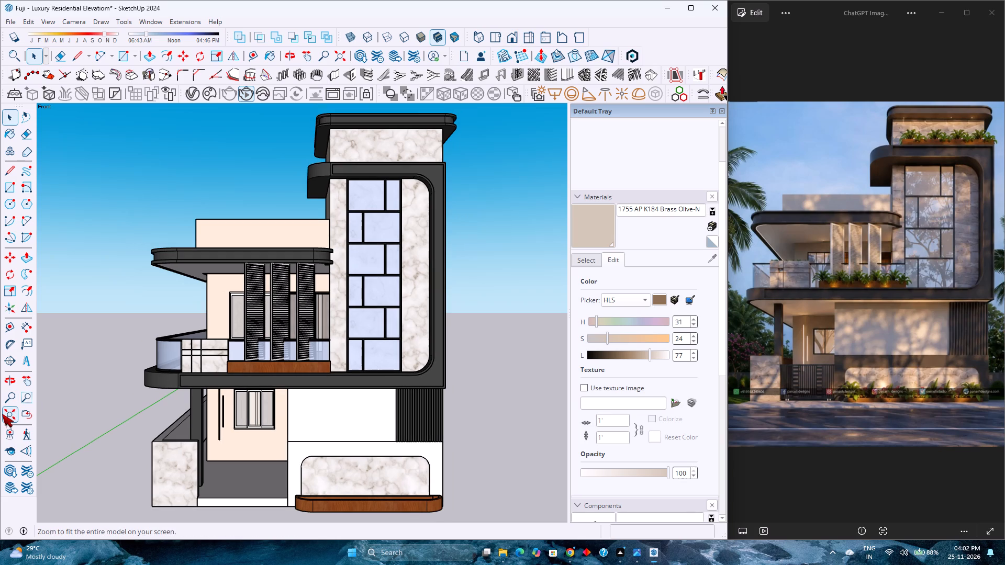
# Orbit around the house to examine the balcony side, the front elevation and the opposite side wall.
pyautogui.moveTo(126, 386); pyautogui.dragTo(447, 380, button='middle')
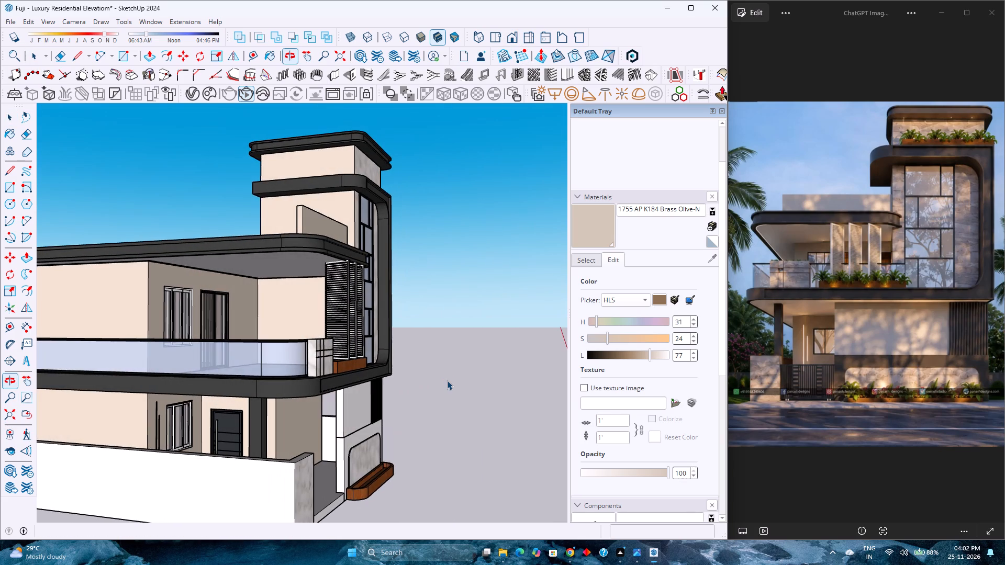
pyautogui.scroll(-5, 448, 380)
pyautogui.moveTo(450, 382); pyautogui.dragTo(417, 397, button='middle')
pyautogui.middleClick(417, 397)
pyautogui.moveTo(269, 406); pyautogui.dragTo(215, 408, button='middle')
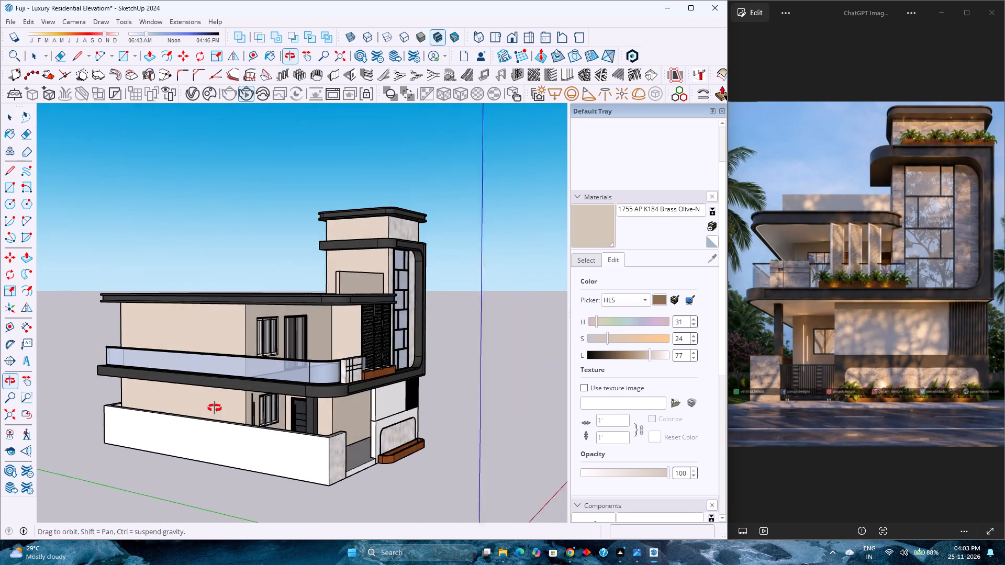
pyautogui.moveTo(215, 408); pyautogui.dragTo(203, 408, button='middle')
pyautogui.middleClick(203, 408)
pyautogui.moveTo(301, 413); pyautogui.dragTo(132, 363, button='middle')
pyautogui.middleClick(132, 363)
pyautogui.moveTo(287, 425); pyautogui.dragTo(151, 420, button='middle')
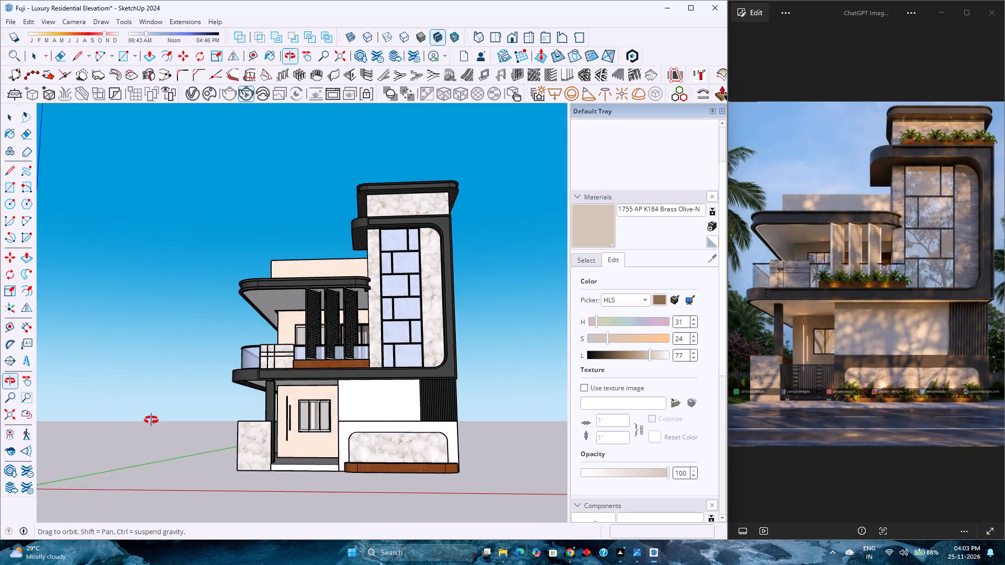
pyautogui.moveTo(151, 420); pyautogui.dragTo(147, 420, button='middle')
pyautogui.middleClick(147, 420)
pyautogui.scroll(-5, 177, 397)
pyautogui.scroll(5, 443, 420)
pyautogui.scroll(-4, 444, 419)
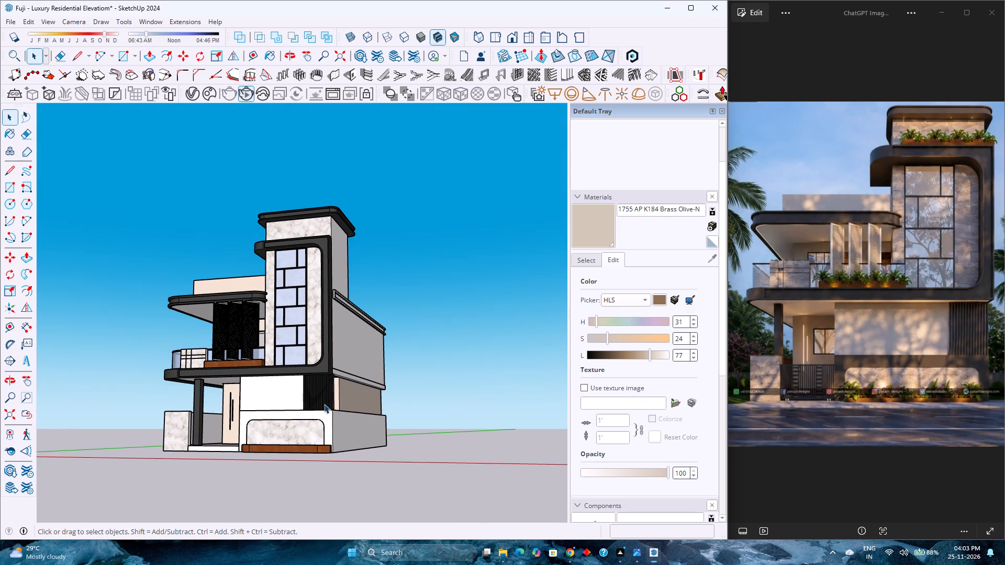
pyautogui.scroll(5, 324, 395)
pyautogui.scroll(-5, 324, 395)
pyautogui.scroll(2, 324, 395)
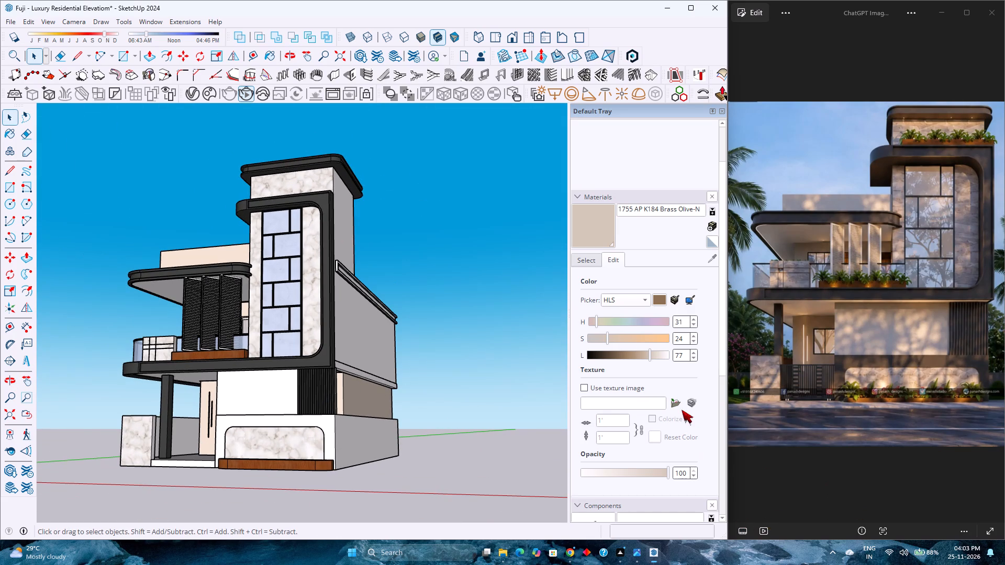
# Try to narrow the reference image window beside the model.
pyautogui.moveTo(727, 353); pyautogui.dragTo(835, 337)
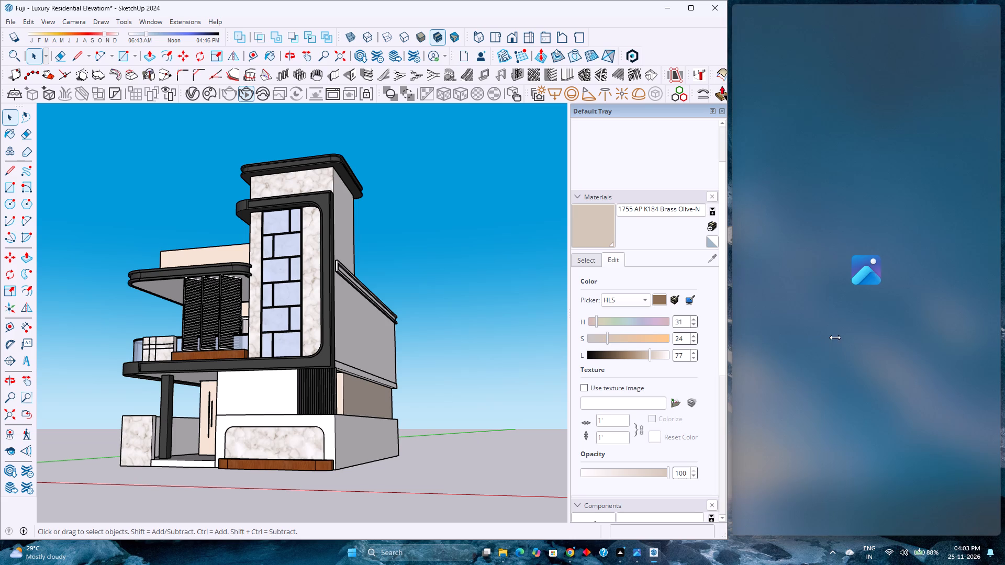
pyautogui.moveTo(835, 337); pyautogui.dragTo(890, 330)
# Return the house to the standard Front view and fit the entire model in the viewport.
pyautogui.scroll(-3, 451, 401)
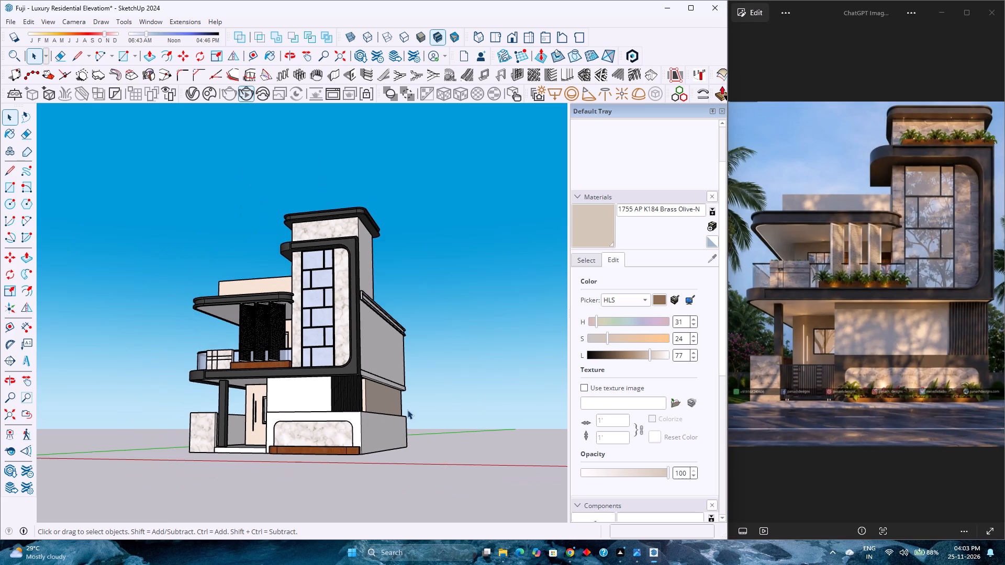
pyautogui.moveTo(386, 411); pyautogui.dragTo(597, 408, button='middle')
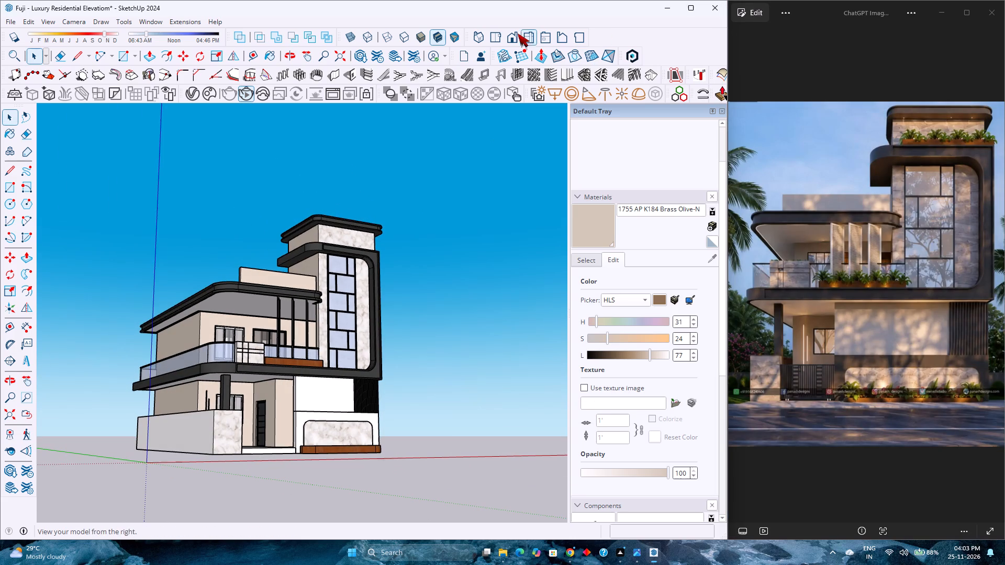
pyautogui.click(518, 33)
pyautogui.click(15, 415)
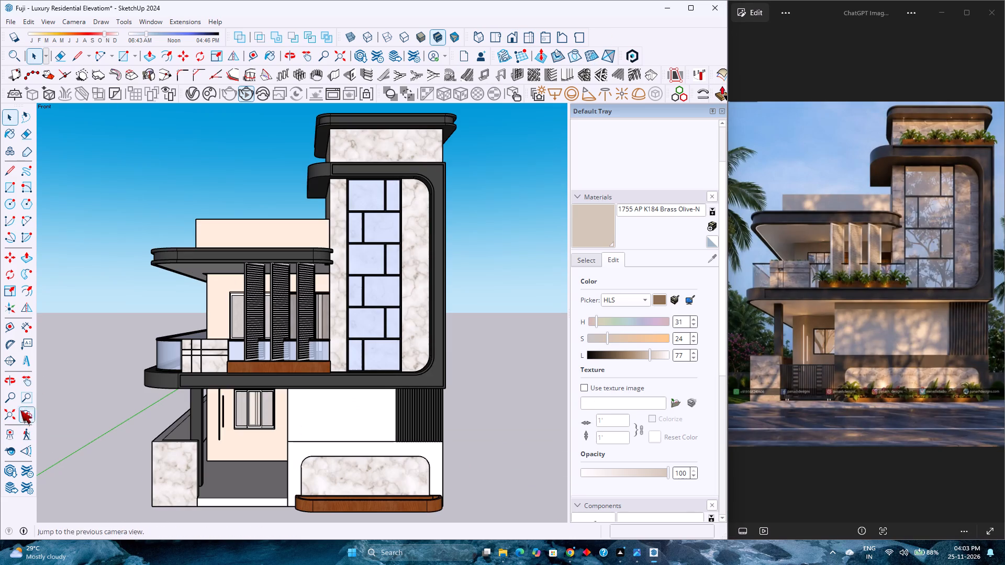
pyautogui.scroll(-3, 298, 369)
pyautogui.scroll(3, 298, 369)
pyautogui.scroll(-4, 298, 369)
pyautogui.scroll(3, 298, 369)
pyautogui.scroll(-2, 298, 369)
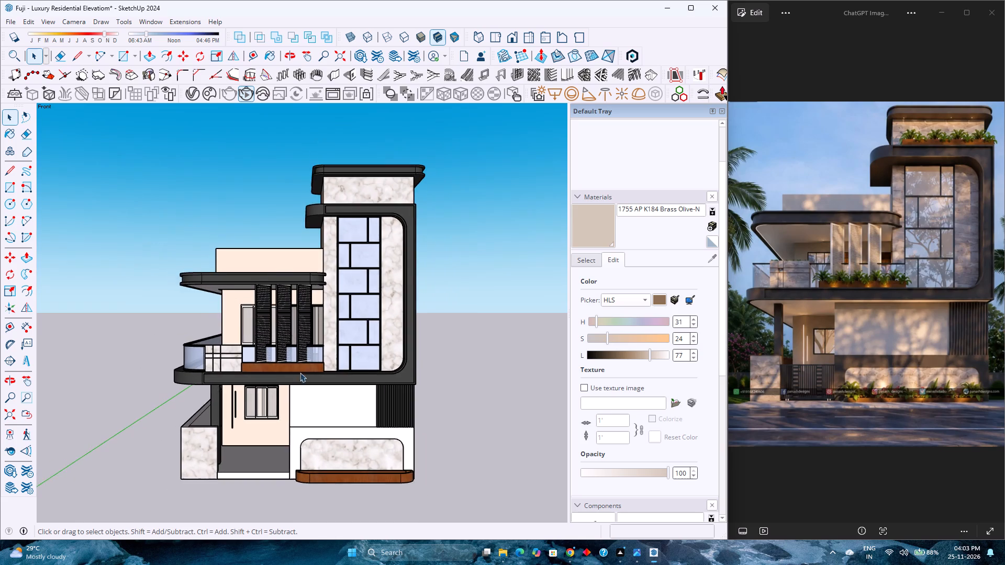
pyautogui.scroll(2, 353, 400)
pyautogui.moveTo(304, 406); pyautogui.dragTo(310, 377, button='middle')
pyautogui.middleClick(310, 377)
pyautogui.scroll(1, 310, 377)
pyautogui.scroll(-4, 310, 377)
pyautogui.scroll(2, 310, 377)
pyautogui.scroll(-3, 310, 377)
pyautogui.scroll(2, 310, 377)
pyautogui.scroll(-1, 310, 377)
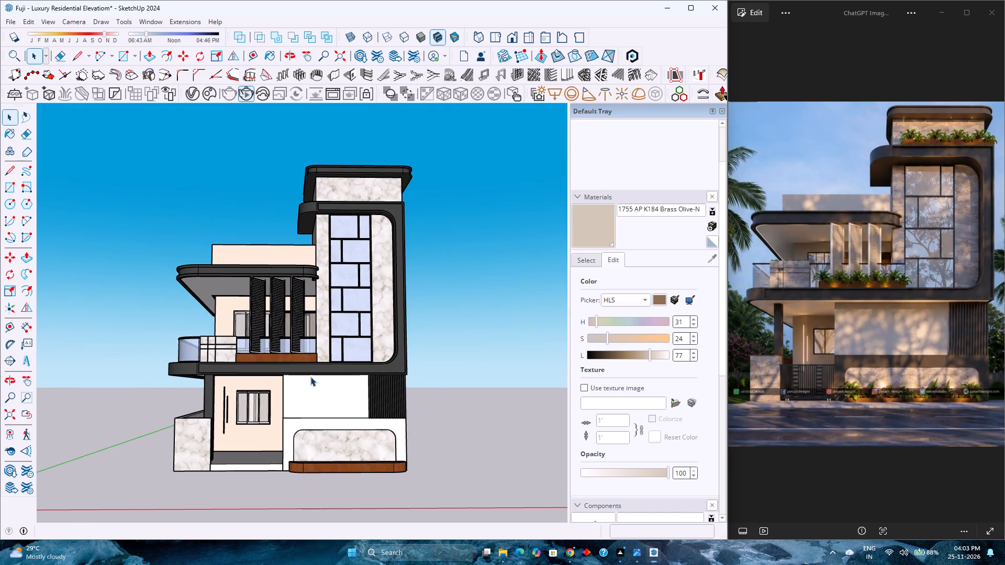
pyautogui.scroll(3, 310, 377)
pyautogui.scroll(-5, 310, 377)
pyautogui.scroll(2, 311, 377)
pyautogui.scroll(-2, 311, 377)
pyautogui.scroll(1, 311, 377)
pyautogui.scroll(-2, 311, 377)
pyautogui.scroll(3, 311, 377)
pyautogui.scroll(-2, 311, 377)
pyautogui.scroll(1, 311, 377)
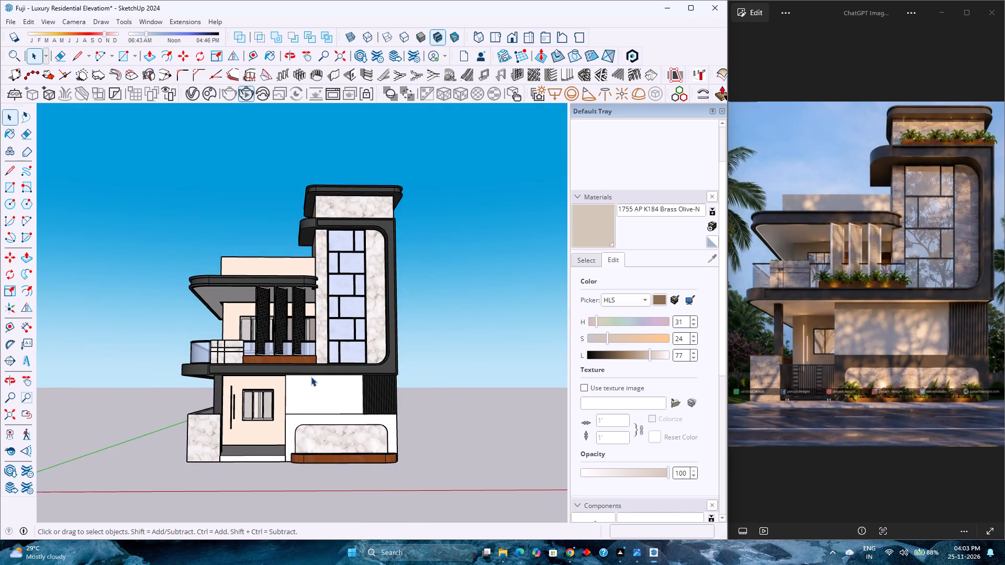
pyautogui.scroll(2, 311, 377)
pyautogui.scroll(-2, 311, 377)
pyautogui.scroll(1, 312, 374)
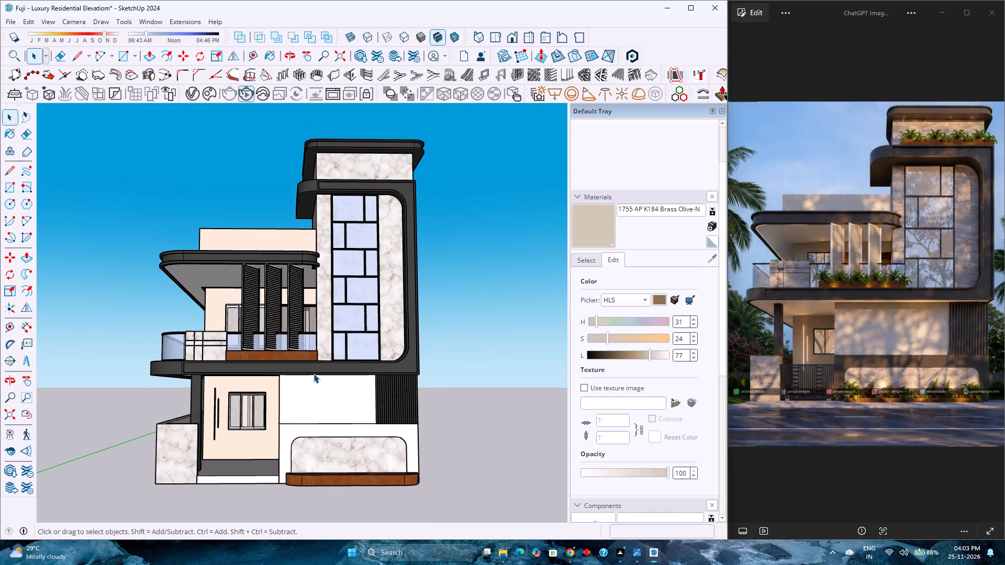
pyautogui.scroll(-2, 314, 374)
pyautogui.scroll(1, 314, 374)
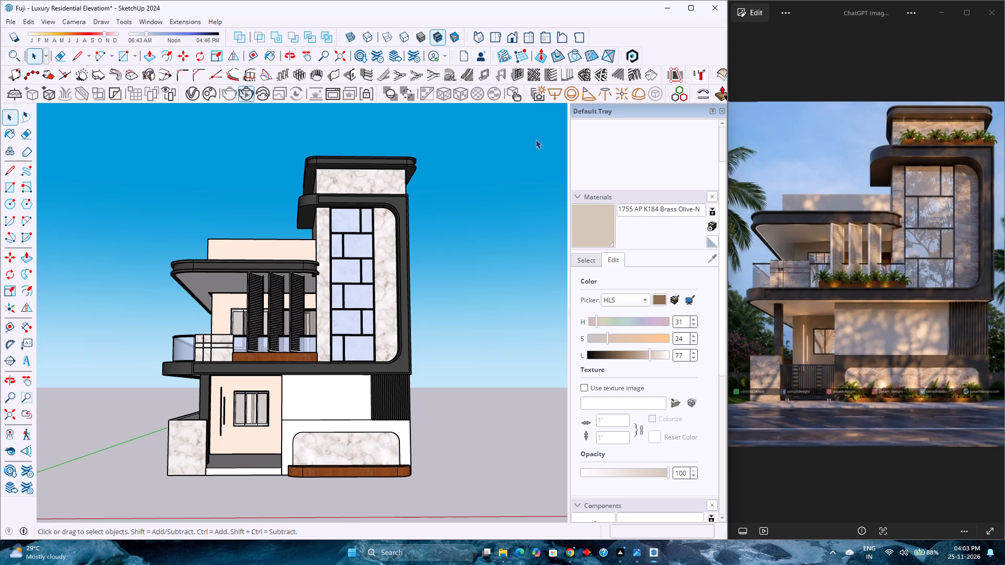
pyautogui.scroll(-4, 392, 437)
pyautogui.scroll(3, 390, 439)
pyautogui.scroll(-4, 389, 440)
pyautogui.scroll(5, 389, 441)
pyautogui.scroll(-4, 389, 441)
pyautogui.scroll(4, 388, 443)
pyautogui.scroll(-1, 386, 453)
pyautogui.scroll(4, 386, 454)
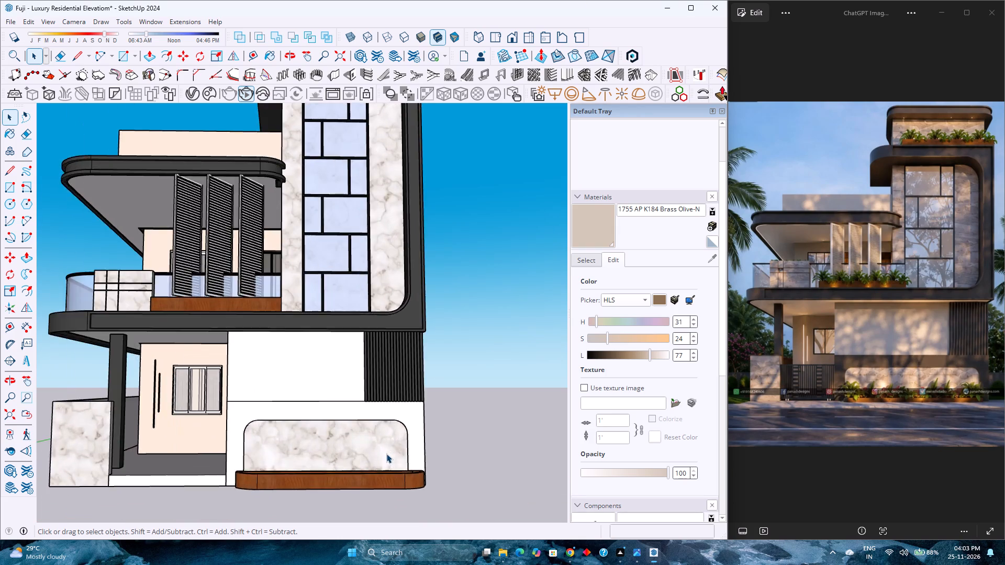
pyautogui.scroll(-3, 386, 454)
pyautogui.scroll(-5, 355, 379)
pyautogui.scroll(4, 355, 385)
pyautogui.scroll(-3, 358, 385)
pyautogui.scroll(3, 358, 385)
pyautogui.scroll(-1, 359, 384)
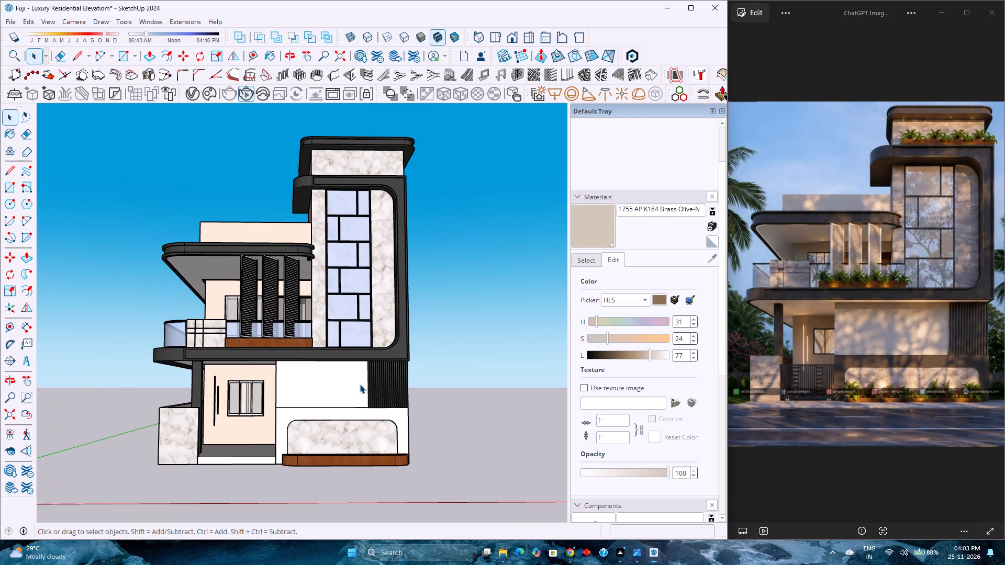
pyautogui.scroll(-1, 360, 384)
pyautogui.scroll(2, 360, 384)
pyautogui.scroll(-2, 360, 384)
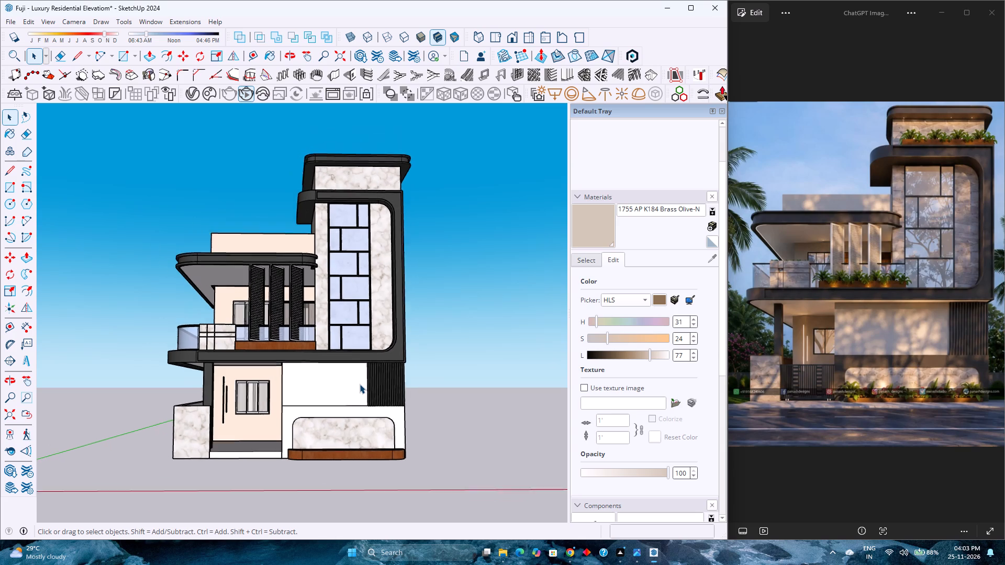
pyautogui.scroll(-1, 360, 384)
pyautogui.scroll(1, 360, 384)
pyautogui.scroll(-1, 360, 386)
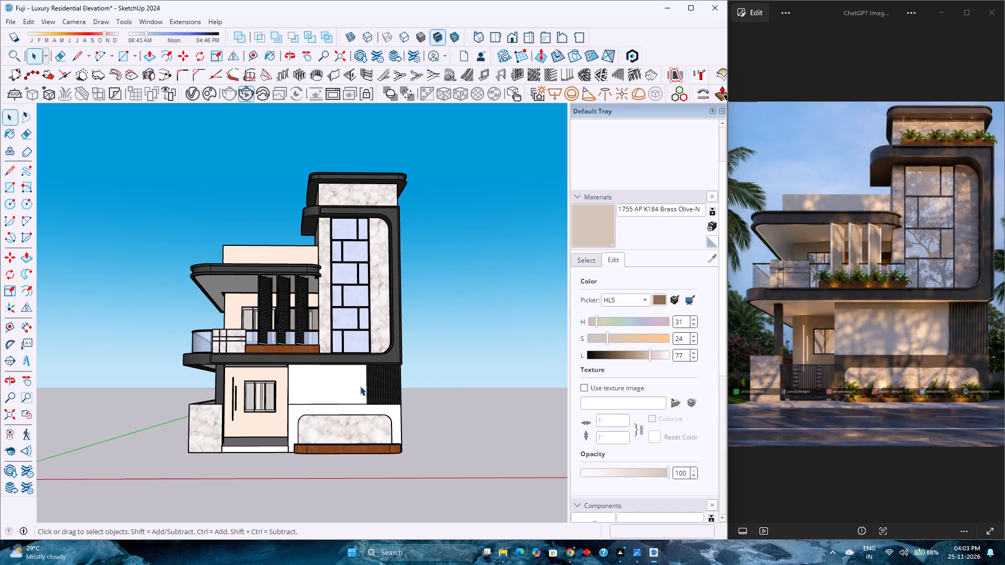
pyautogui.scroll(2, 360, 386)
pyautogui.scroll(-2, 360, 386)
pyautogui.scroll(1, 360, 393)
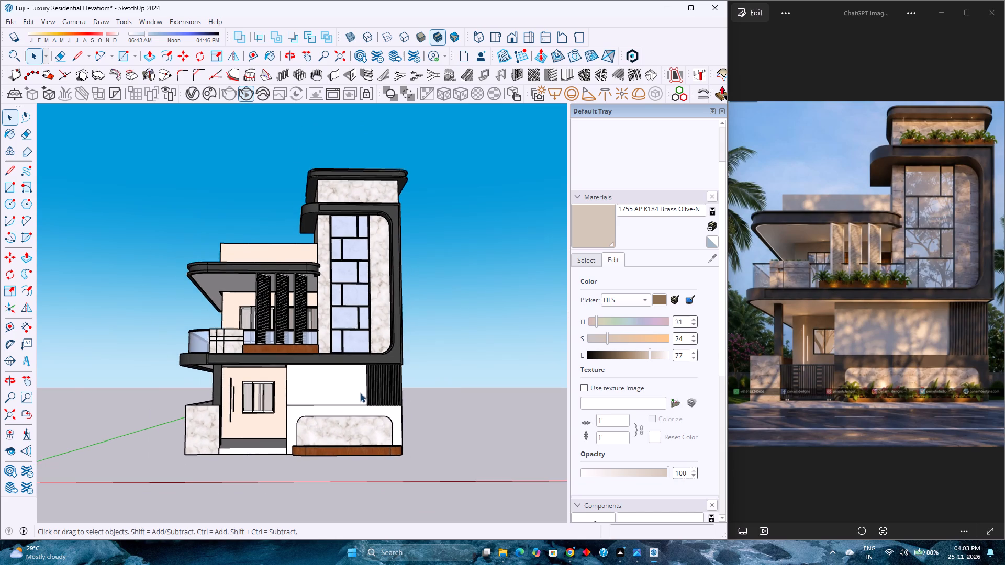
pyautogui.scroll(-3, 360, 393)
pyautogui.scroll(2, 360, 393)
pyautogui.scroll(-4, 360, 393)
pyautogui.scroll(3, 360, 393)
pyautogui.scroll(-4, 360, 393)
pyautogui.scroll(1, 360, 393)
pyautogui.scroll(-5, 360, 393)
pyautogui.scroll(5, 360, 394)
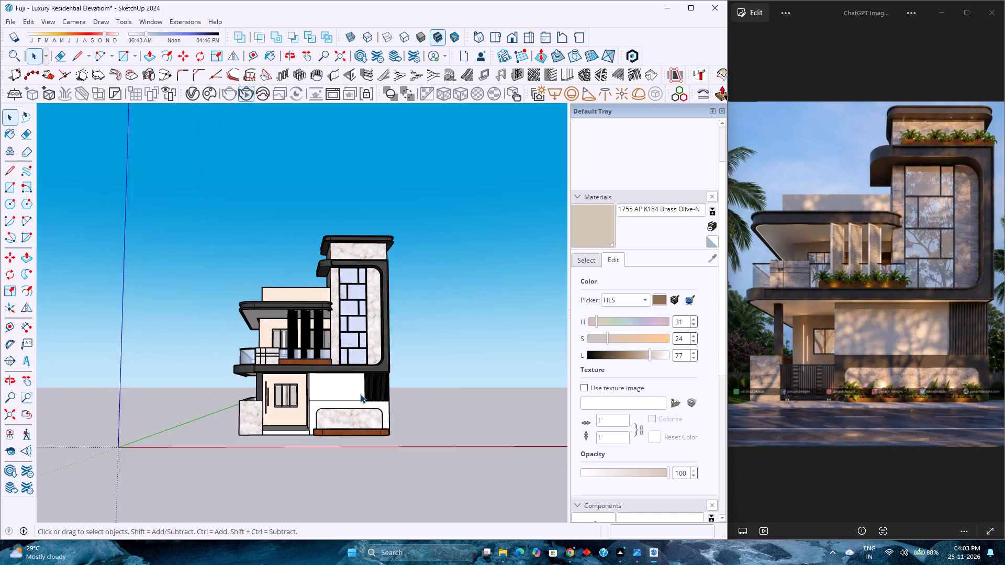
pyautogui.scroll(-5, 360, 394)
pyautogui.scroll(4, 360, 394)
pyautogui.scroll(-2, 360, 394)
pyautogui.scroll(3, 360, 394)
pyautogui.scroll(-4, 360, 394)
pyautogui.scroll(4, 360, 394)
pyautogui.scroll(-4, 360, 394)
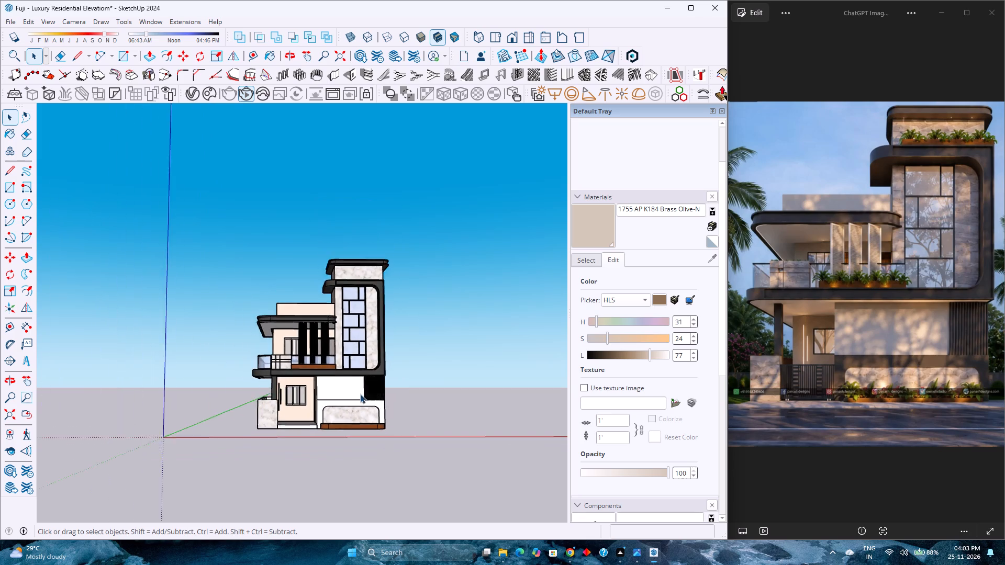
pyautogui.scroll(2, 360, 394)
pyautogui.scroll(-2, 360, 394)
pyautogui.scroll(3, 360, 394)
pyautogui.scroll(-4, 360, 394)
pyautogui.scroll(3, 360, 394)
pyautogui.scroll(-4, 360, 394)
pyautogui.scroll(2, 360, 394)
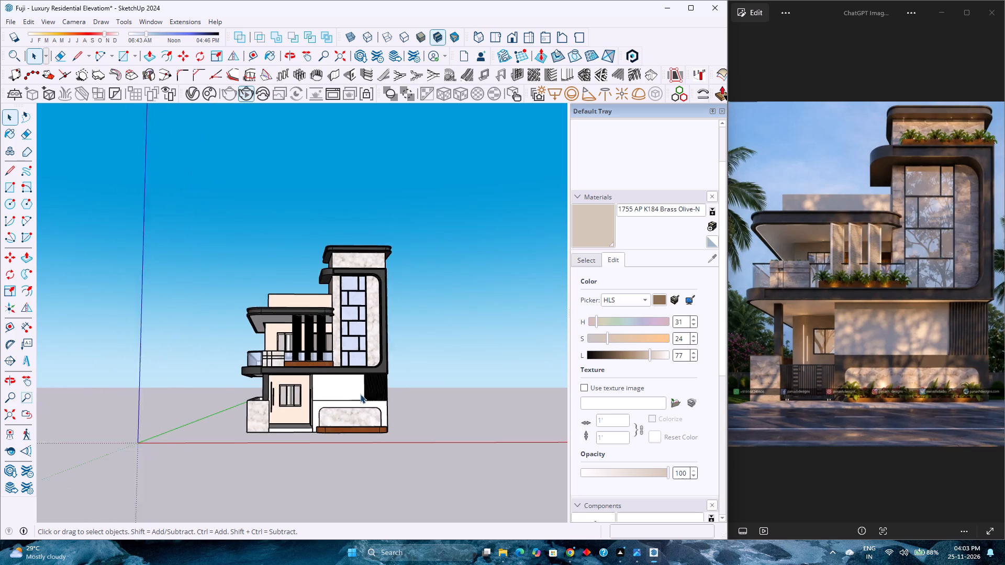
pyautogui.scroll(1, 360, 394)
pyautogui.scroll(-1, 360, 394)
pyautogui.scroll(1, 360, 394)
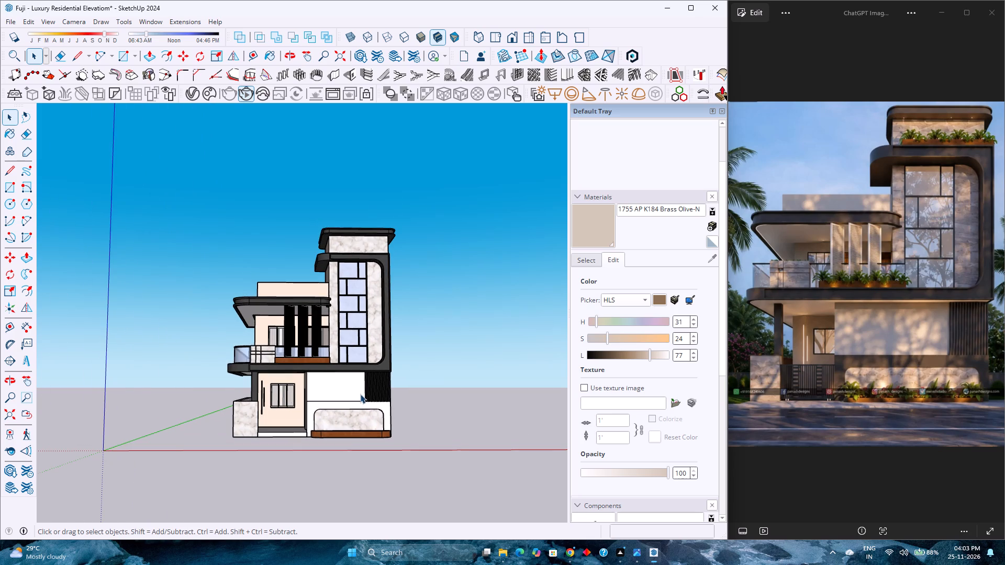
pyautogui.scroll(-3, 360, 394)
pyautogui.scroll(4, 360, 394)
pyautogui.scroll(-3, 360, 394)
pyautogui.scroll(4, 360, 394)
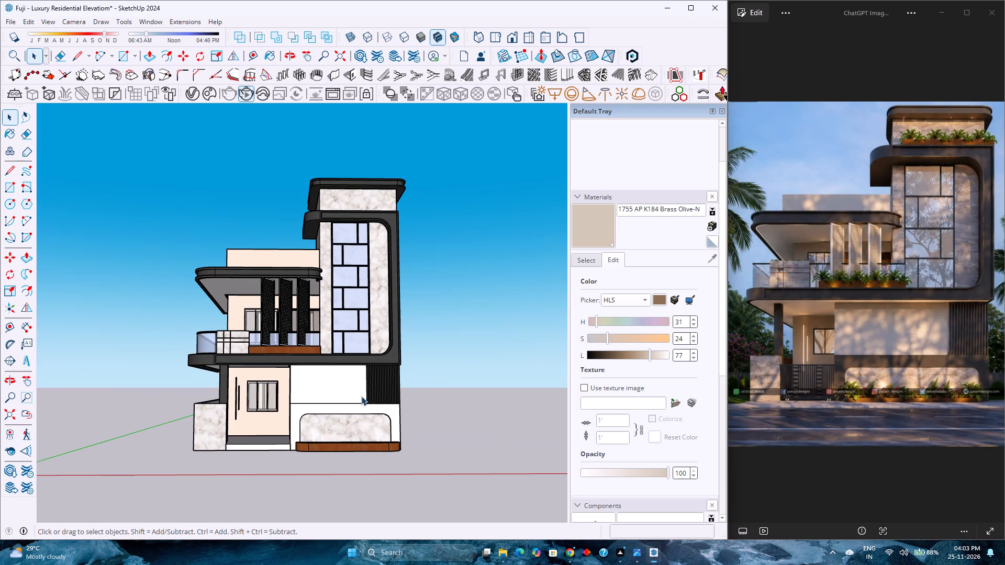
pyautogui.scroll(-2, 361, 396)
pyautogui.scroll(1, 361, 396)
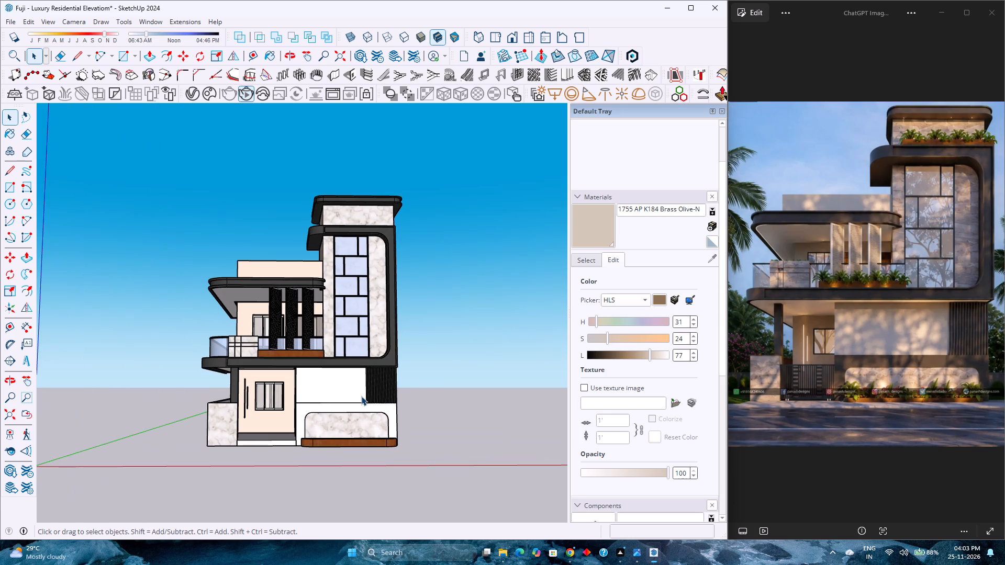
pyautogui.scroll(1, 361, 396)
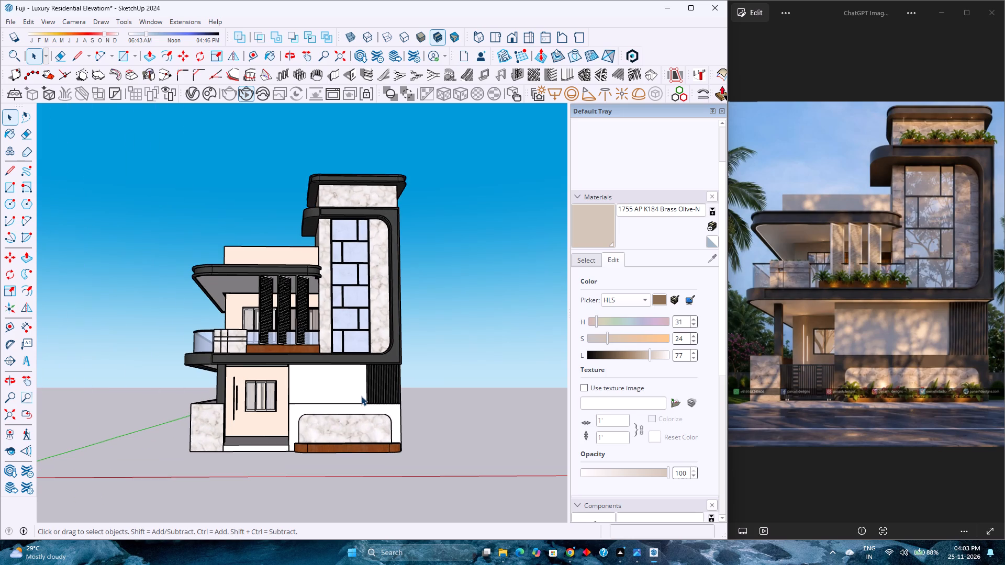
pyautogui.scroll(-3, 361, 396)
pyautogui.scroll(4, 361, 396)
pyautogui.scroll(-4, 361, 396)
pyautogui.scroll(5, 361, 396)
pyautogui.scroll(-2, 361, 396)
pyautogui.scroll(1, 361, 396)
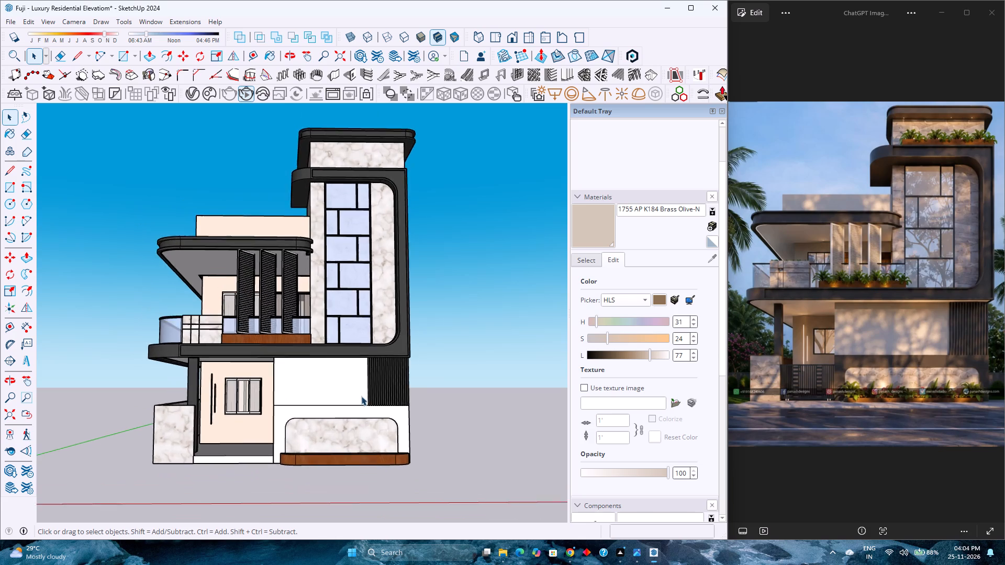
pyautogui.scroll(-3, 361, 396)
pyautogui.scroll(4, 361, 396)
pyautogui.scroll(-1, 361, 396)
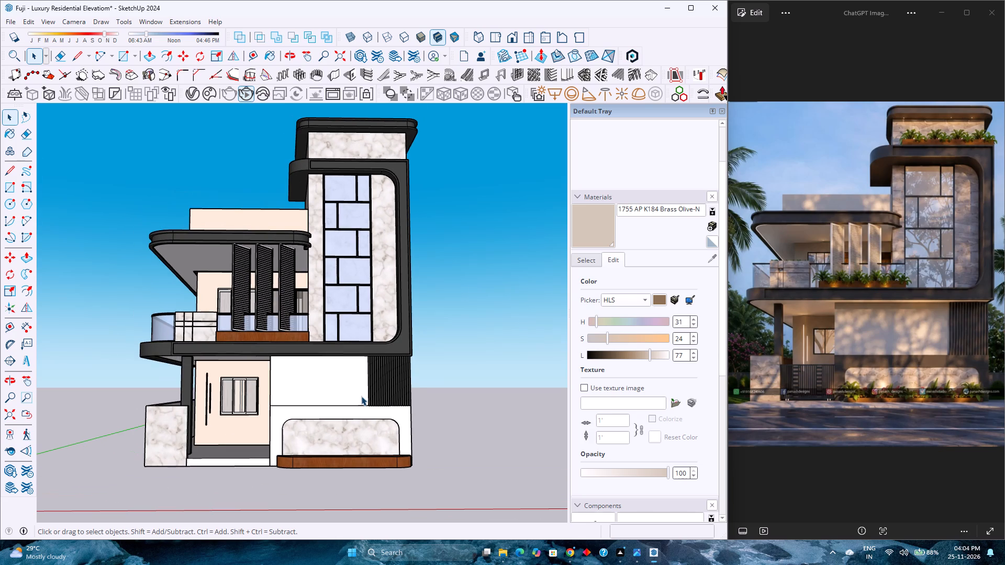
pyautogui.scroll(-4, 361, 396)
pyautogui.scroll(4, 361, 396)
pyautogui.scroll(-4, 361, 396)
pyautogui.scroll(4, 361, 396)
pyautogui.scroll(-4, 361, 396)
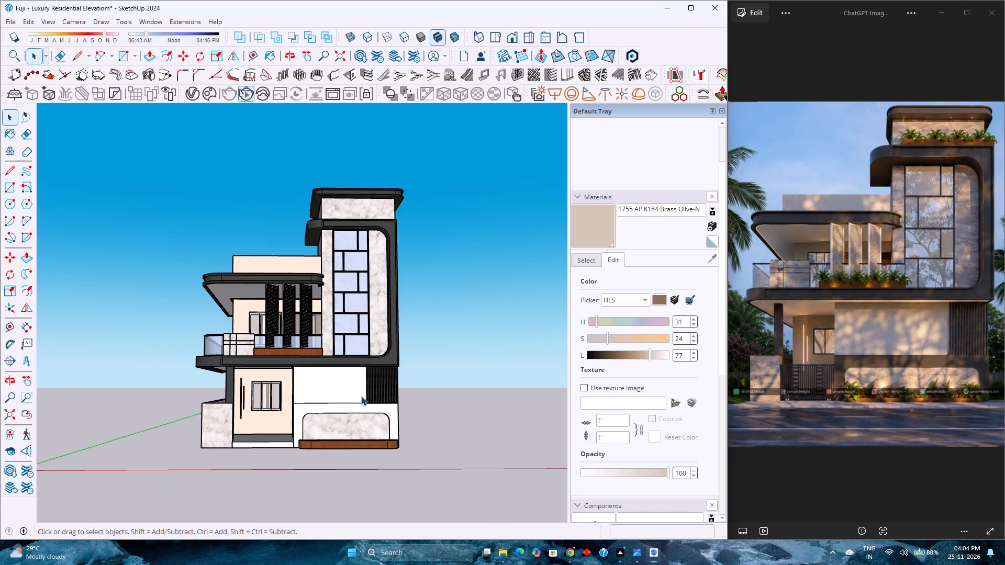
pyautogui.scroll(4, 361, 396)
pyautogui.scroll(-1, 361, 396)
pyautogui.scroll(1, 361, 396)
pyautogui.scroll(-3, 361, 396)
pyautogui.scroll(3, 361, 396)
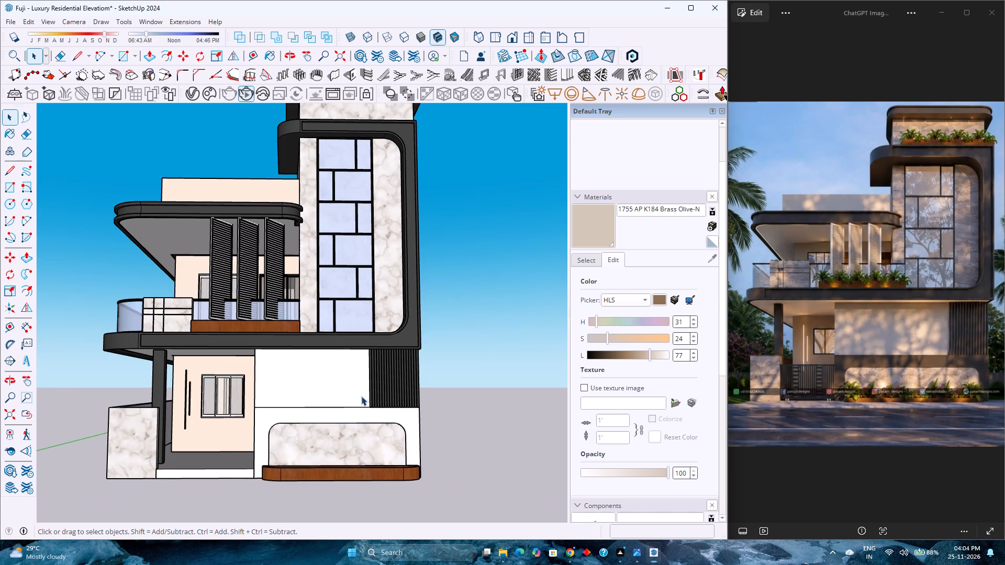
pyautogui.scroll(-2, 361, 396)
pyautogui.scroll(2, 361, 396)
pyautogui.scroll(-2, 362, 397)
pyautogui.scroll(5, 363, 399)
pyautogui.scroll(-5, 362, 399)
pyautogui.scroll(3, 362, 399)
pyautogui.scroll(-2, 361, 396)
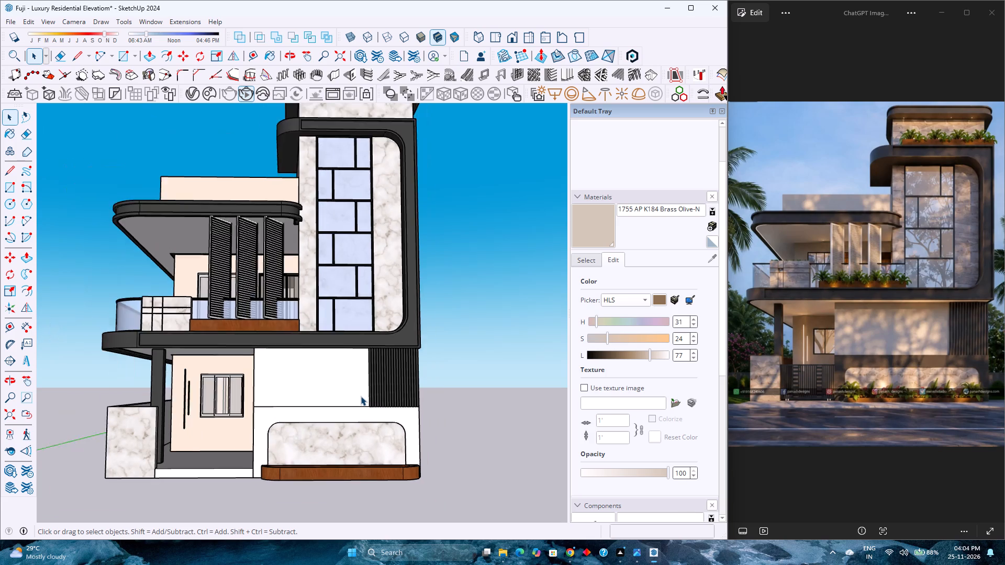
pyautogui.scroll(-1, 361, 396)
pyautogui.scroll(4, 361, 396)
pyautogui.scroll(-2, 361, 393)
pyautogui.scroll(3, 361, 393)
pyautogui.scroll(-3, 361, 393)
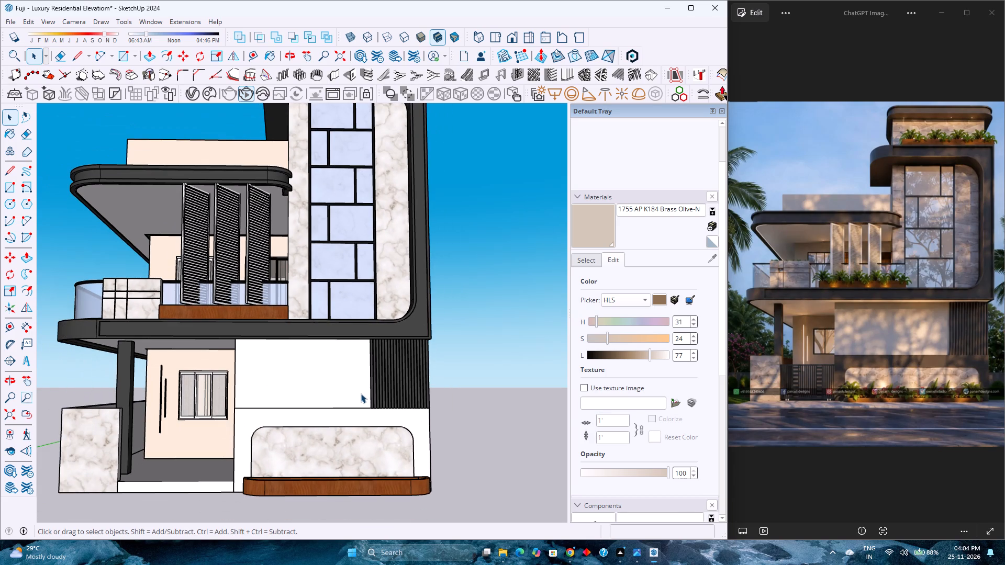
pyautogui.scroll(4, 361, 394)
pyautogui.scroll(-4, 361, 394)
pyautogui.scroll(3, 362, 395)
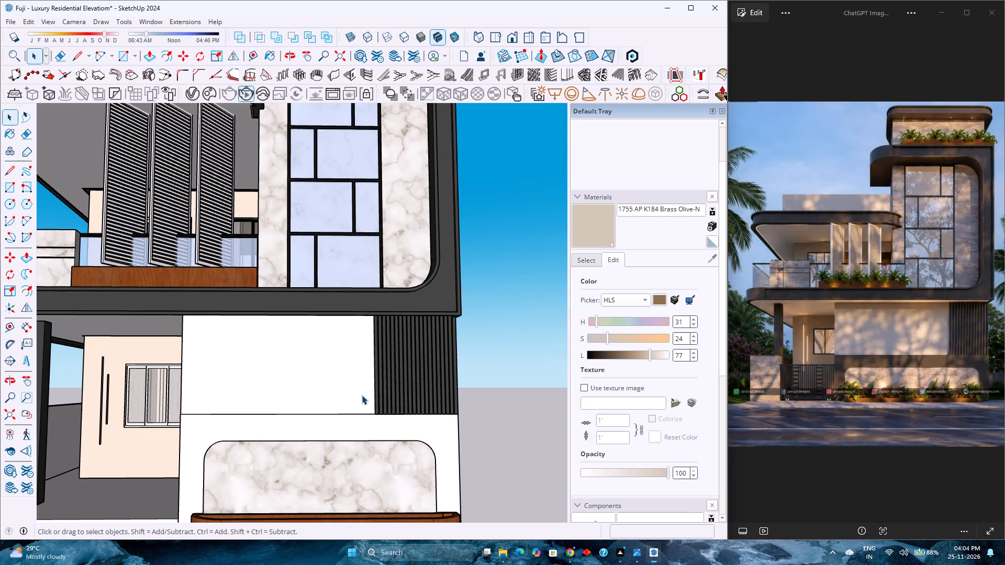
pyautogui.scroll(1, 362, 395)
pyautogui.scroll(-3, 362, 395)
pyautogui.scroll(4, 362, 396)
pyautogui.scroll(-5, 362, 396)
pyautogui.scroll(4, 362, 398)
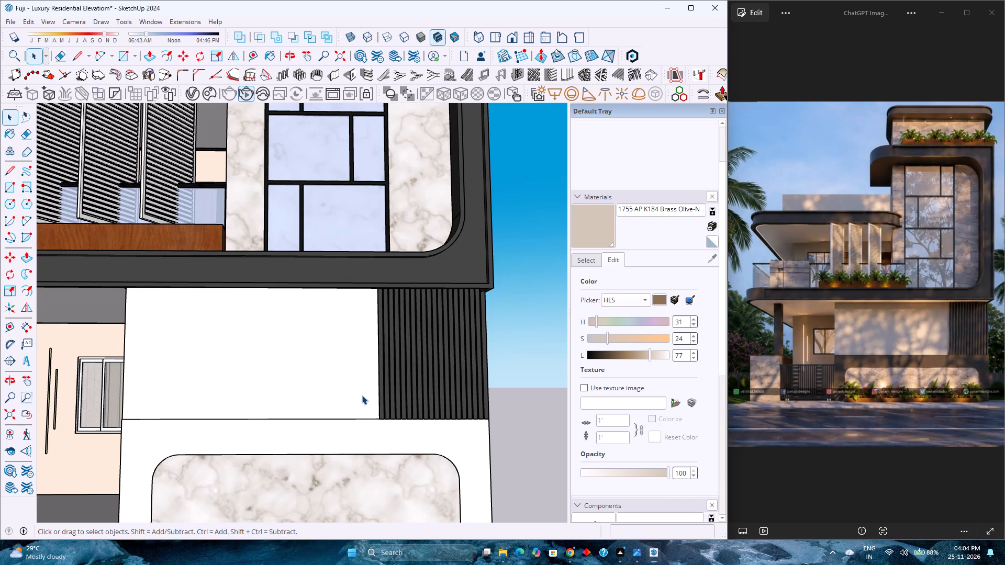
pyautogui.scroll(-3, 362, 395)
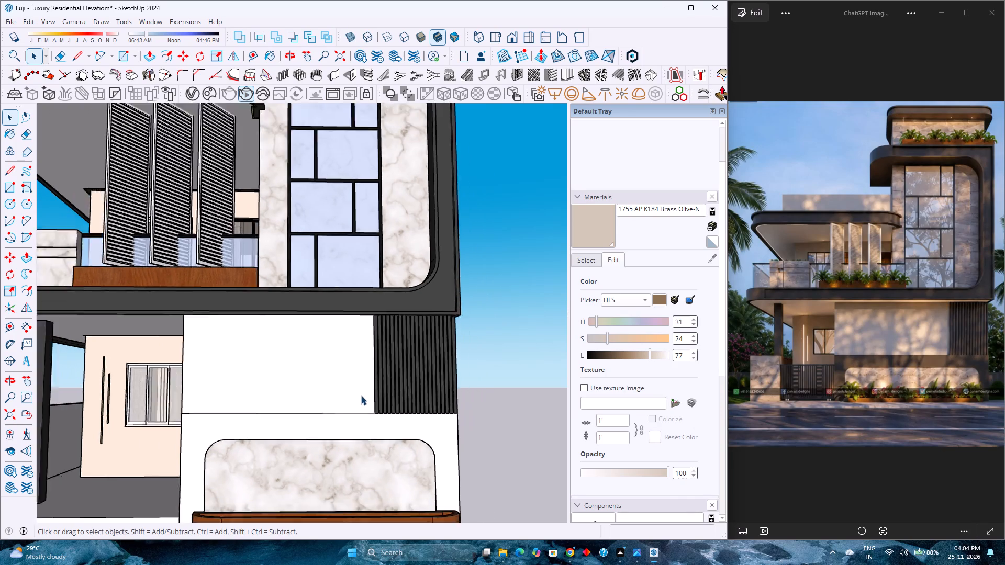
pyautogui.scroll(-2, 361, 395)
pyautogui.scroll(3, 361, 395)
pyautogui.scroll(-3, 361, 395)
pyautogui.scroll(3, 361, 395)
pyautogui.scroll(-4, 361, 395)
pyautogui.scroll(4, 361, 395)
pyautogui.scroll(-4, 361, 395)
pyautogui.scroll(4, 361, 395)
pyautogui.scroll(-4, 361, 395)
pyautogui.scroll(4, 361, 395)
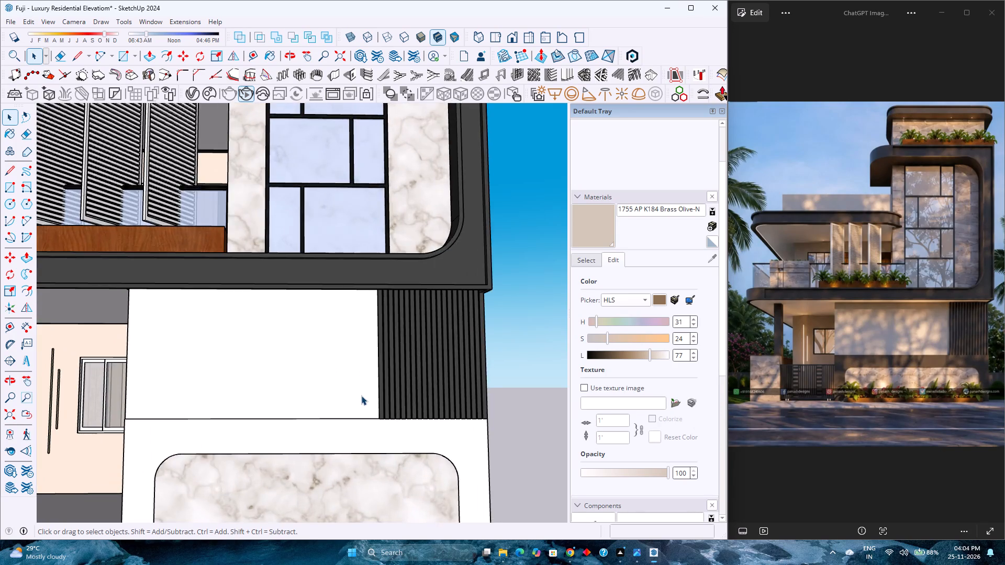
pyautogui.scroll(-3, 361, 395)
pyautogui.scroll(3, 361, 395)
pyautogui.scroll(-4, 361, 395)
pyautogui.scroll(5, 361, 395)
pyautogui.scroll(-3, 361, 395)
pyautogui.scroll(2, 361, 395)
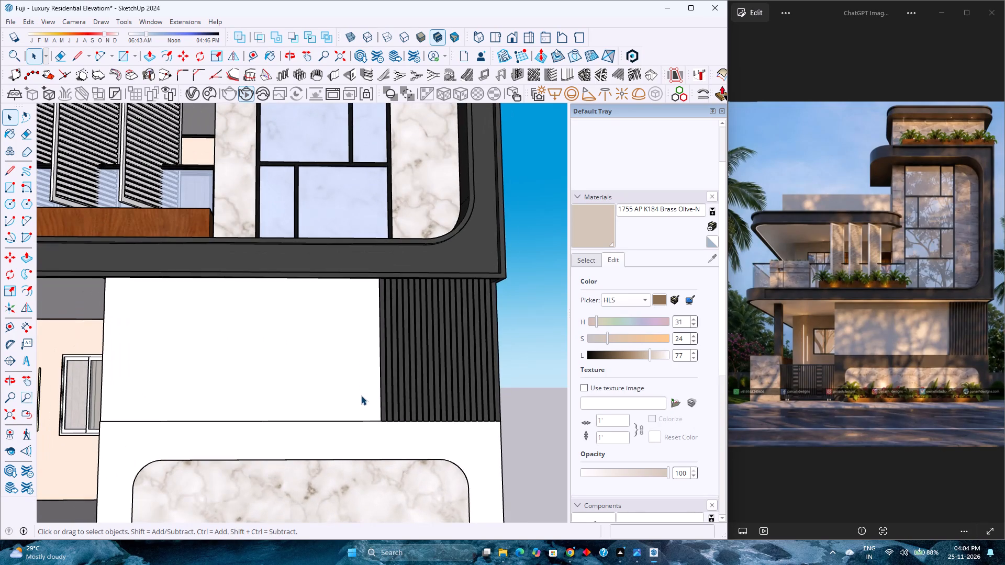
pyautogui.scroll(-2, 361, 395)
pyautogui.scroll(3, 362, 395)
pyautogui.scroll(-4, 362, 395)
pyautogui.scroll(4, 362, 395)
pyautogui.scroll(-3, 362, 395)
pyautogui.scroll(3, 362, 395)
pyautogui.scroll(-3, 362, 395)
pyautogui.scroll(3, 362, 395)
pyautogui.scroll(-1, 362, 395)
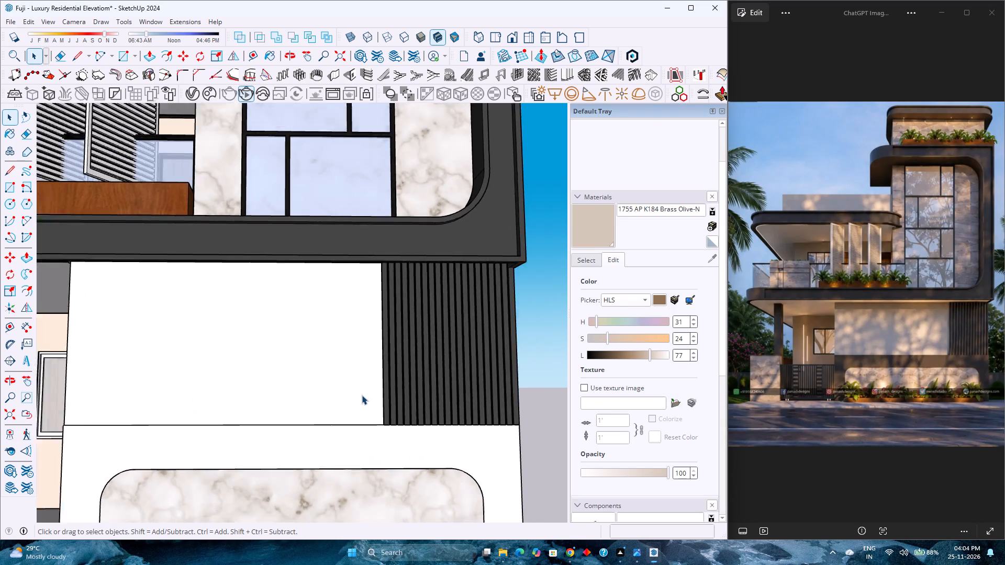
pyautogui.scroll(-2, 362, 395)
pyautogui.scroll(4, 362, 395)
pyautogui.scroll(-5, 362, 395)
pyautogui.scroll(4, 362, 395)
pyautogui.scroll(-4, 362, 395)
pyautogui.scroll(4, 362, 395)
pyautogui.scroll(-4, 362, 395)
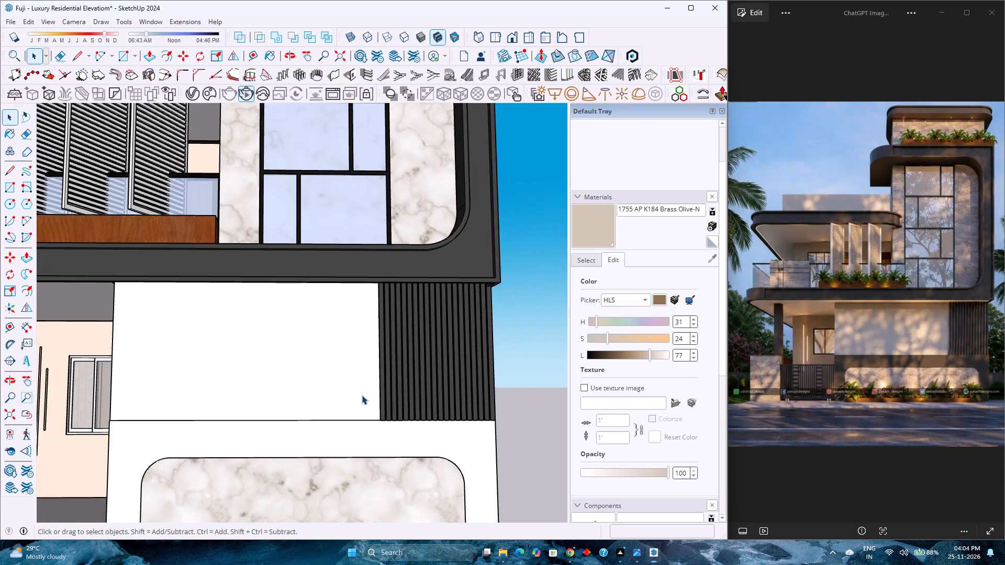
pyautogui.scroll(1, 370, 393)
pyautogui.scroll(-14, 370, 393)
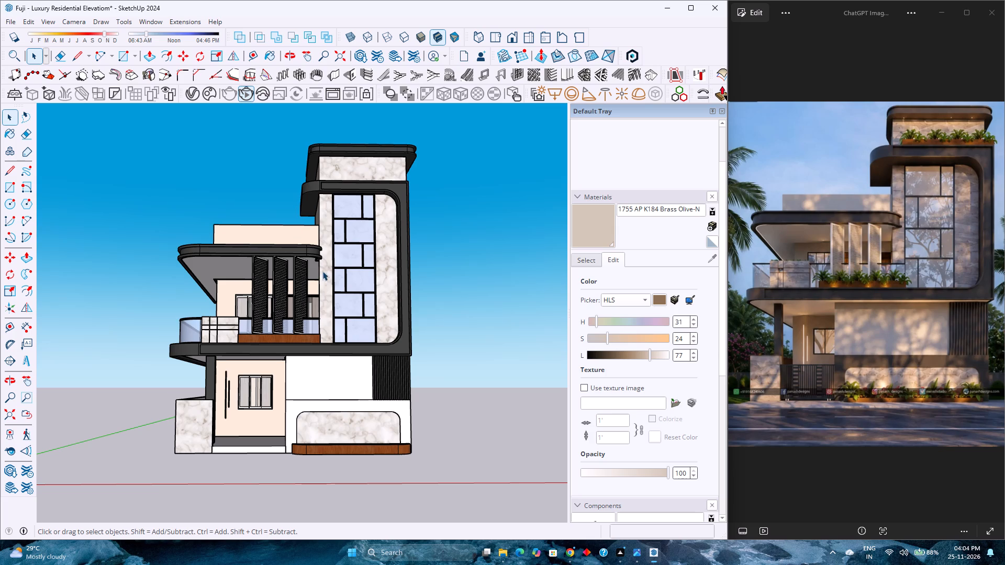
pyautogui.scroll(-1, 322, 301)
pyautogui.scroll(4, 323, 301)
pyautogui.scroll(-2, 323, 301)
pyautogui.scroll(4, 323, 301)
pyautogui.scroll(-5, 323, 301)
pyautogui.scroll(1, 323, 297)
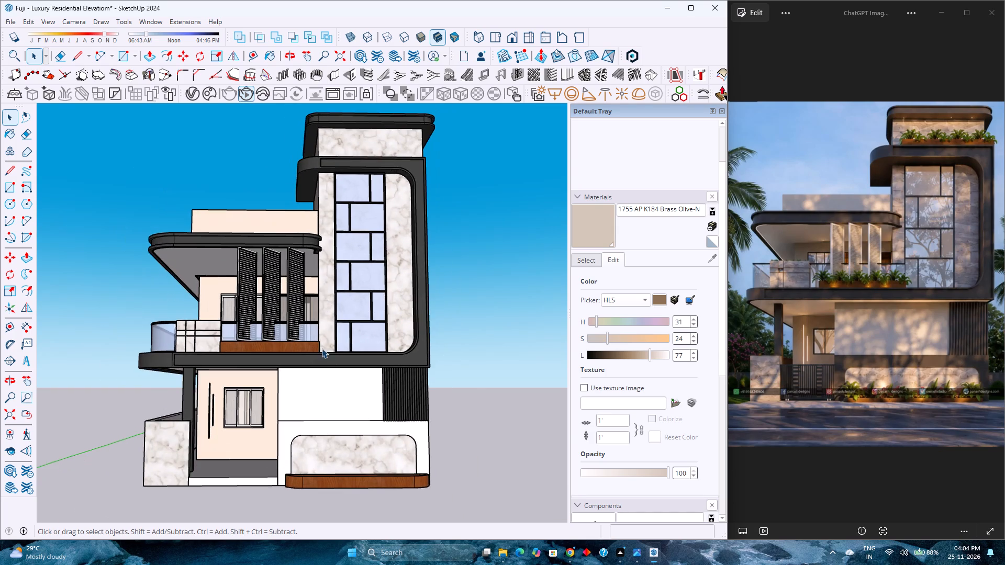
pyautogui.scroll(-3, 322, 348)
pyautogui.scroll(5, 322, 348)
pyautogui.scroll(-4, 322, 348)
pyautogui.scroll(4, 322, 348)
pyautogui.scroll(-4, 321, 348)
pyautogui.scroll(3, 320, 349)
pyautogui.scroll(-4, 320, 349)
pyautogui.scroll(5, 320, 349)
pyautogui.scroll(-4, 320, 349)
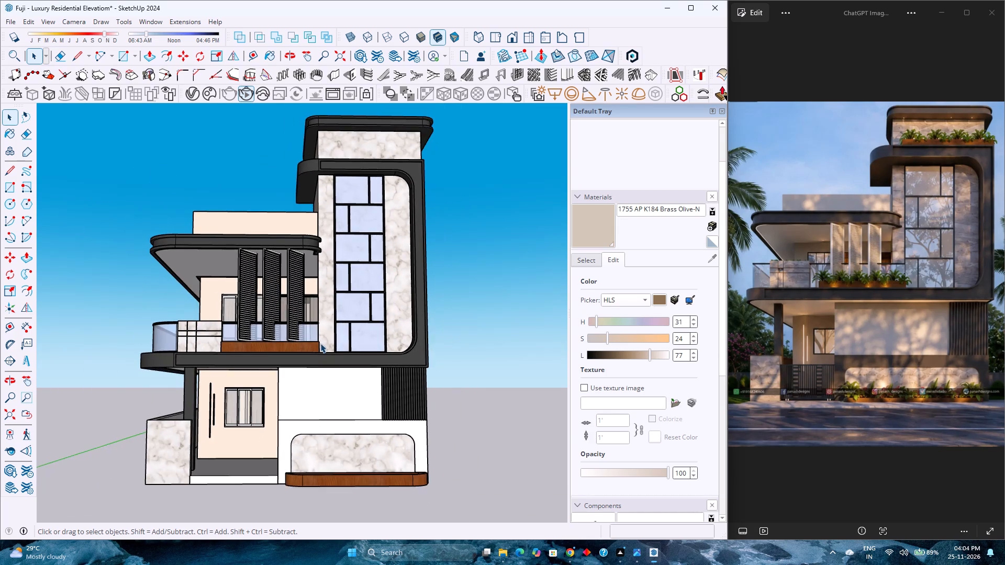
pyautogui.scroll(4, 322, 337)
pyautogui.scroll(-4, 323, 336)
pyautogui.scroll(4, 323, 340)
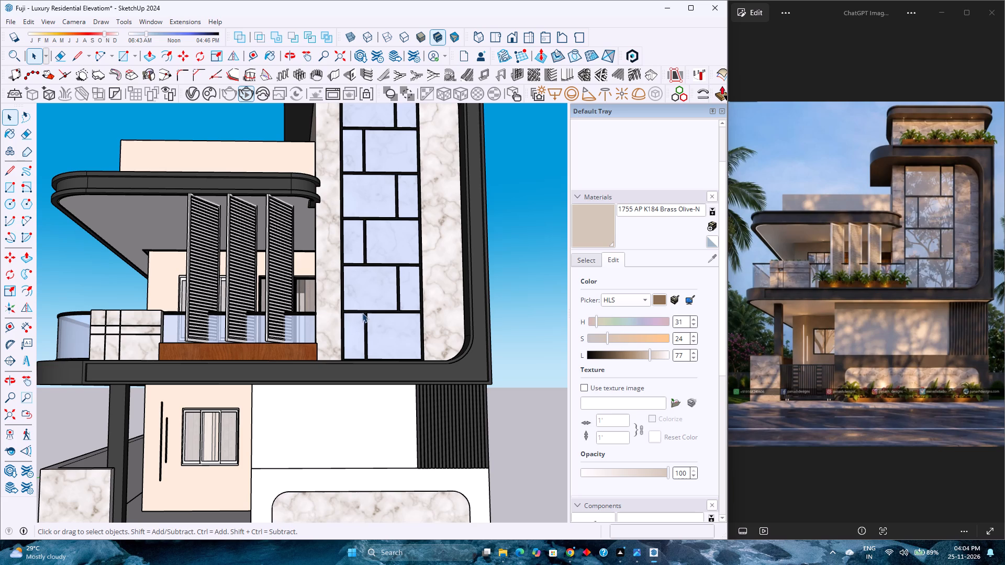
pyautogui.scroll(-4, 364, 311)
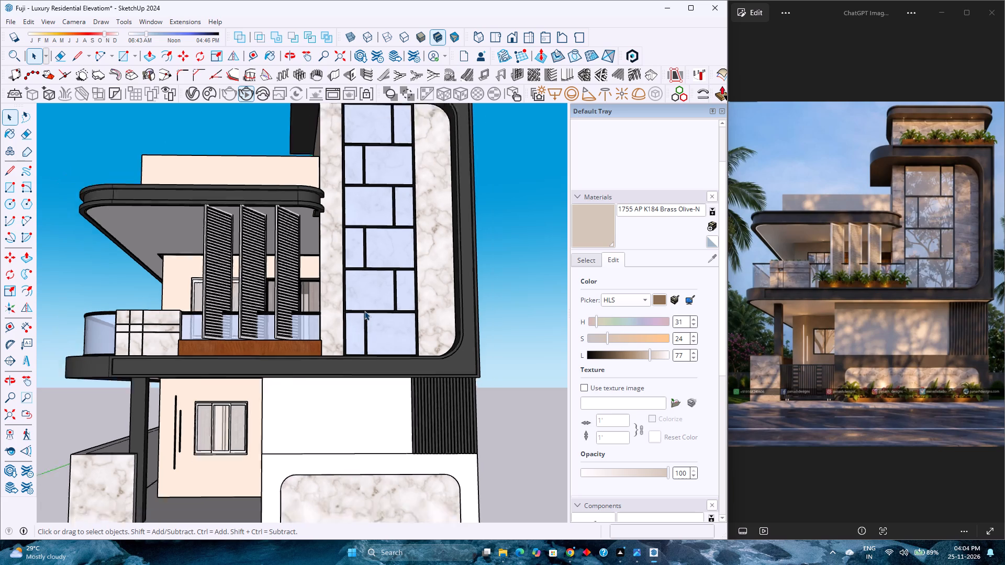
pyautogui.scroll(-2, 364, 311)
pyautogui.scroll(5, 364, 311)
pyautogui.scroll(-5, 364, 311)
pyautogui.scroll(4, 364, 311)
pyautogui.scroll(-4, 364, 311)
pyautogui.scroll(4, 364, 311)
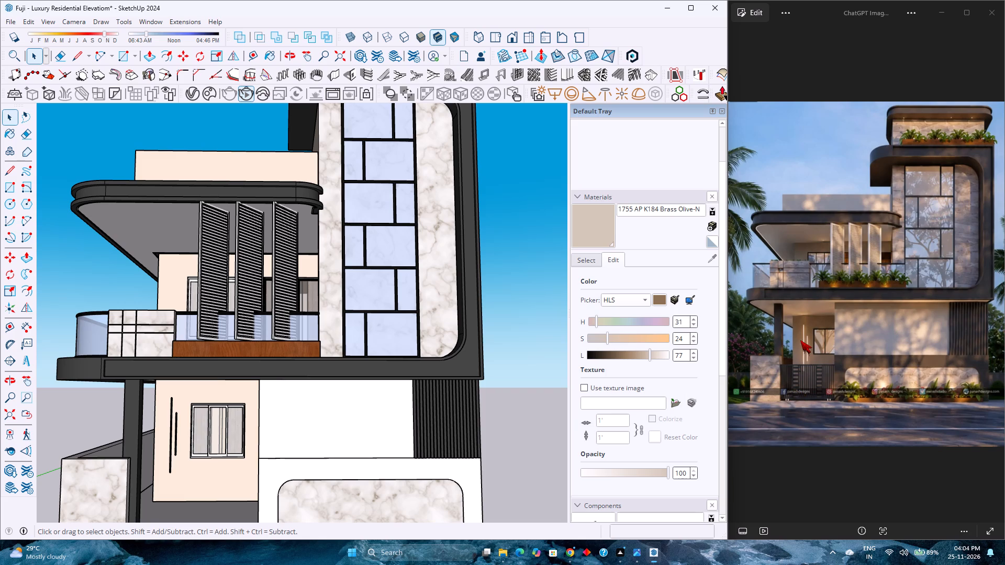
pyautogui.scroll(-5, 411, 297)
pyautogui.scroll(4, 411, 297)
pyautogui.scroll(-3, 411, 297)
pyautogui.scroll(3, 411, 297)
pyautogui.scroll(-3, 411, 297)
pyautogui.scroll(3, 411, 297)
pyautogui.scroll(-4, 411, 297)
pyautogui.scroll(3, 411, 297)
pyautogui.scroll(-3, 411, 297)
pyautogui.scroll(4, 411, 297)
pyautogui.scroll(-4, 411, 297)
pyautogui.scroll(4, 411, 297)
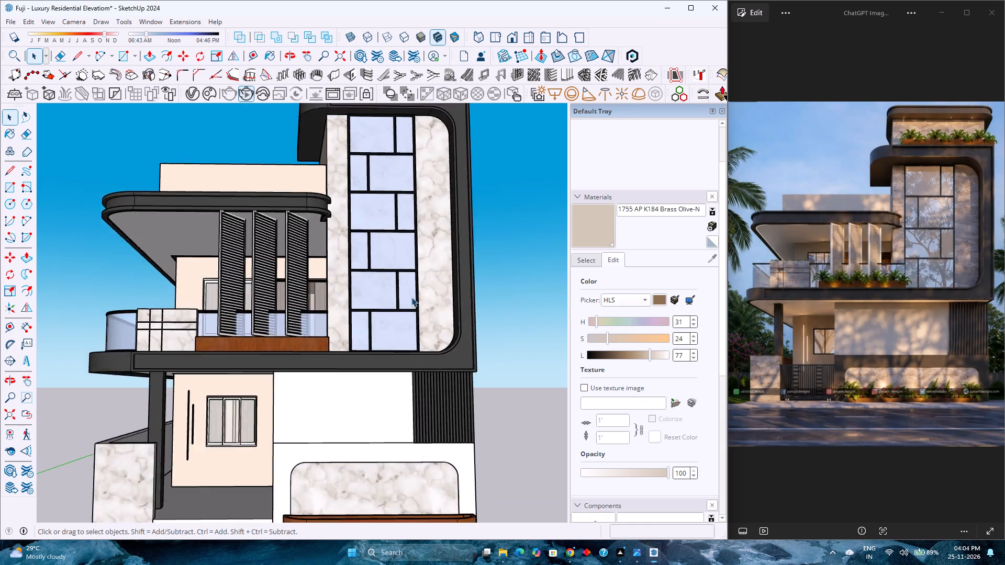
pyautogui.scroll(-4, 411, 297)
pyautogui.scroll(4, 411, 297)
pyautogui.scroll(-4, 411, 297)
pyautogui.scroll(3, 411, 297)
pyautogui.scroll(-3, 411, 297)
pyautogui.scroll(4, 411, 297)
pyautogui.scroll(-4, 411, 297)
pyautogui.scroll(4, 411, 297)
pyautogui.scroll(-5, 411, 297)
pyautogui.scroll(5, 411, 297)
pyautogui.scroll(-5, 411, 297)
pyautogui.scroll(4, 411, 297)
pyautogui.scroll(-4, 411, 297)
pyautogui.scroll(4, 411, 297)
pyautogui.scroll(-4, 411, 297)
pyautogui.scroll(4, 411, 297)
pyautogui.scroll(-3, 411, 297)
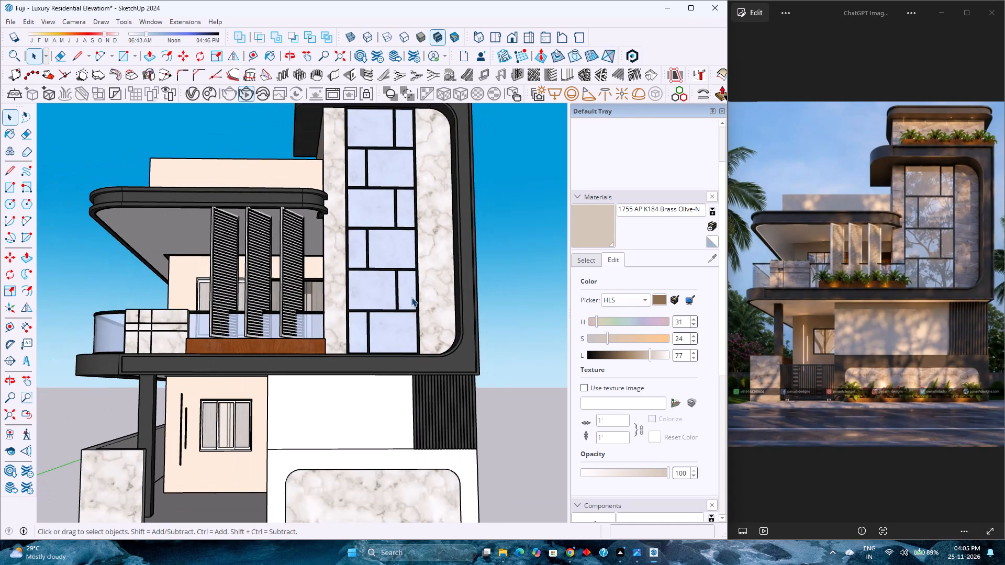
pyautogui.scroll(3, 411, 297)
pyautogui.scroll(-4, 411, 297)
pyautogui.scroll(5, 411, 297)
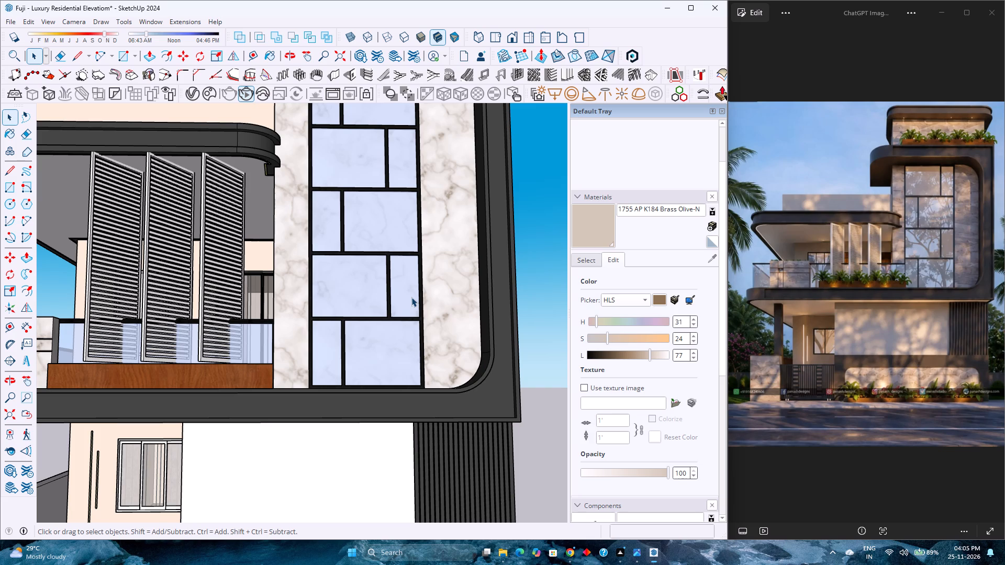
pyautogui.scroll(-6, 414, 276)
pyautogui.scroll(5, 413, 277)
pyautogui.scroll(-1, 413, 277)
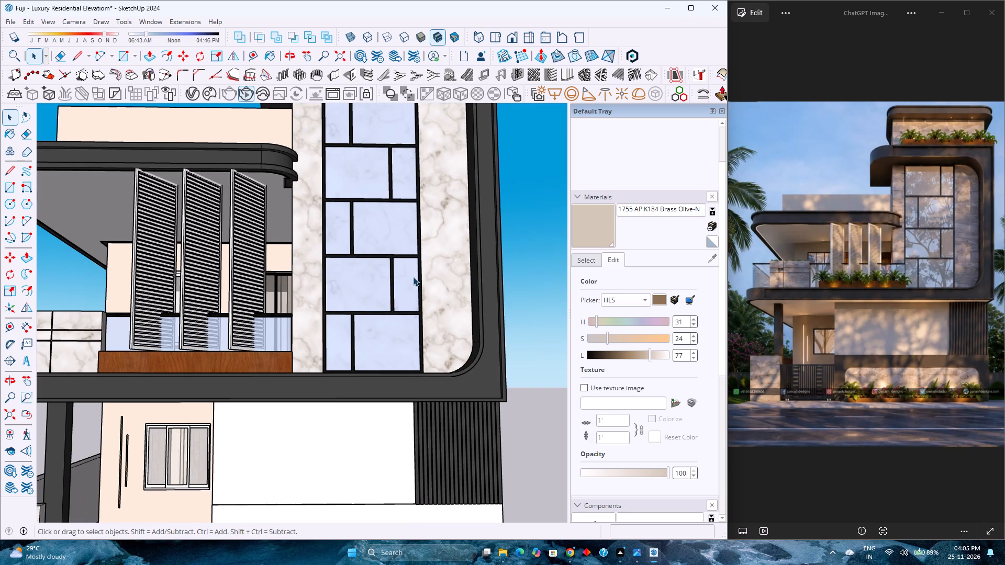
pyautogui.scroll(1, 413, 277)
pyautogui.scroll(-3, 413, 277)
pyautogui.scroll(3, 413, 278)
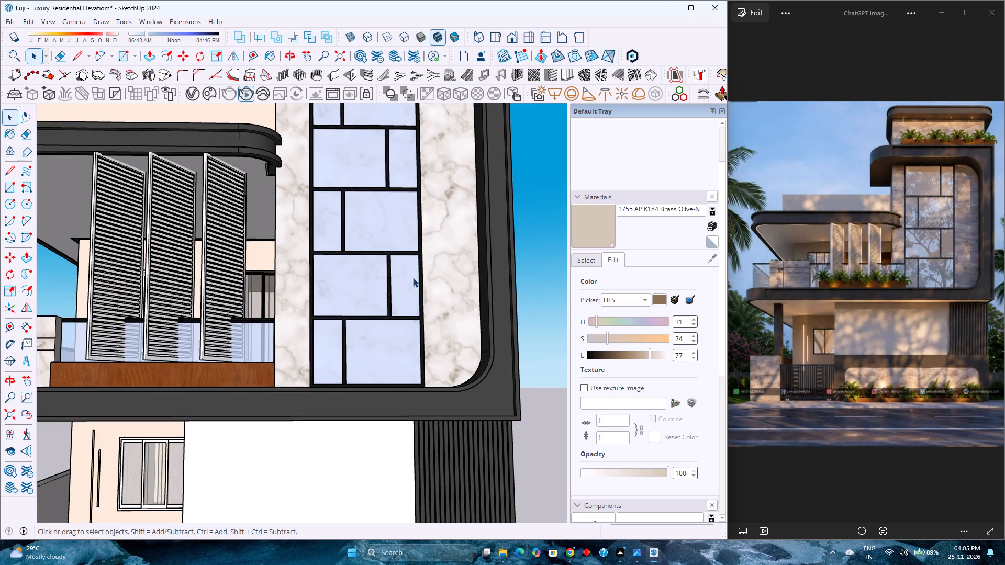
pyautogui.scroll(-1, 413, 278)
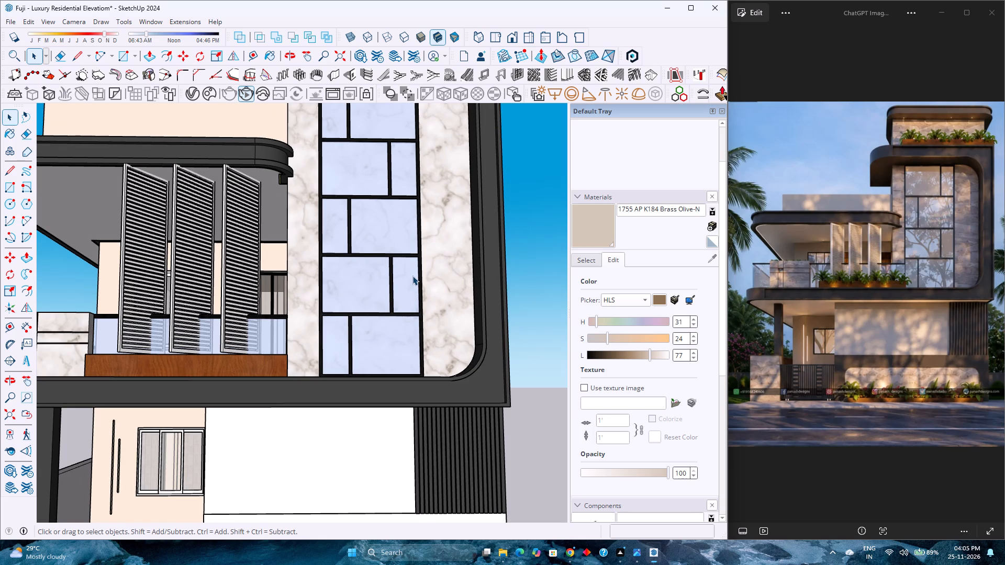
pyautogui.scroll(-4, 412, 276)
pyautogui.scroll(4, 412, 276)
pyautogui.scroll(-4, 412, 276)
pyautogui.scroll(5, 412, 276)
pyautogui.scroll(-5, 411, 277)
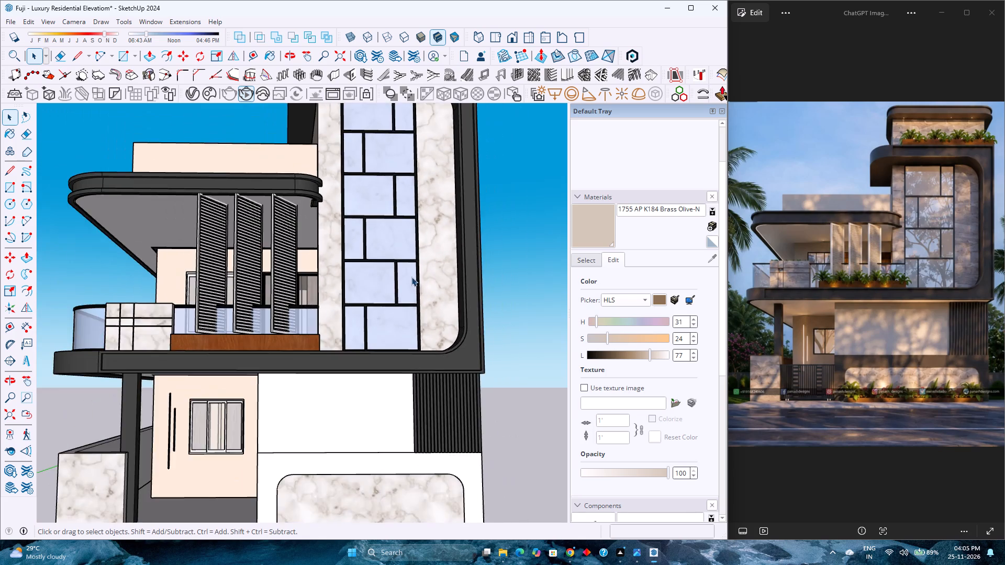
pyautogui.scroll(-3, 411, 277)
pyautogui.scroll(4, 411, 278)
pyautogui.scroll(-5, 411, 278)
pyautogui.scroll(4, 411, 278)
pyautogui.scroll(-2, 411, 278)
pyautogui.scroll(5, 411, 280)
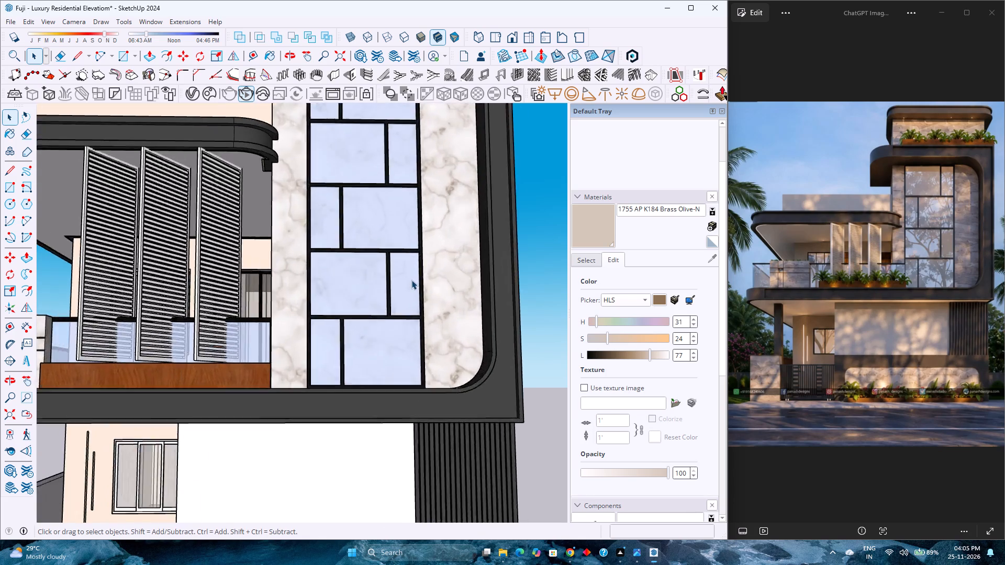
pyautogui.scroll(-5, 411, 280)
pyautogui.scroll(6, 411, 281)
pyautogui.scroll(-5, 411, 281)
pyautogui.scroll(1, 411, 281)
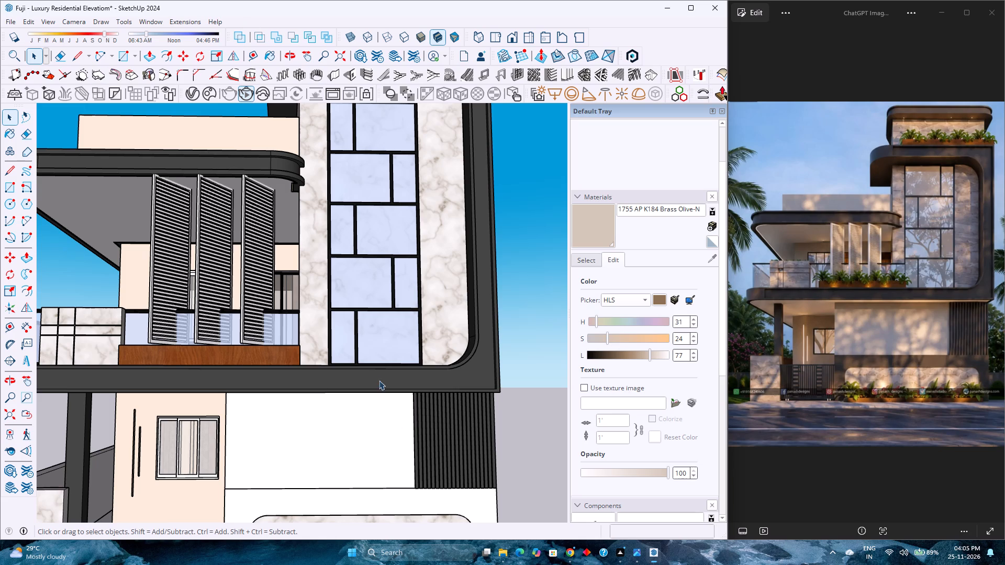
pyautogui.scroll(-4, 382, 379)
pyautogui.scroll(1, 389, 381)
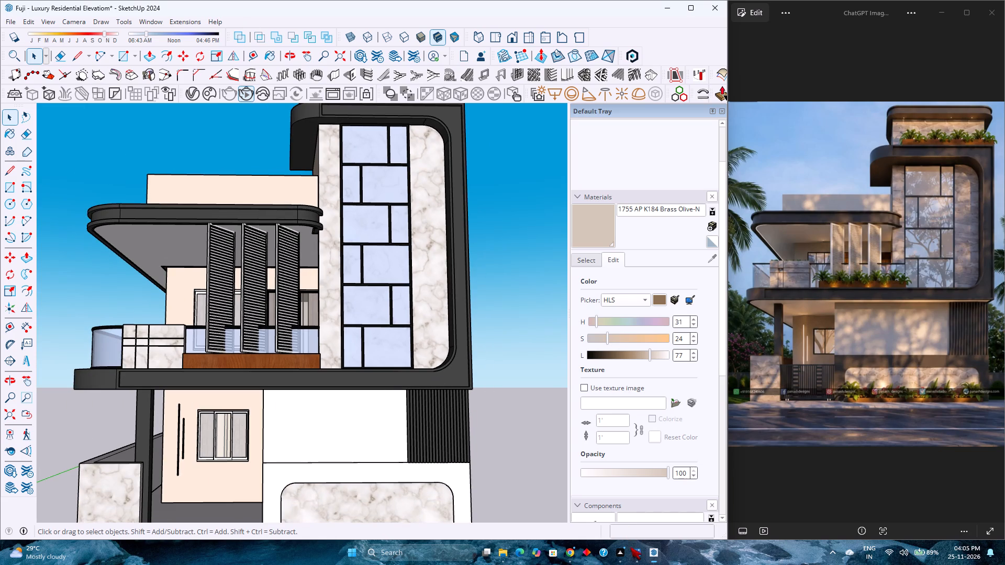
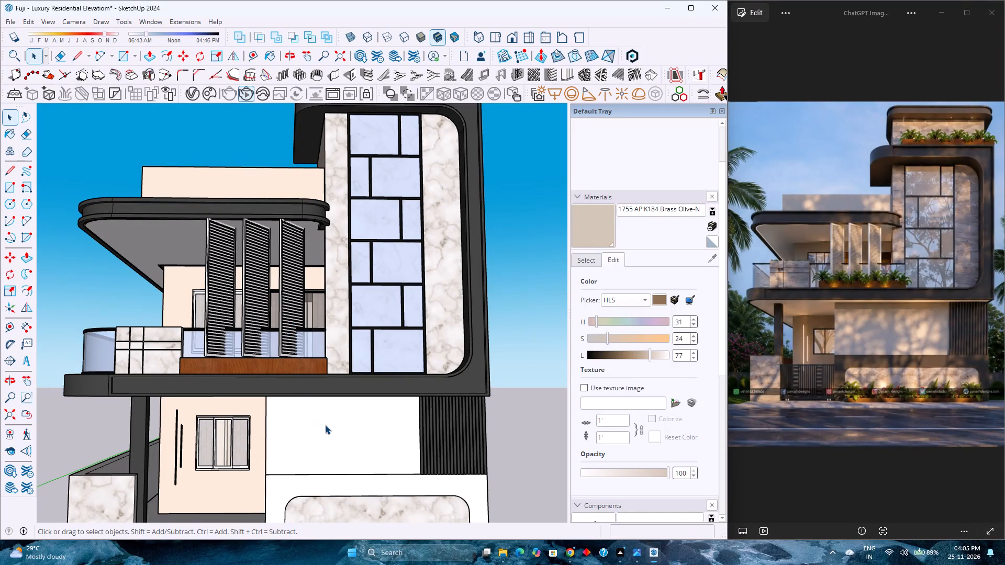
# Examine the house's overall front elevation, from the ground-floor wall to the roof slab, against the reference image.
pyautogui.scroll(-11, 325, 425)
pyautogui.scroll(5, 323, 423)
pyautogui.scroll(-6, 322, 422)
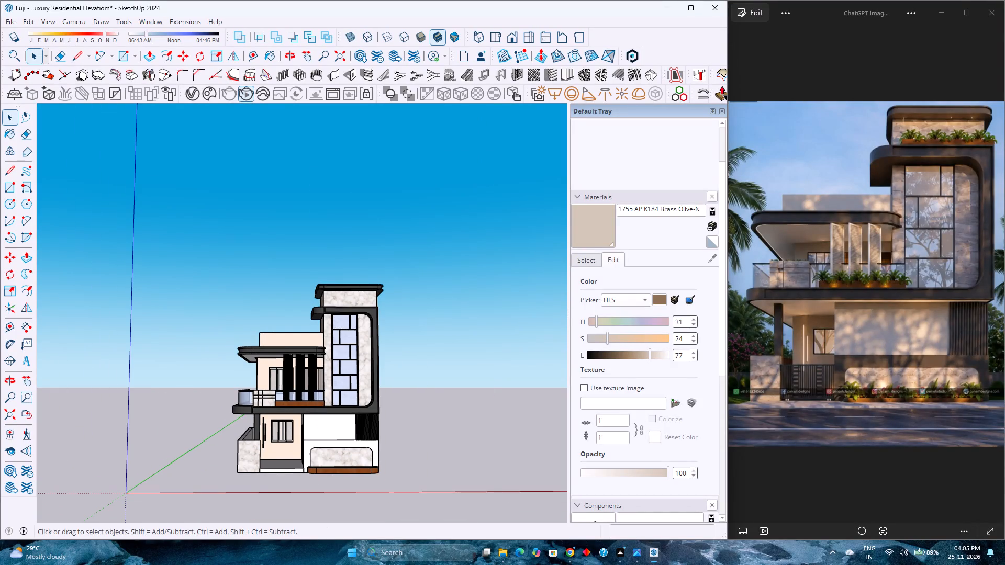
pyautogui.scroll(4, 363, 543)
pyautogui.scroll(-4, 410, 564)
pyautogui.scroll(2, 410, 563)
pyautogui.scroll(-5, 410, 561)
pyautogui.scroll(6, 410, 561)
pyautogui.scroll(-4, 427, 549)
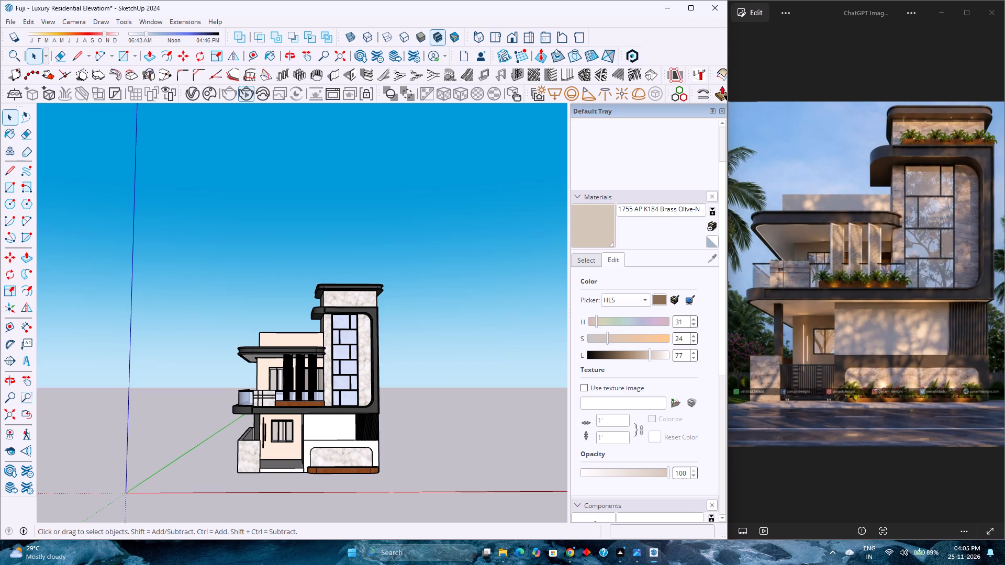
pyautogui.scroll(-2, 427, 548)
pyautogui.scroll(5, 285, 446)
pyautogui.moveTo(327, 447); pyautogui.dragTo(321, 446, button='middle')
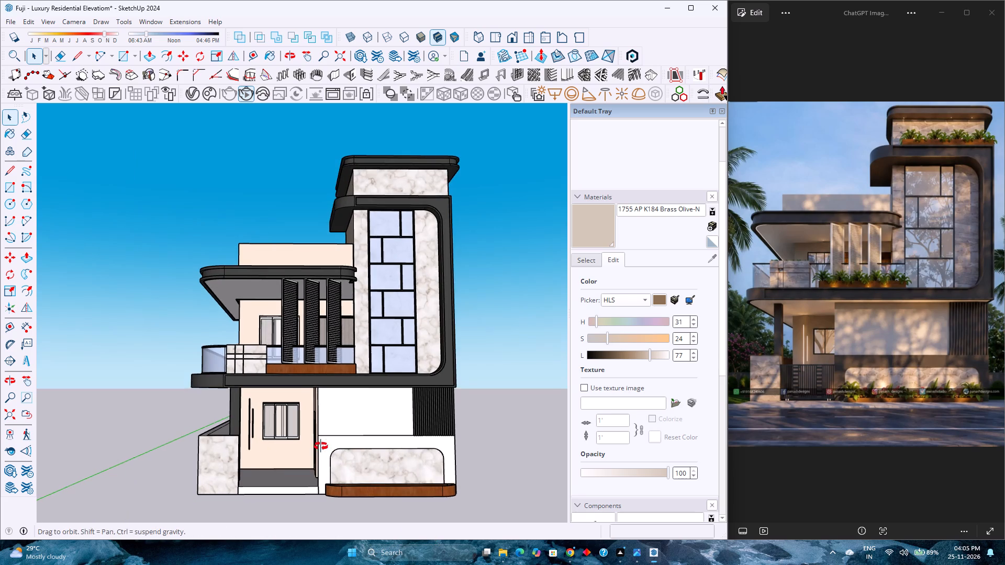
pyautogui.moveTo(321, 446); pyautogui.dragTo(319, 446, button='middle')
pyautogui.scroll(-4, 319, 444)
pyautogui.scroll(4, 319, 444)
pyautogui.scroll(-4, 319, 444)
pyautogui.scroll(4, 319, 444)
pyautogui.scroll(-4, 319, 444)
pyautogui.scroll(5, 319, 444)
pyautogui.scroll(-4, 319, 444)
pyautogui.scroll(3, 319, 444)
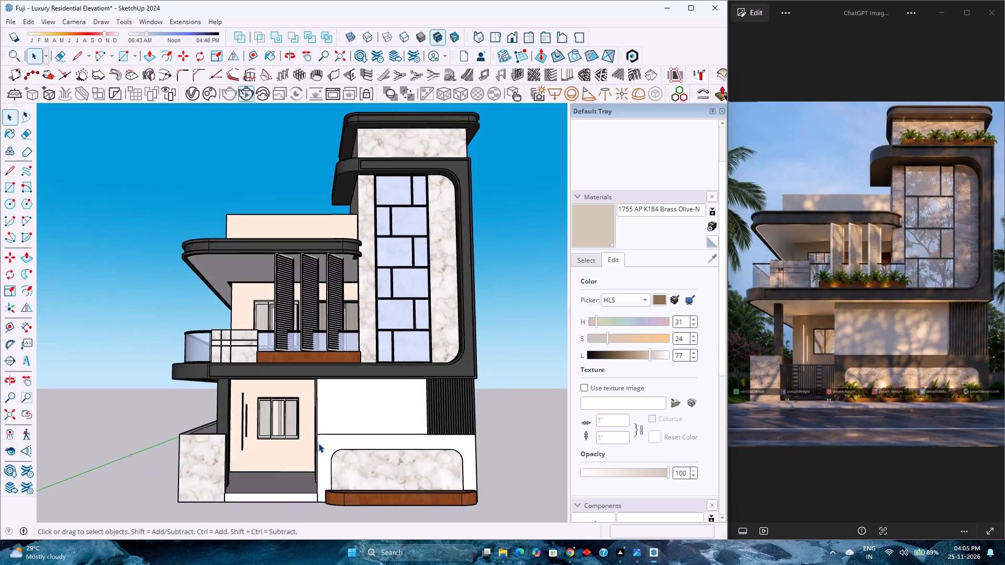
pyautogui.scroll(-3, 312, 432)
pyautogui.scroll(3, 303, 398)
pyautogui.scroll(-5, 303, 398)
pyautogui.scroll(4, 303, 398)
pyautogui.scroll(-5, 303, 398)
pyautogui.scroll(2, 303, 398)
pyautogui.scroll(-3, 303, 398)
pyautogui.scroll(4, 308, 391)
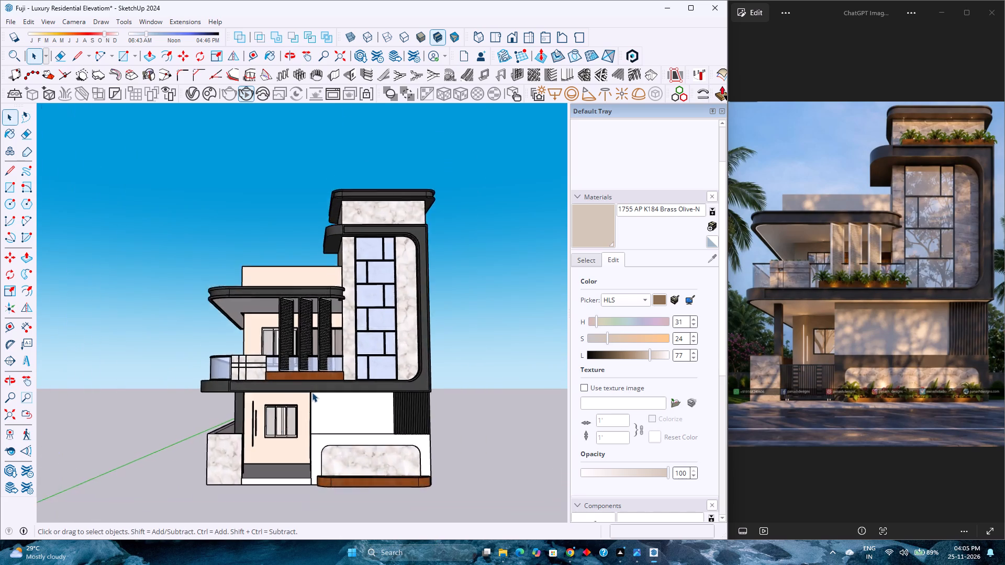
pyautogui.scroll(-5, 312, 392)
pyautogui.scroll(4, 312, 392)
pyautogui.scroll(-5, 312, 392)
pyautogui.scroll(4, 312, 392)
pyautogui.scroll(-5, 312, 394)
pyautogui.scroll(8, 312, 395)
pyautogui.scroll(-2, 308, 395)
pyautogui.scroll(3, 305, 415)
pyautogui.scroll(-3, 305, 415)
pyautogui.scroll(3, 305, 416)
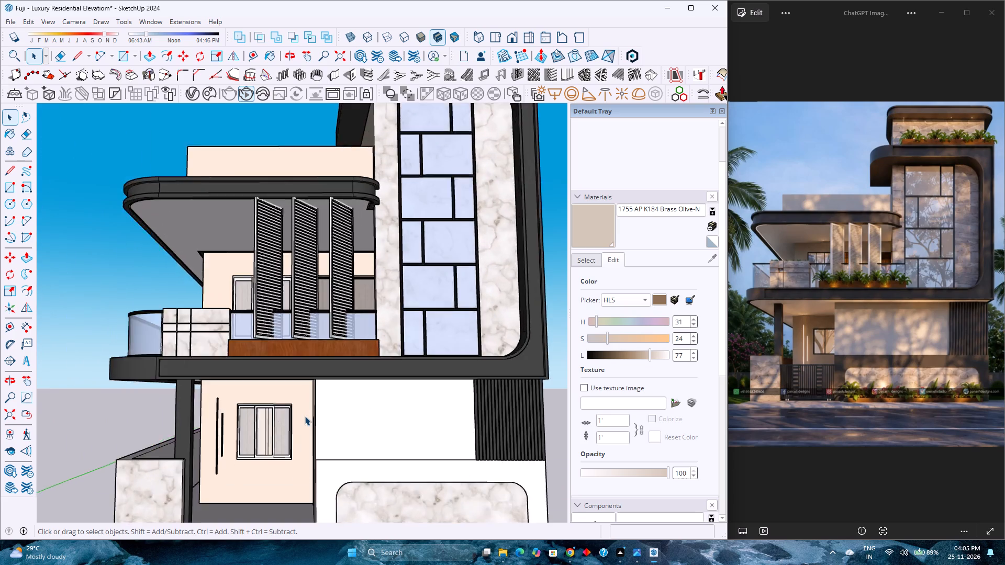
pyautogui.scroll(-5, 305, 416)
pyautogui.scroll(4, 305, 416)
pyautogui.scroll(-5, 305, 416)
pyautogui.scroll(4, 305, 416)
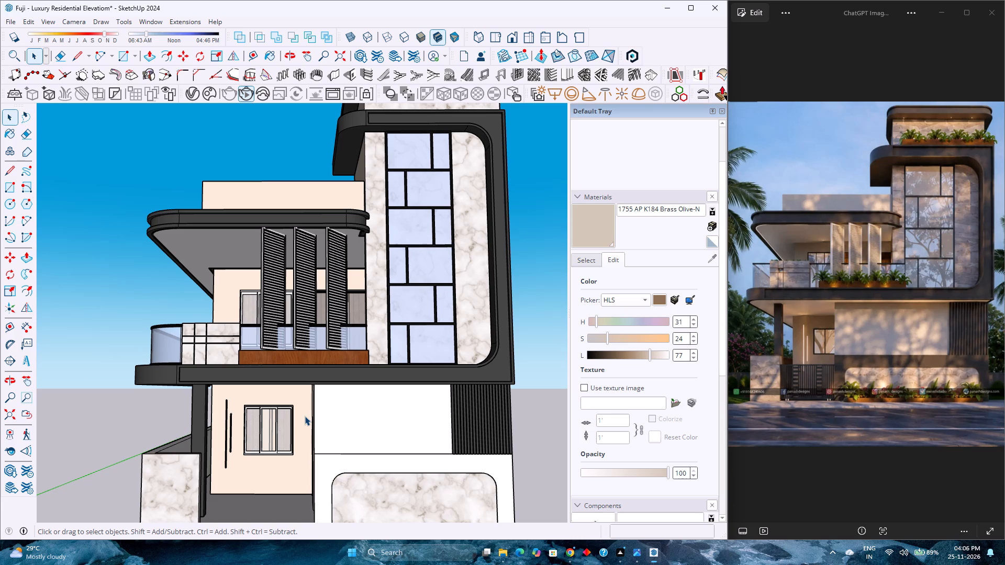
# Compare the façade's marble cladding, tall glazed window, balcony louvres and blank white ground-floor wall with the reference image.
pyautogui.scroll(-3, 384, 281)
pyautogui.scroll(4, 384, 285)
pyautogui.scroll(-3, 384, 285)
pyautogui.scroll(3, 383, 278)
pyautogui.scroll(-3, 383, 278)
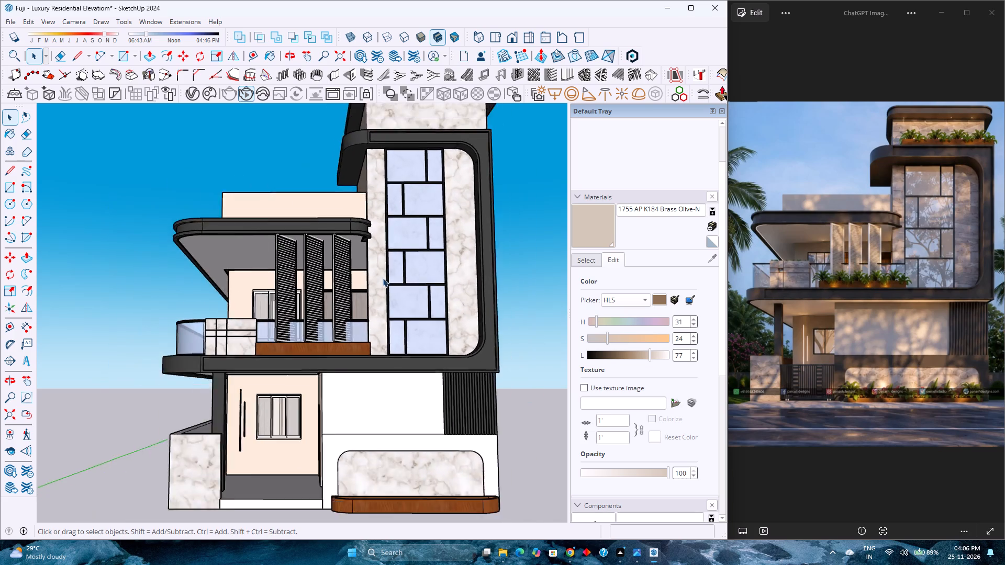
pyautogui.scroll(-1, 383, 278)
pyautogui.scroll(4, 383, 278)
pyautogui.scroll(-4, 383, 278)
pyautogui.scroll(4, 383, 278)
pyautogui.scroll(-4, 383, 278)
pyautogui.scroll(4, 383, 278)
pyautogui.scroll(-5, 383, 278)
pyautogui.scroll(4, 383, 278)
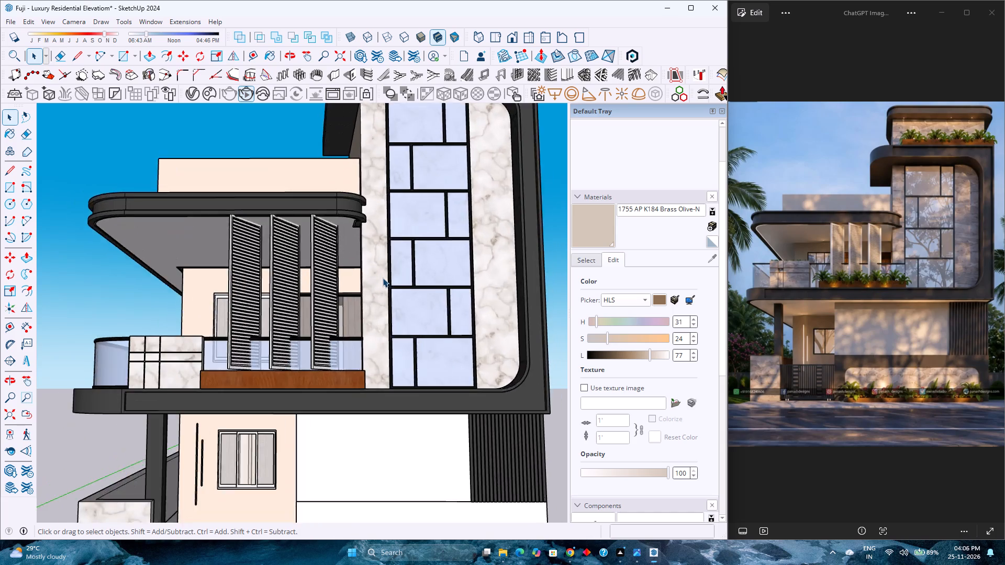
pyautogui.scroll(-3, 383, 278)
pyautogui.scroll(3, 383, 278)
pyautogui.scroll(-4, 383, 278)
pyautogui.scroll(4, 383, 278)
pyautogui.scroll(-4, 383, 278)
pyautogui.scroll(4, 383, 278)
pyautogui.scroll(-4, 383, 278)
pyautogui.scroll(3, 383, 278)
pyautogui.scroll(-4, 383, 278)
pyautogui.scroll(4, 383, 278)
pyautogui.scroll(-5, 383, 278)
pyautogui.scroll(4, 383, 278)
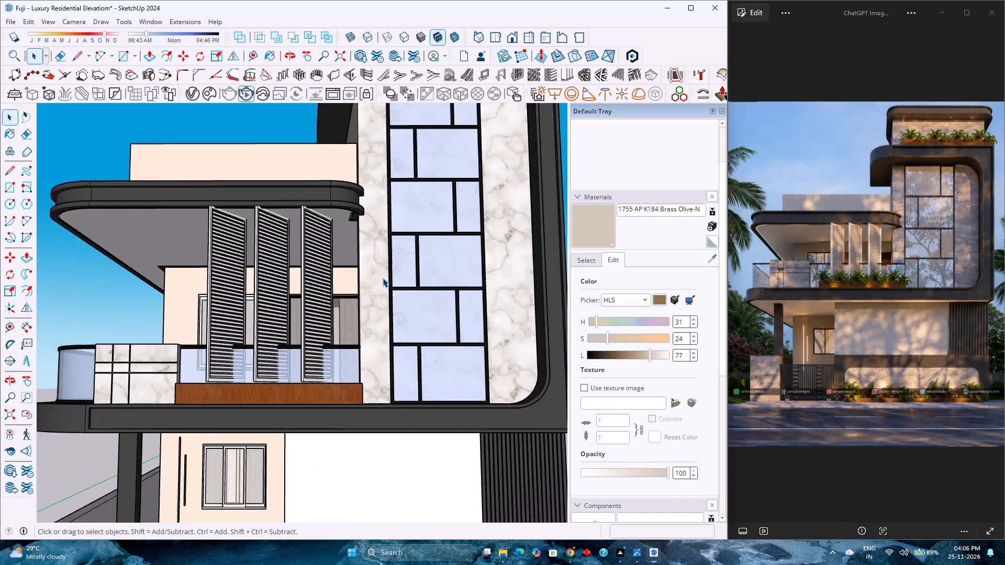
pyautogui.scroll(1, 383, 278)
pyautogui.scroll(-5, 383, 278)
pyautogui.scroll(2, 383, 278)
pyautogui.scroll(-5, 383, 278)
pyautogui.scroll(1, 383, 278)
pyautogui.scroll(-4, 383, 278)
pyautogui.scroll(4, 383, 278)
pyautogui.moveTo(383, 278); pyautogui.dragTo(382, 296, button='middle')
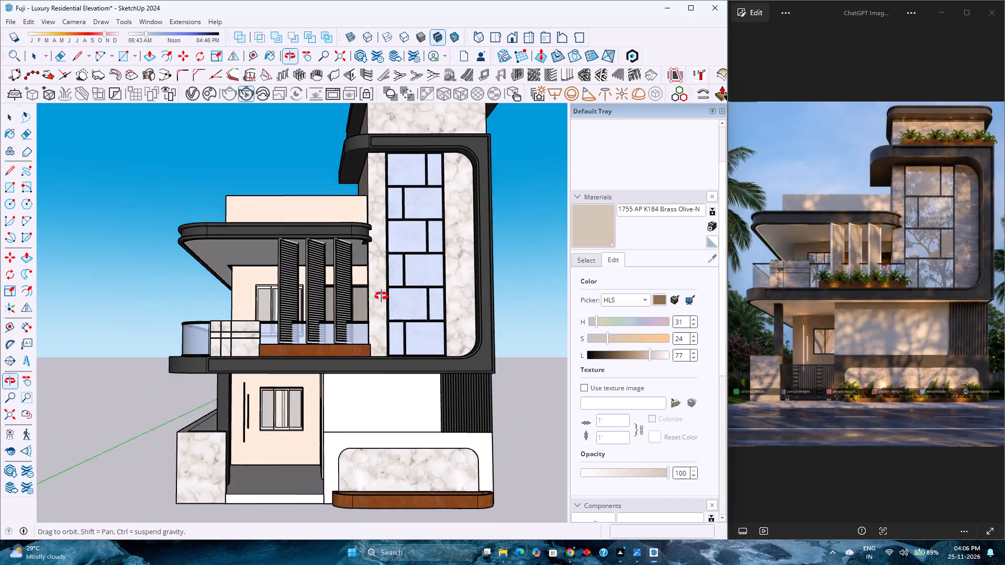
pyautogui.moveTo(382, 296); pyautogui.dragTo(379, 305, button='middle')
pyautogui.middleClick(379, 305)
pyautogui.scroll(1, 379, 305)
pyautogui.scroll(-7, 376, 305)
pyautogui.scroll(3, 376, 304)
pyautogui.scroll(-5, 376, 304)
pyautogui.scroll(5, 376, 304)
pyautogui.scroll(-4, 376, 304)
pyautogui.scroll(4, 376, 304)
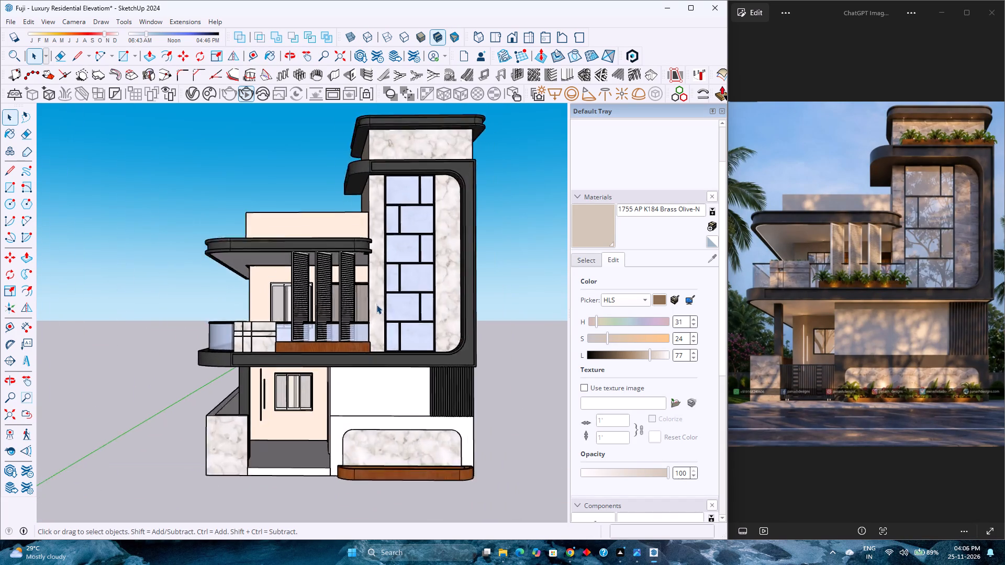
pyautogui.scroll(-4, 376, 304)
pyautogui.scroll(4, 376, 304)
pyautogui.scroll(-5, 376, 304)
pyautogui.scroll(4, 376, 304)
pyautogui.scroll(-4, 376, 304)
pyautogui.scroll(4, 376, 304)
pyautogui.scroll(-4, 376, 304)
pyautogui.scroll(4, 376, 304)
pyautogui.scroll(-4, 376, 304)
pyautogui.scroll(4, 376, 304)
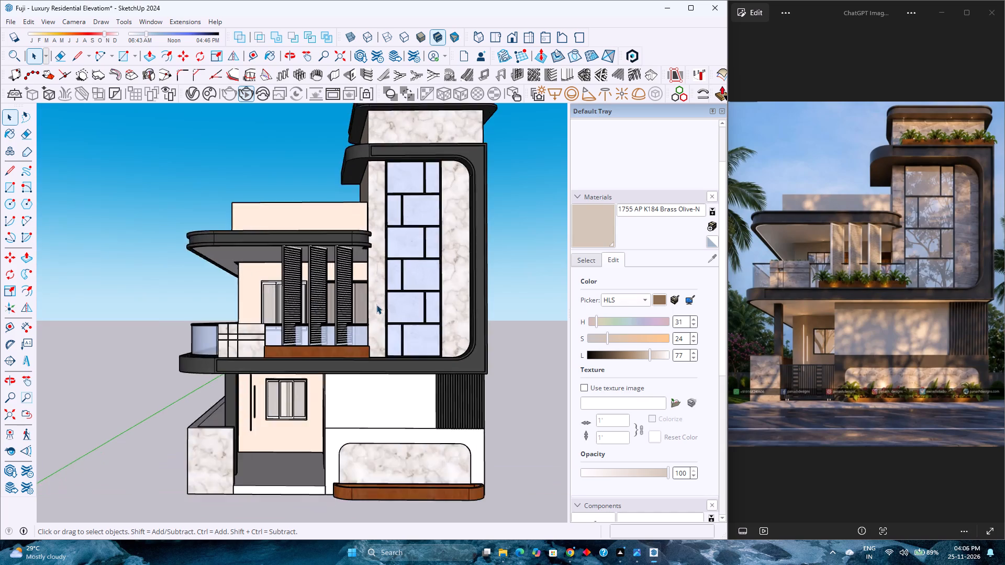
pyautogui.scroll(-3, 376, 304)
pyautogui.scroll(3, 375, 302)
pyautogui.scroll(-4, 375, 300)
pyautogui.scroll(4, 374, 298)
pyautogui.scroll(-4, 374, 298)
pyautogui.scroll(4, 374, 298)
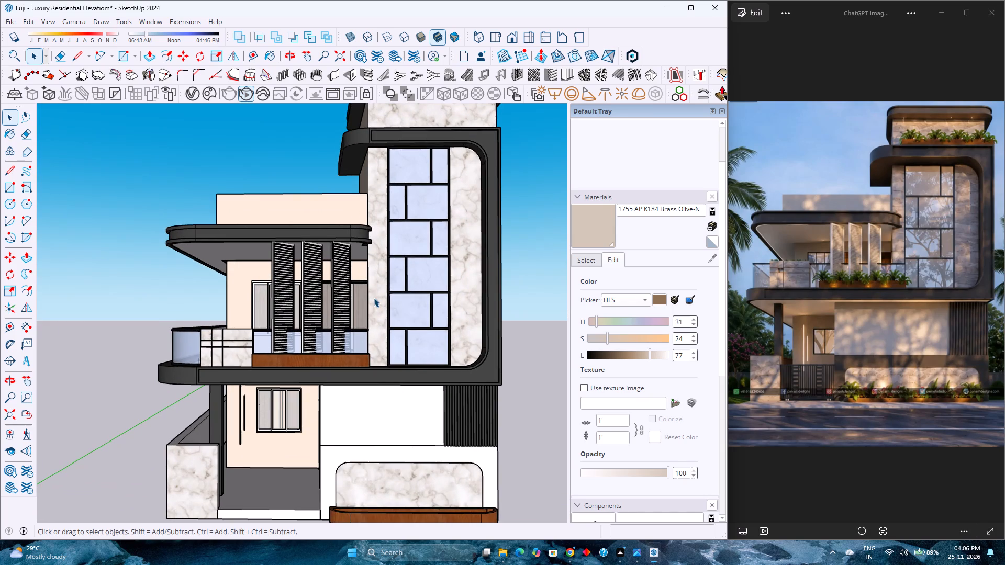
pyautogui.scroll(-4, 374, 299)
pyautogui.scroll(4, 374, 299)
pyautogui.scroll(-4, 374, 295)
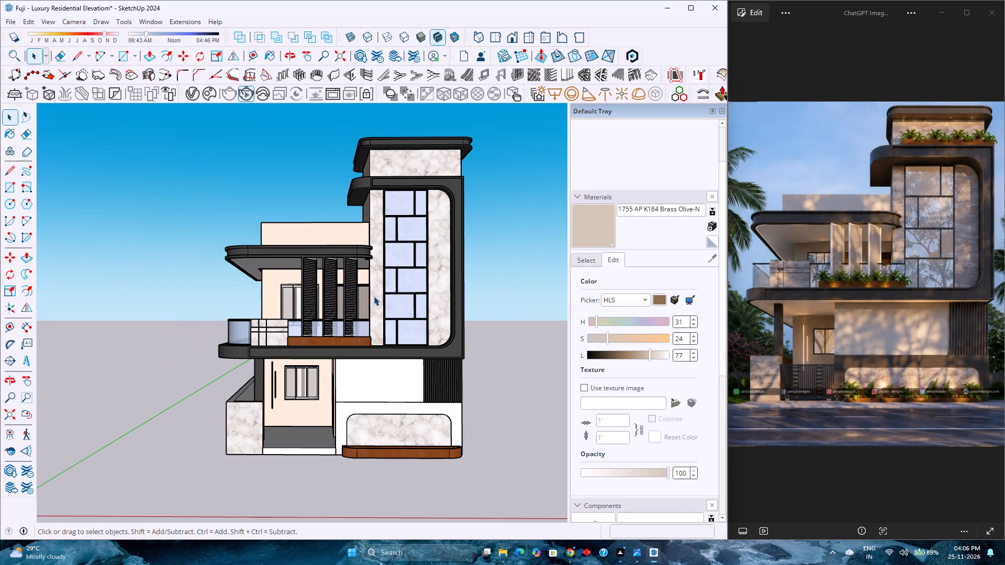
pyautogui.scroll(2, 373, 300)
pyautogui.scroll(-5, 372, 300)
pyautogui.scroll(3, 372, 300)
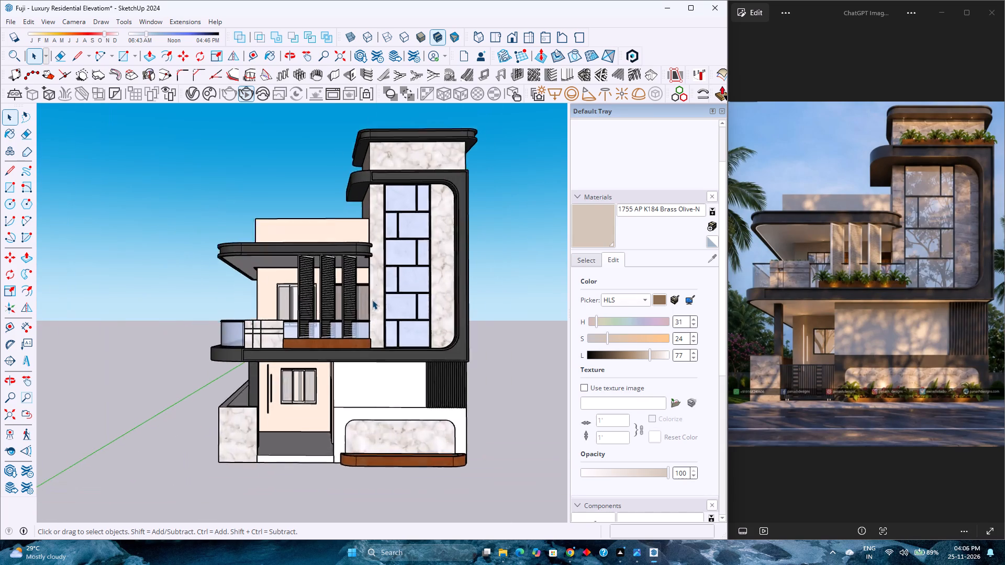
pyautogui.scroll(1, 372, 300)
pyautogui.scroll(-3, 372, 300)
pyautogui.scroll(3, 372, 300)
pyautogui.scroll(-2, 372, 300)
pyautogui.scroll(2, 372, 300)
pyautogui.scroll(-4, 372, 300)
pyautogui.scroll(3, 372, 300)
pyautogui.scroll(-2, 372, 300)
pyautogui.scroll(3, 372, 300)
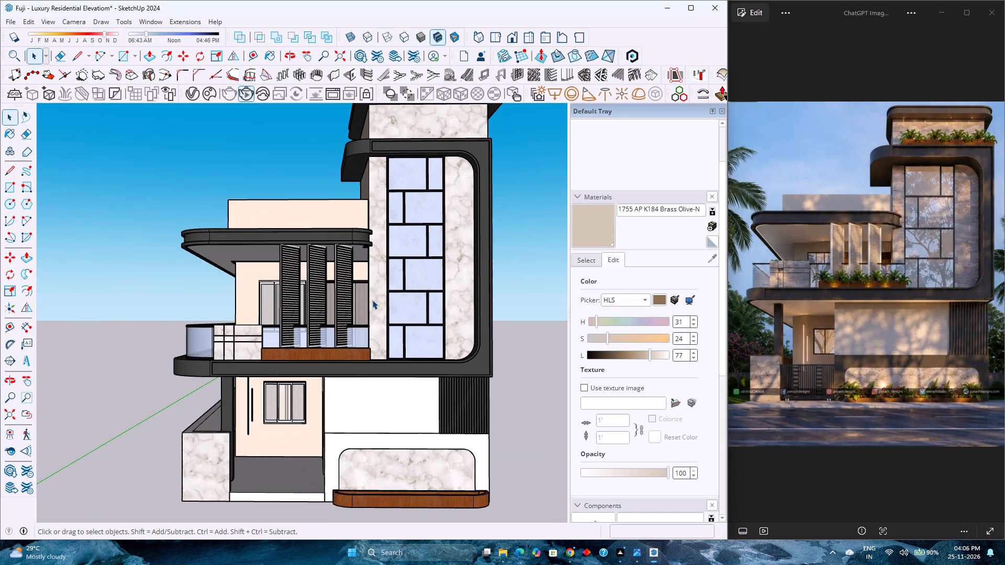
pyautogui.scroll(-2, 372, 300)
pyautogui.scroll(1, 372, 300)
pyautogui.scroll(-3, 372, 300)
pyautogui.scroll(3, 372, 300)
pyautogui.scroll(-4, 372, 300)
pyautogui.scroll(4, 372, 300)
pyautogui.scroll(-4, 372, 300)
pyautogui.scroll(4, 372, 300)
pyautogui.scroll(-3, 372, 300)
pyautogui.scroll(3, 372, 300)
pyautogui.scroll(-4, 372, 300)
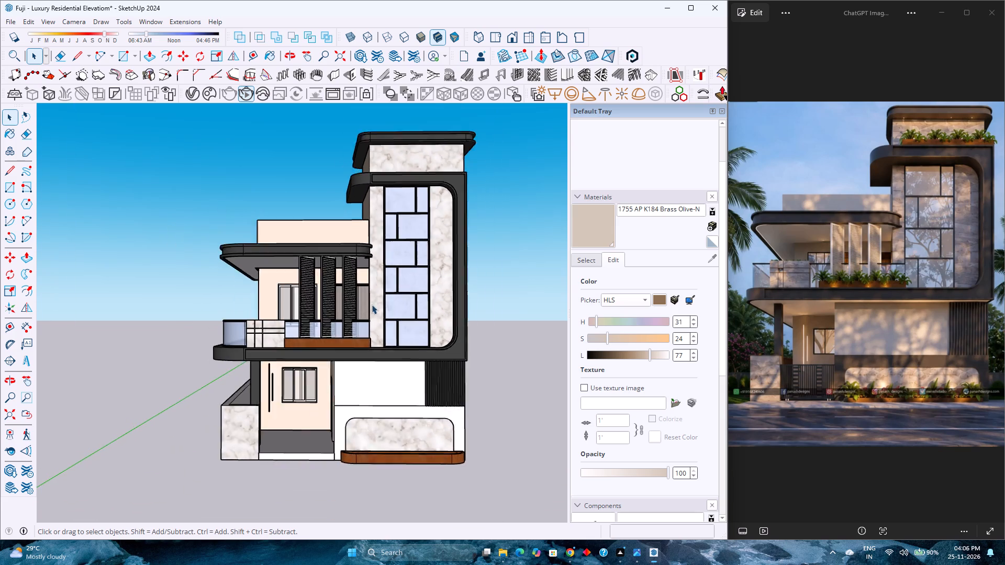
pyautogui.scroll(4, 372, 304)
# Switch to the standard Front view and examine the façade and the first-floor balcony with its louvres.
pyautogui.click(512, 43)
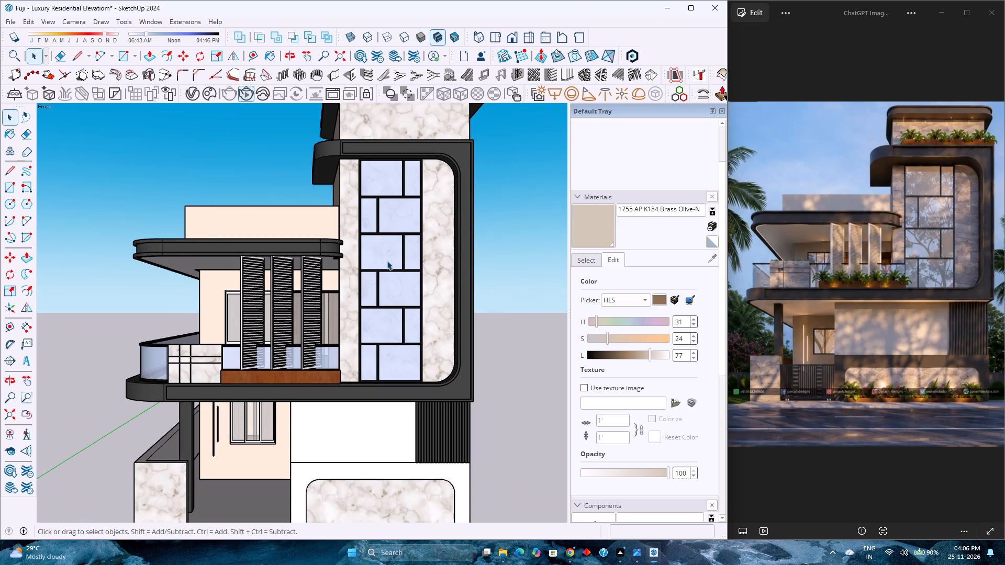
pyautogui.scroll(-4, 387, 261)
pyautogui.scroll(3, 272, 300)
pyautogui.scroll(-3, 272, 300)
pyautogui.scroll(2, 272, 300)
pyautogui.scroll(-3, 272, 300)
pyautogui.scroll(3, 272, 300)
pyautogui.scroll(-3, 272, 300)
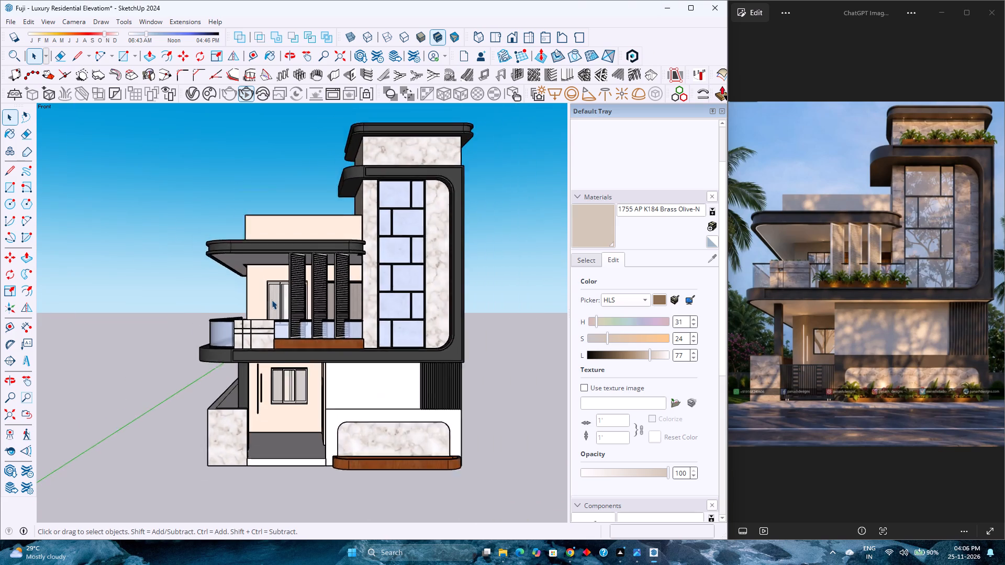
pyautogui.scroll(4, 272, 300)
pyautogui.scroll(-4, 272, 300)
pyautogui.scroll(4, 272, 300)
pyautogui.scroll(-4, 272, 300)
pyautogui.scroll(4, 272, 300)
pyautogui.scroll(-4, 272, 300)
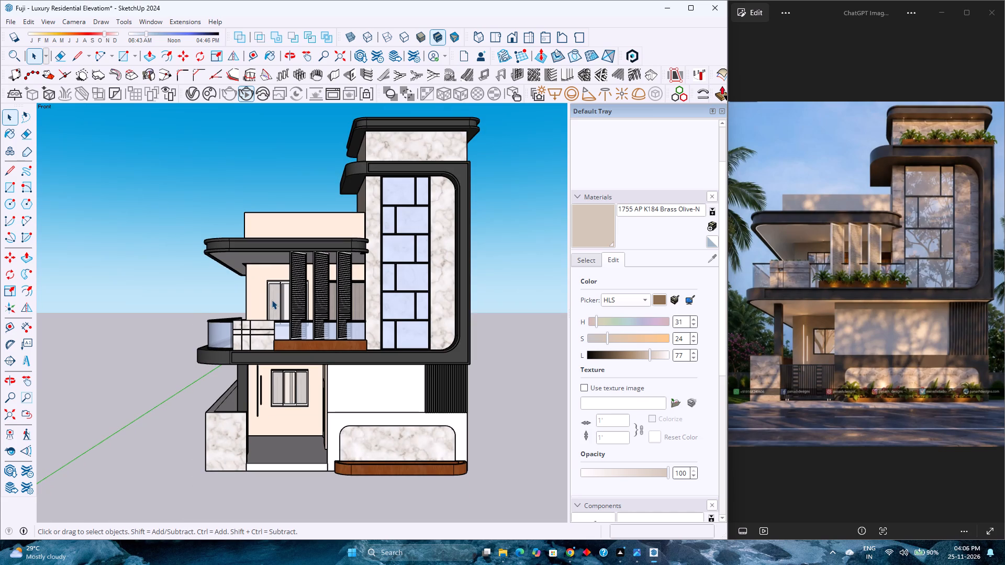
pyautogui.scroll(3, 272, 300)
pyautogui.scroll(-2, 272, 299)
pyautogui.scroll(3, 272, 299)
pyautogui.scroll(-3, 272, 299)
pyautogui.scroll(3, 272, 299)
pyautogui.scroll(-4, 272, 299)
pyautogui.scroll(3, 272, 299)
pyautogui.scroll(-3, 272, 299)
pyautogui.scroll(3, 272, 299)
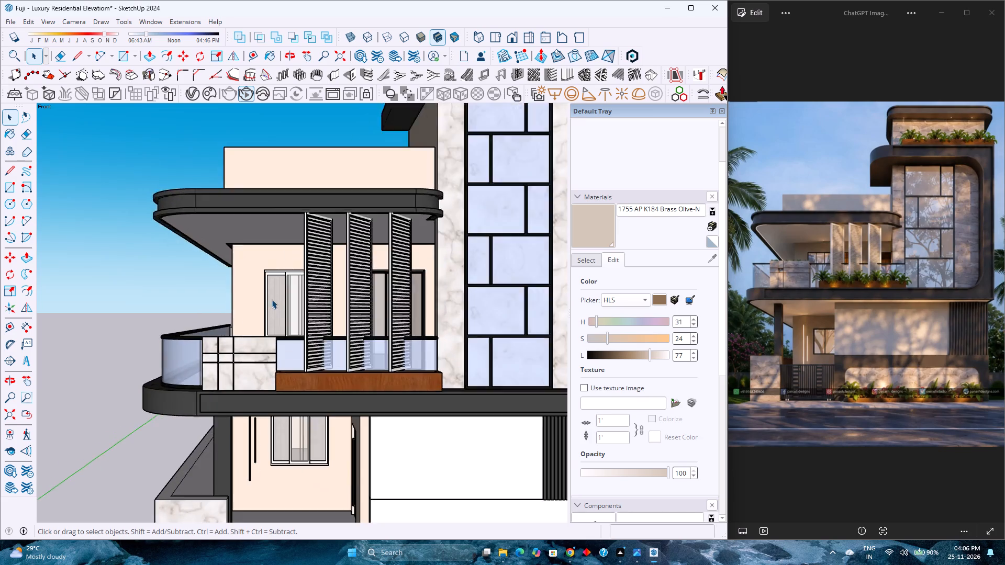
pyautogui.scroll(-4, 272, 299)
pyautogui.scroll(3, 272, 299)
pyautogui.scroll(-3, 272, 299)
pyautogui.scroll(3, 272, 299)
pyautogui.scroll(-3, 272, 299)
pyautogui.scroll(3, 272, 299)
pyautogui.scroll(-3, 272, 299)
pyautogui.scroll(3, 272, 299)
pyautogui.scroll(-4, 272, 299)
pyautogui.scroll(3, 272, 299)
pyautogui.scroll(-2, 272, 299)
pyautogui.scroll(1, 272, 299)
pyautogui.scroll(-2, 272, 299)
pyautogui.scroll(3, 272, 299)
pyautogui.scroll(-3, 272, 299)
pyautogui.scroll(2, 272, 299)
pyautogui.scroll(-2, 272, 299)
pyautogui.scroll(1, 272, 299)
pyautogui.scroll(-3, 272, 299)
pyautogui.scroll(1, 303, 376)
# Examine the house from the side, front, below and above, including the open entrance between the boundary wall and the façade.
pyautogui.moveTo(303, 376); pyautogui.dragTo(556, 397, button='middle')
pyautogui.middleClick(396, 358)
pyautogui.scroll(-3, 393, 357)
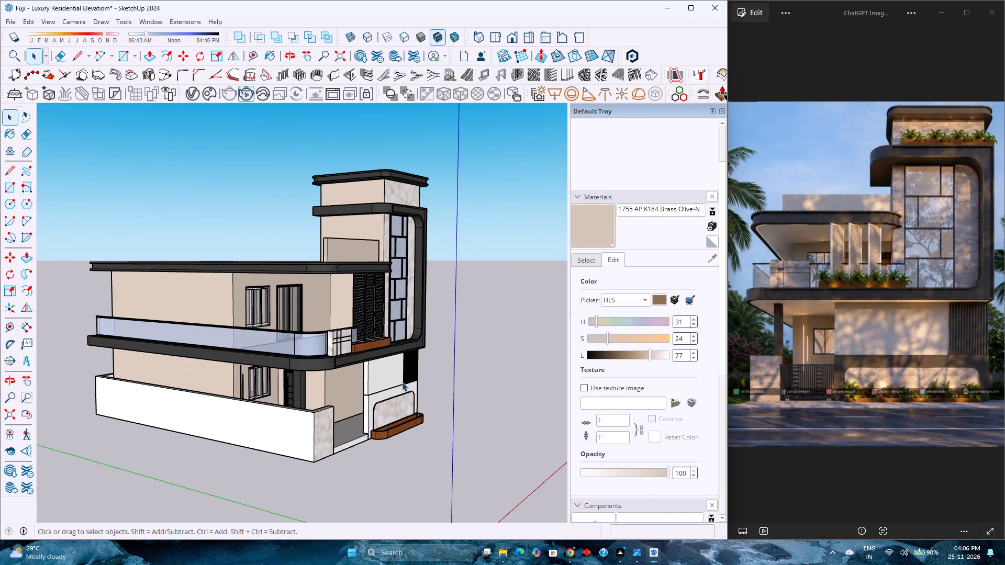
pyautogui.moveTo(288, 382); pyautogui.dragTo(231, 381, button='middle')
pyautogui.middleClick(231, 381)
pyautogui.moveTo(403, 392); pyautogui.dragTo(121, 389, button='middle')
pyautogui.scroll(1, 121, 389)
pyautogui.scroll(2, 283, 457)
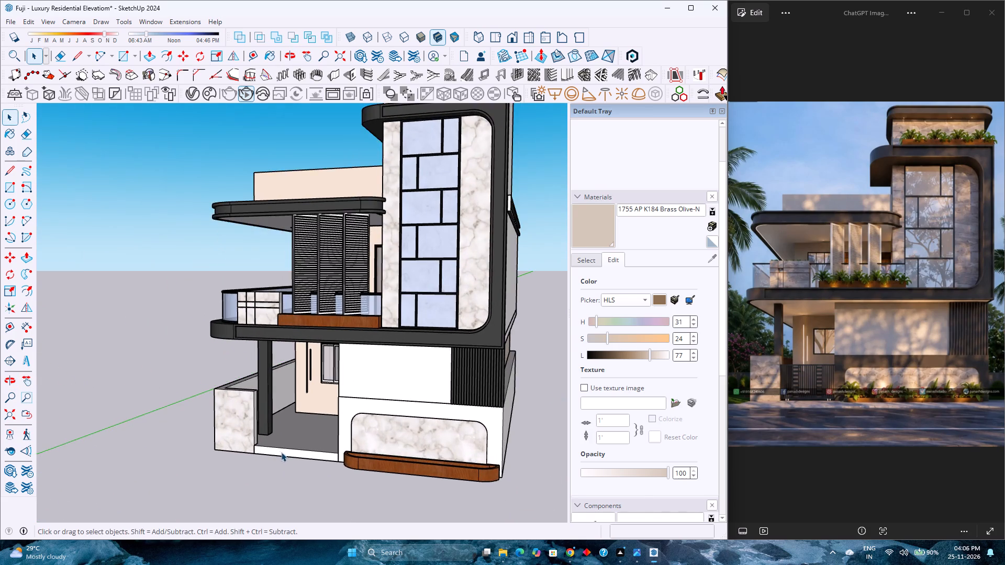
pyautogui.scroll(4, 278, 450)
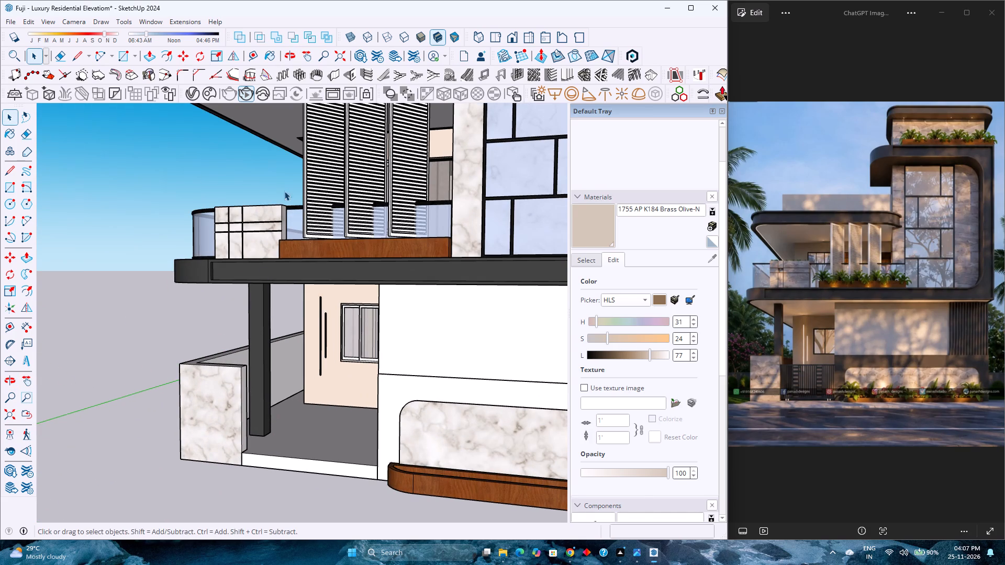
pyautogui.moveTo(350, 308); pyautogui.dragTo(423, 180, button='middle')
pyautogui.moveTo(398, 189); pyautogui.dragTo(392, 193, button='middle')
pyautogui.moveTo(374, 199); pyautogui.dragTo(484, 212, button='middle')
pyautogui.middleClick(486, 212)
pyautogui.middleClick(487, 212)
pyautogui.scroll(-2, 444, 233)
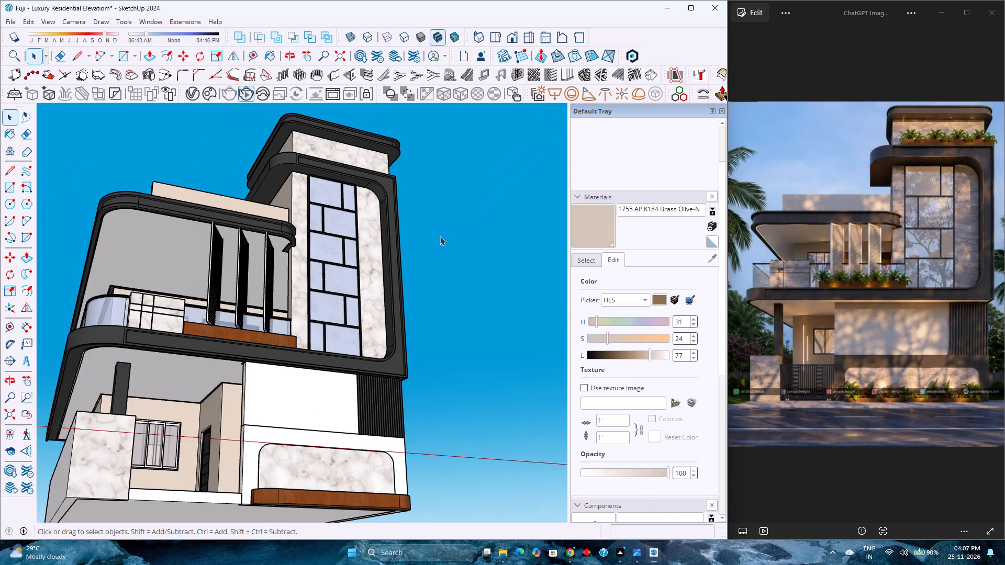
pyautogui.scroll(-9, 440, 236)
pyautogui.scroll(-1, 365, 272)
pyautogui.moveTo(322, 325); pyautogui.dragTo(322, 331, button='middle')
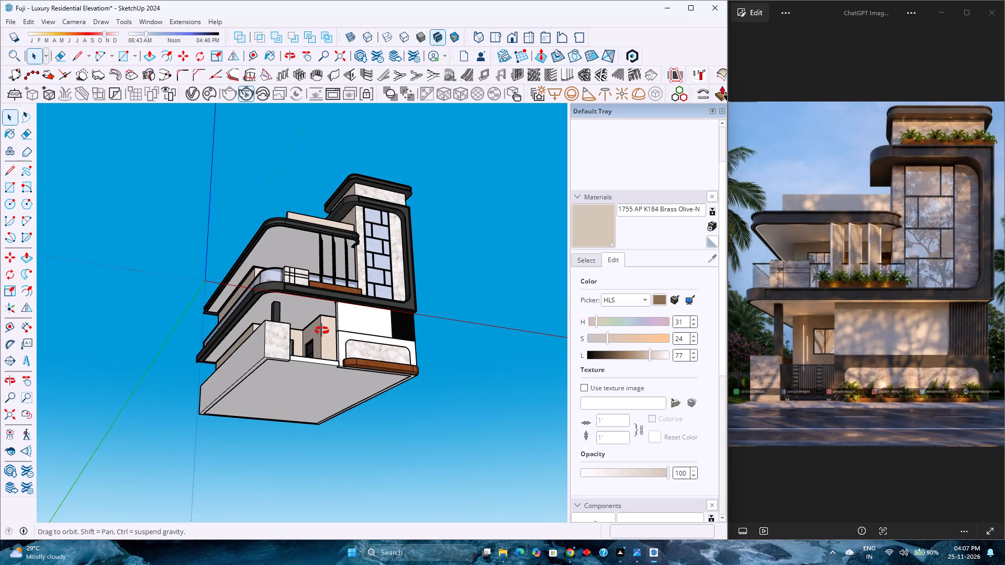
pyautogui.moveTo(322, 331); pyautogui.dragTo(317, 521, button='middle')
pyautogui.middleClick(317, 521)
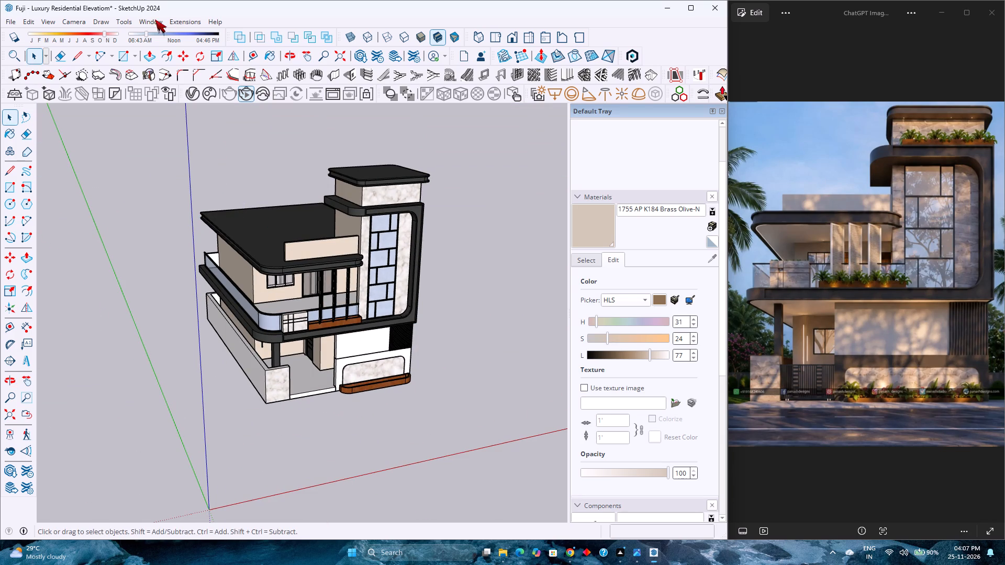
# Open 3D Warehouse and search its models for "gate" in place of the previous search term.
pyautogui.click(151, 22)
pyautogui.click(161, 103)
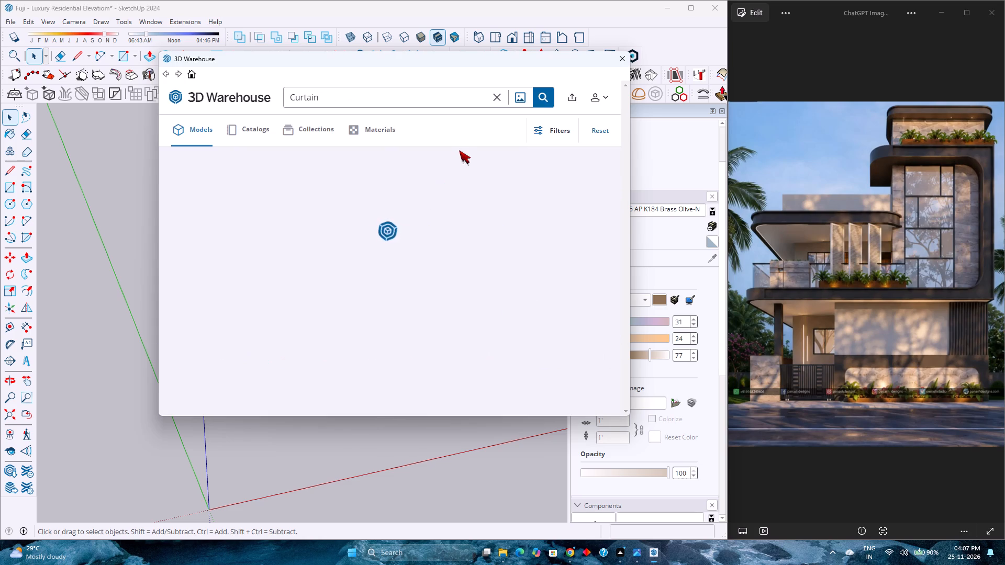
pyautogui.click(499, 102)
pyautogui.doubleClick(494, 96)
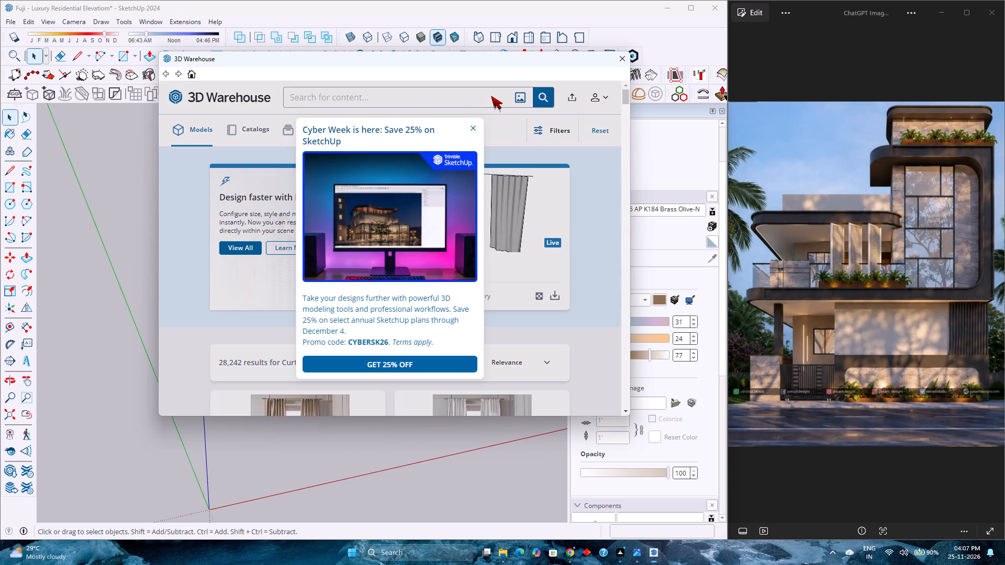
pyautogui.hotkey('shift', 'g')
pyautogui.write('ate')
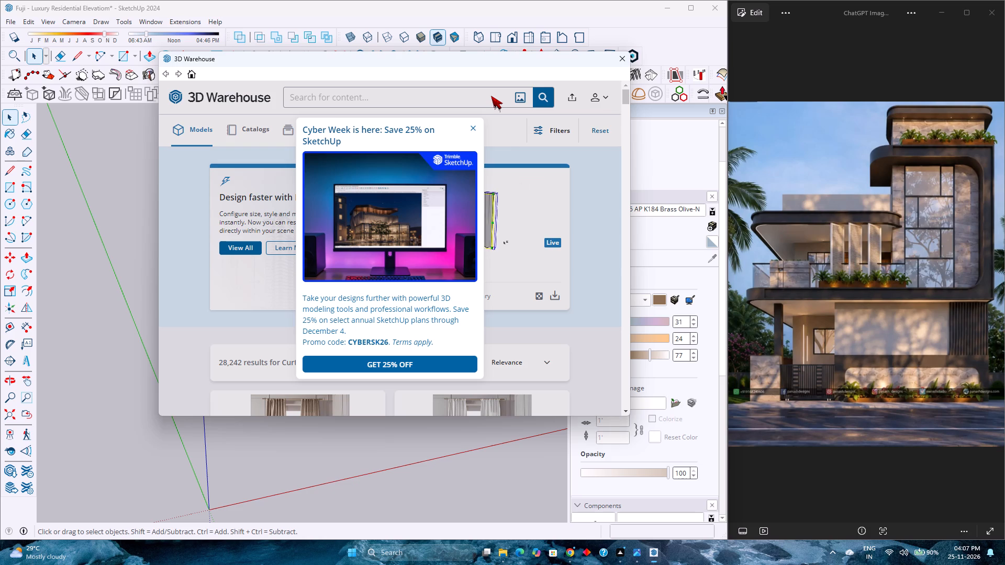
pyautogui.click(473, 129)
pyautogui.click(475, 109)
pyautogui.click(475, 104)
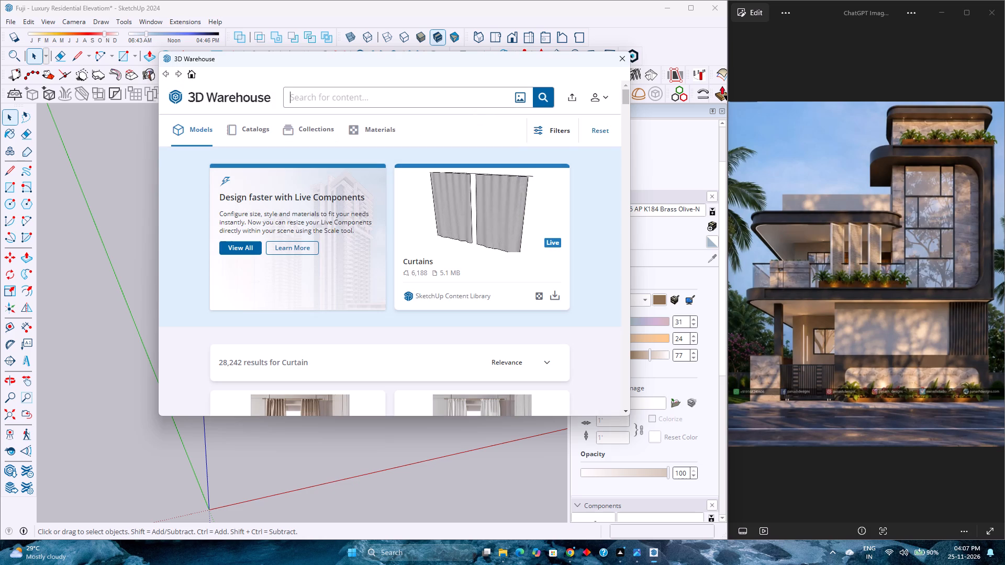
pyautogui.write('gate')
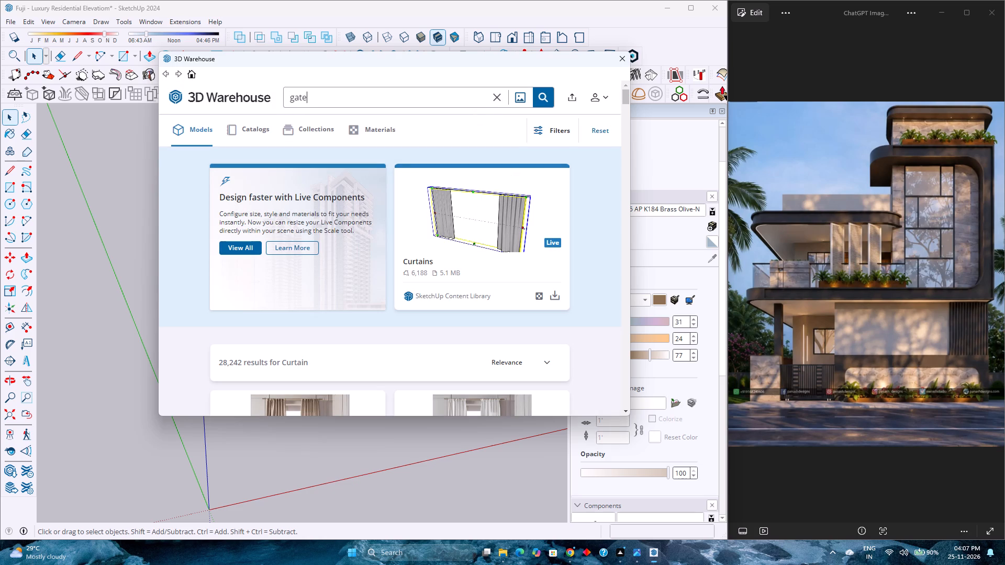
pyautogui.press('Return')
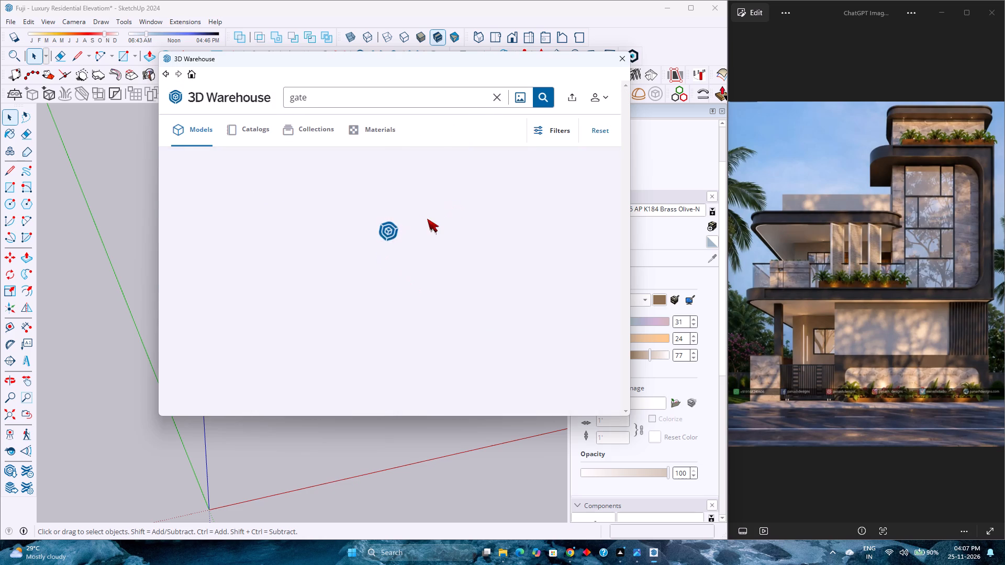
# Browse the gate models in 3D Warehouse for a dark modern entrance gate like the one in the reference image.
pyautogui.scroll(13, 434, 196)
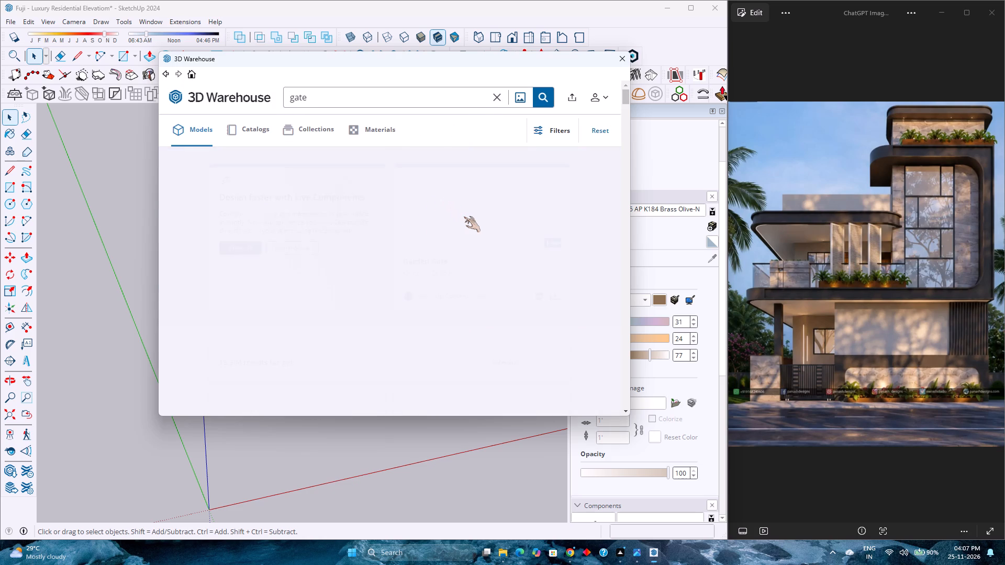
pyautogui.scroll(3, 463, 213)
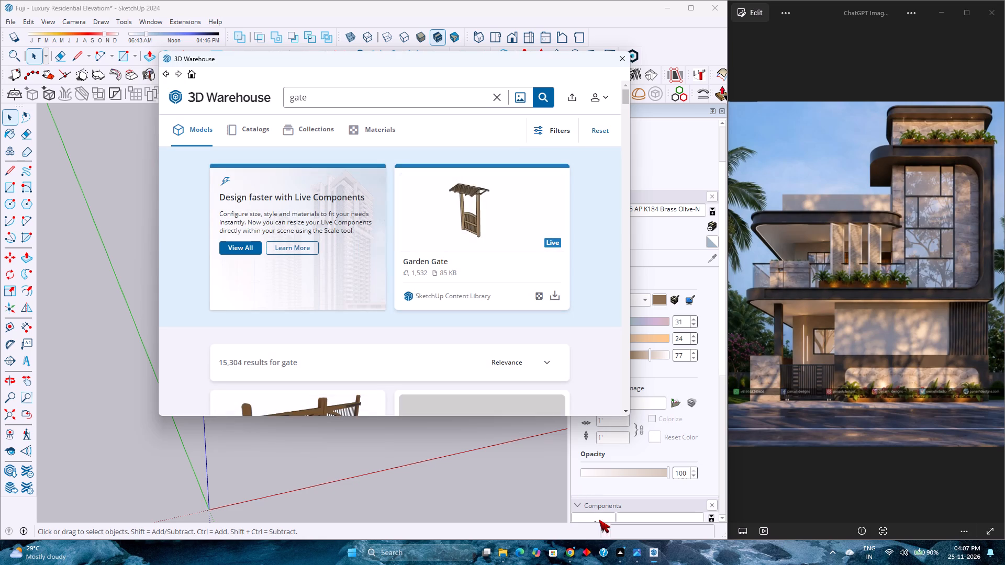
pyautogui.scroll(-6, 453, 298)
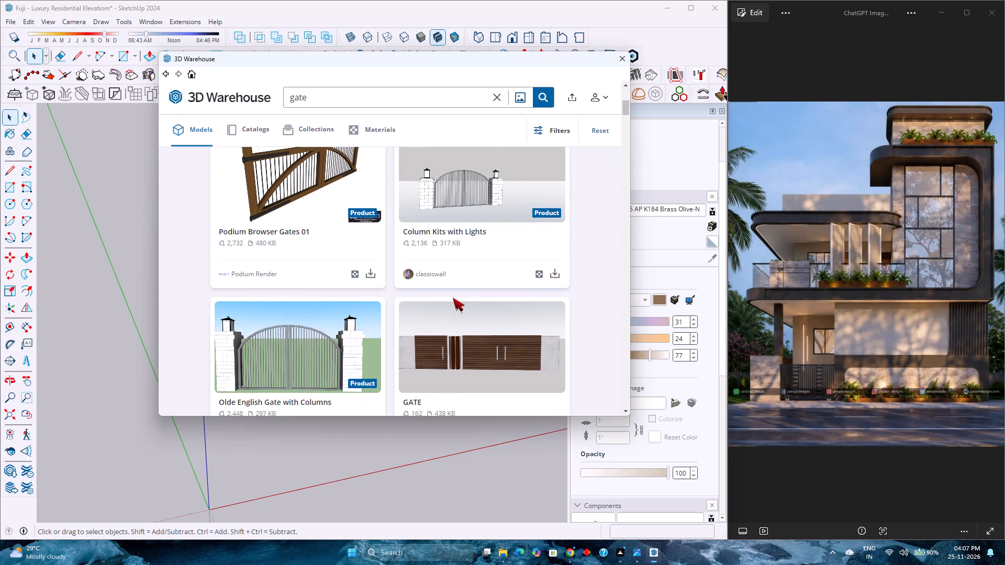
pyautogui.scroll(-6, 453, 298)
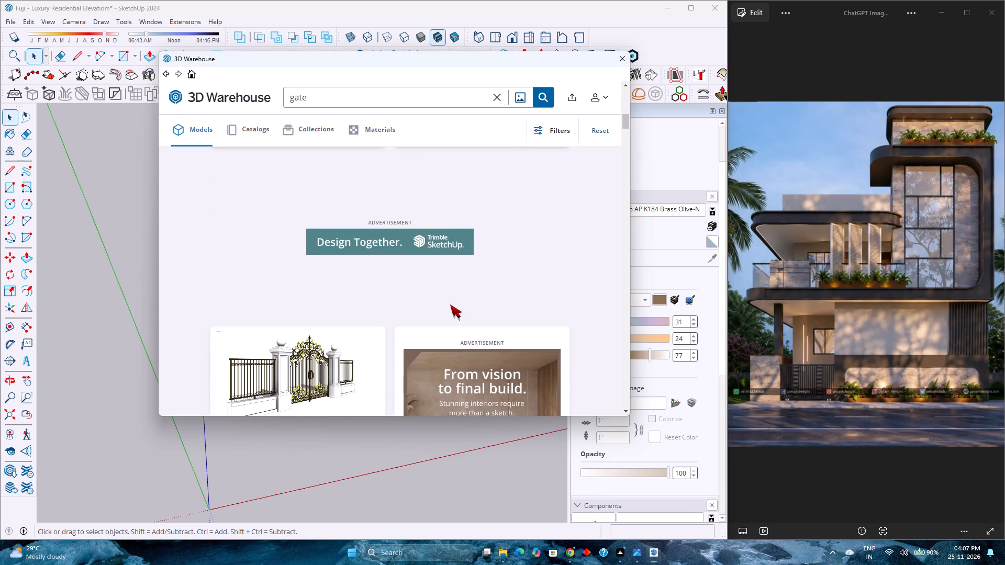
pyautogui.scroll(-9, 450, 304)
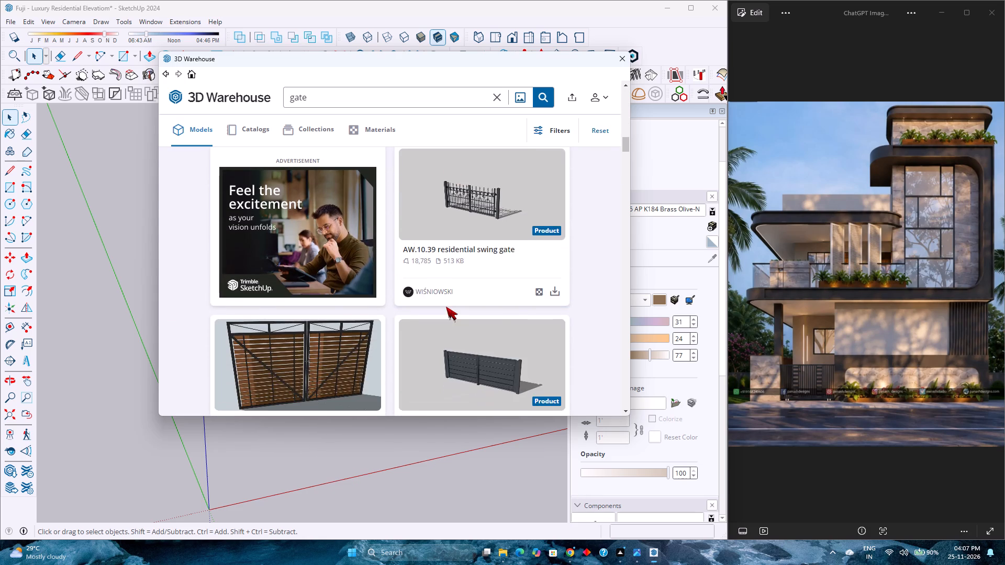
pyautogui.scroll(-9, 446, 307)
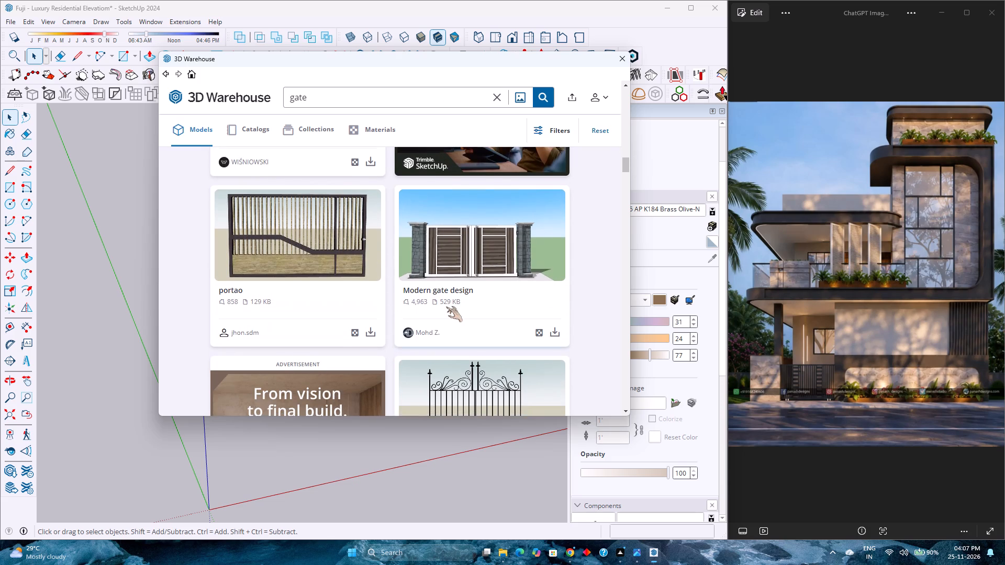
pyautogui.scroll(-6, 446, 307)
pyautogui.scroll(3, 446, 307)
pyautogui.scroll(-9, 446, 307)
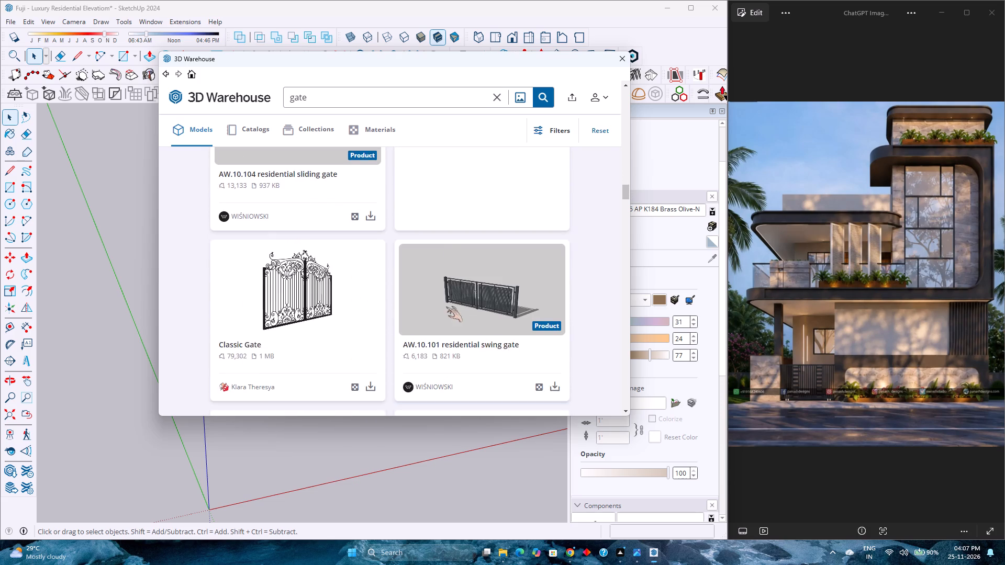
pyautogui.scroll(-2, 446, 307)
pyautogui.scroll(1, 446, 307)
pyautogui.scroll(-2, 446, 307)
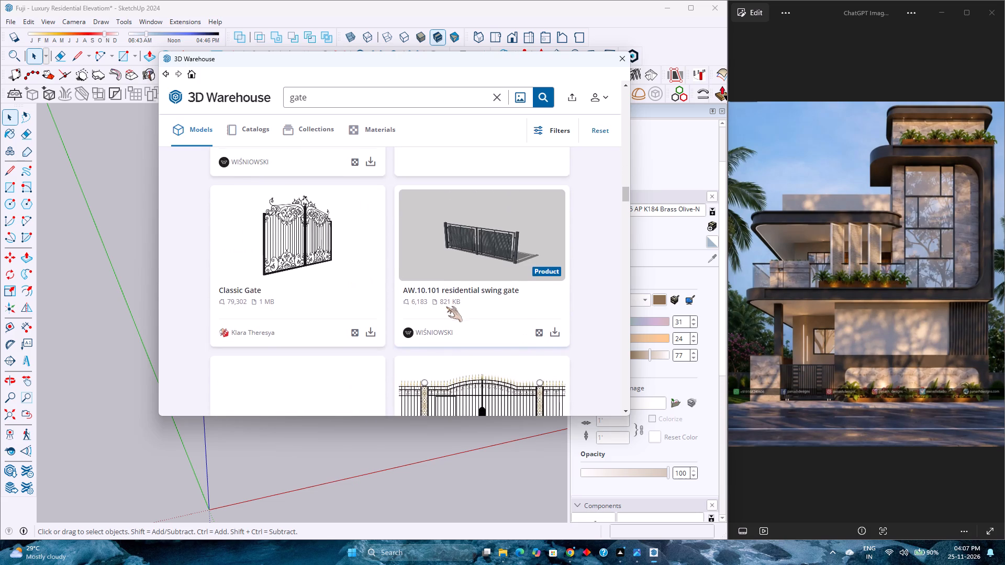
pyautogui.scroll(-6, 446, 307)
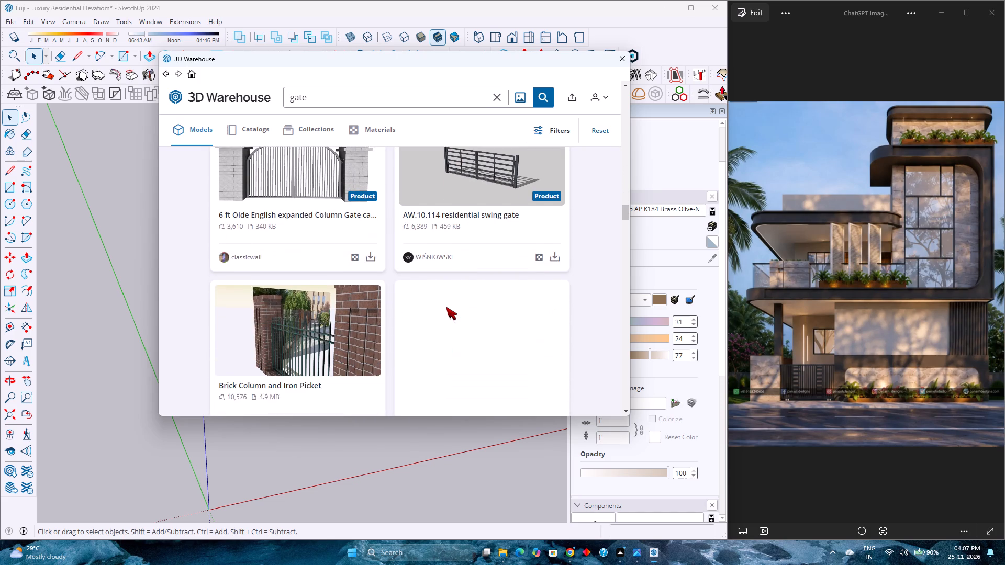
pyautogui.scroll(-7, 446, 307)
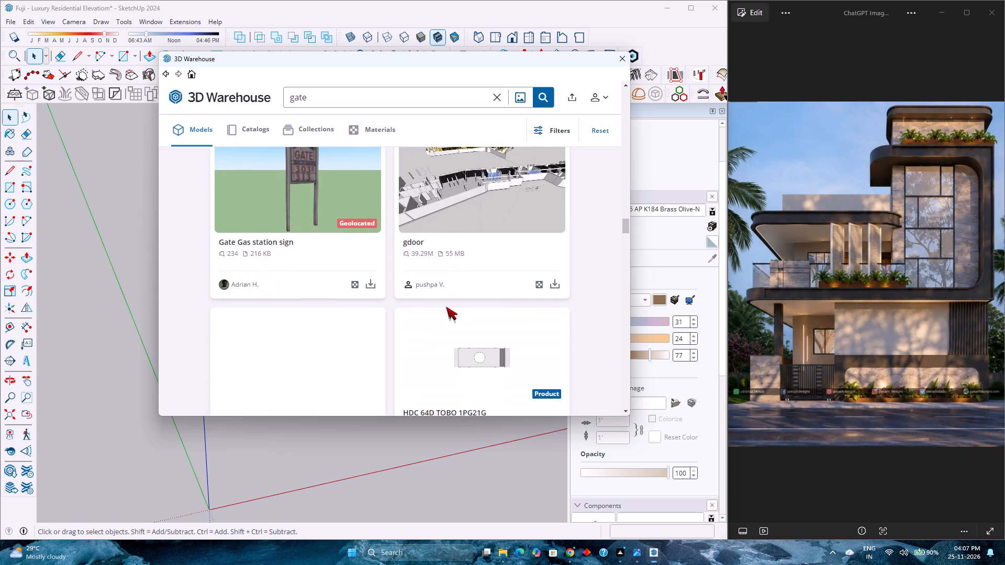
pyautogui.scroll(-7, 446, 307)
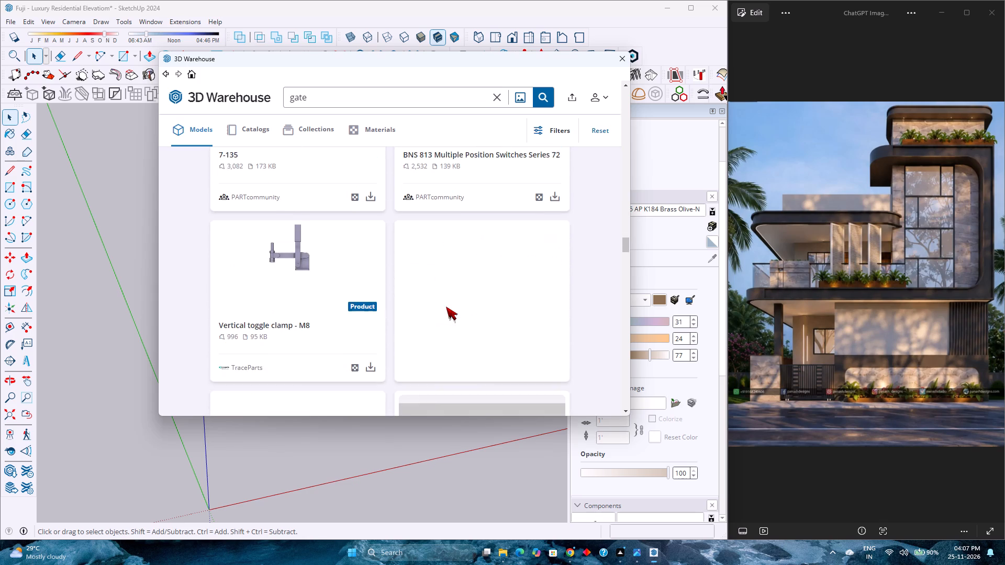
pyautogui.scroll(-7, 446, 307)
pyautogui.scroll(1, 446, 307)
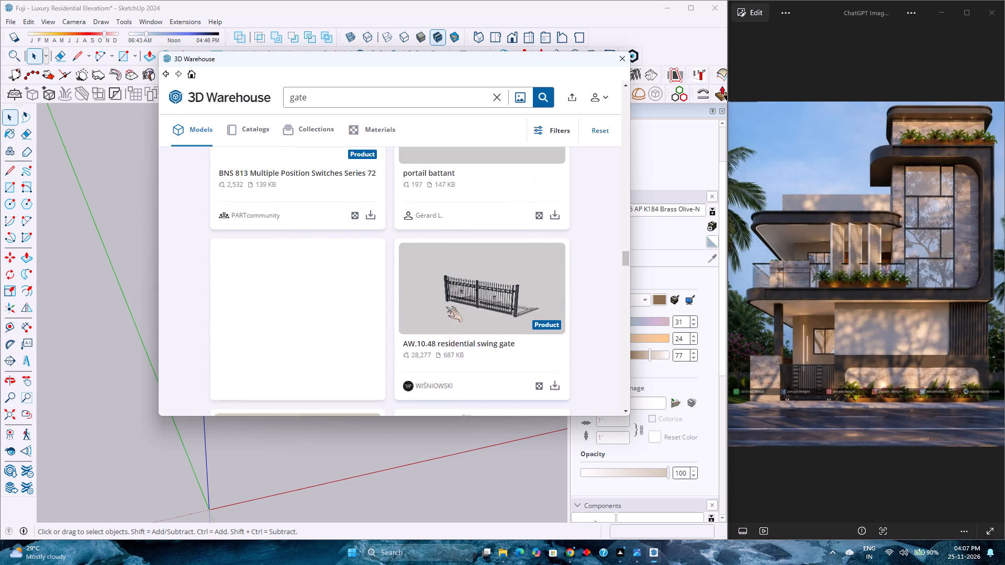
pyautogui.scroll(-8, 446, 307)
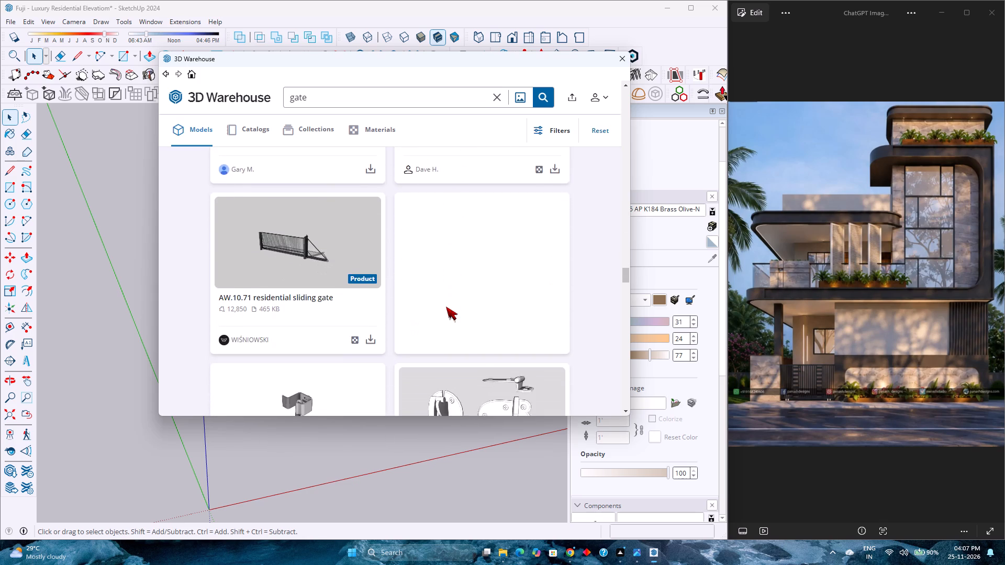
pyautogui.scroll(-7, 446, 307)
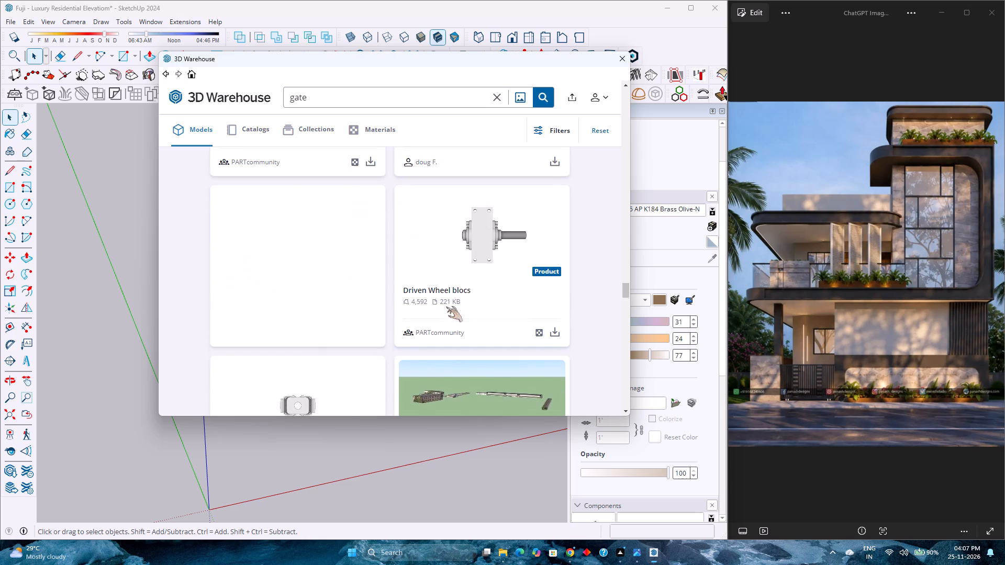
pyautogui.scroll(-8, 446, 307)
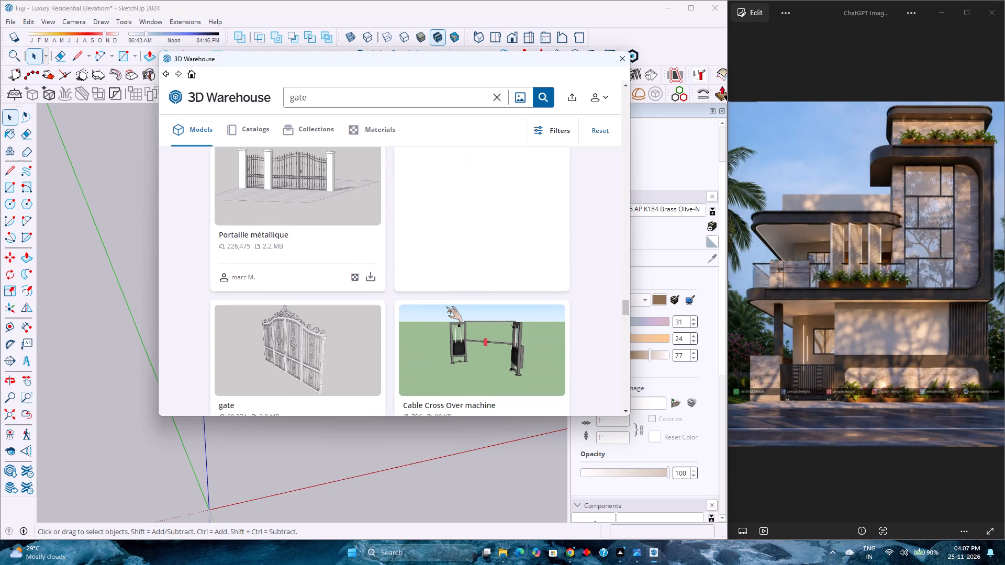
pyautogui.scroll(-7, 446, 307)
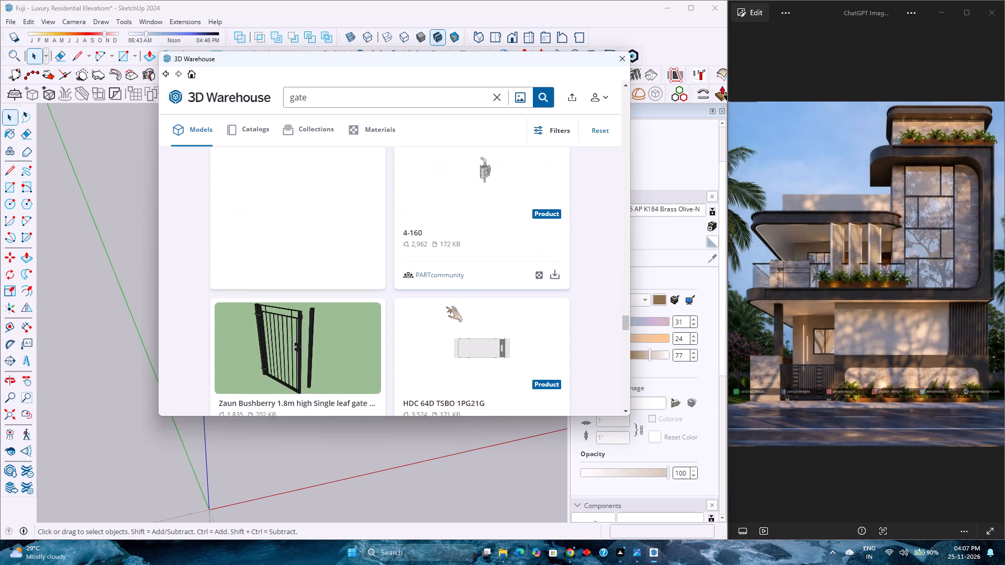
pyautogui.scroll(-7, 446, 307)
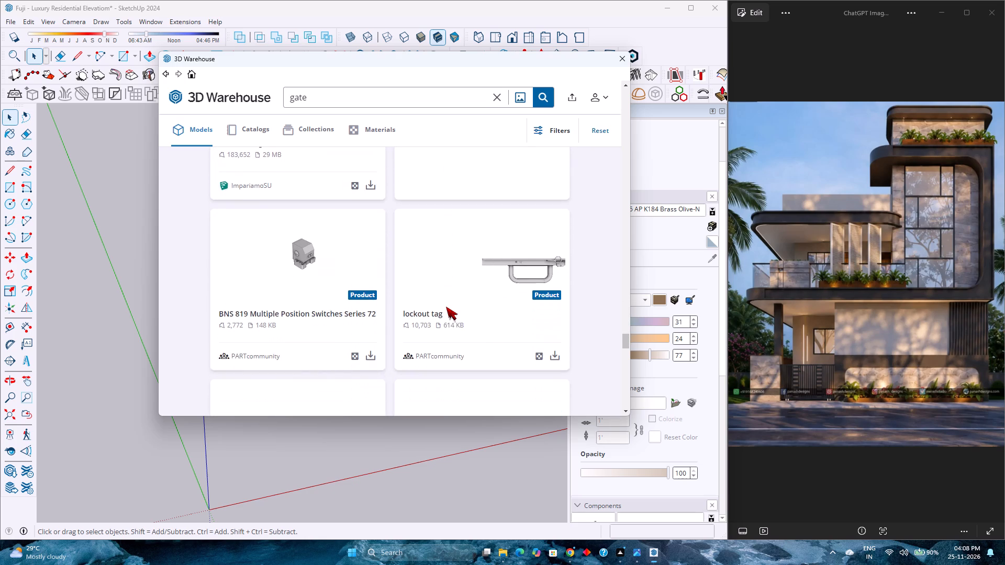
pyautogui.scroll(-6, 446, 307)
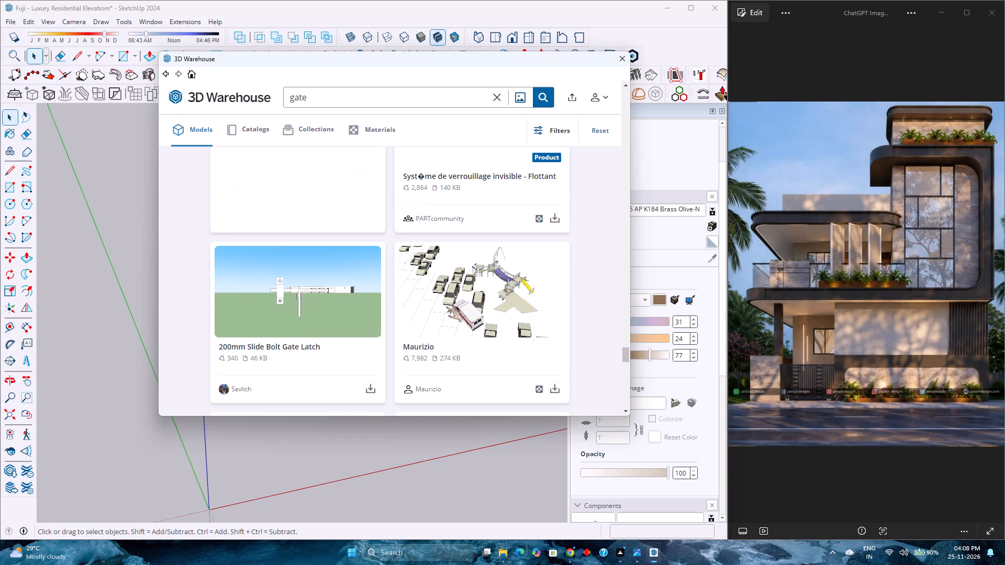
pyautogui.scroll(-5, 446, 307)
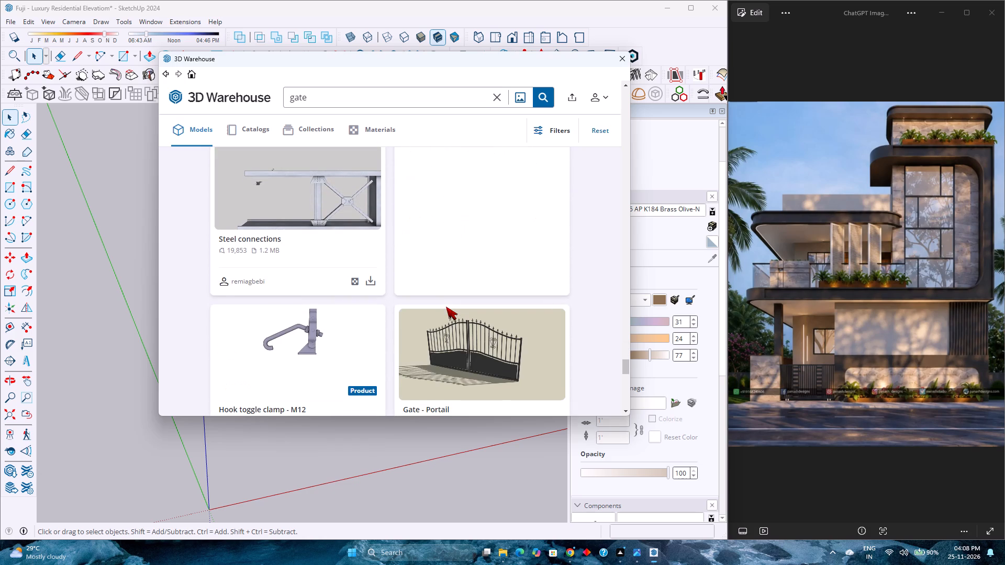
pyautogui.scroll(-3, 390, 306)
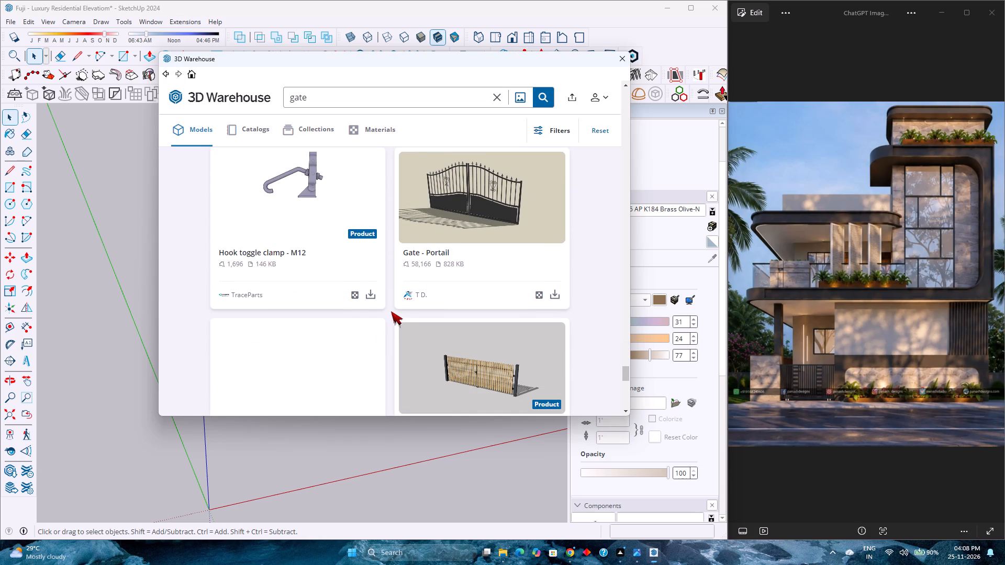
pyautogui.scroll(-4, 388, 309)
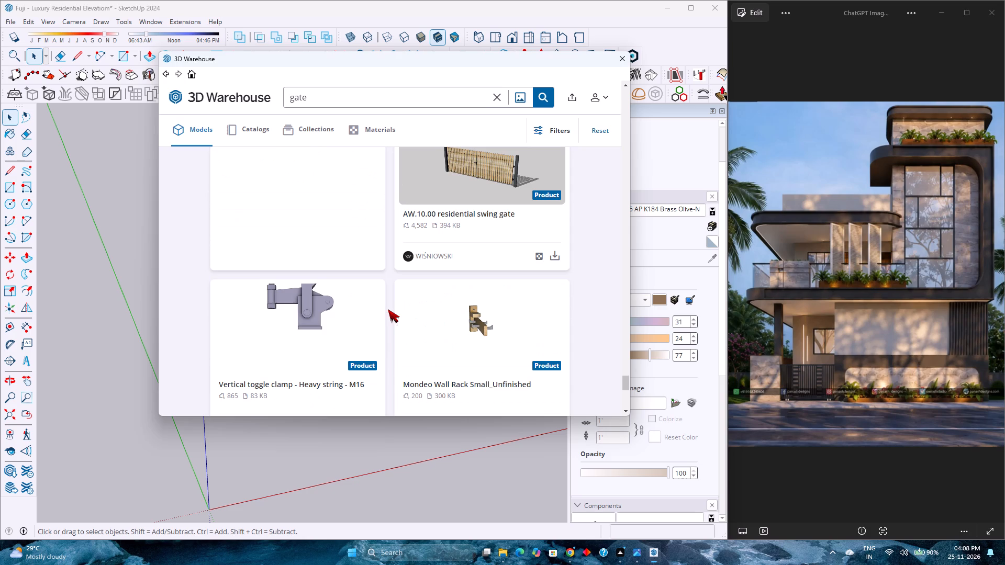
pyautogui.scroll(-8, 388, 309)
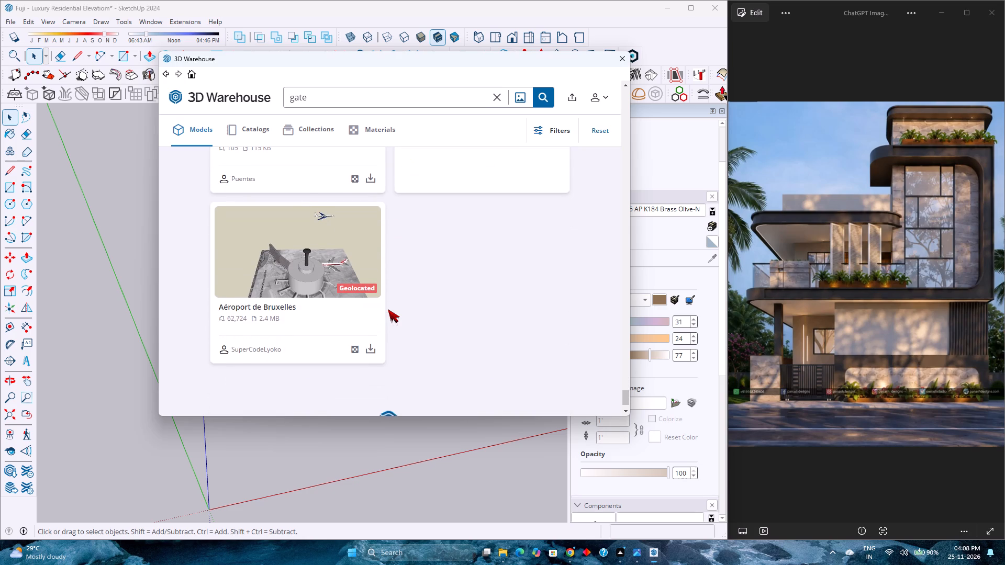
pyautogui.scroll(-3, 388, 309)
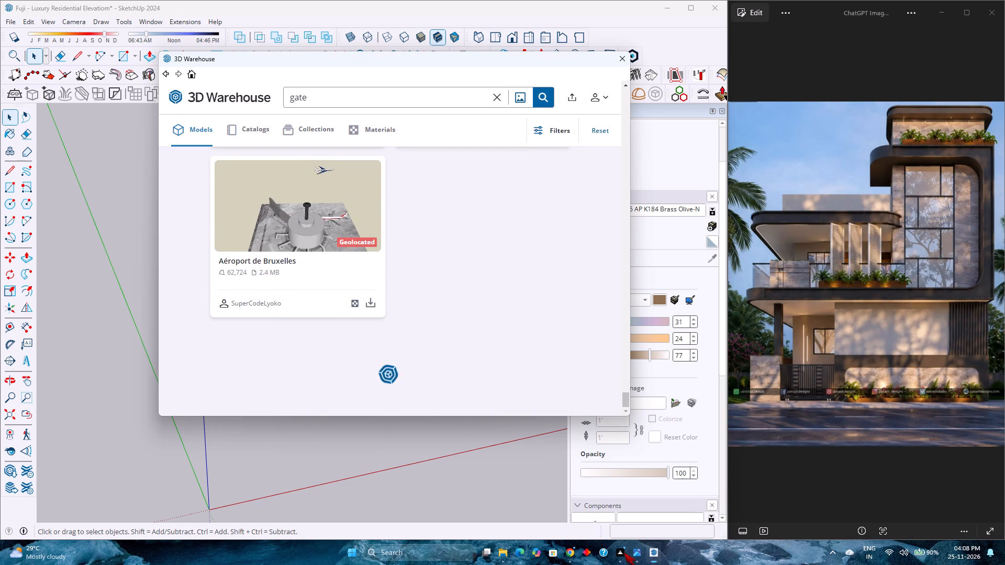
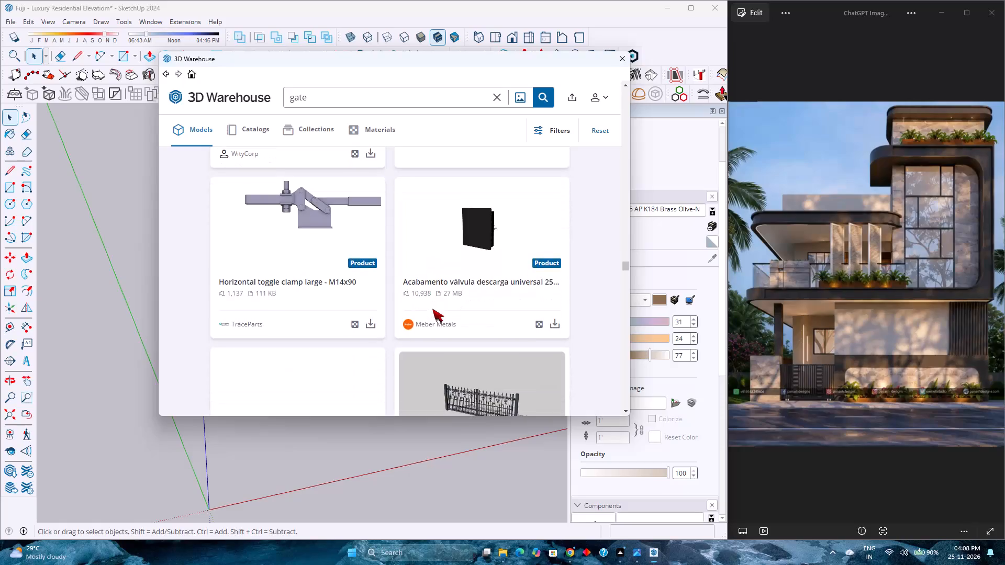
# Browse further through the "gate" models in 3D Warehouse for a dark modern entrance gate like the one in the reference image.
pyautogui.scroll(-6, 432, 309)
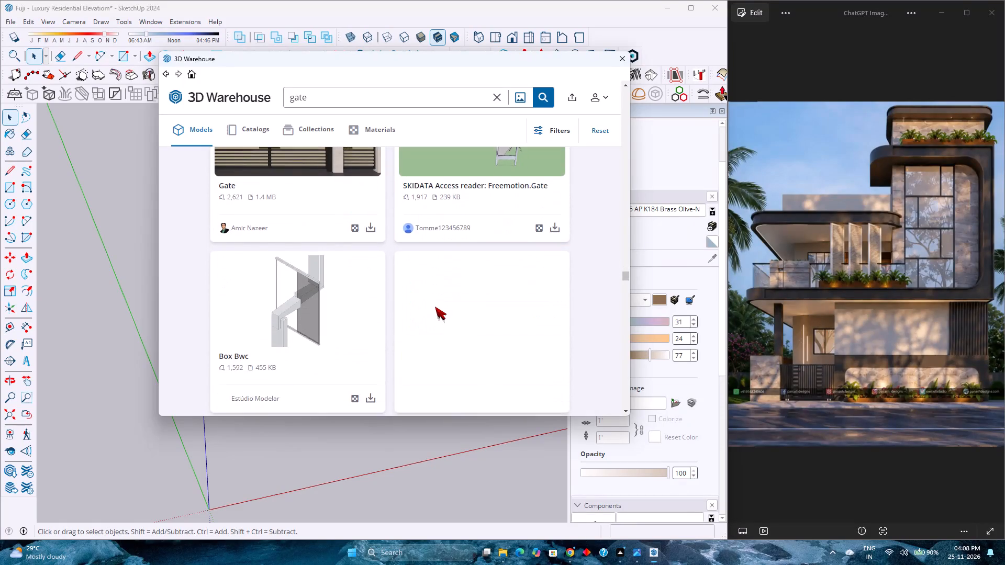
pyautogui.scroll(-8, 435, 307)
pyautogui.scroll(-4, 395, 337)
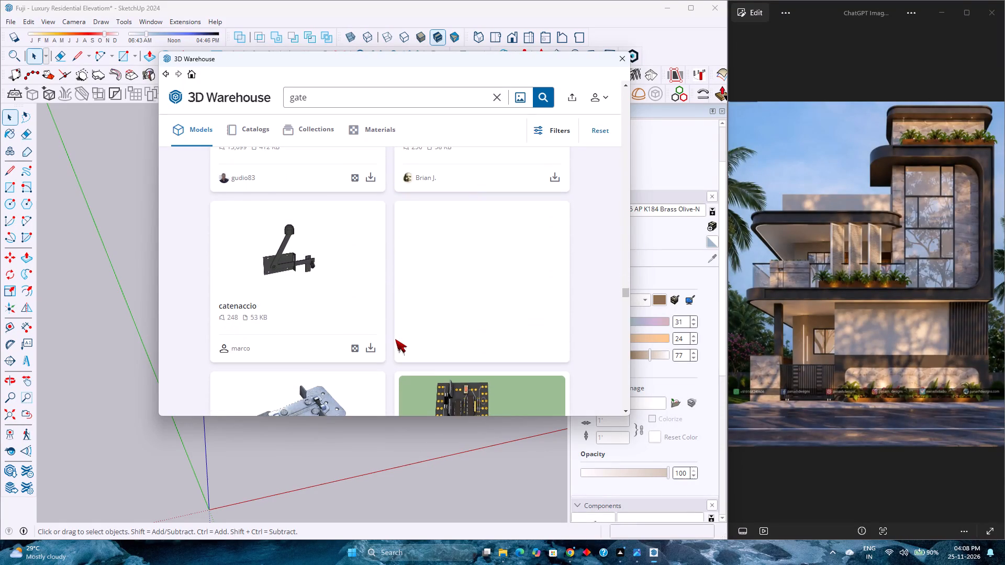
pyautogui.scroll(-11, 388, 338)
pyautogui.scroll(1, 387, 336)
pyautogui.scroll(-3, 387, 336)
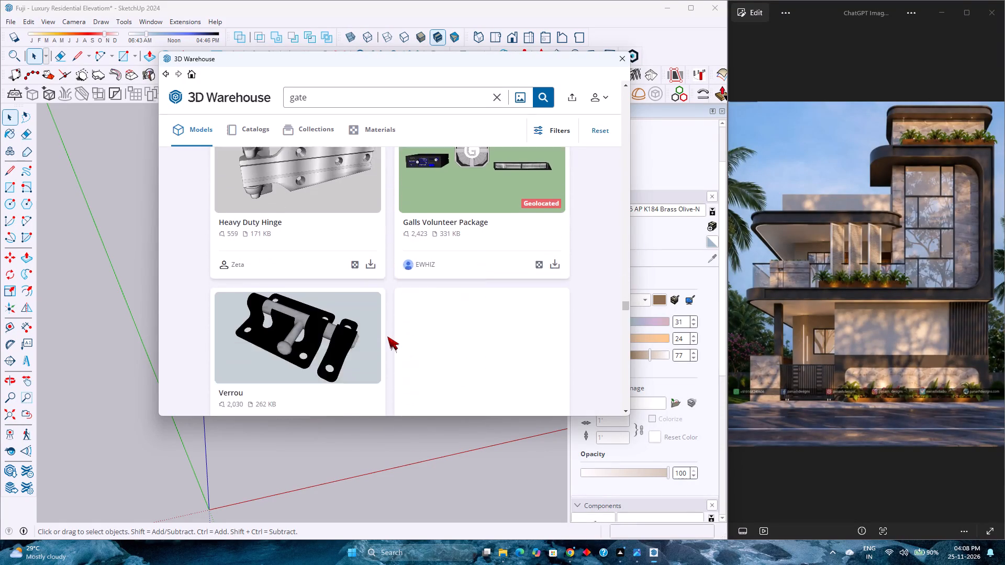
pyautogui.scroll(-17, 387, 336)
pyautogui.scroll(-4, 387, 336)
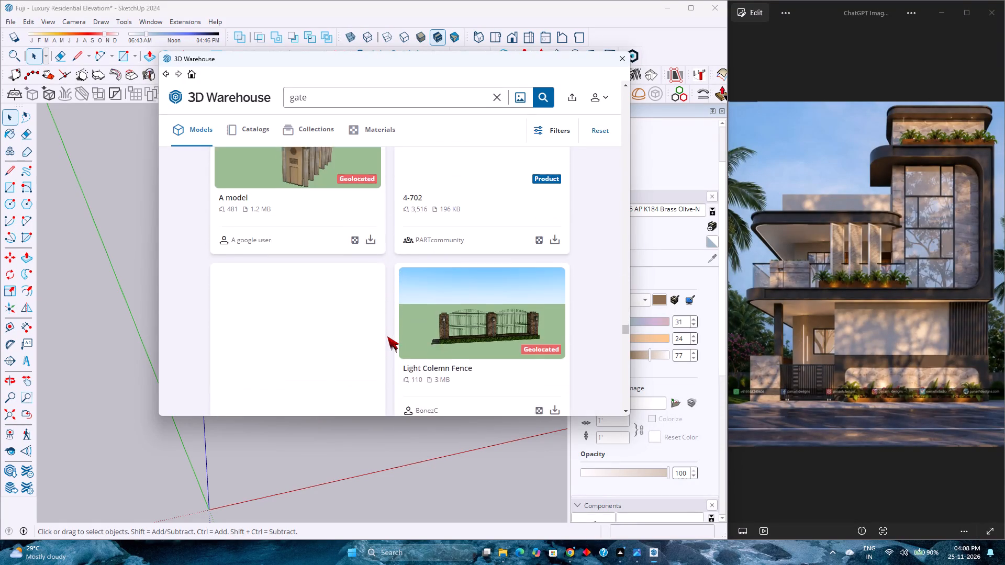
pyautogui.scroll(-15, 387, 336)
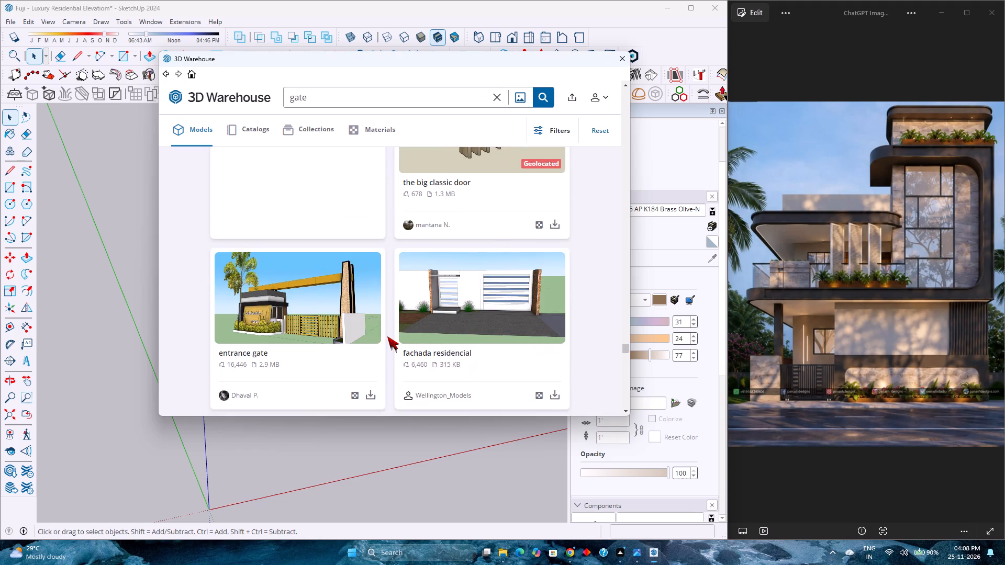
pyautogui.scroll(-4, 387, 336)
pyautogui.scroll(1, 387, 336)
# Review the earlier "gate" results again, comparing the residential sliding and swing gates with the reference entrance gate.
pyautogui.moveTo(389, 341); pyautogui.dragTo(384, 399, button='middle')
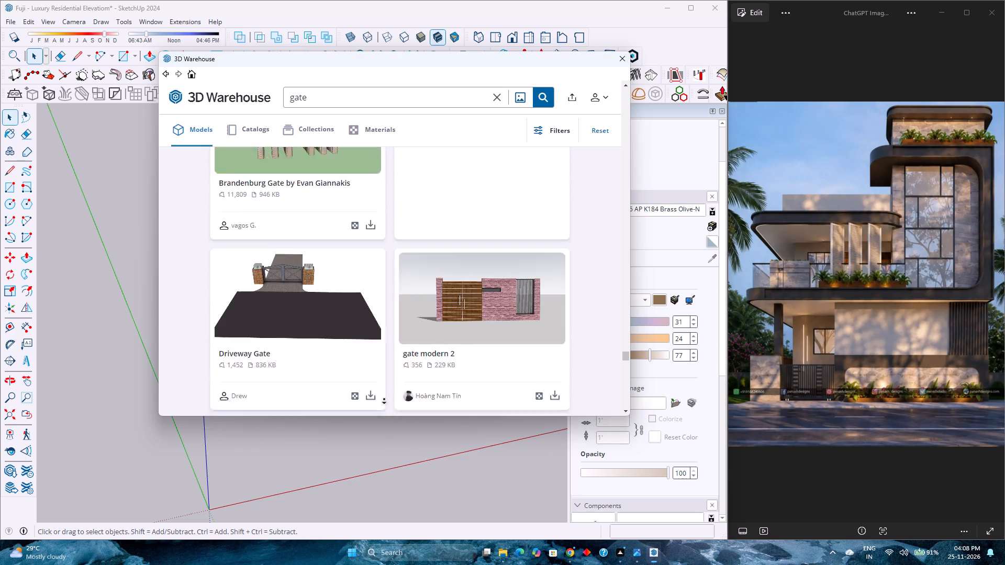
pyautogui.moveTo(384, 399); pyautogui.dragTo(385, 398, button='middle')
pyautogui.moveTo(392, 356); pyautogui.dragTo(394, 289, button='middle')
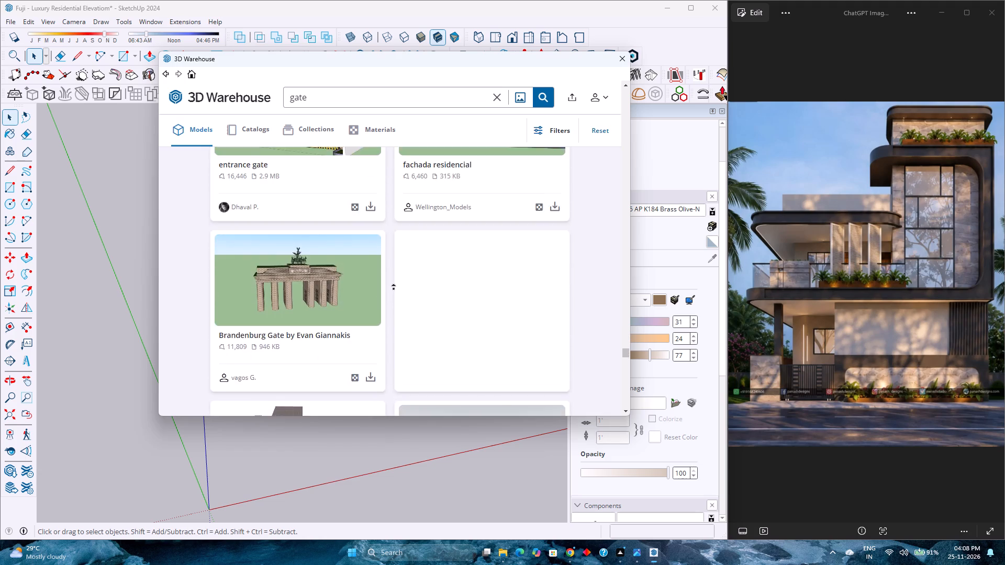
pyautogui.moveTo(394, 289); pyautogui.dragTo(397, 311, button='middle')
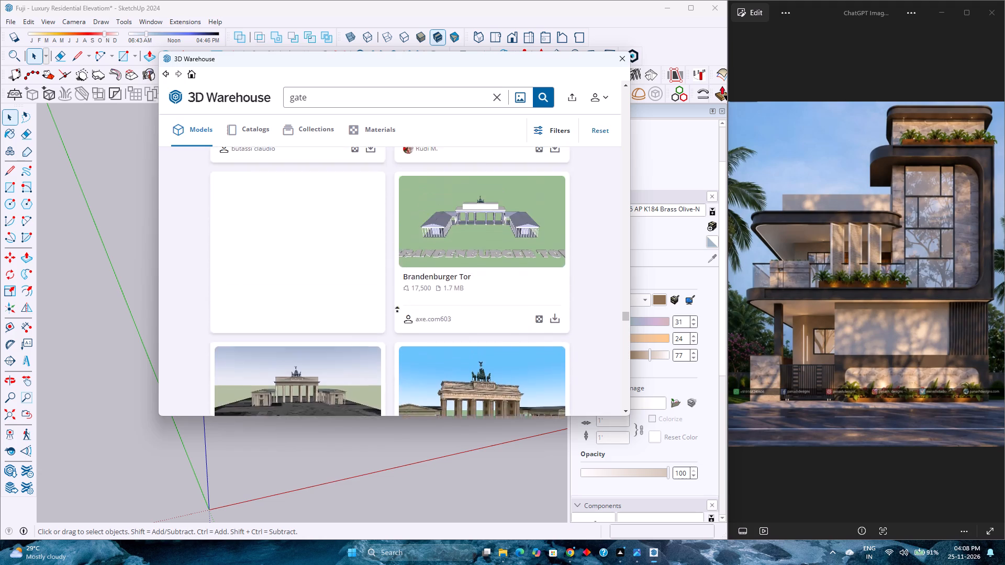
pyautogui.moveTo(397, 311); pyautogui.dragTo(393, 348, button='middle')
pyautogui.moveTo(393, 349); pyautogui.dragTo(390, 315, button='middle')
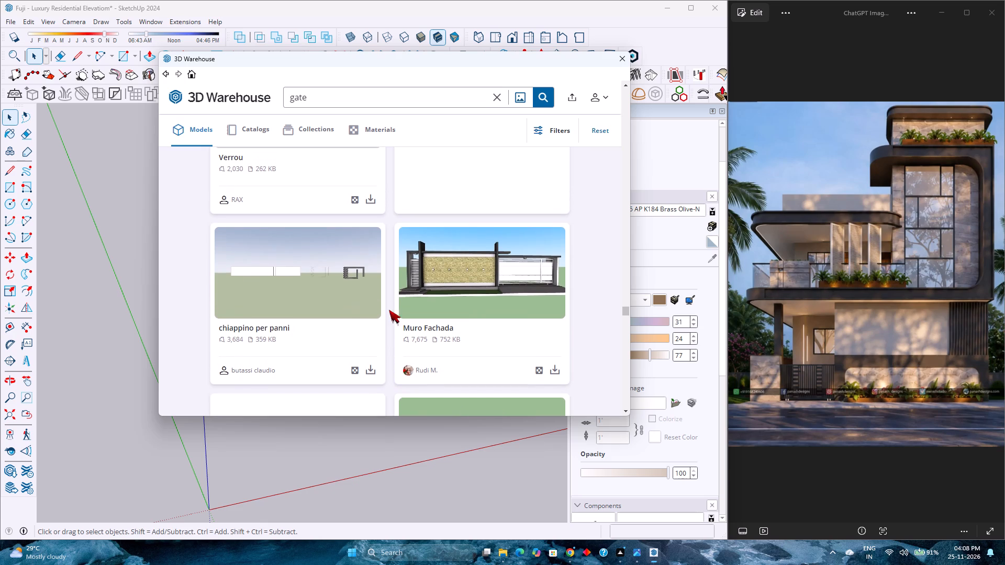
pyautogui.moveTo(389, 307); pyautogui.dragTo(392, 255, button='middle')
pyautogui.scroll(-1, 392, 268)
pyautogui.moveTo(386, 279); pyautogui.dragTo(390, 245, button='middle')
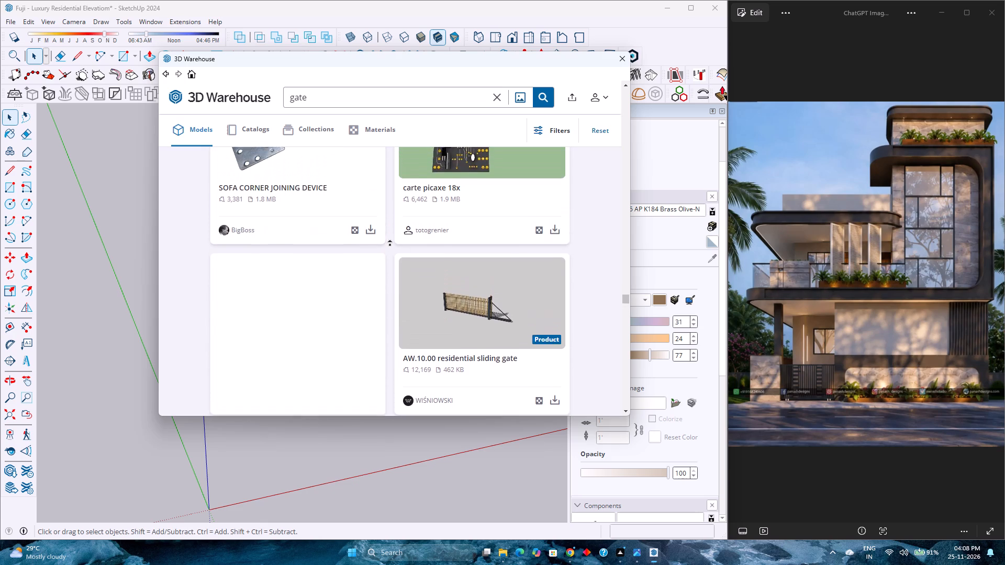
pyautogui.moveTo(390, 245); pyautogui.dragTo(382, 266, button='middle')
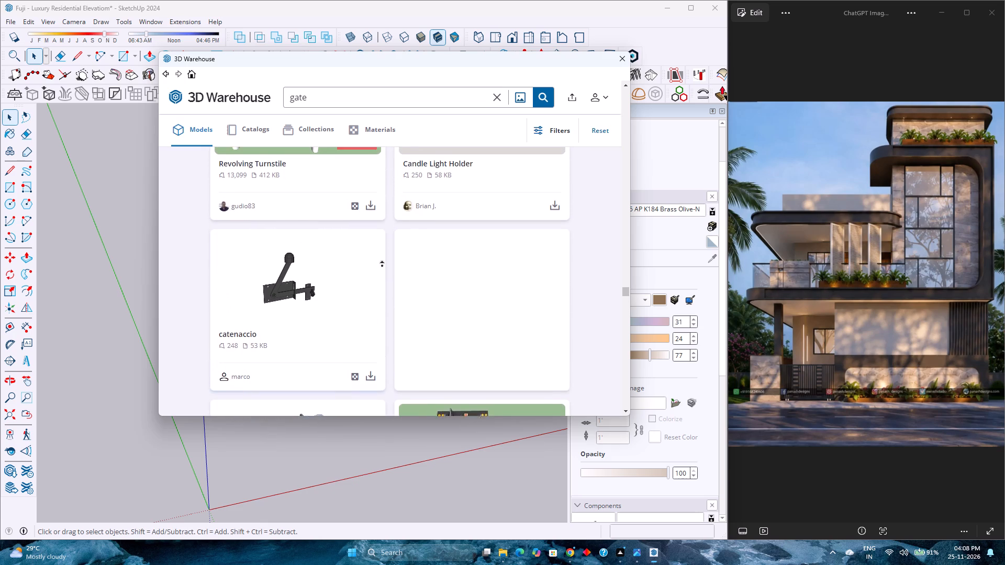
pyautogui.moveTo(382, 266); pyautogui.dragTo(390, 243, button='middle')
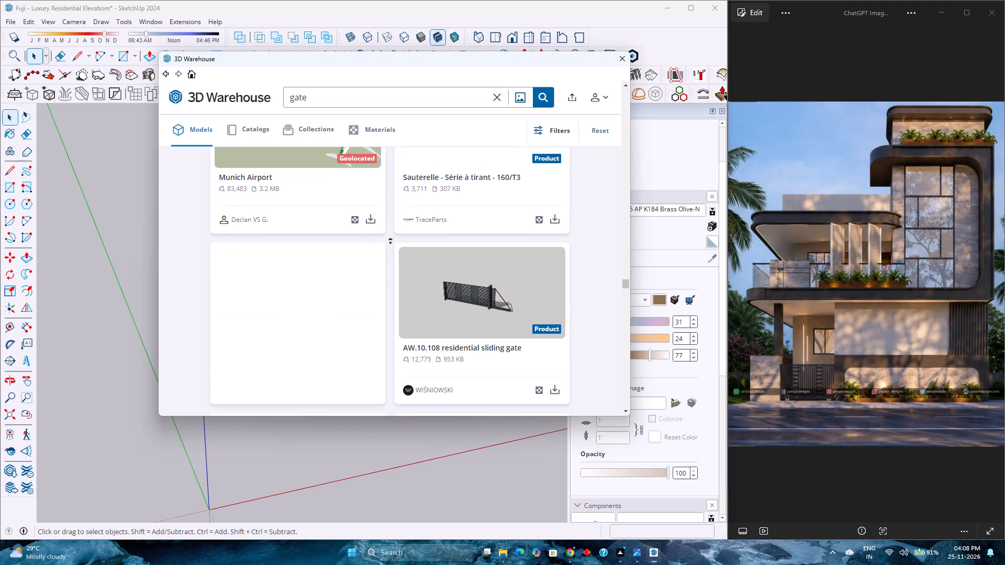
pyautogui.moveTo(390, 243); pyautogui.dragTo(394, 233, button='middle')
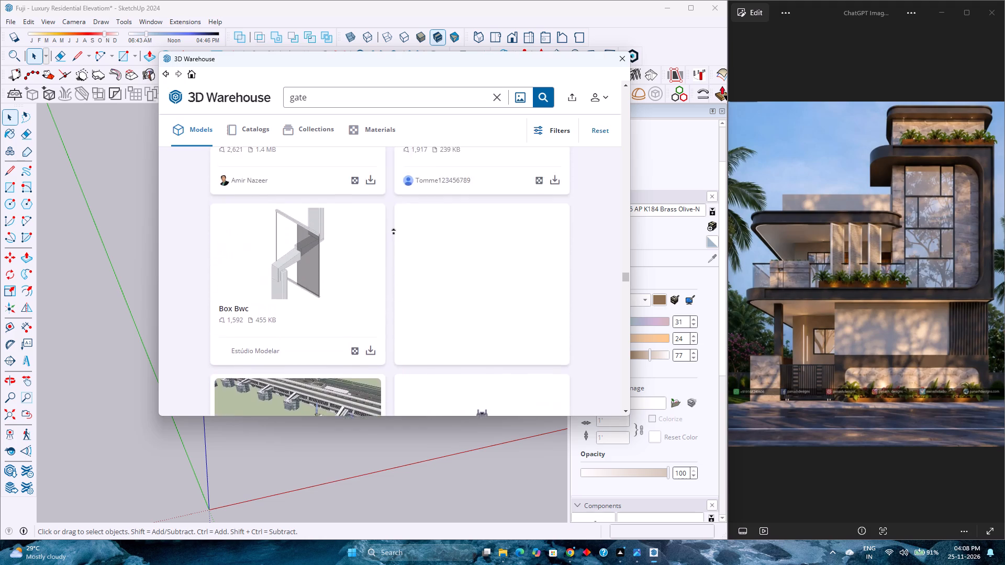
pyautogui.moveTo(394, 233); pyautogui.dragTo(388, 255, button='middle')
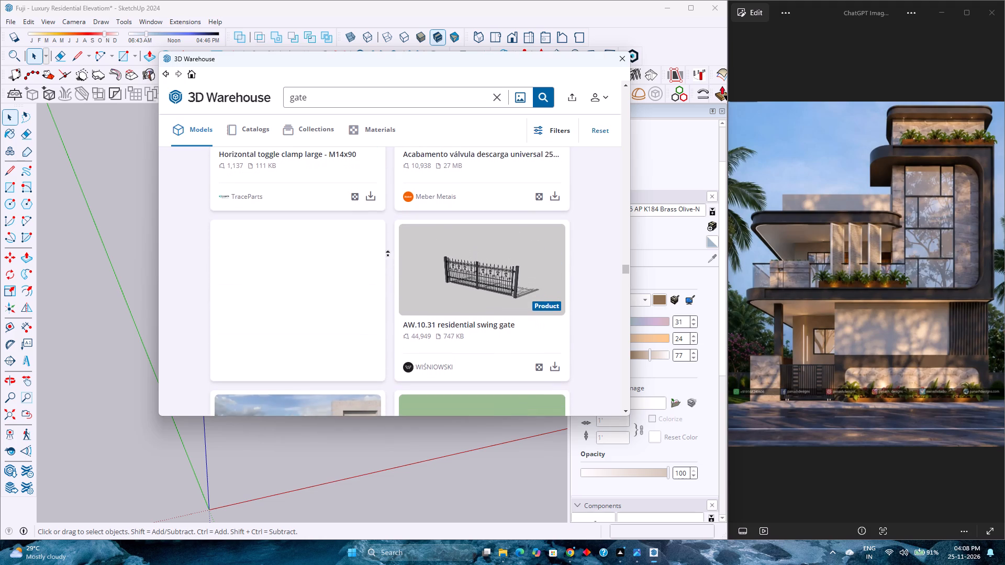
pyautogui.moveTo(388, 255); pyautogui.dragTo(394, 265, button='middle')
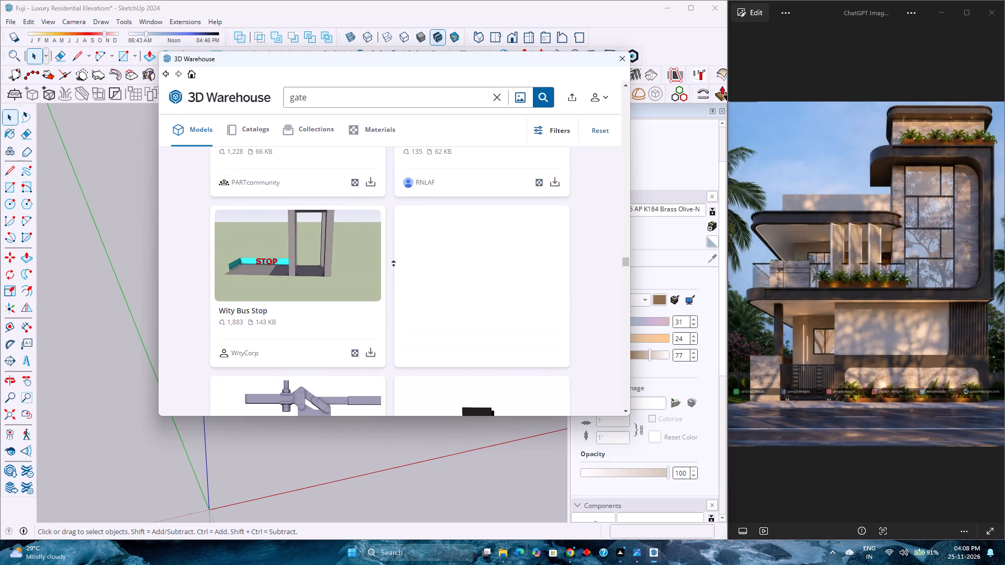
pyautogui.moveTo(394, 265); pyautogui.dragTo(390, 231, button='middle')
pyautogui.moveTo(390, 231); pyautogui.dragTo(393, 223, button='middle')
pyautogui.middleClick(393, 222)
pyautogui.moveTo(393, 221); pyautogui.dragTo(392, 183, button='middle')
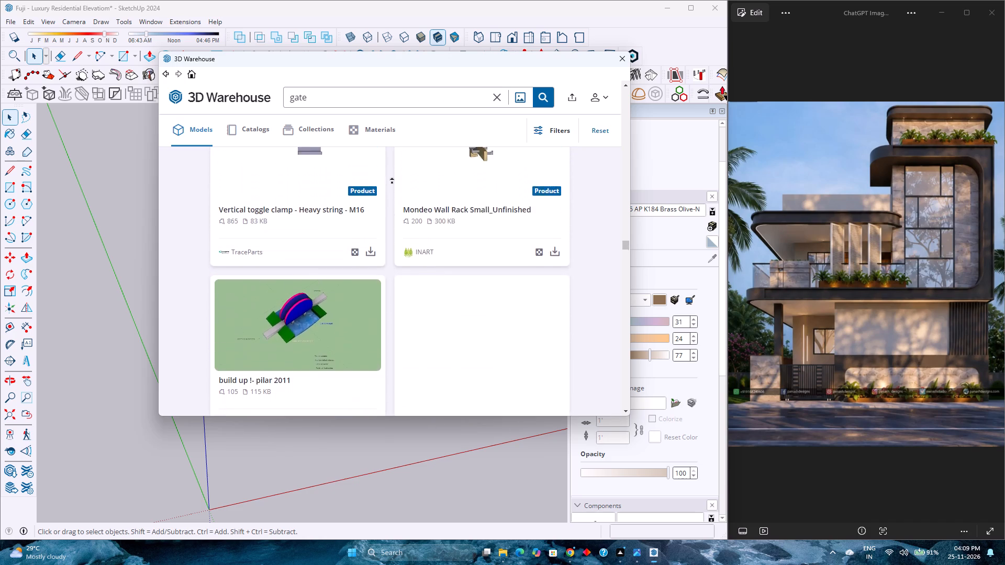
pyautogui.moveTo(392, 183); pyautogui.dragTo(391, 161, button='middle')
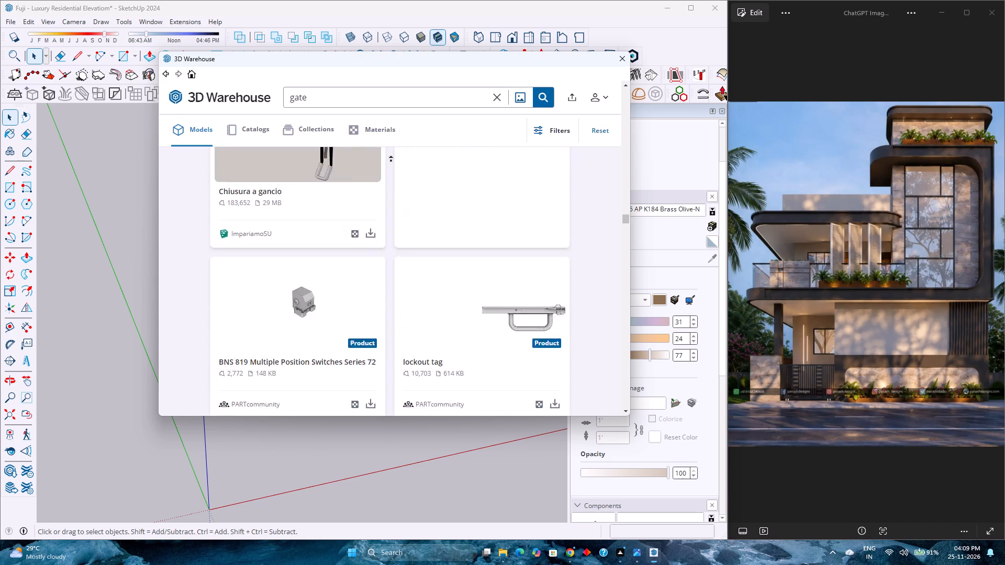
pyautogui.moveTo(391, 161); pyautogui.dragTo(392, 161, button='middle')
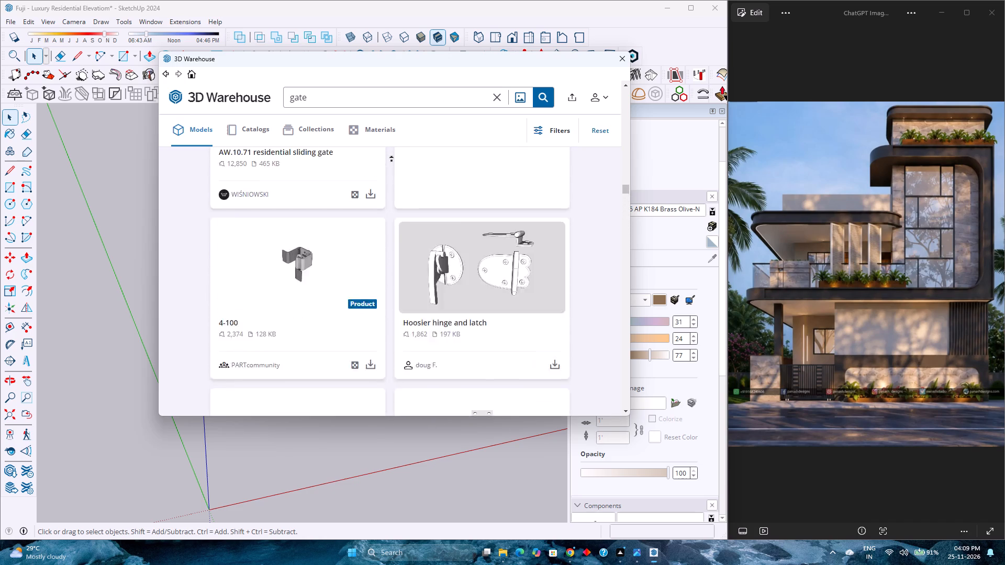
pyautogui.moveTo(392, 161); pyautogui.dragTo(393, 168, button='middle')
pyautogui.scroll(-2, 393, 168)
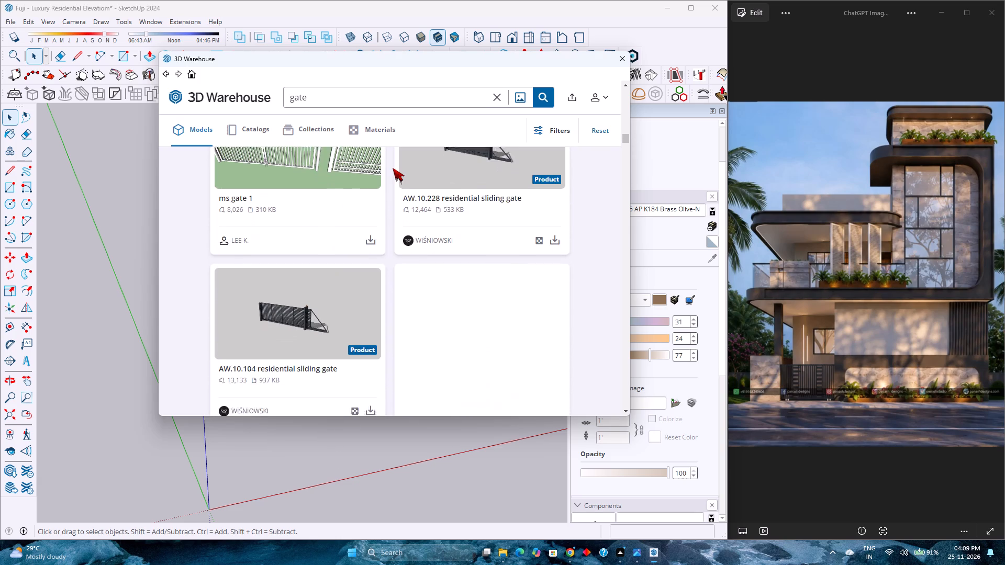
pyautogui.scroll(-11, 393, 168)
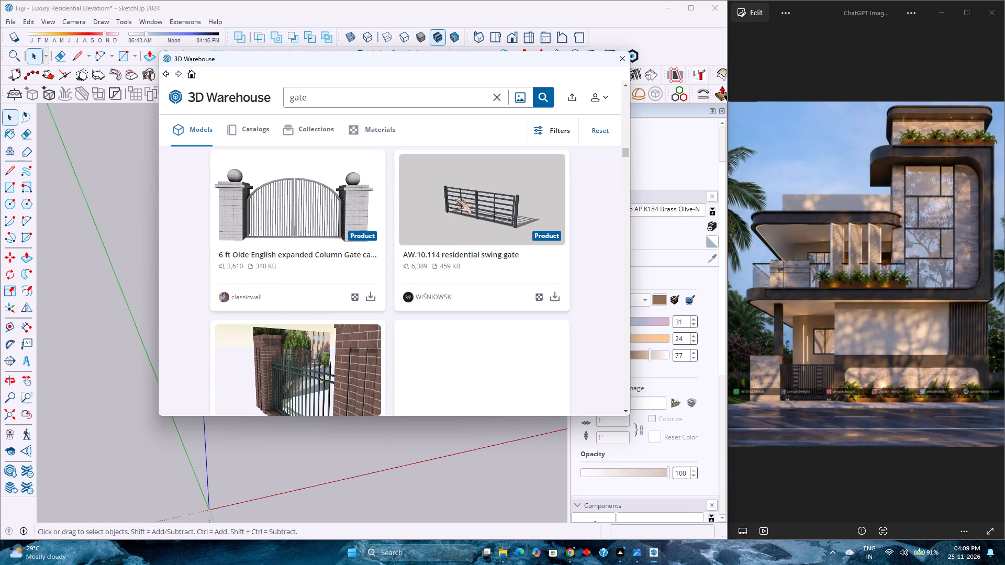
# Check the end of the loaded "gate" results, then return to the beginning of the list and check the filter and sort options.
pyautogui.moveTo(627, 153); pyautogui.dragTo(617, 415)
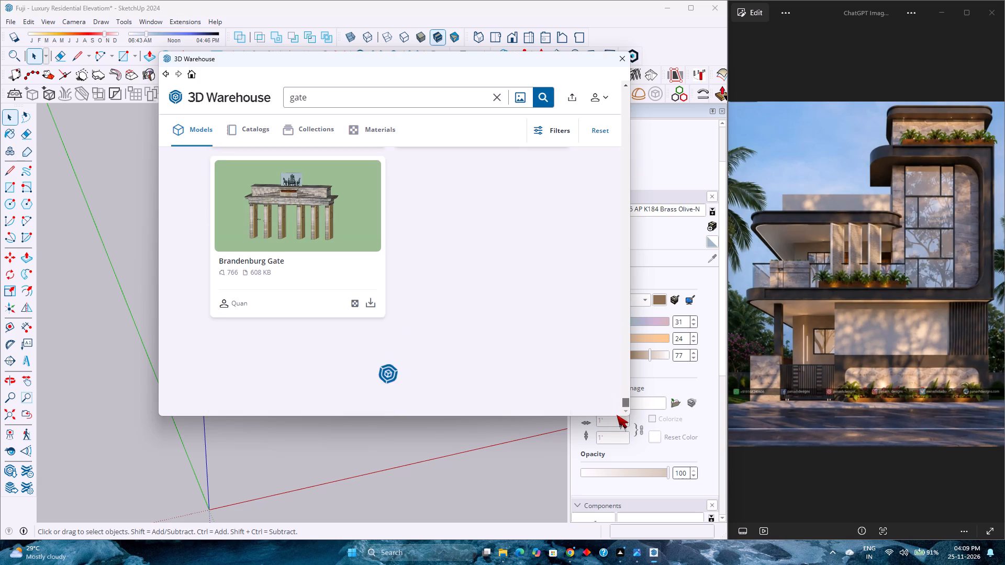
pyautogui.moveTo(617, 415); pyautogui.dragTo(622, 383)
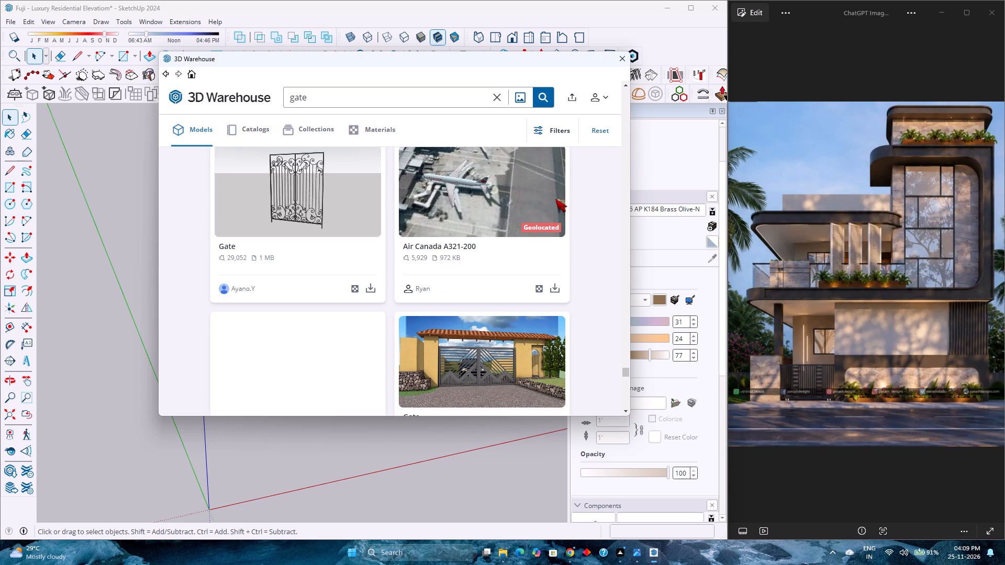
pyautogui.click(560, 133)
pyautogui.click(588, 133)
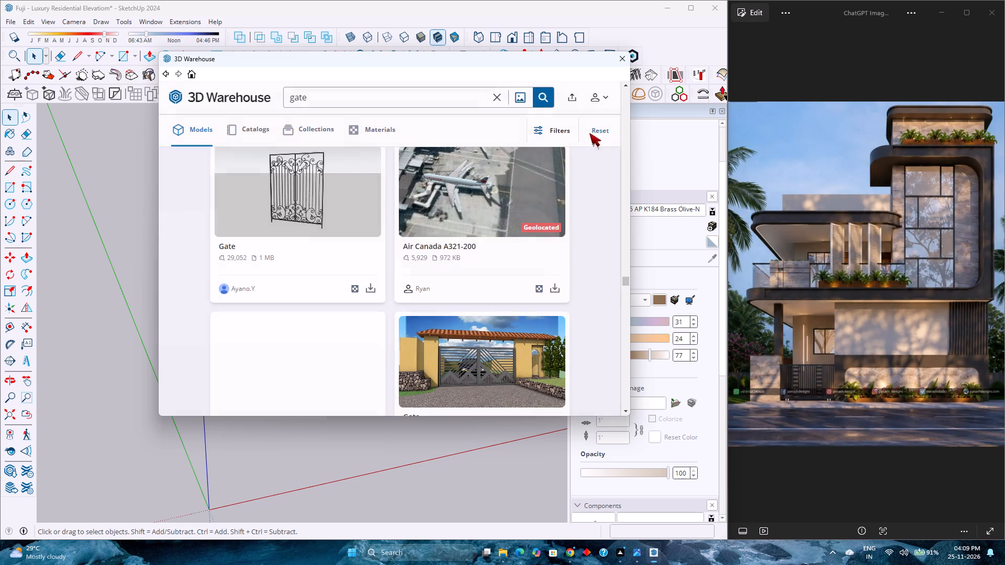
pyautogui.tripleClick(596, 131)
pyautogui.scroll(9, 541, 215)
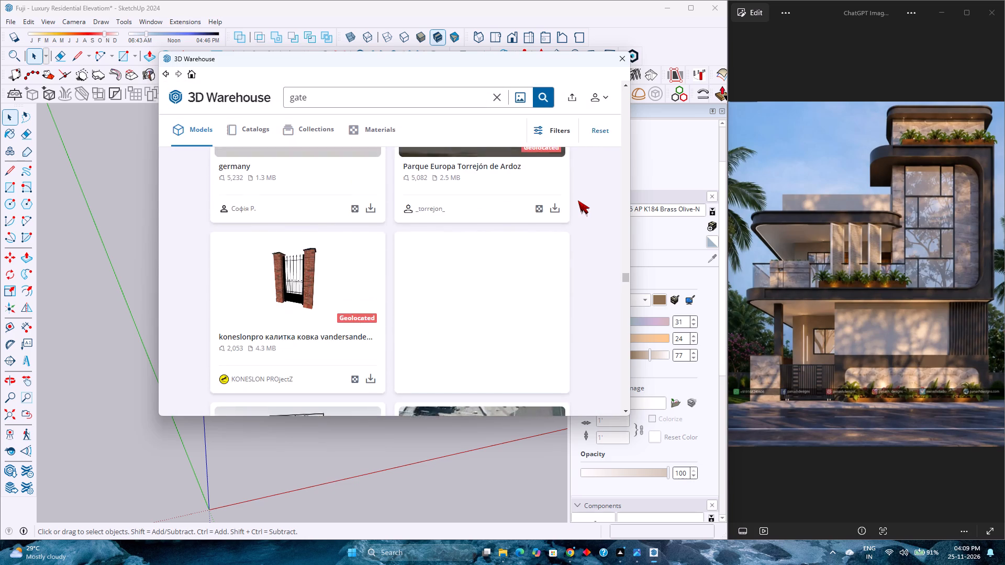
pyautogui.scroll(7, 578, 200)
pyautogui.moveTo(625, 269); pyautogui.dragTo(638, 75)
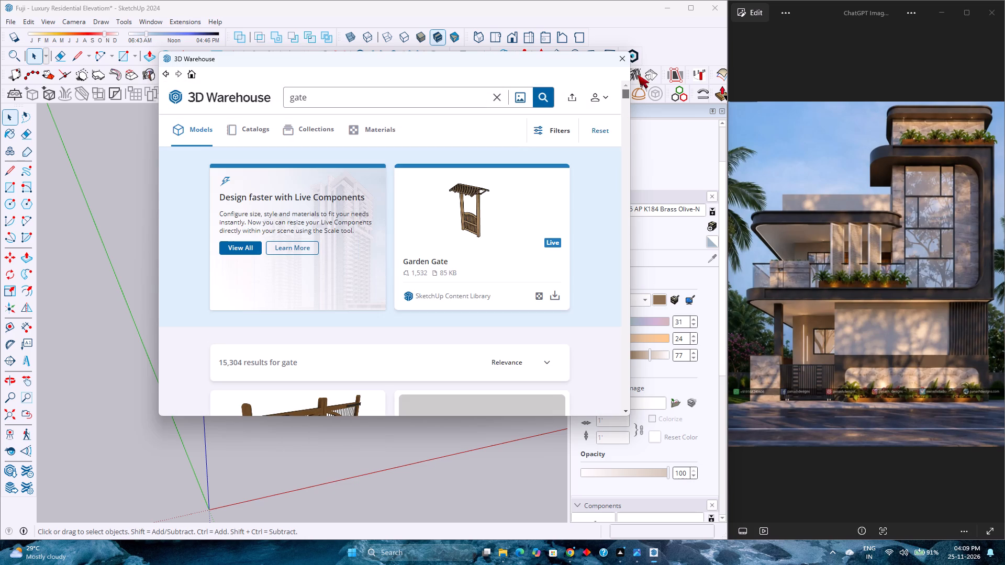
pyautogui.moveTo(638, 75); pyautogui.dragTo(639, 71)
pyautogui.click(527, 361)
pyautogui.click(530, 364)
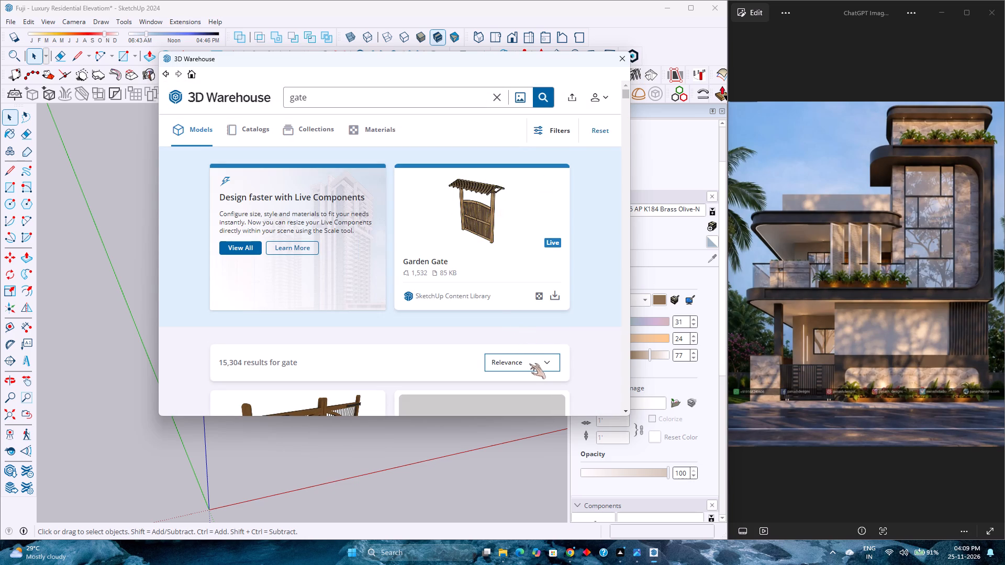
pyautogui.scroll(-5, 521, 340)
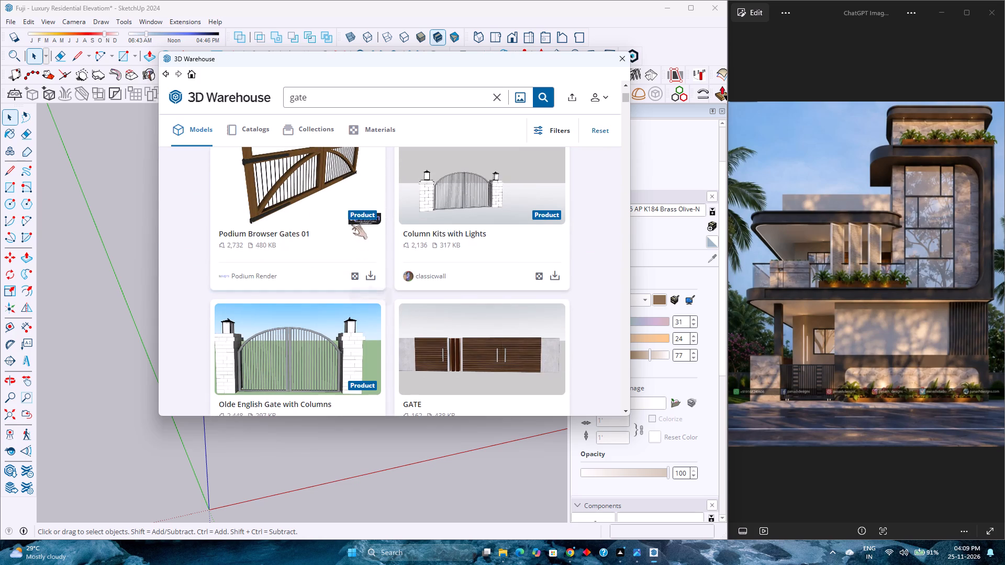
# Search the 3D Warehouse models for "gates" instead.
pyautogui.click(351, 96)
pyautogui.press('s')
pyautogui.press('Return')
pyautogui.press('`')
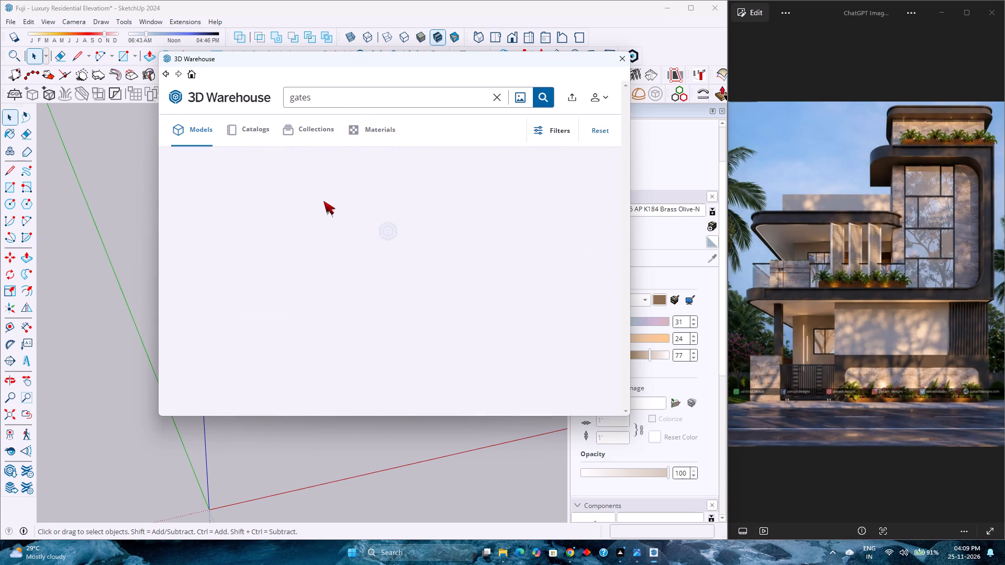
# Browse the "gates" models for a dark horizontal-slat entrance gate like the one in the reference image.
pyautogui.scroll(7, 457, 266)
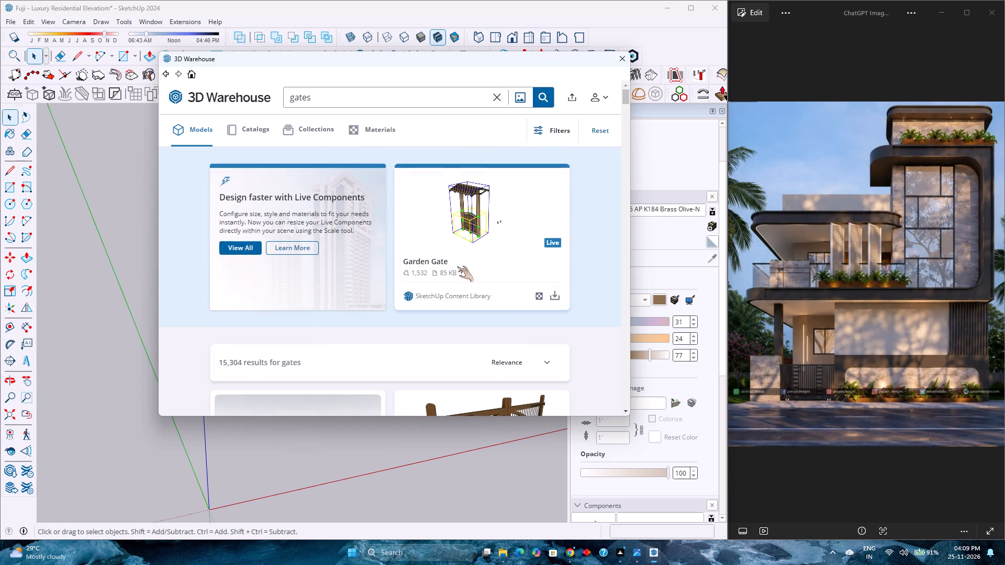
pyautogui.scroll(-9, 457, 266)
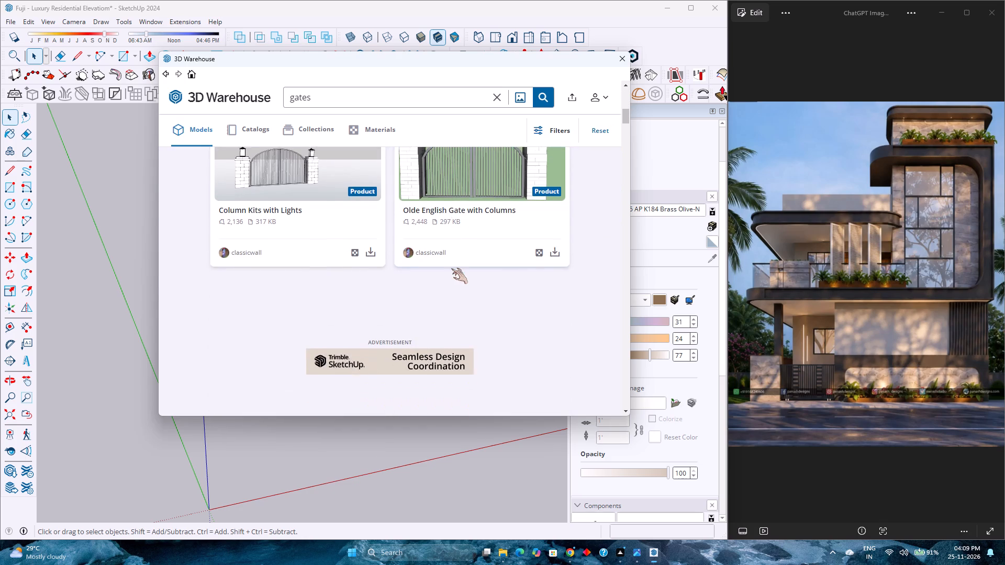
pyautogui.scroll(-7, 451, 269)
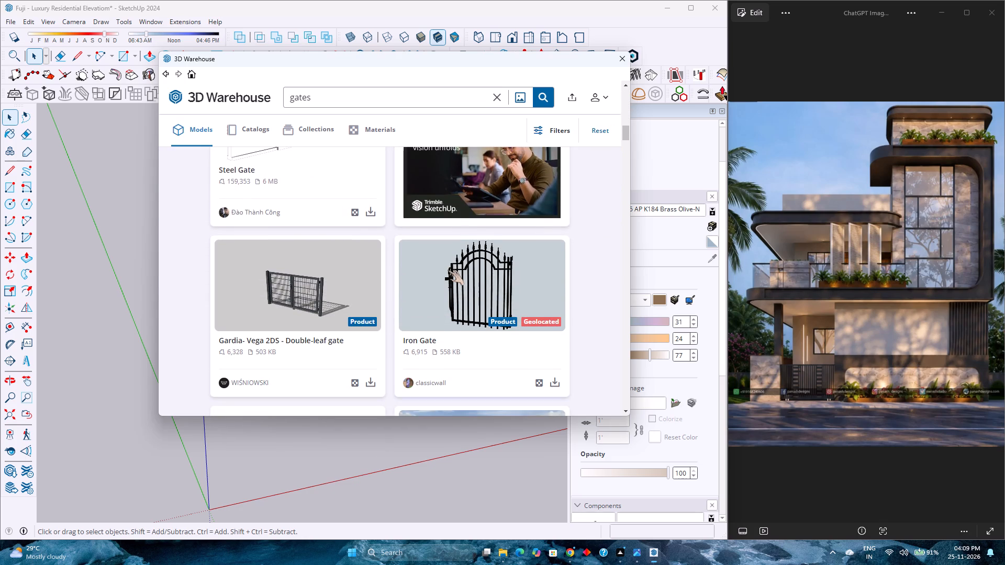
pyautogui.scroll(-7, 448, 270)
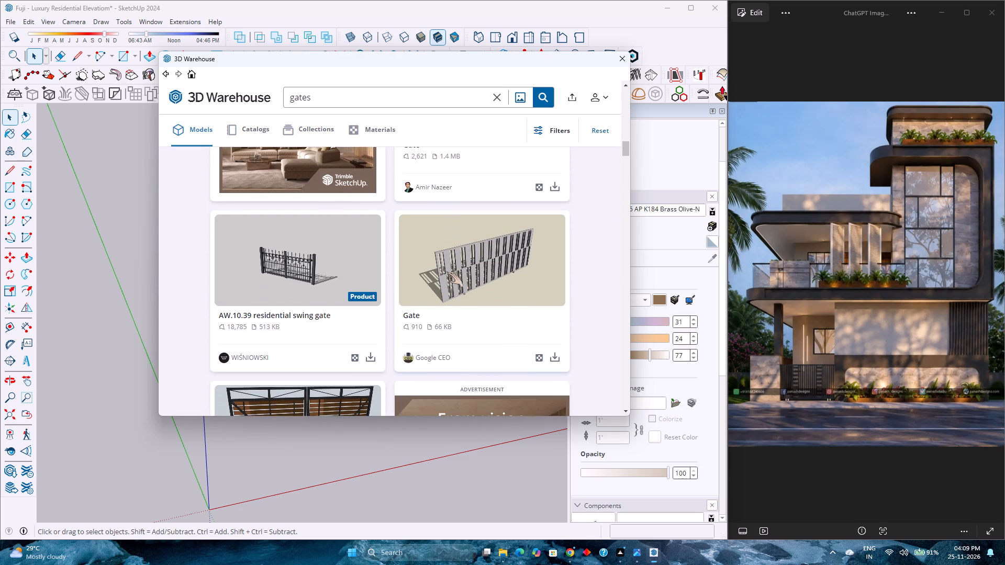
pyautogui.scroll(-5, 446, 272)
pyautogui.scroll(2, 446, 272)
pyautogui.scroll(-2, 444, 272)
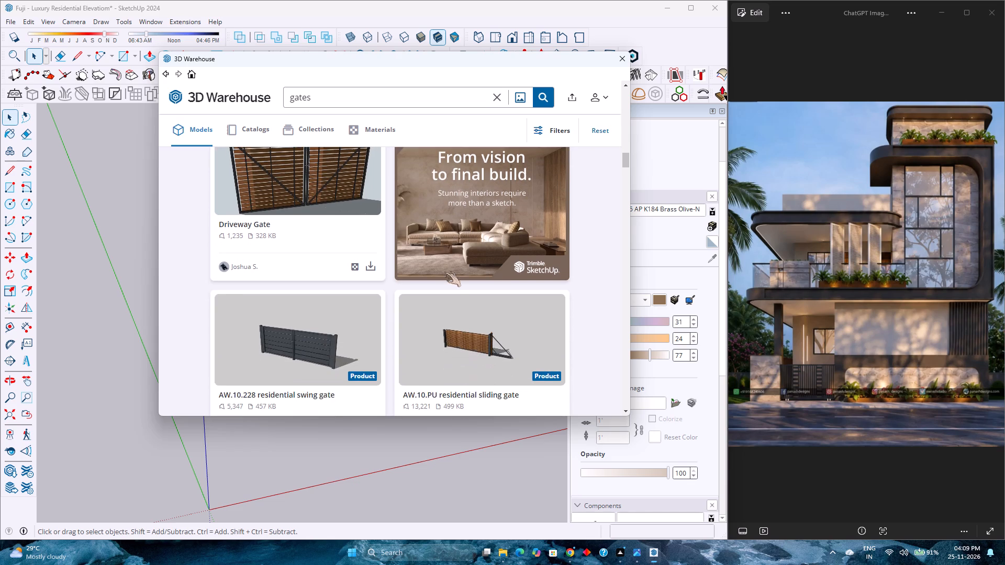
pyautogui.scroll(-5, 444, 272)
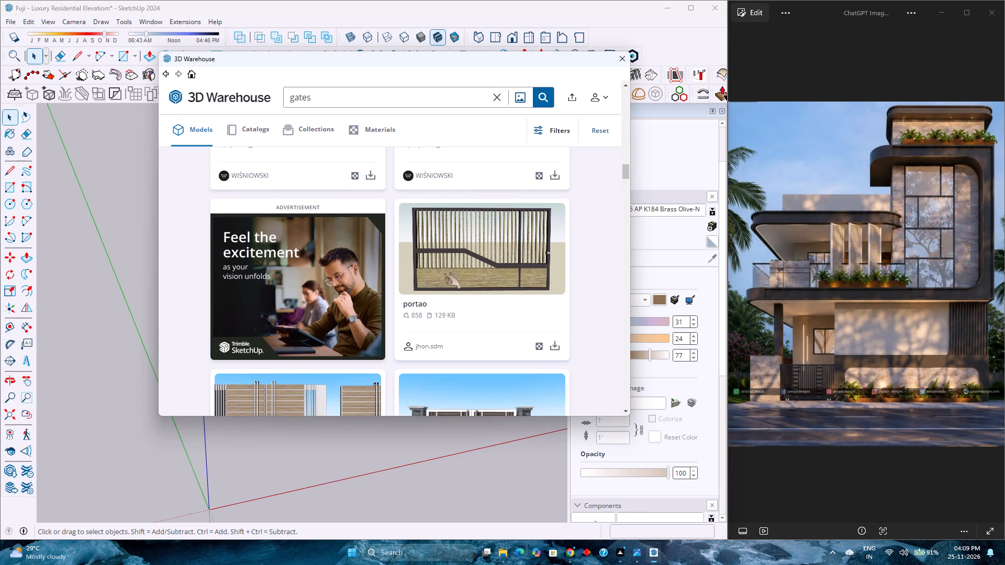
pyautogui.scroll(-7, 444, 273)
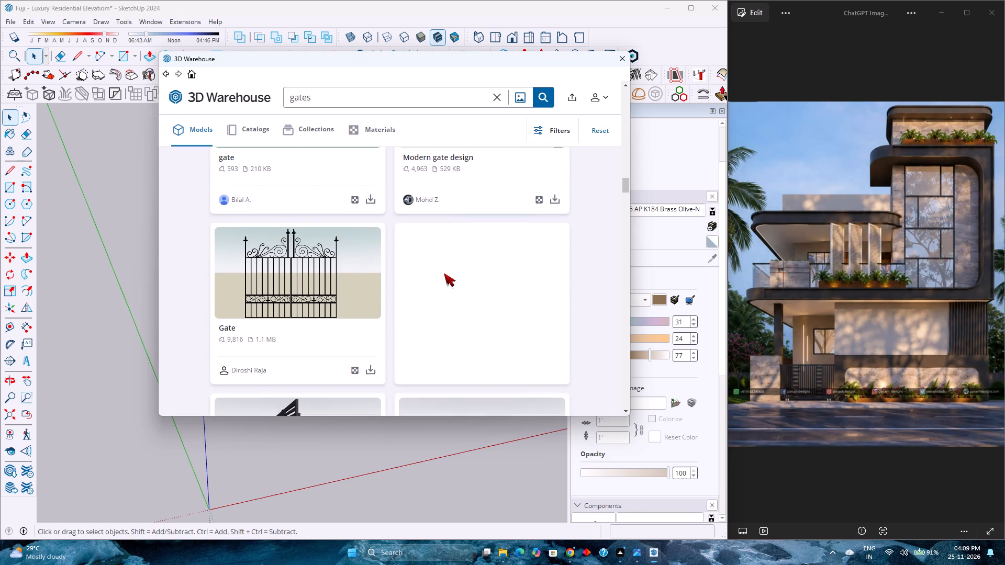
pyautogui.scroll(-3, 444, 273)
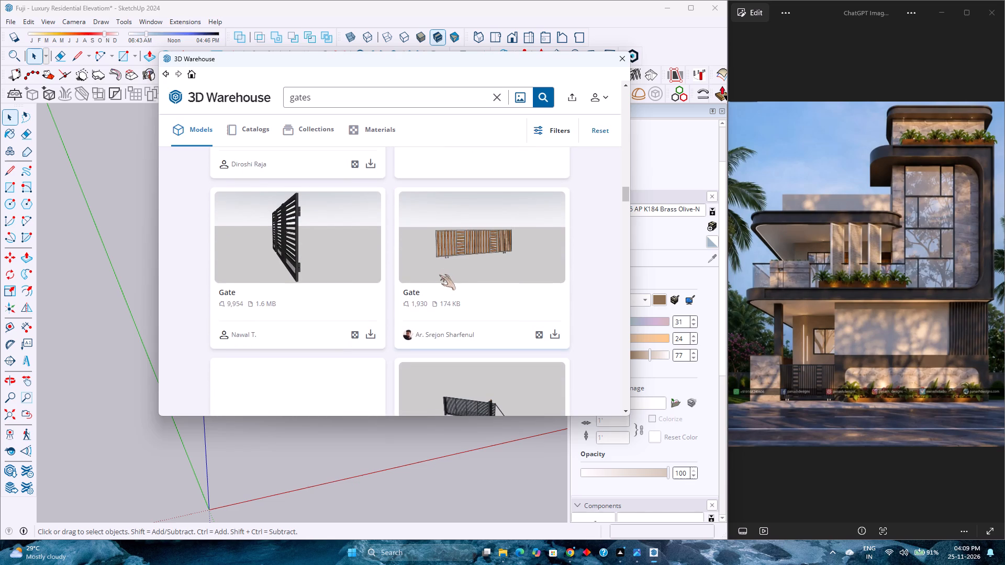
# Load the black slatted 1.6 MB "Gate" directly into the model and place it in front of the entrance opening.
pyautogui.click(366, 332)
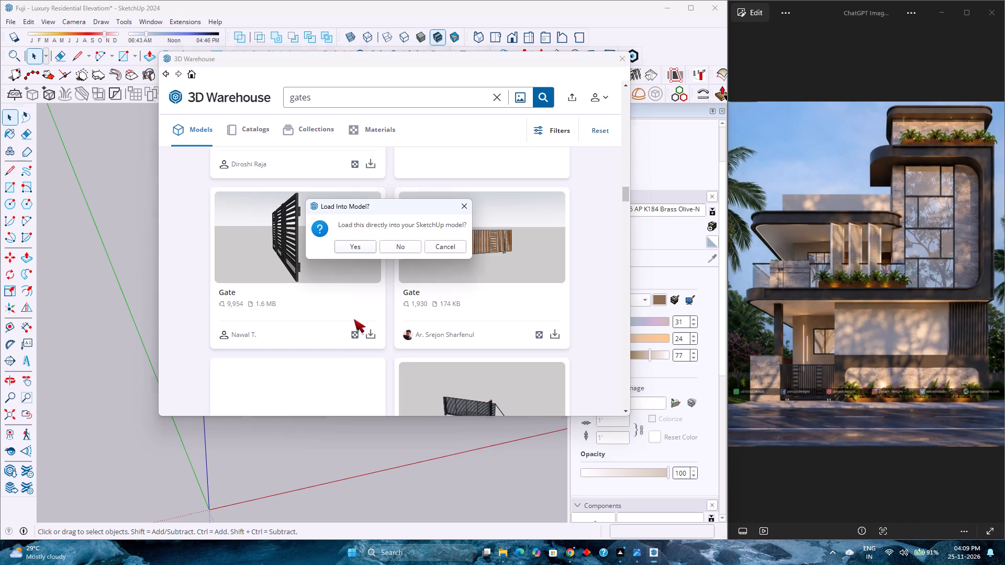
pyautogui.click(350, 245)
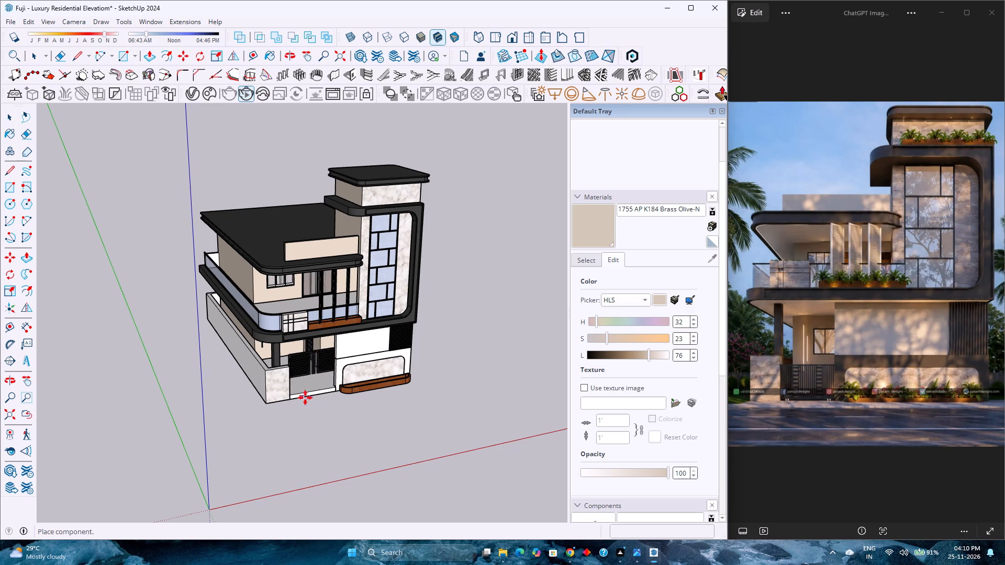
pyautogui.scroll(7, 306, 397)
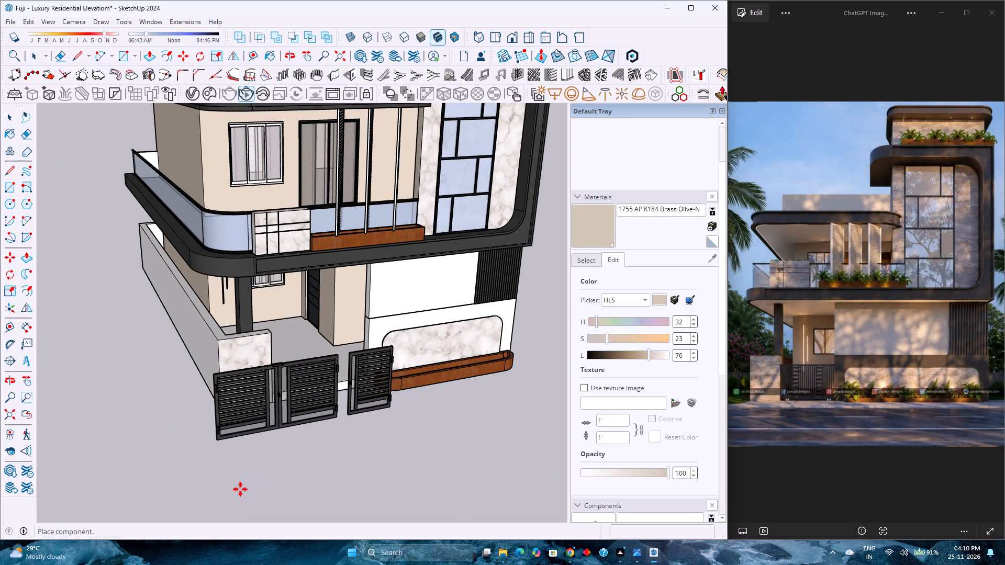
pyautogui.click(240, 489)
# Inside the gate component, delete the separate single leaf and keep the double-leaf gate.
pyautogui.scroll(7, 326, 423)
pyautogui.press('space')
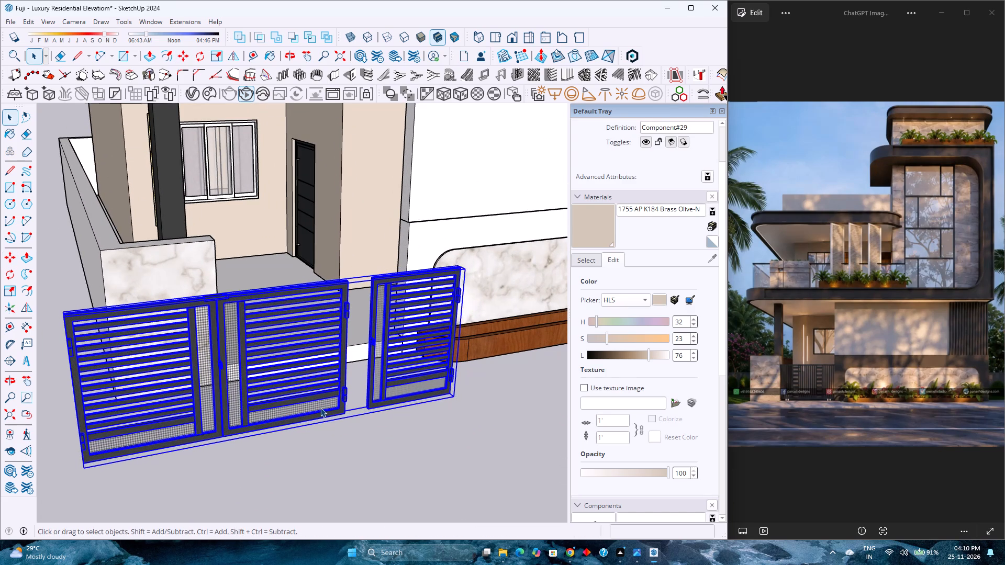
pyautogui.doubleClick(320, 408)
pyautogui.click(405, 371)
pyautogui.press('Delete')
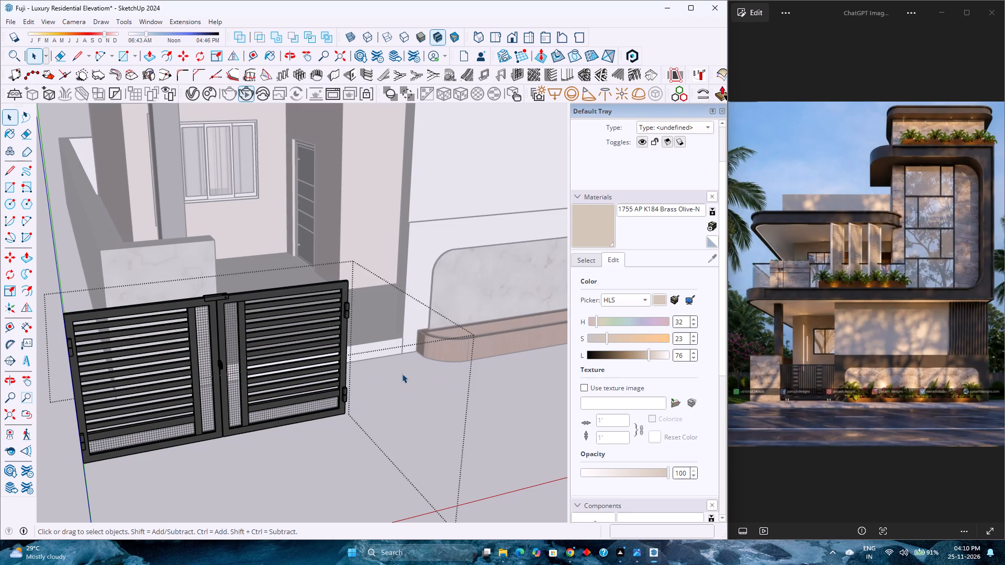
pyautogui.scroll(-5, 402, 374)
pyautogui.click(269, 374)
pyautogui.rightClick(269, 374)
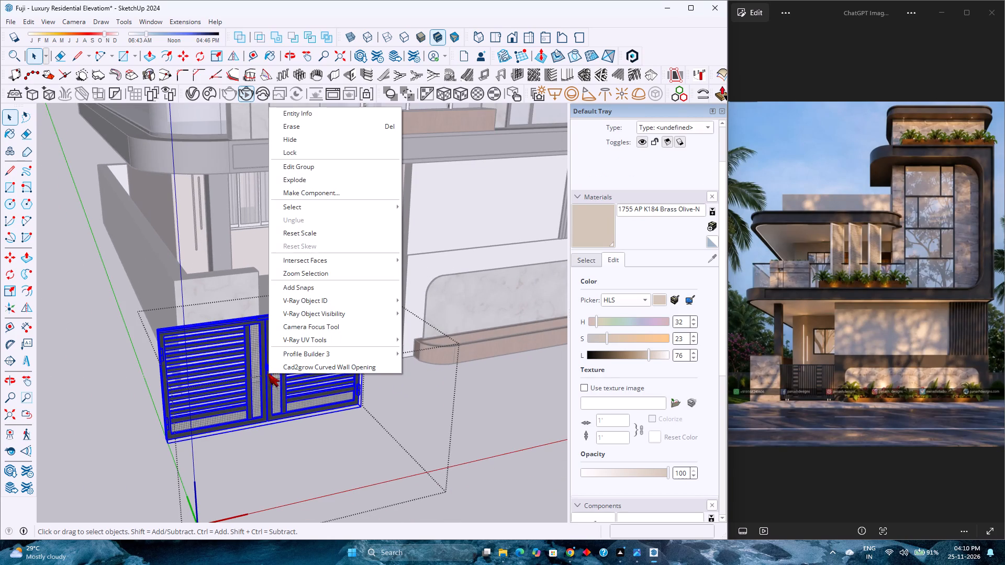
pyautogui.click(448, 221)
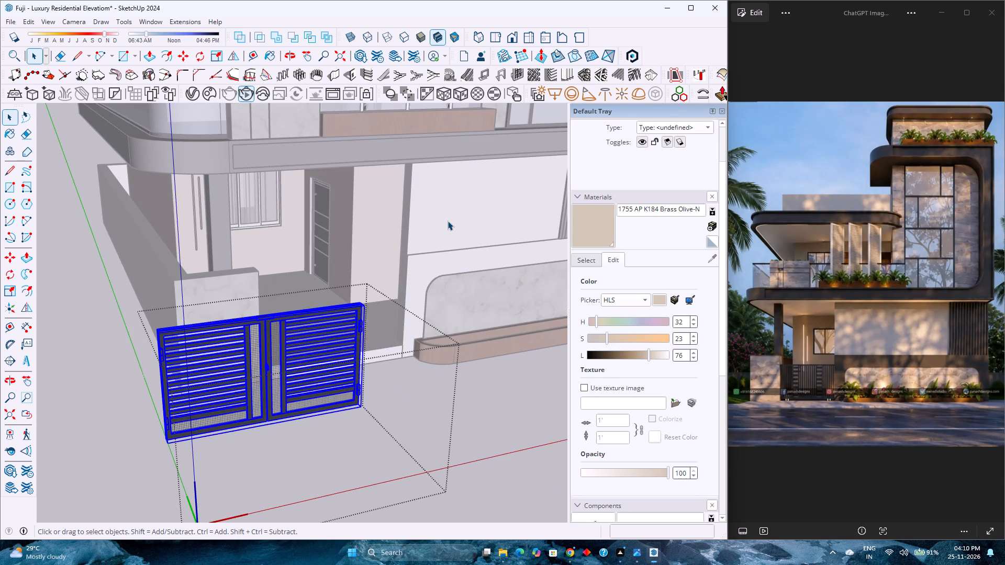
pyautogui.press('Delete')
pyautogui.click(501, 377)
# Cut the gate and paste it inside the nested boundary wall group, against the marble wall's inner edge at the entrance opening.
pyautogui.click(320, 361)
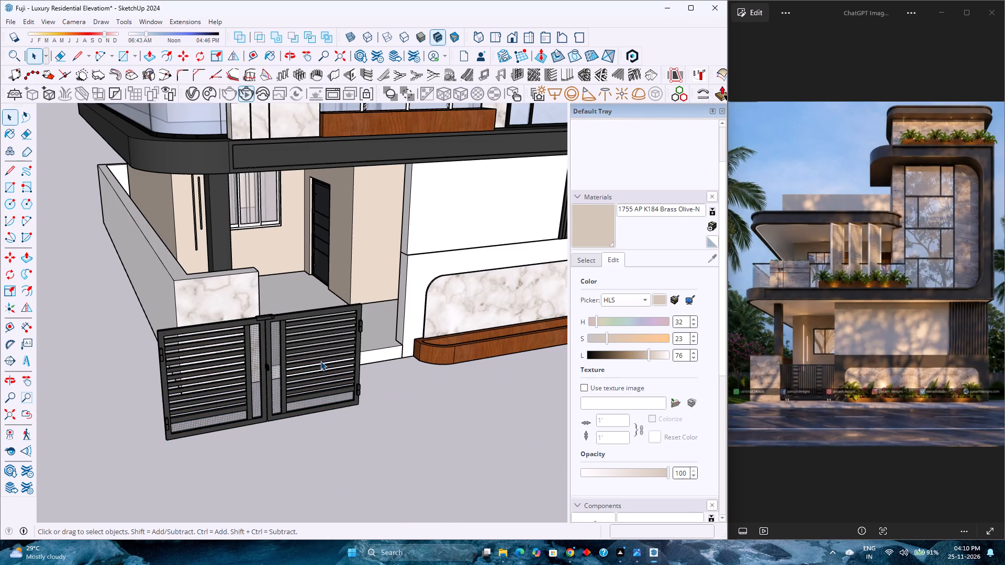
pyautogui.hotkey('ctrl', 'x')
pyautogui.doubleClick(231, 323)
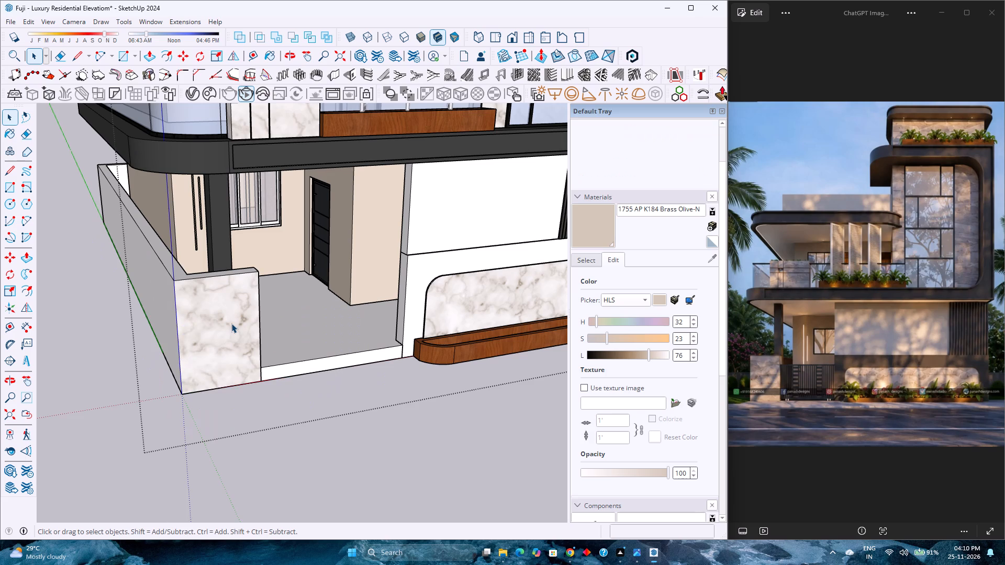
pyautogui.click(231, 323)
pyautogui.click(231, 323)
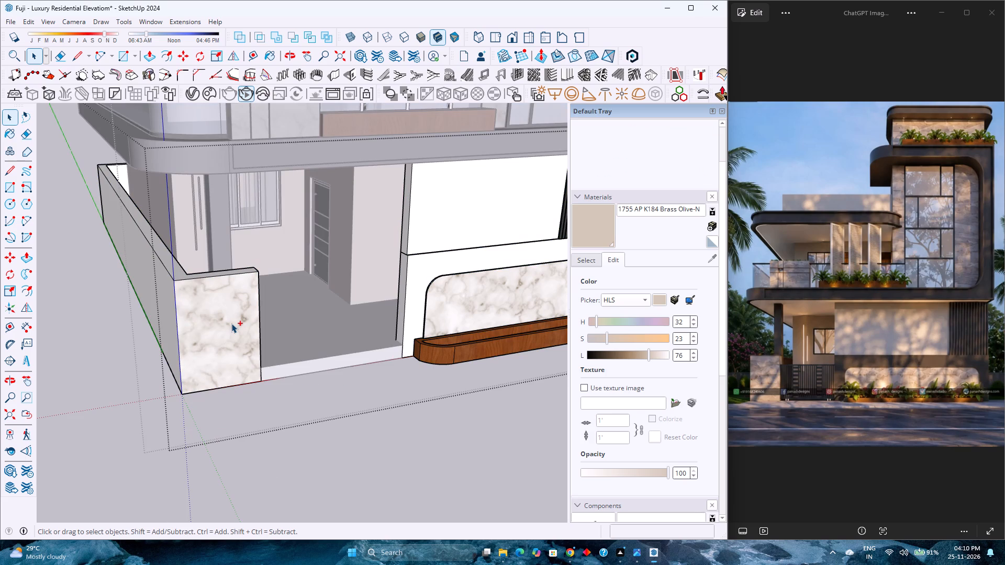
pyautogui.hotkey('ctrl', 'v')
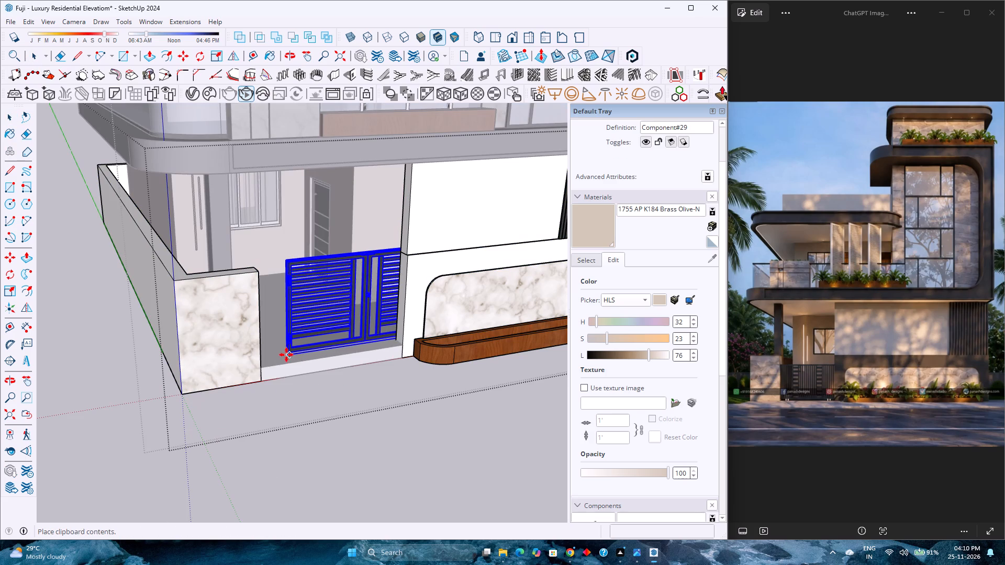
pyautogui.click(260, 369)
# Flip the gate front to back along the green axis.
pyautogui.scroll(4, 321, 327)
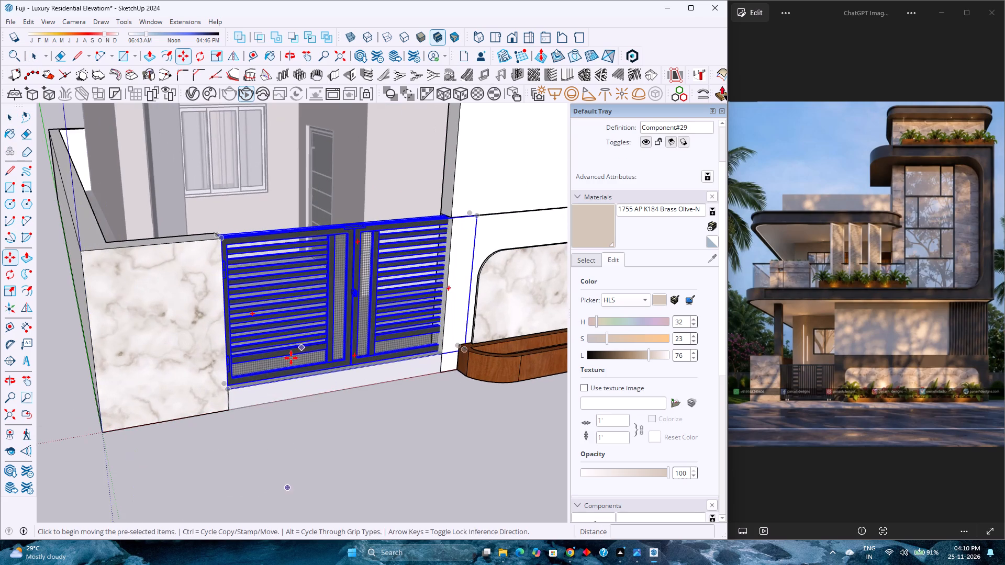
pyautogui.moveTo(228, 416); pyautogui.dragTo(141, 467, button='middle')
pyautogui.middleClick(141, 467)
pyautogui.scroll(3, 302, 276)
pyautogui.moveTo(301, 274); pyautogui.dragTo(209, 425, button='middle')
pyautogui.moveTo(231, 431); pyautogui.dragTo(330, 432, button='middle')
pyautogui.middleClick(330, 432)
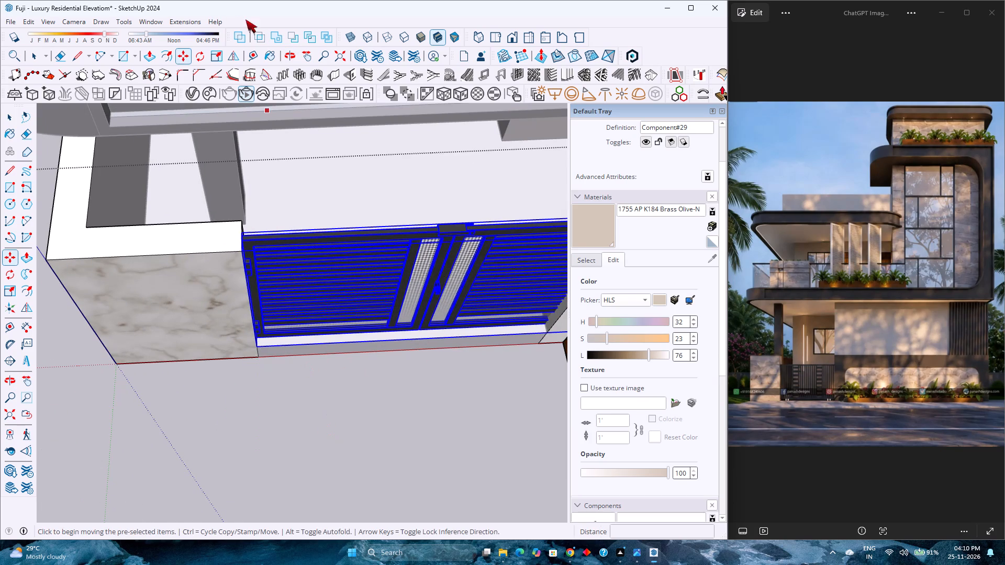
pyautogui.click(239, 56)
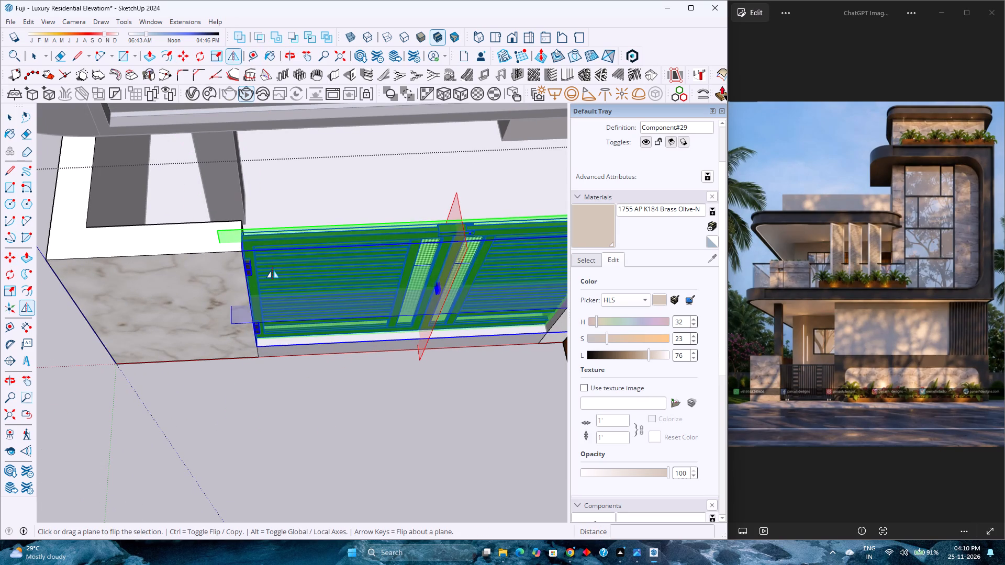
pyautogui.click(232, 232)
# Scale the gate's width along the red axis by about 0.89 so it ends at the opening's far wall edge.
pyautogui.scroll(-3, 335, 290)
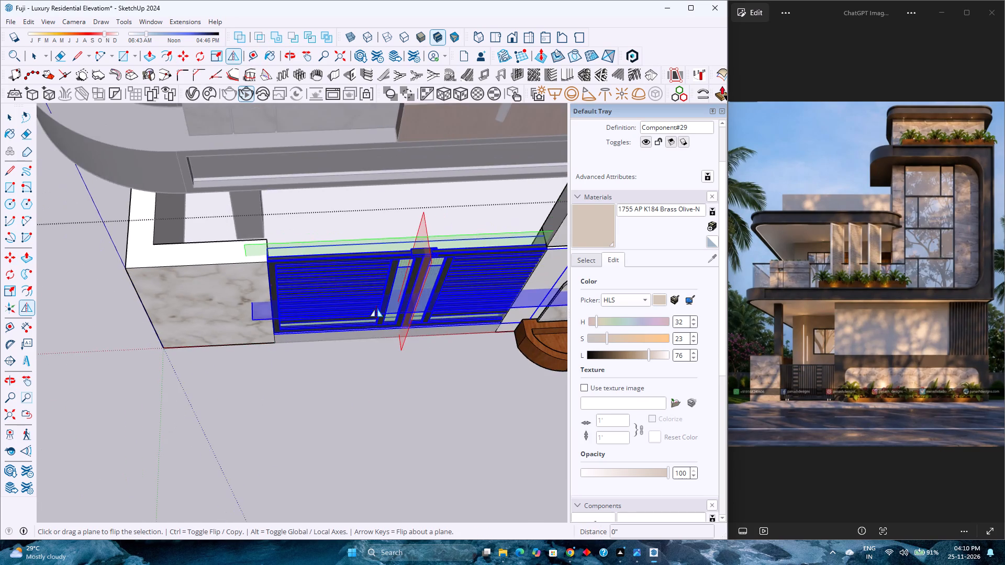
pyautogui.scroll(-3, 386, 306)
pyautogui.moveTo(386, 306); pyautogui.dragTo(340, 287, button='middle')
pyautogui.moveTo(344, 295); pyautogui.dragTo(360, 178, button='middle')
pyautogui.scroll(-3, 366, 331)
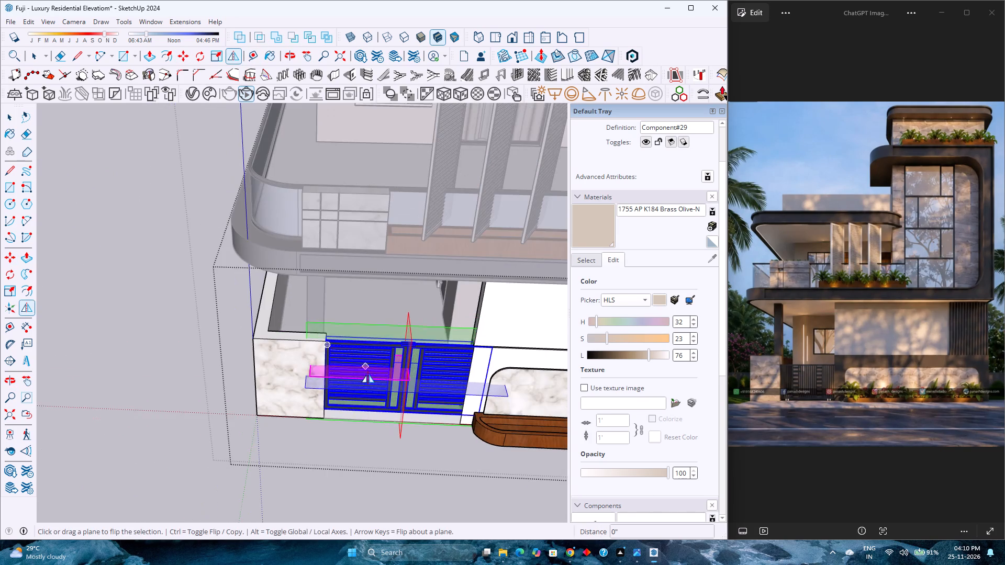
pyautogui.moveTo(368, 374); pyautogui.dragTo(320, 307, button='middle')
pyautogui.middleClick(320, 307)
pyautogui.middleClick(320, 307)
pyautogui.keyDown('shift'); pyautogui.moveTo(372, 352); pyautogui.dragTo(278, 311, button='middle'); pyautogui.keyUp('shift')
pyautogui.keyDown('shift'); pyautogui.middleClick(278, 311); pyautogui.keyUp('shift')
pyautogui.moveTo(355, 406); pyautogui.dragTo(420, 329, button='middle')
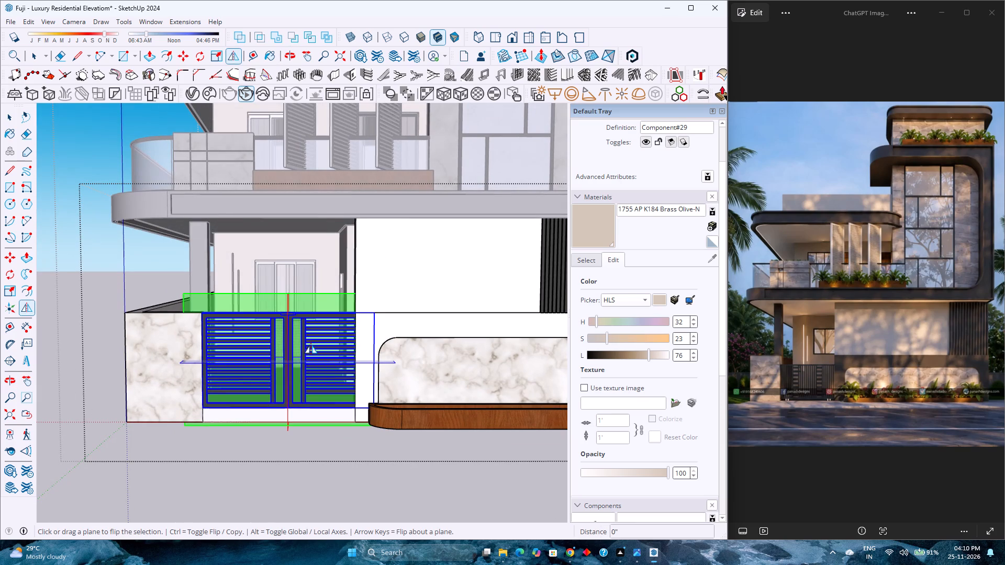
pyautogui.press('s')
pyautogui.scroll(5, 367, 358)
pyautogui.moveTo(356, 360); pyautogui.dragTo(556, 428, button='middle')
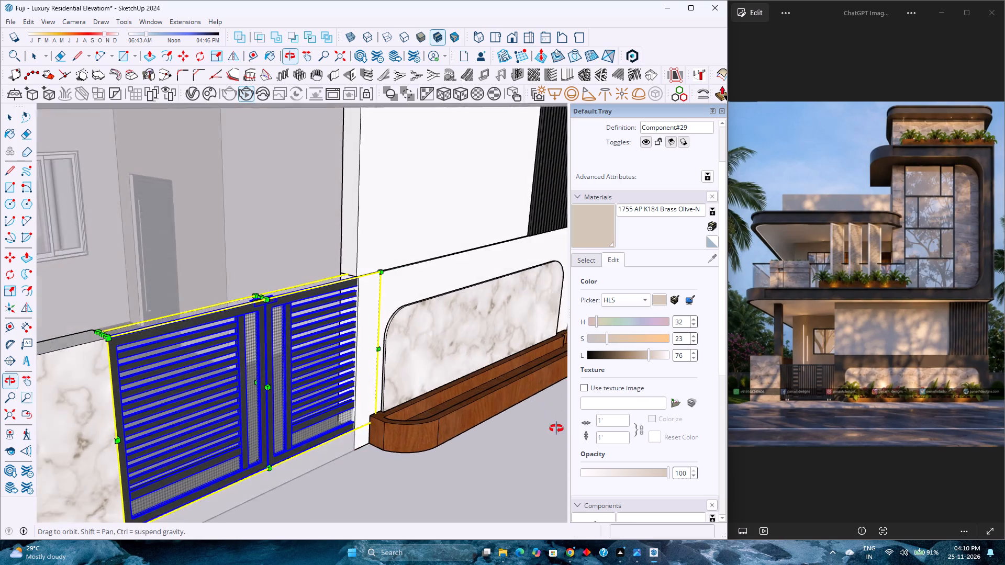
pyautogui.moveTo(556, 428); pyautogui.dragTo(557, 428, button='middle')
pyautogui.middleClick(557, 428)
pyautogui.scroll(2, 294, 364)
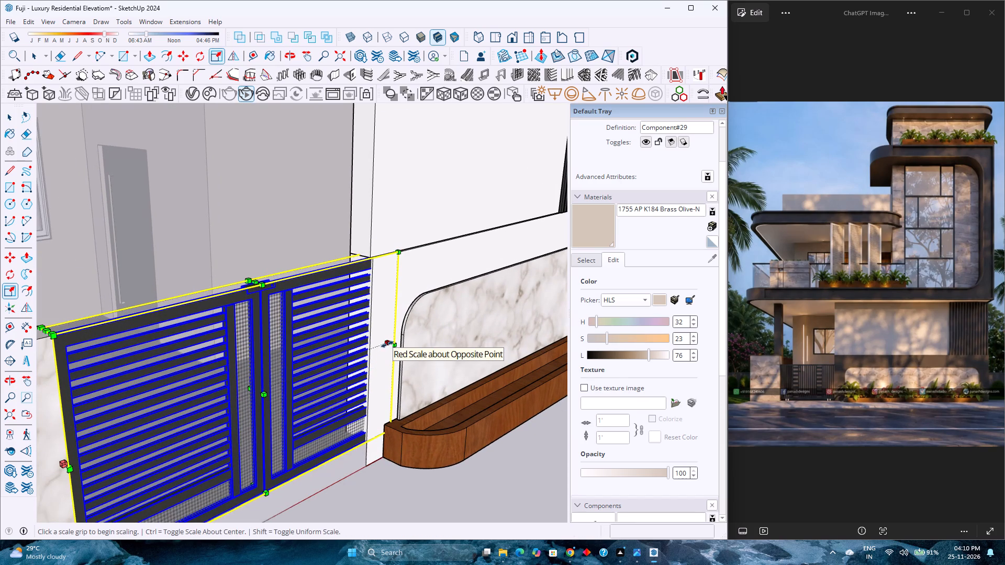
pyautogui.click(387, 344)
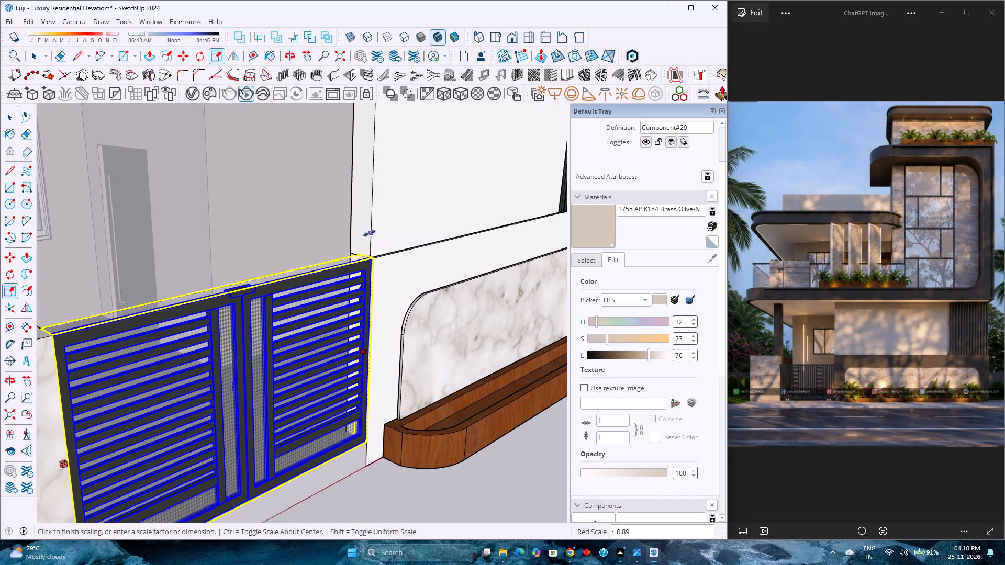
pyautogui.click(370, 233)
# Scale the gate's height along the blue axis by 0.95 and leave the nested wall groups.
pyautogui.scroll(1, 347, 290)
pyautogui.moveTo(343, 291); pyautogui.dragTo(166, 291, button='middle')
pyautogui.middleClick(166, 291)
pyautogui.scroll(-5, 210, 292)
pyautogui.keyDown('shift'); pyautogui.moveTo(186, 300); pyautogui.dragTo(561, 307, button='middle'); pyautogui.keyUp('shift')
pyautogui.keyDown('shift'); pyautogui.middleClick(561, 307); pyautogui.keyUp('shift')
pyautogui.keyDown('shift'); pyautogui.scroll(1, 561, 307); pyautogui.keyUp('shift')
pyautogui.scroll(4, 420, 266)
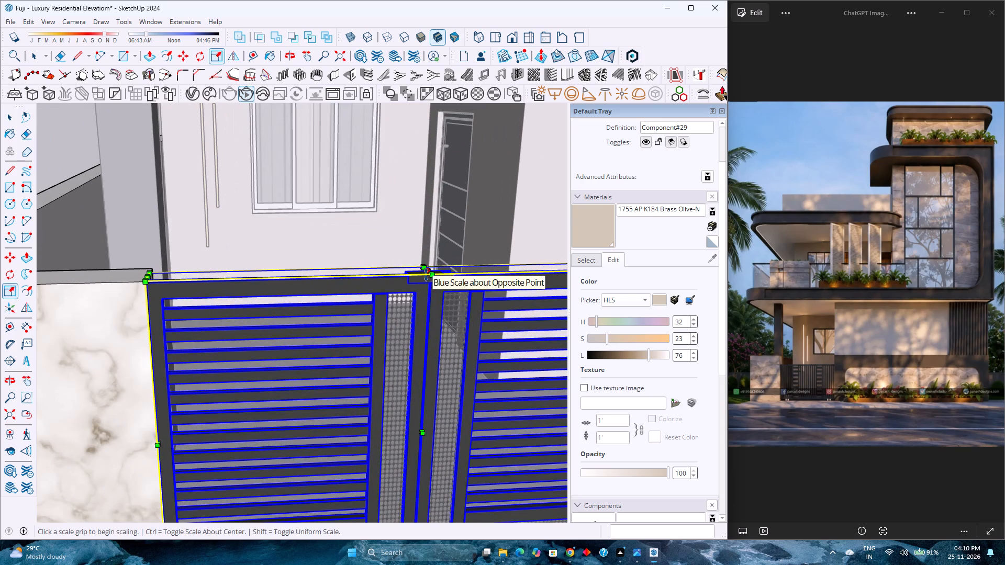
pyautogui.click(426, 275)
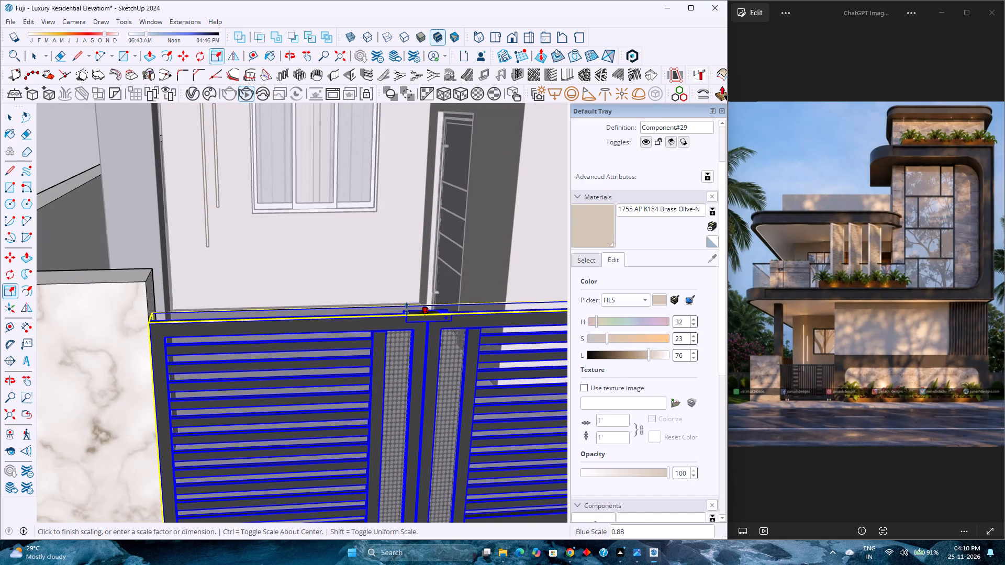
pyautogui.write('0.95')
pyautogui.press('Return')
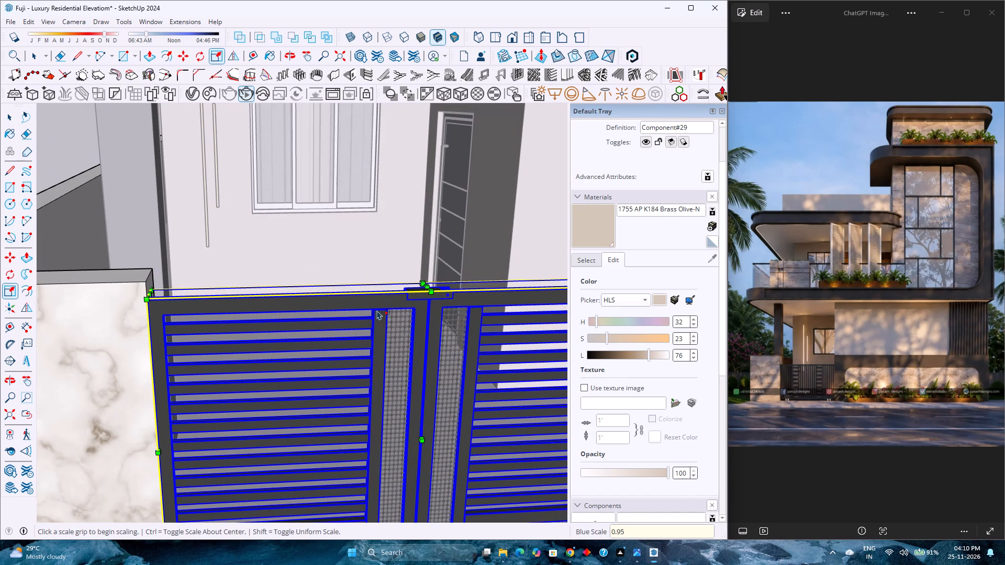
pyautogui.scroll(-2, 272, 302)
pyautogui.press('space')
pyautogui.scroll(-8, 260, 293)
pyautogui.click(314, 438)
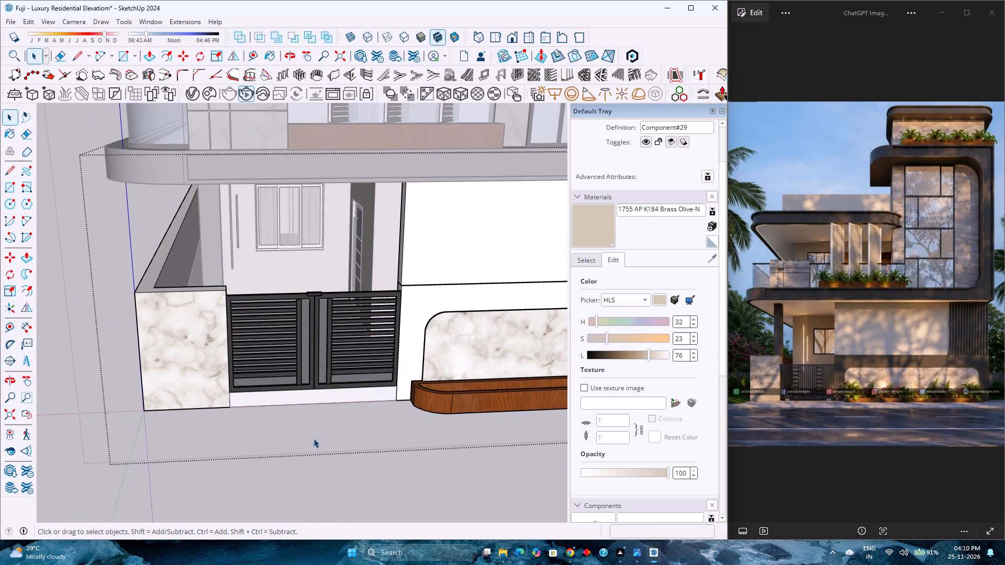
pyautogui.scroll(-1, 321, 444)
pyautogui.moveTo(319, 444); pyautogui.dragTo(251, 329, button='middle')
pyautogui.scroll(-8, 251, 326)
pyautogui.click(315, 457)
# Inspect the fitted gate, the white sill beneath it and the adjoining wooden planter up close.
pyautogui.moveTo(289, 394); pyautogui.dragTo(429, 504, button='middle')
pyautogui.middleClick(429, 504)
pyautogui.scroll(8, 314, 392)
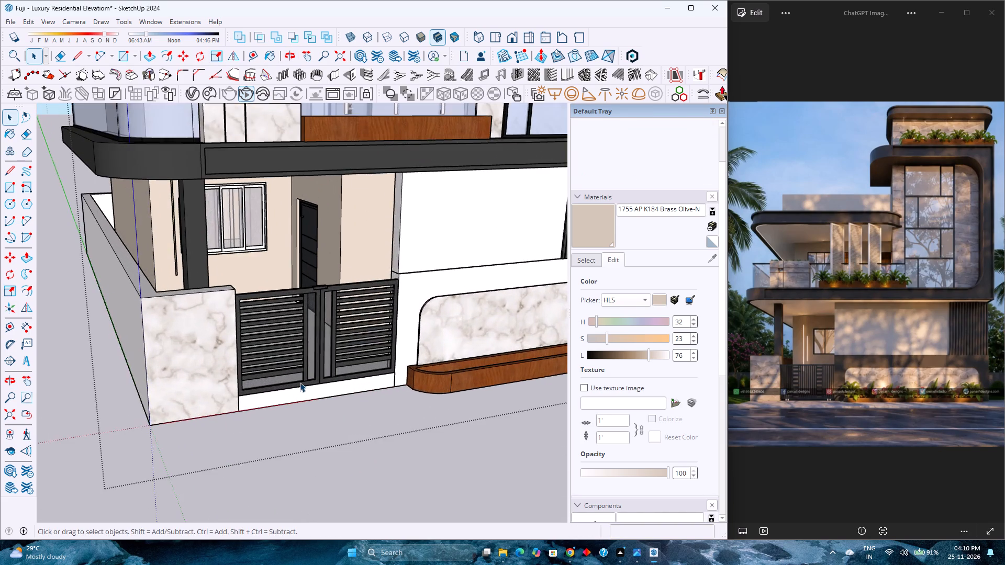
pyautogui.scroll(8, 300, 382)
pyautogui.scroll(-9, 300, 382)
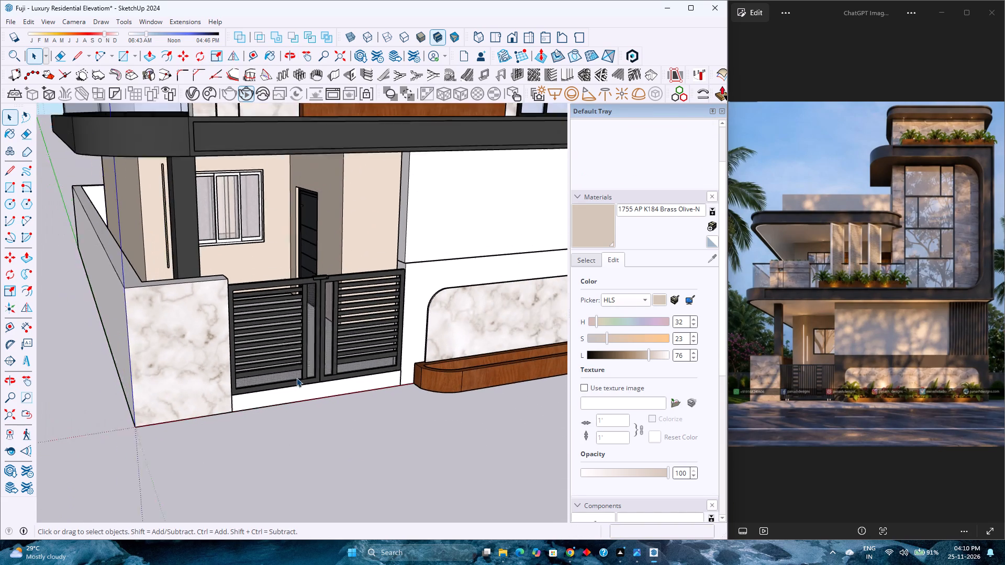
pyautogui.scroll(12, 443, 388)
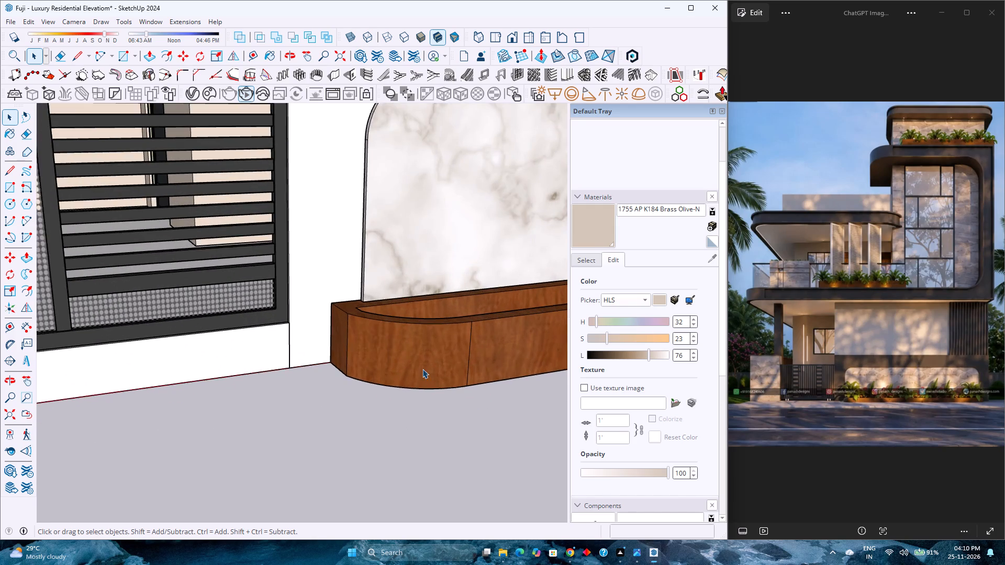
# Examine the rounded end of the ground-level wooden planter and its junction with the boundary wall from above.
pyautogui.moveTo(422, 369); pyautogui.dragTo(469, 523, button='middle')
pyautogui.scroll(7, 328, 314)
pyautogui.moveTo(380, 296); pyautogui.dragTo(414, 488, button='middle')
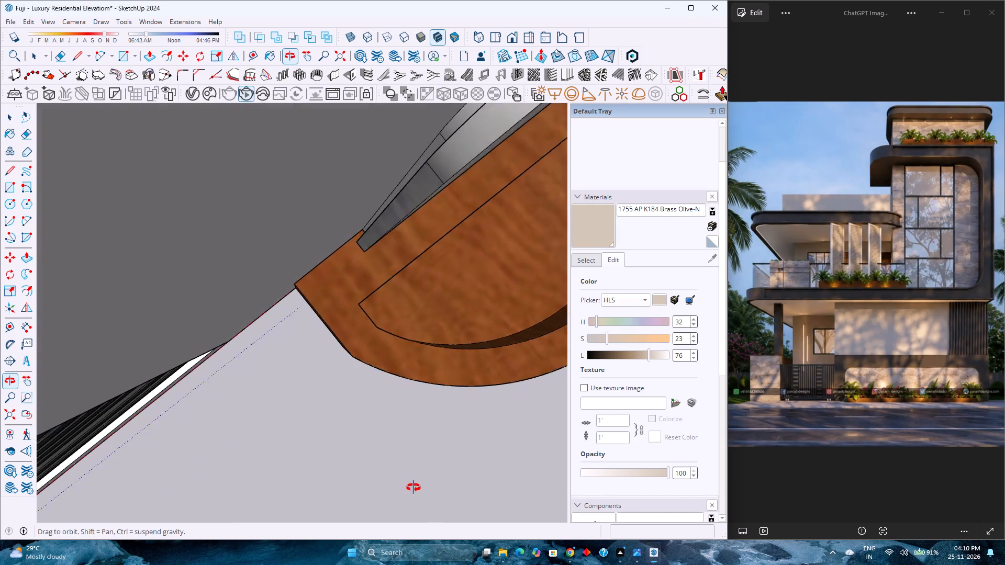
pyautogui.moveTo(414, 488); pyautogui.dragTo(475, 448, button='middle')
pyautogui.middleClick(466, 435)
pyautogui.middleClick(449, 415)
pyautogui.middleClick(437, 402)
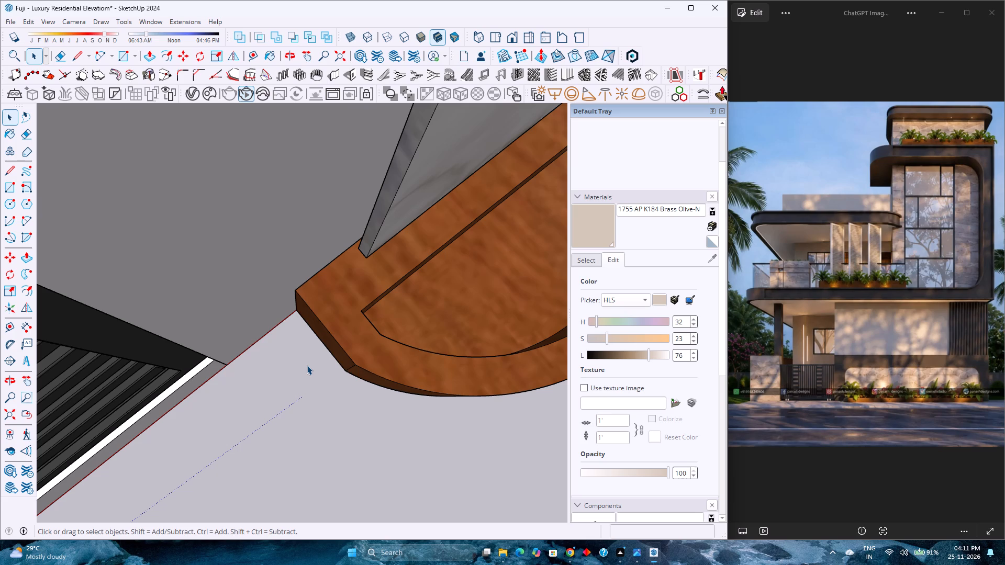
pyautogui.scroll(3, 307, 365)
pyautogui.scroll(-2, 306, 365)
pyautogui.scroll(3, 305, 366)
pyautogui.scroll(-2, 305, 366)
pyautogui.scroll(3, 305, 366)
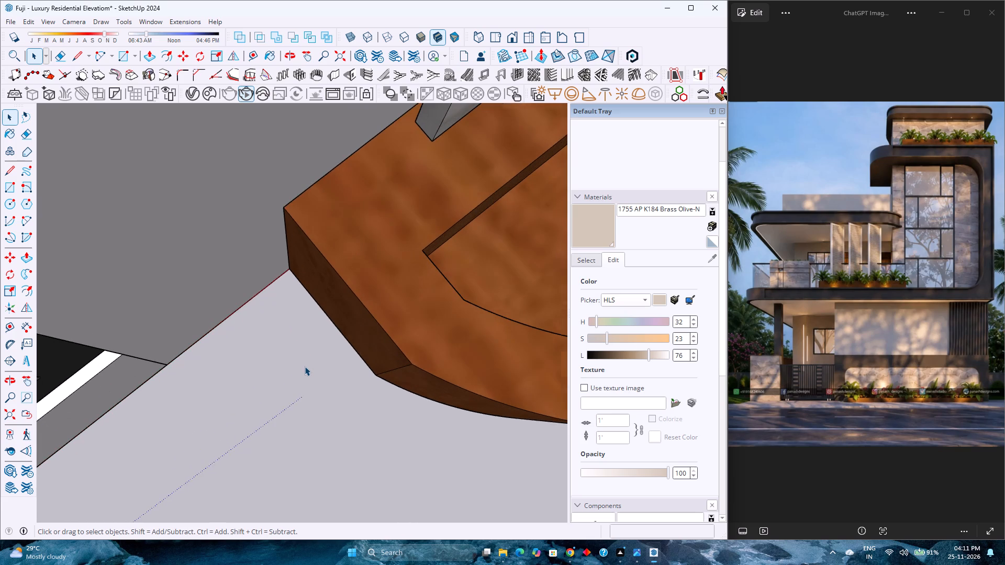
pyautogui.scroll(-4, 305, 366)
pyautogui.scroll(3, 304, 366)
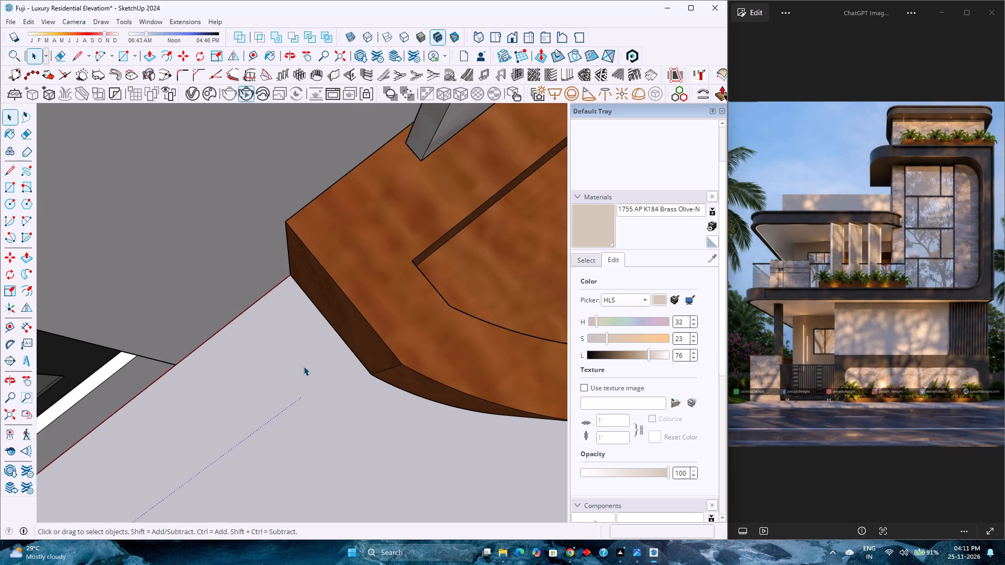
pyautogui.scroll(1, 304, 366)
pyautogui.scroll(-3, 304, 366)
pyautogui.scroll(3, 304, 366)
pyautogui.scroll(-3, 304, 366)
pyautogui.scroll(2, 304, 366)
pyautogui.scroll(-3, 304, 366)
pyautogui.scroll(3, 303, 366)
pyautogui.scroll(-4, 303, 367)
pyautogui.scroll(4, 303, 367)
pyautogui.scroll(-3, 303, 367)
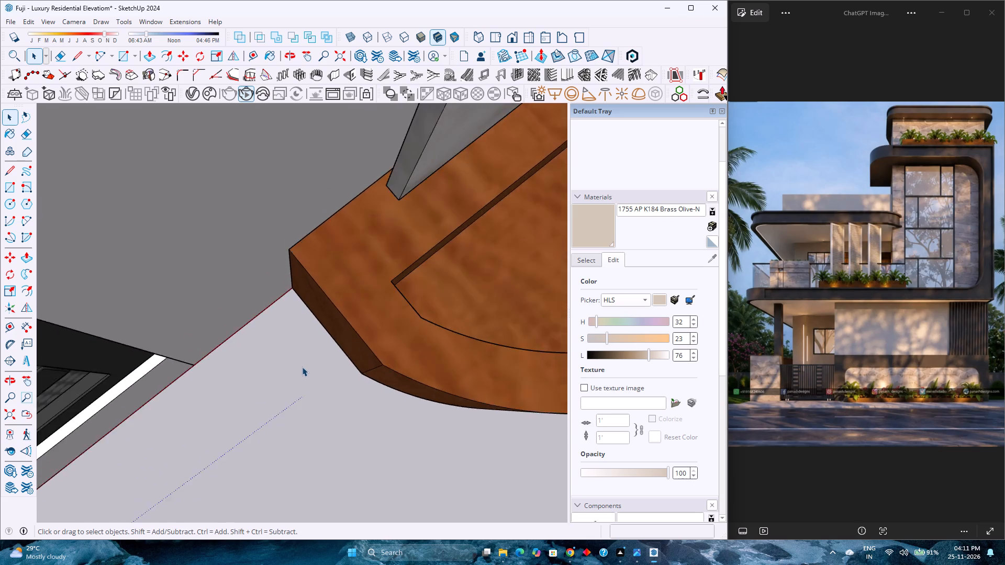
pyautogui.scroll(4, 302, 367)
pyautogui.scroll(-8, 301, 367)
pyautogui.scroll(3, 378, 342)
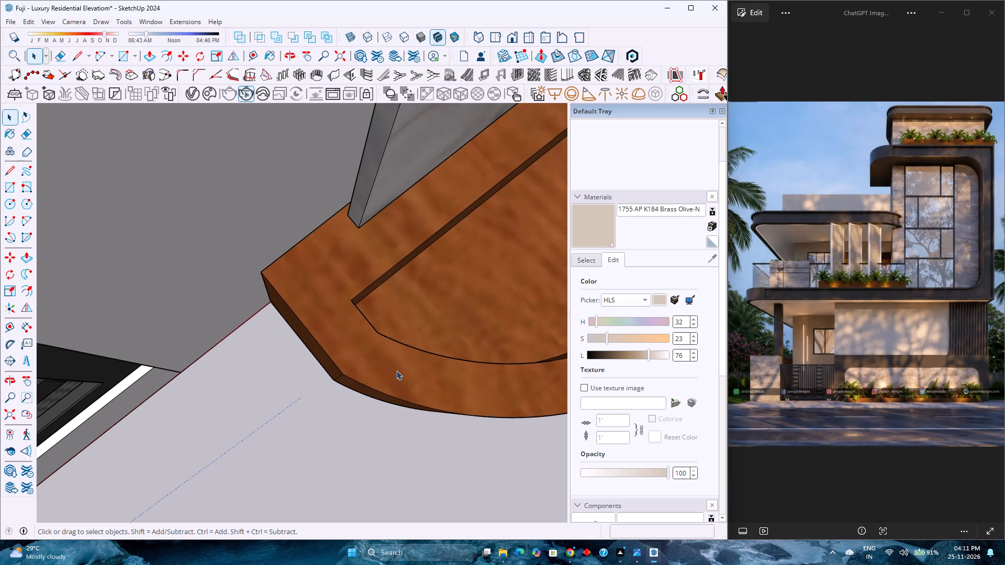
# Examine the inner corner of the wooden planter's recess up close.
pyautogui.moveTo(395, 370); pyautogui.dragTo(352, 356, button='middle')
pyautogui.middleClick(352, 356)
pyautogui.scroll(3, 362, 347)
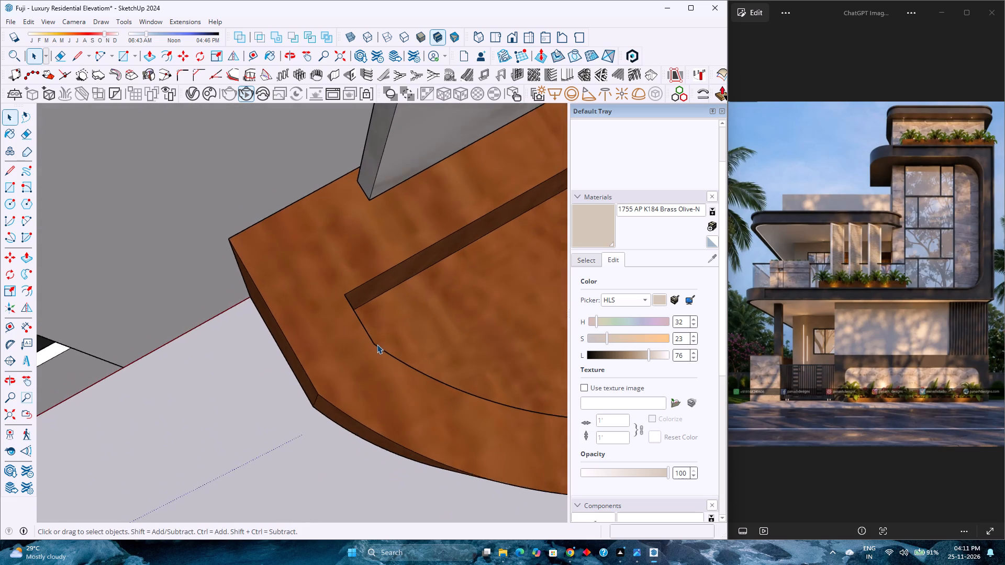
pyautogui.scroll(11, 377, 344)
pyautogui.click(369, 339)
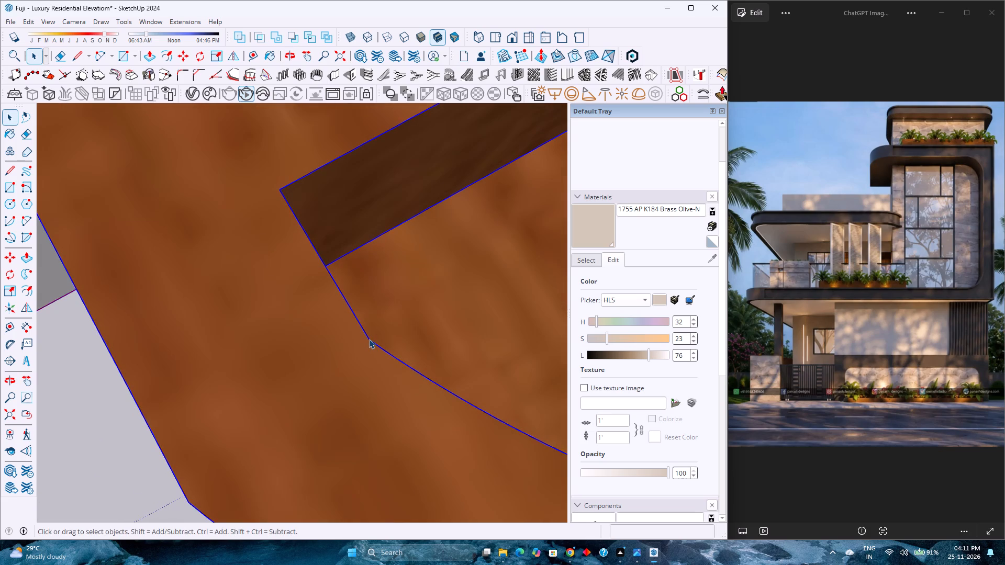
# Review the whole building from overhead, from below and from the front.
pyautogui.scroll(-11, 366, 354)
pyautogui.scroll(-20, 366, 351)
pyautogui.scroll(-5, 366, 351)
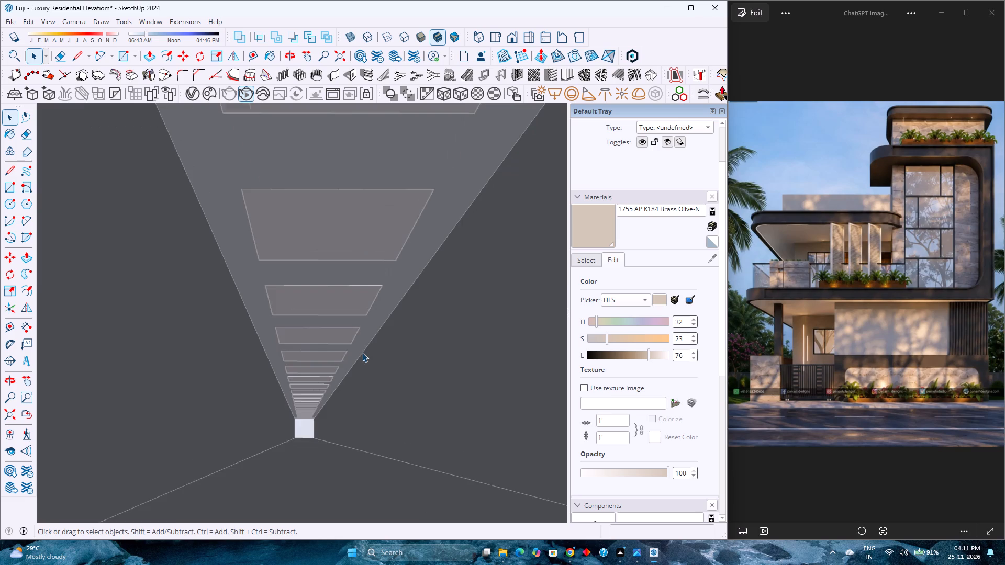
pyautogui.scroll(-2, 362, 353)
pyautogui.click(9, 410)
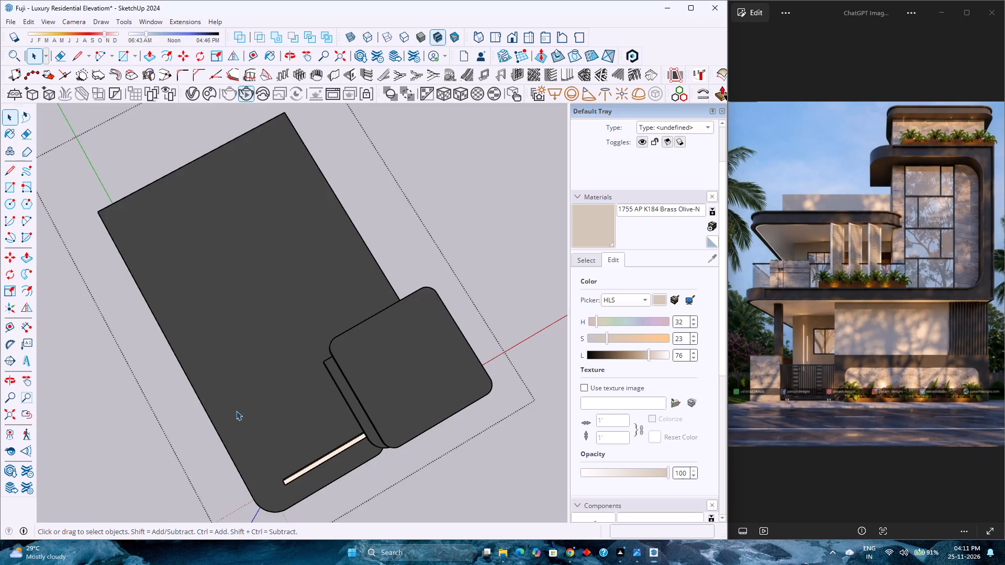
pyautogui.moveTo(218, 414); pyautogui.dragTo(212, 308, button='middle')
pyautogui.middleClick(213, 308)
pyautogui.moveTo(342, 472); pyautogui.dragTo(270, 348, button='middle')
pyautogui.moveTo(325, 451); pyautogui.dragTo(295, 349, button='middle')
pyautogui.middleClick(295, 349)
pyautogui.moveTo(301, 404); pyautogui.dragTo(285, 330, button='middle')
pyautogui.middleClick(285, 328)
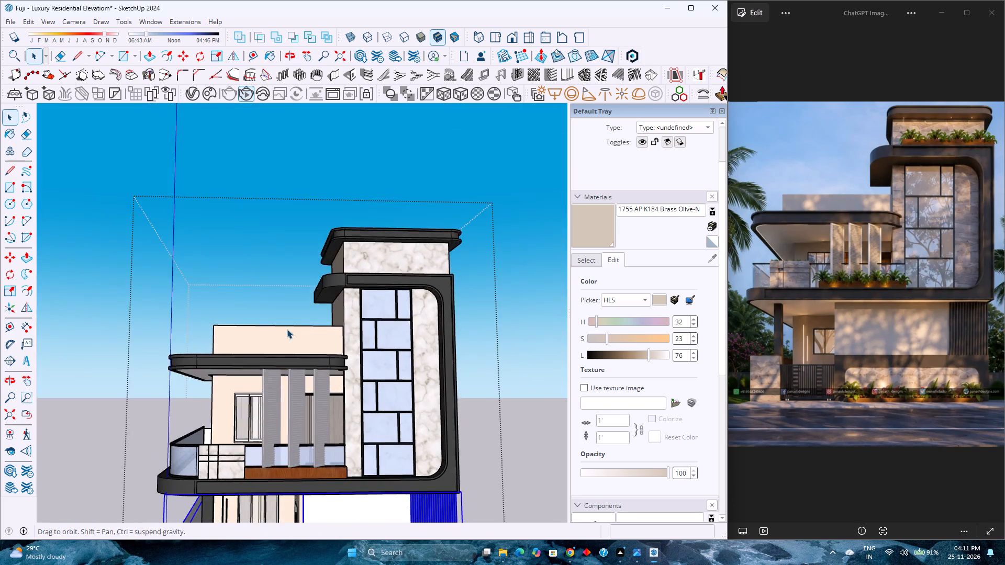
pyautogui.moveTo(298, 406); pyautogui.dragTo(287, 339, button='middle')
pyautogui.middleClick(287, 339)
pyautogui.moveTo(292, 404); pyautogui.dragTo(297, 345, button='middle')
pyautogui.middleClick(297, 344)
pyautogui.scroll(2, 292, 382)
pyautogui.scroll(-12, 325, 361)
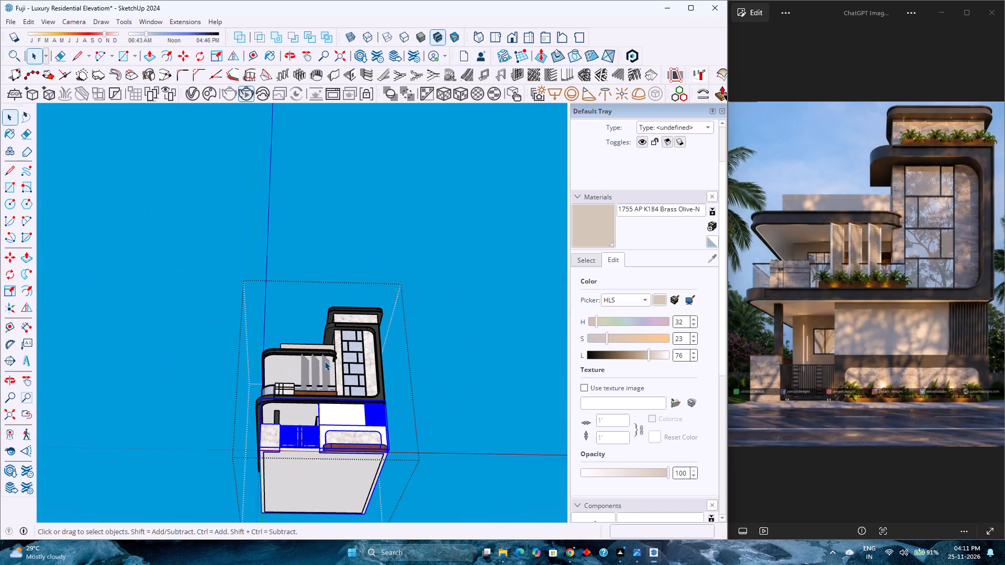
pyautogui.click(446, 354)
pyautogui.moveTo(349, 392); pyautogui.dragTo(328, 495, button='middle')
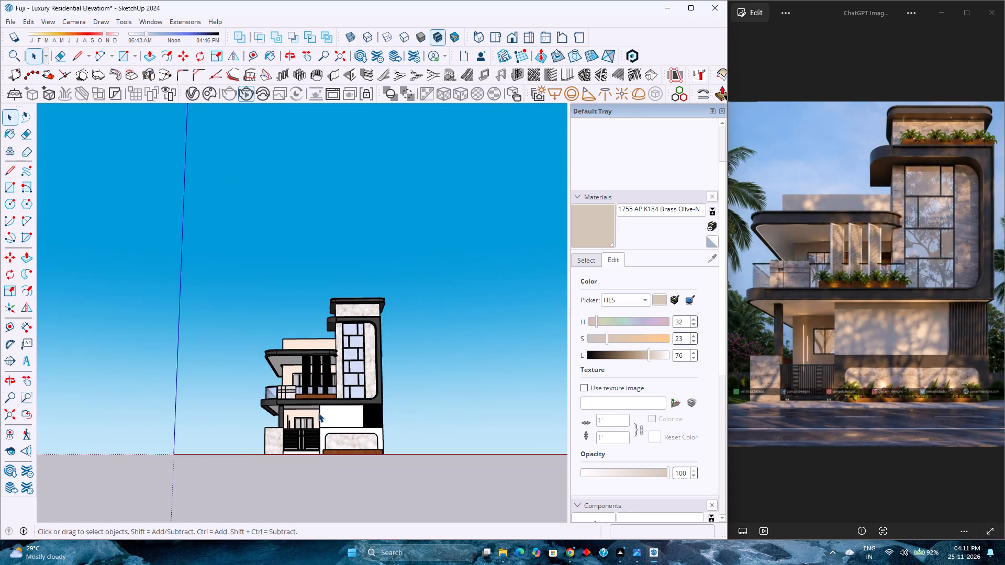
# Copy the three vertical louvre panels standing at the first-floor balcony planter.
pyautogui.click(317, 390)
pyautogui.scroll(3, 317, 390)
pyautogui.moveTo(317, 390); pyautogui.dragTo(319, 401, button='middle')
pyautogui.moveTo(319, 401); pyautogui.dragTo(326, 471, button='middle')
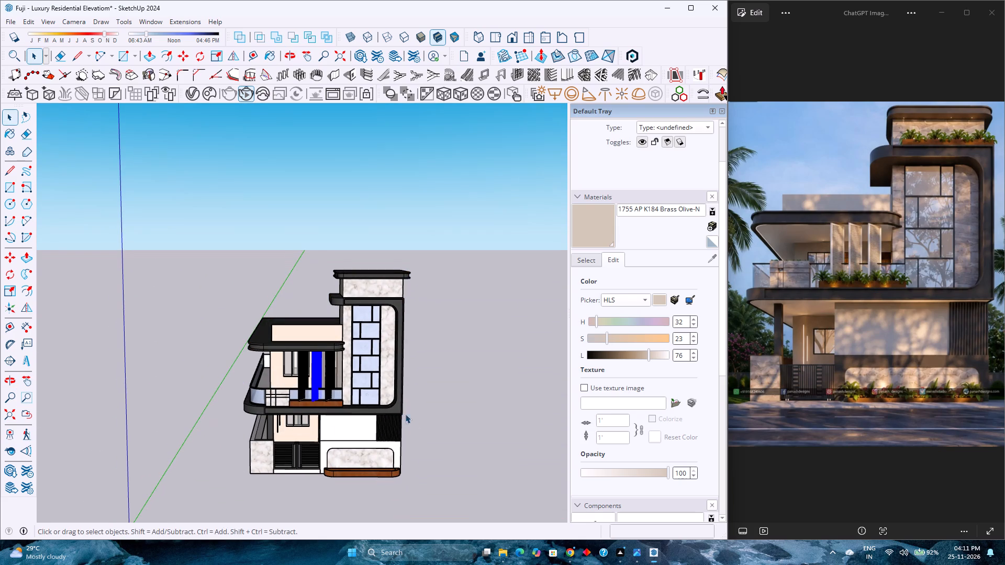
pyautogui.scroll(3, 332, 375)
pyautogui.click(330, 379)
pyautogui.scroll(3, 329, 379)
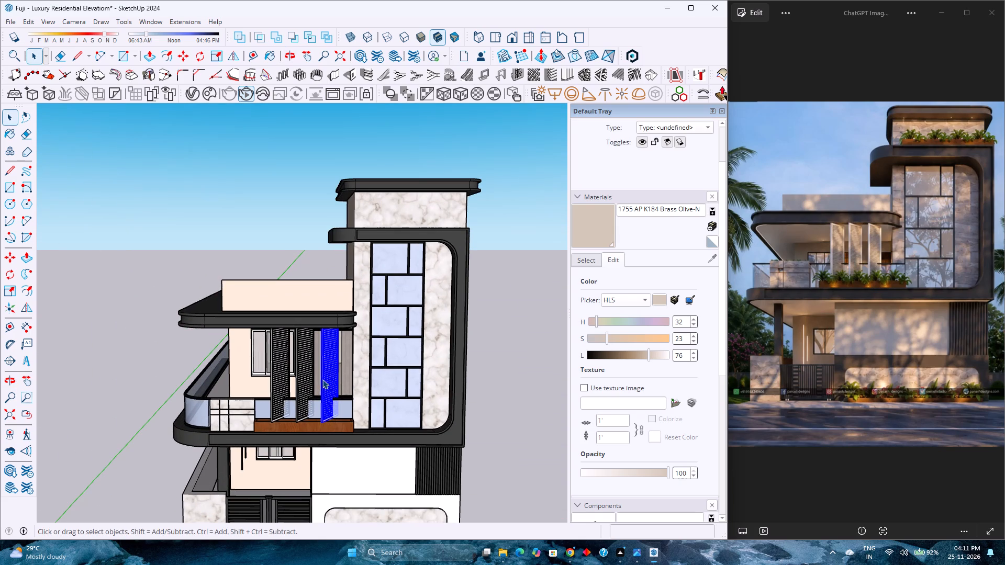
pyautogui.keyDown('ctrl'); pyautogui.click(301, 382); pyautogui.keyUp('ctrl')
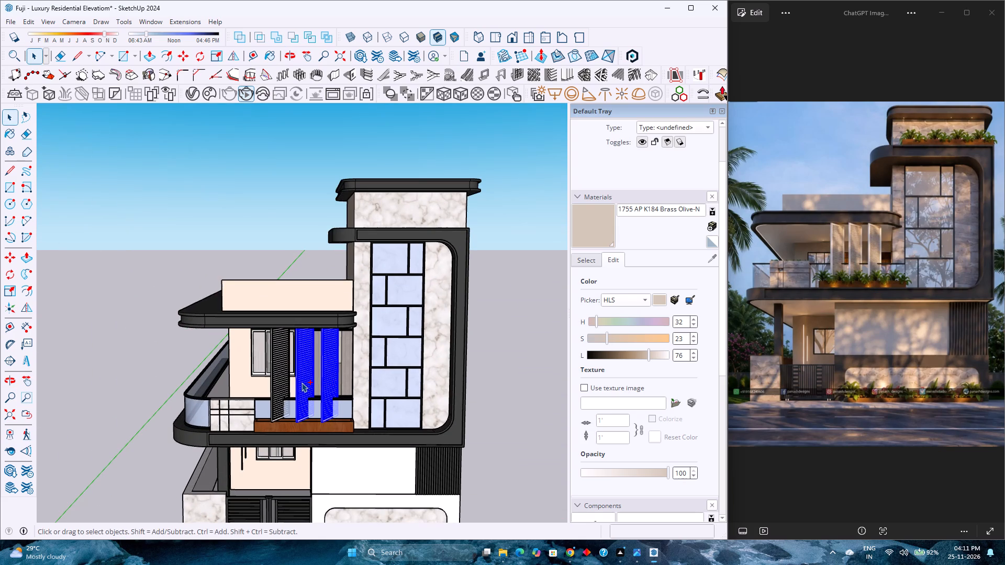
pyautogui.keyDown('ctrl'); pyautogui.click(274, 375); pyautogui.keyUp('ctrl')
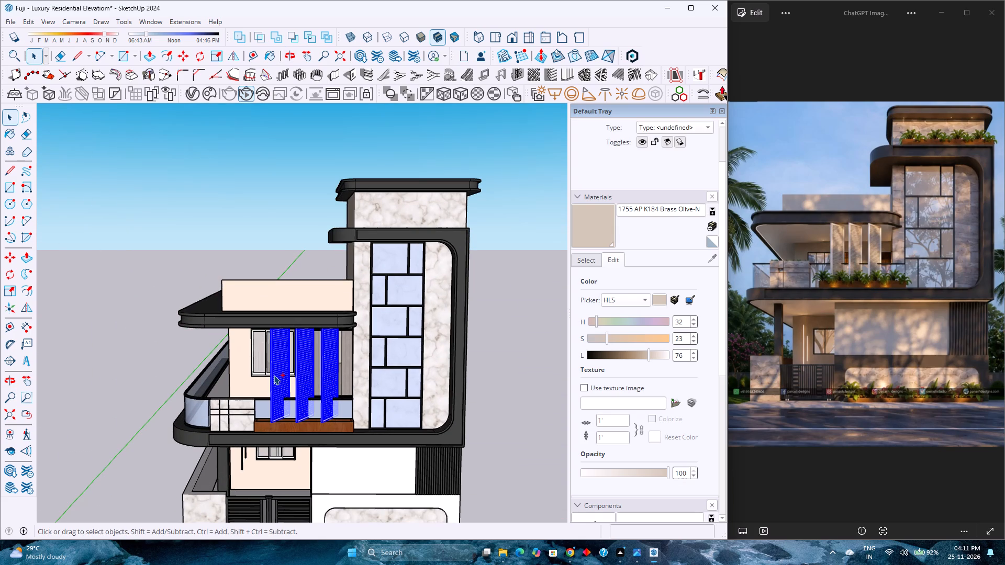
pyautogui.hotkey('ctrl', 'c')
# Paste the three louvre panels inside the nested dark frame and railing group, at the base of the existing louvres.
pyautogui.doubleClick(413, 375)
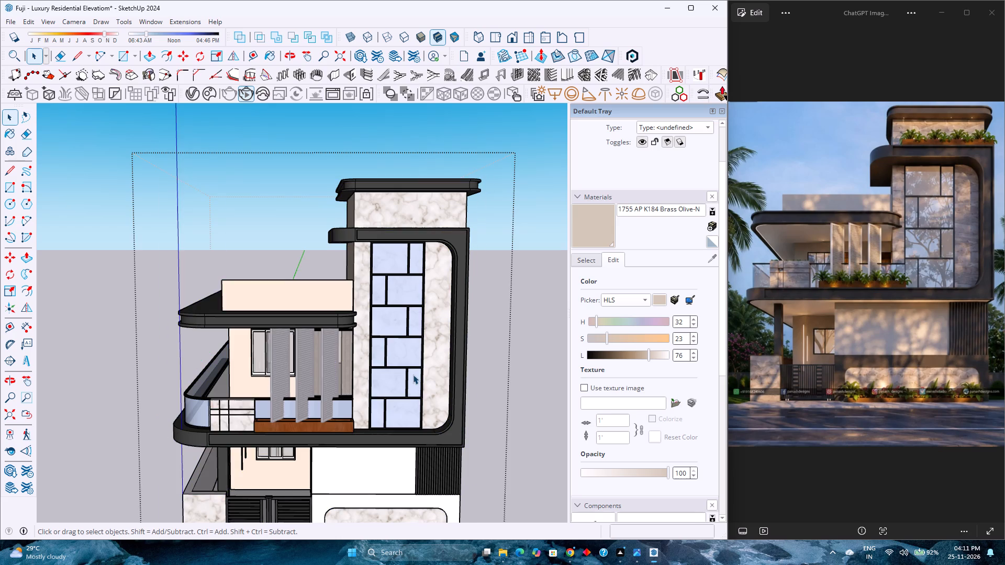
pyautogui.scroll(-4, 393, 382)
pyautogui.doubleClick(373, 420)
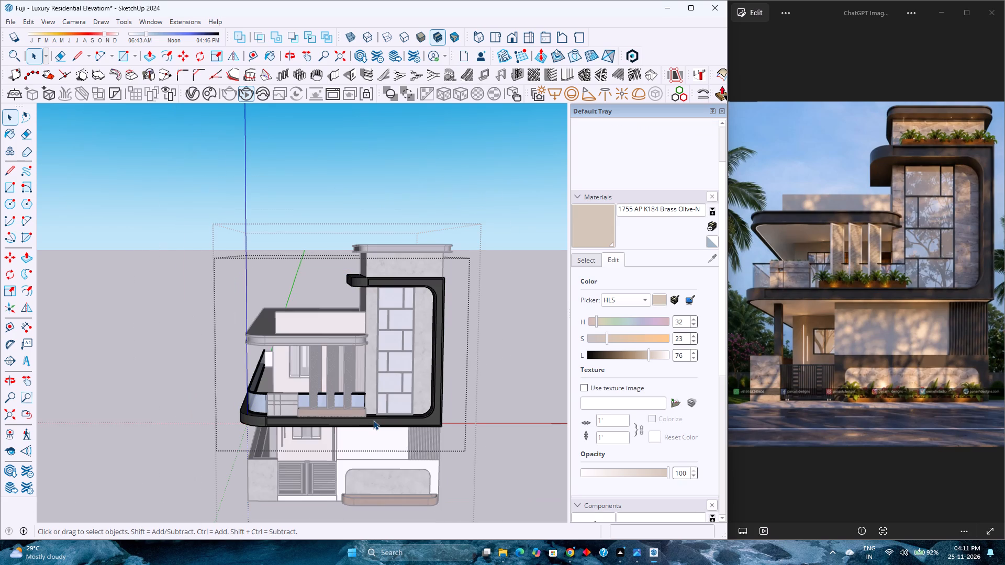
pyautogui.click(380, 422)
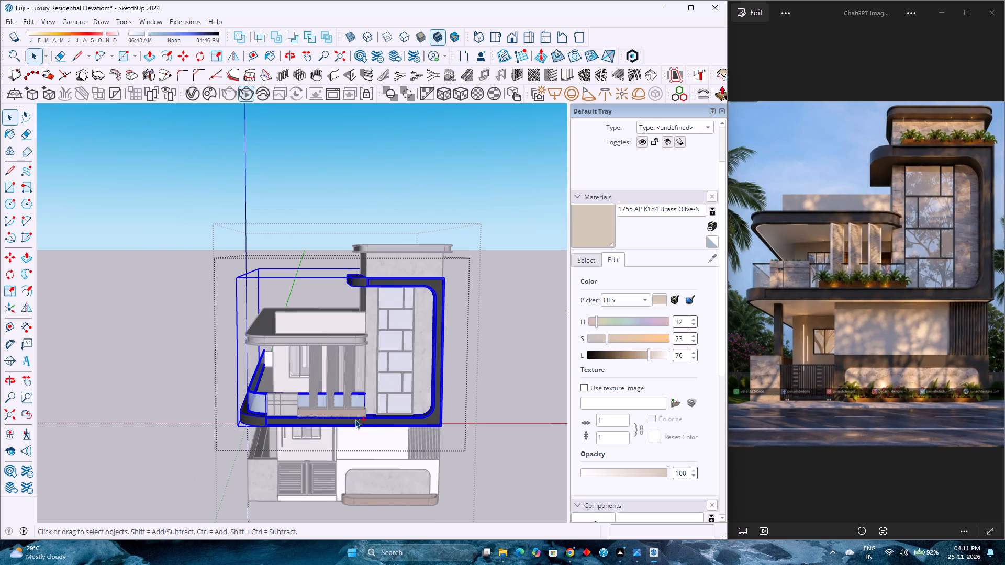
pyautogui.hotkey('ctrl', 'v')
pyautogui.scroll(5, 300, 416)
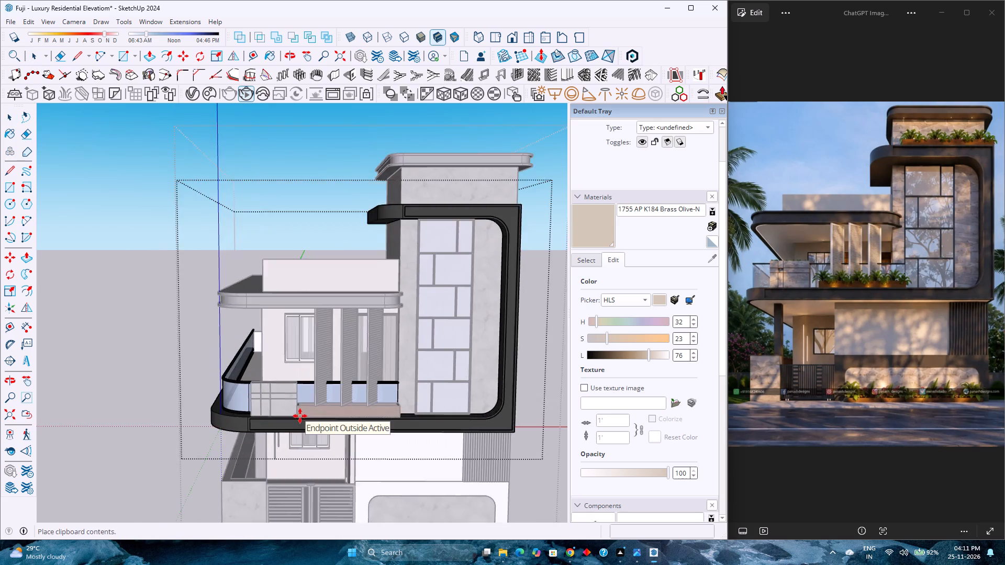
pyautogui.scroll(16, 300, 416)
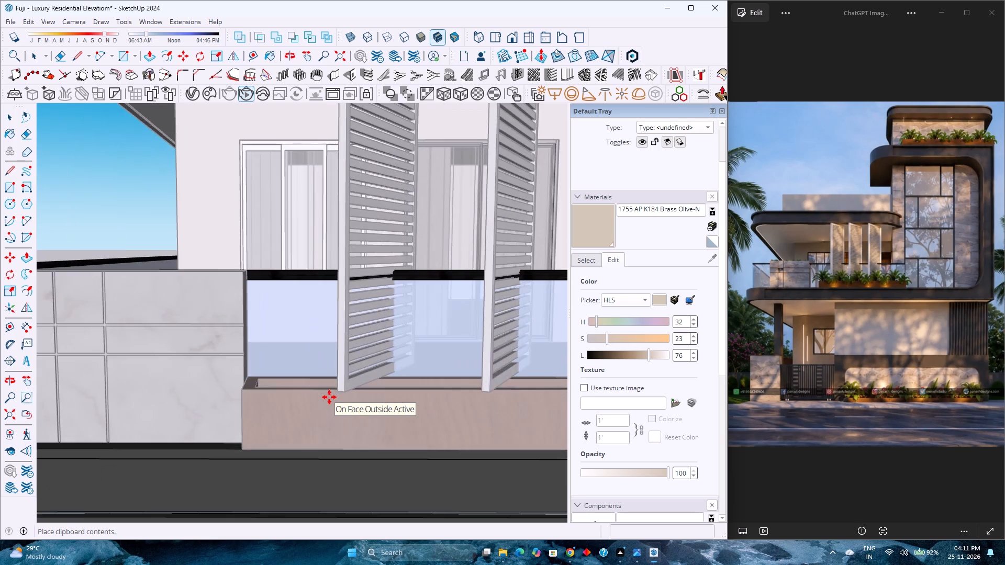
pyautogui.scroll(7, 329, 397)
pyautogui.click(350, 382)
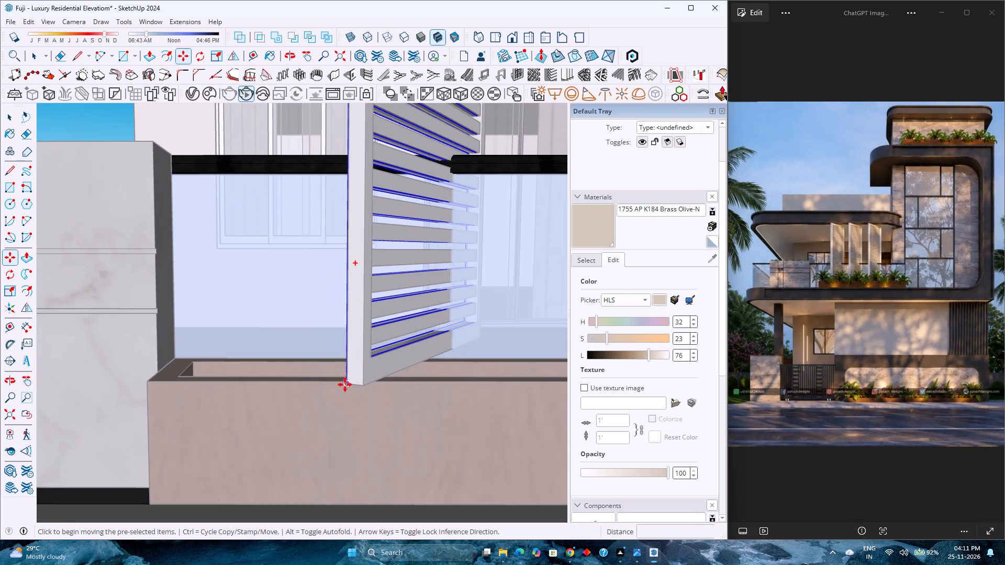
# Move the pasted louvres 3/4" so their bottom corner coincides with the original louvre's corner, and leave the nested groups.
pyautogui.scroll(15, 344, 385)
pyautogui.middleClick(348, 385)
pyautogui.moveTo(348, 385); pyautogui.dragTo(395, 406, button='middle')
pyautogui.middleClick(395, 406)
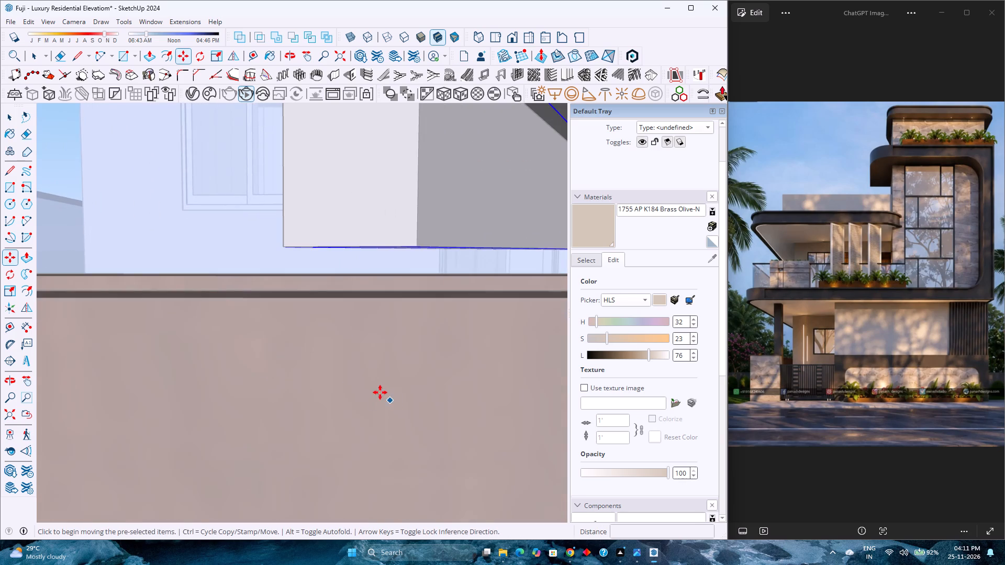
pyautogui.scroll(-7, 378, 391)
pyautogui.moveTo(334, 374); pyautogui.dragTo(494, 427, button='middle')
pyautogui.middleClick(495, 427)
pyautogui.middleClick(495, 427)
pyautogui.scroll(2, 497, 372)
pyautogui.scroll(-9, 495, 371)
pyautogui.scroll(11, 377, 299)
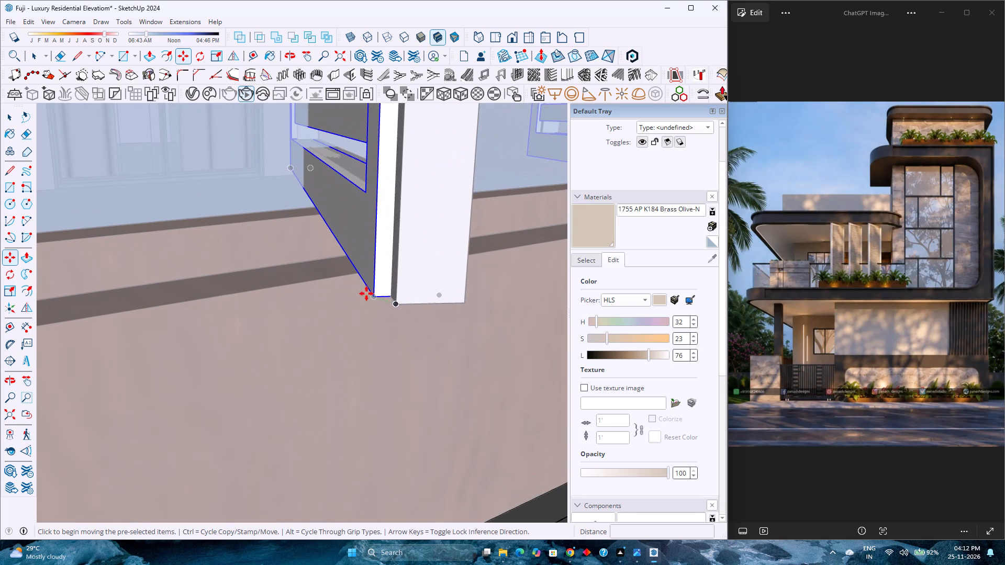
pyautogui.click(374, 296)
pyautogui.click(397, 302)
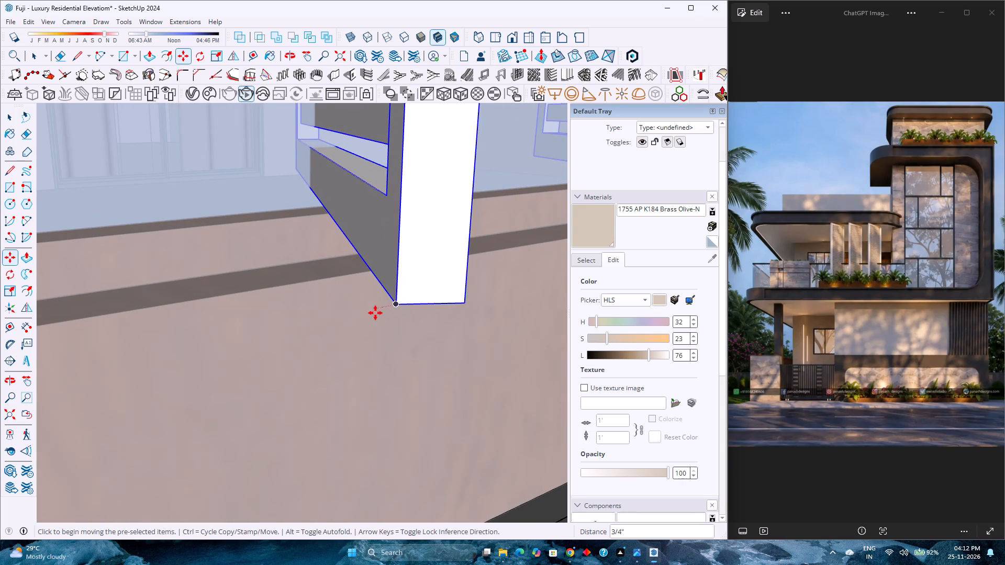
pyautogui.scroll(-12, 376, 313)
pyautogui.press('space')
pyautogui.scroll(-9, 366, 321)
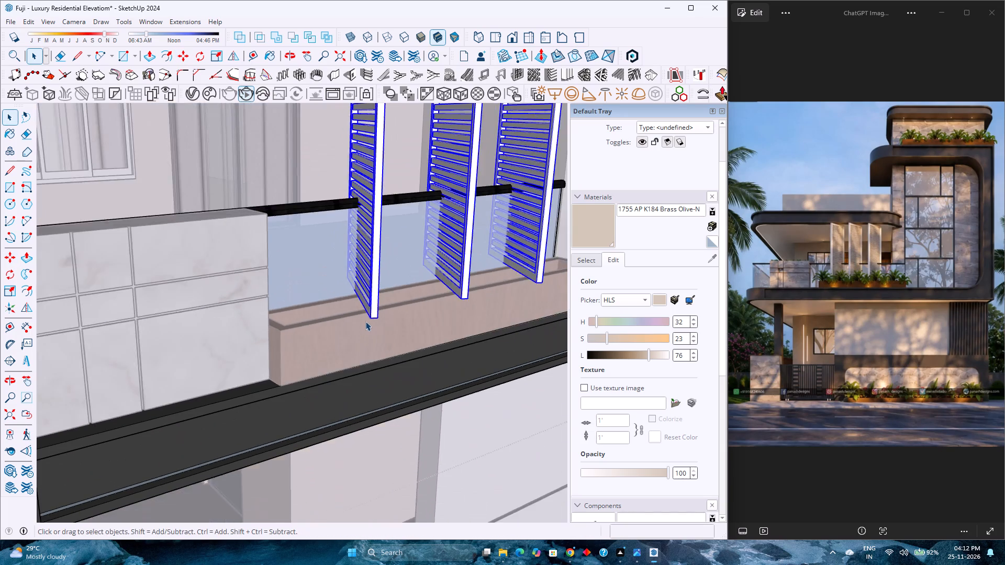
pyautogui.press('Escape')
pyautogui.scroll(-3, 357, 324)
pyautogui.click(369, 318)
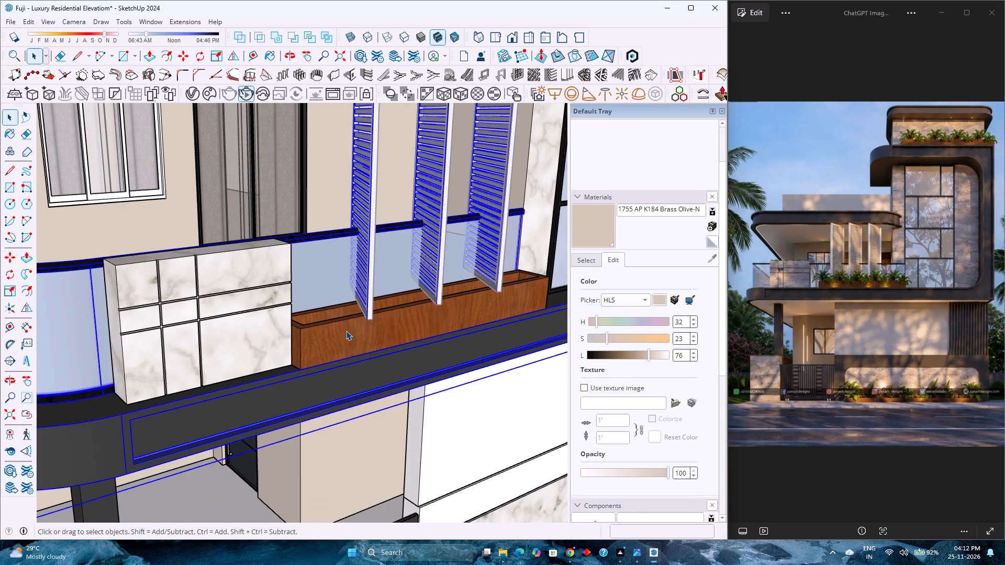
pyautogui.scroll(-10, 346, 331)
pyautogui.press('Escape')
# Delete the three original louvre panels outside the building group, keeping the pasted copies.
pyautogui.click(353, 325)
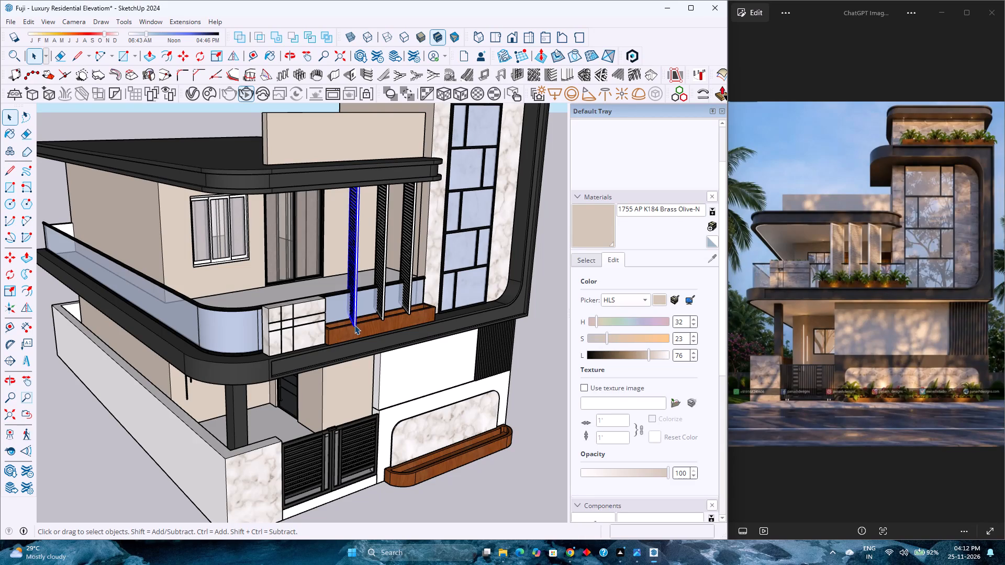
pyautogui.press('Delete')
pyautogui.click(381, 318)
pyautogui.press('Delete')
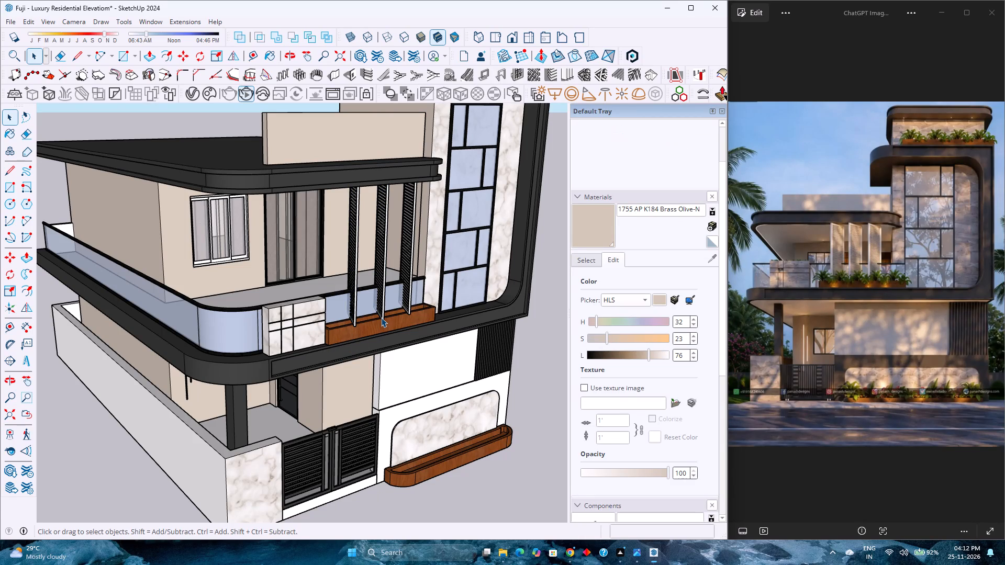
pyautogui.click(408, 305)
pyautogui.press('Delete')
# Set the standard Front view, frame the lower elevation with the gate and planters, and save the model.
pyautogui.scroll(-4, 386, 330)
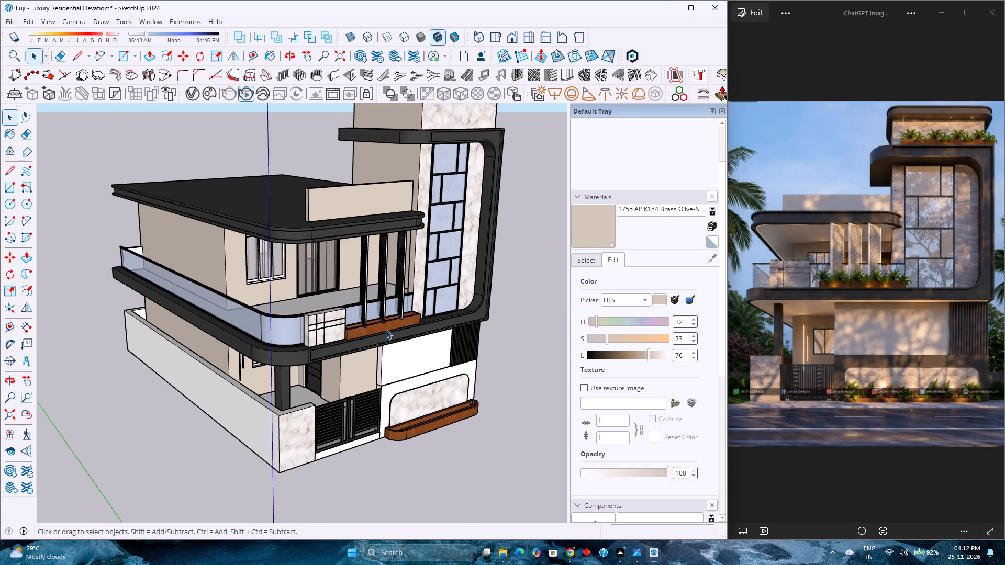
pyautogui.scroll(-4, 386, 330)
pyautogui.moveTo(411, 345); pyautogui.dragTo(208, 314, button='middle')
pyautogui.middleClick(209, 302)
pyautogui.middleClick(212, 298)
pyautogui.scroll(-4, 276, 287)
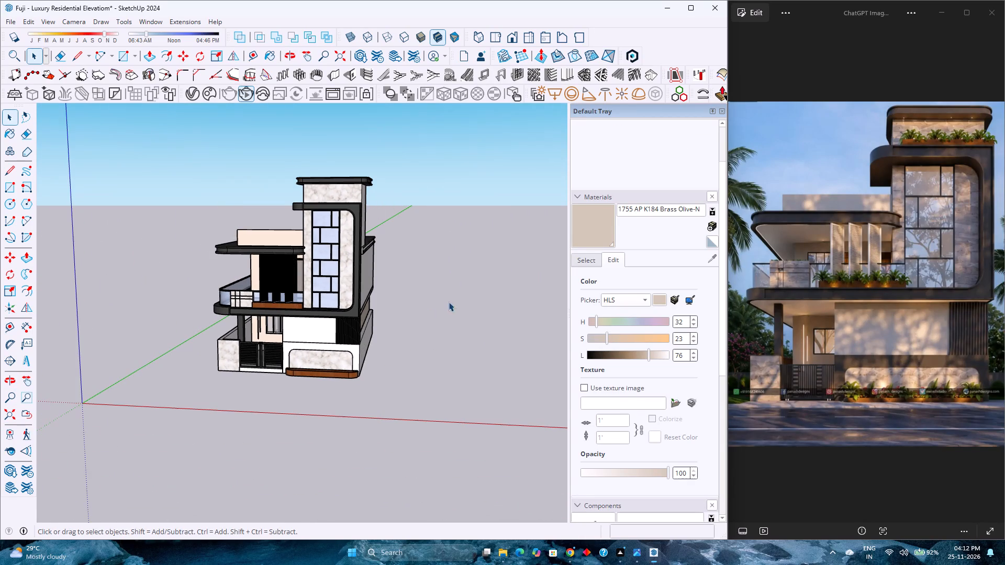
pyautogui.click(511, 37)
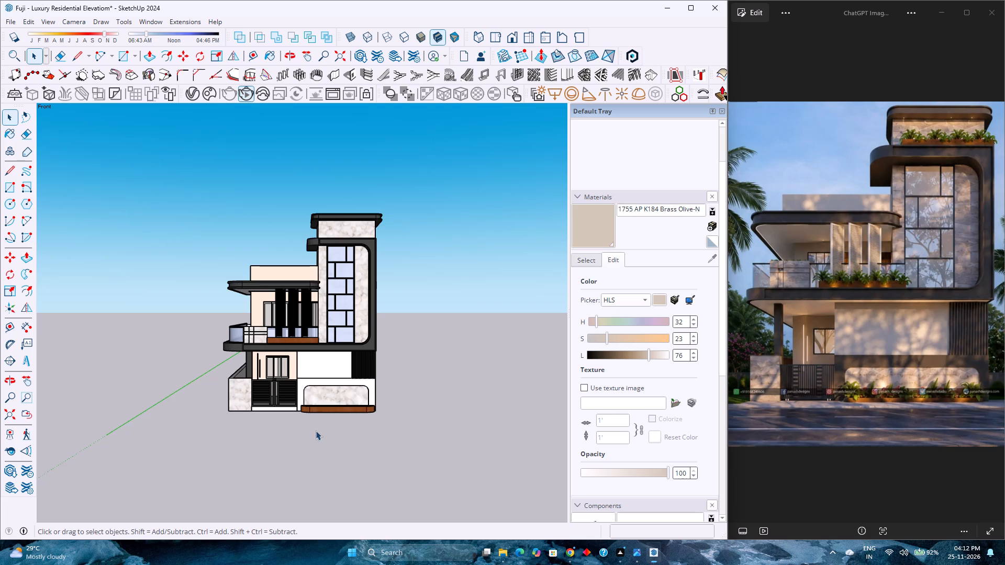
pyautogui.scroll(6, 316, 428)
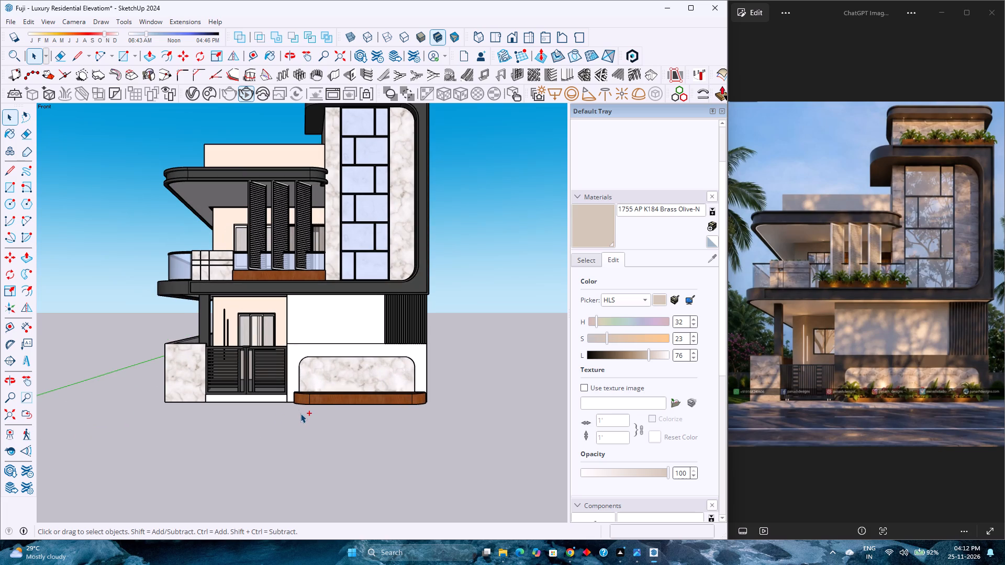
pyautogui.hotkey('ctrl', 's')
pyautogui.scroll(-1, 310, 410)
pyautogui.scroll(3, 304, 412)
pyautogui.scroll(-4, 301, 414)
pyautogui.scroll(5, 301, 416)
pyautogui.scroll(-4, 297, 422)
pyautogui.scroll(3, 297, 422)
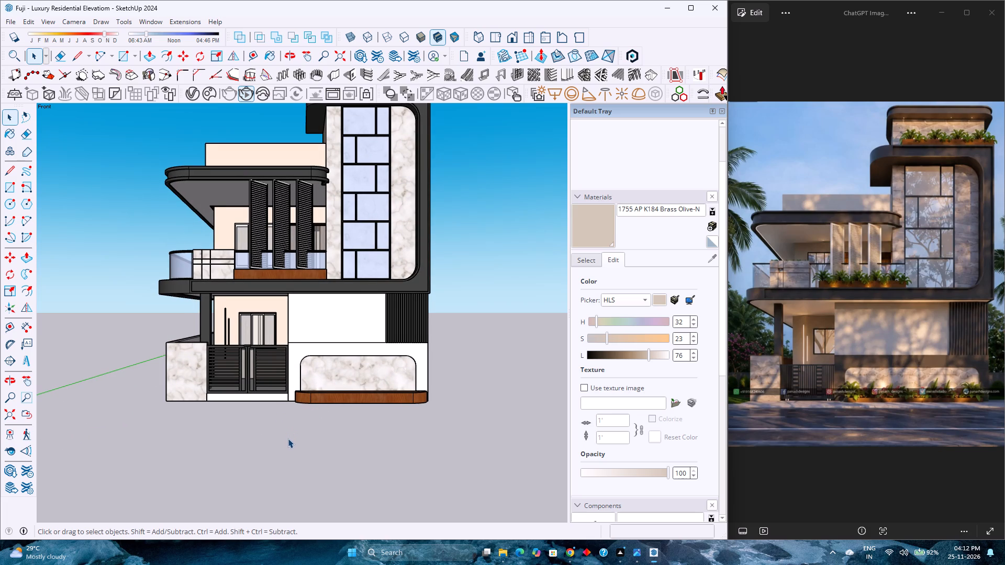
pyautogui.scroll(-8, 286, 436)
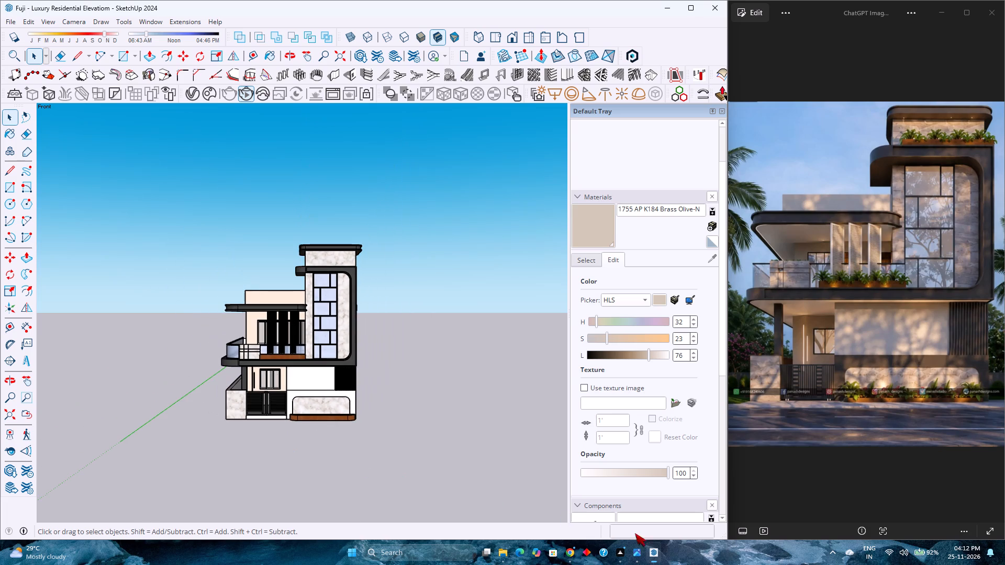
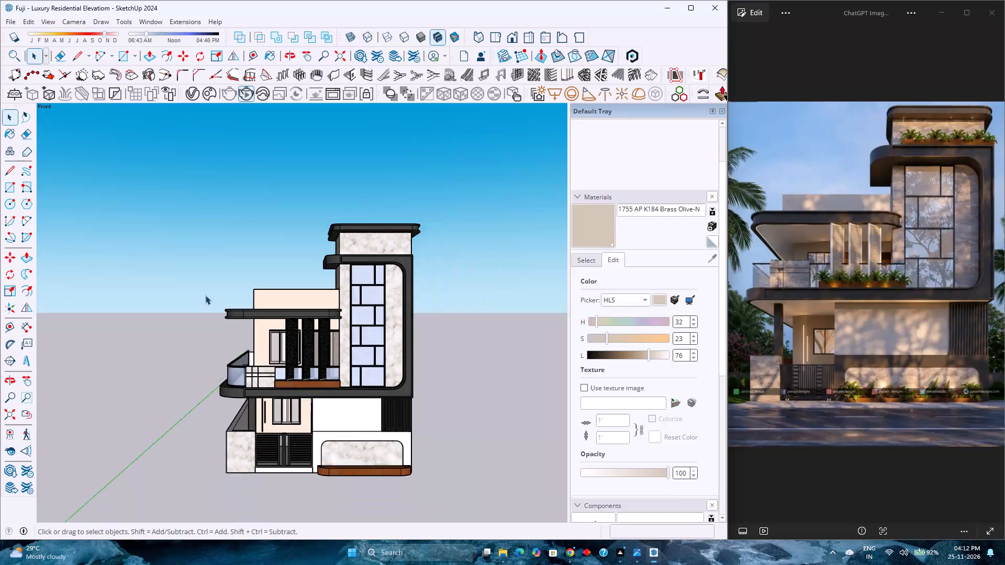
# Select the entire building group, including its gate, louvres and planters.
pyautogui.scroll(3, 205, 295)
pyautogui.scroll(-3, 205, 295)
pyautogui.scroll(3, 205, 295)
pyautogui.scroll(-3, 205, 295)
pyautogui.scroll(3, 205, 295)
pyautogui.scroll(-3, 205, 295)
pyautogui.scroll(3, 205, 295)
pyautogui.scroll(-3, 205, 295)
pyautogui.scroll(2, 205, 295)
pyautogui.scroll(-2, 205, 295)
pyautogui.moveTo(195, 224); pyautogui.dragTo(202, 277)
pyautogui.moveTo(174, 217); pyautogui.dragTo(160, 221)
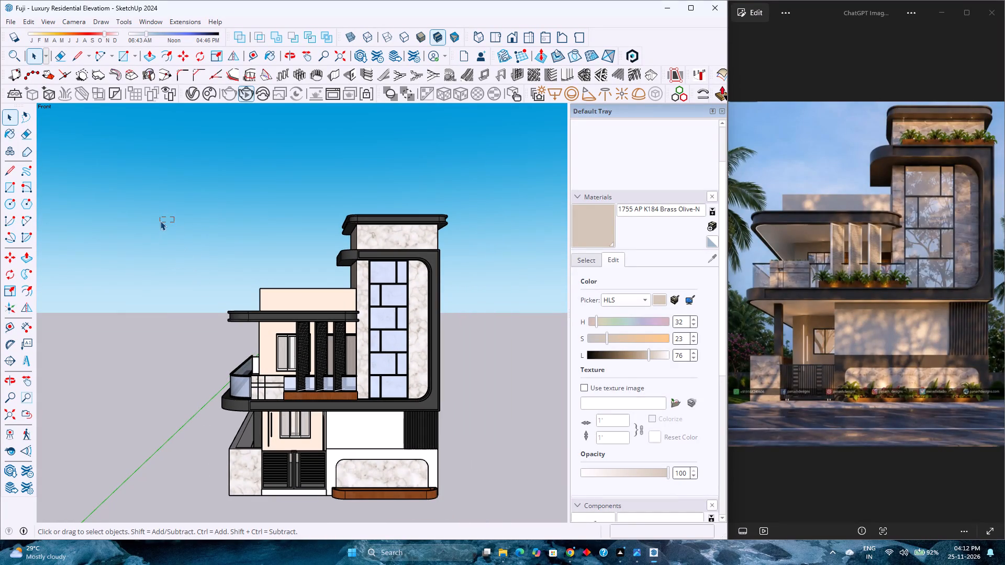
pyautogui.moveTo(160, 221); pyautogui.dragTo(116, 352)
pyautogui.moveTo(116, 352); pyautogui.dragTo(115, 324)
pyautogui.moveTo(115, 324); pyautogui.dragTo(464, 536)
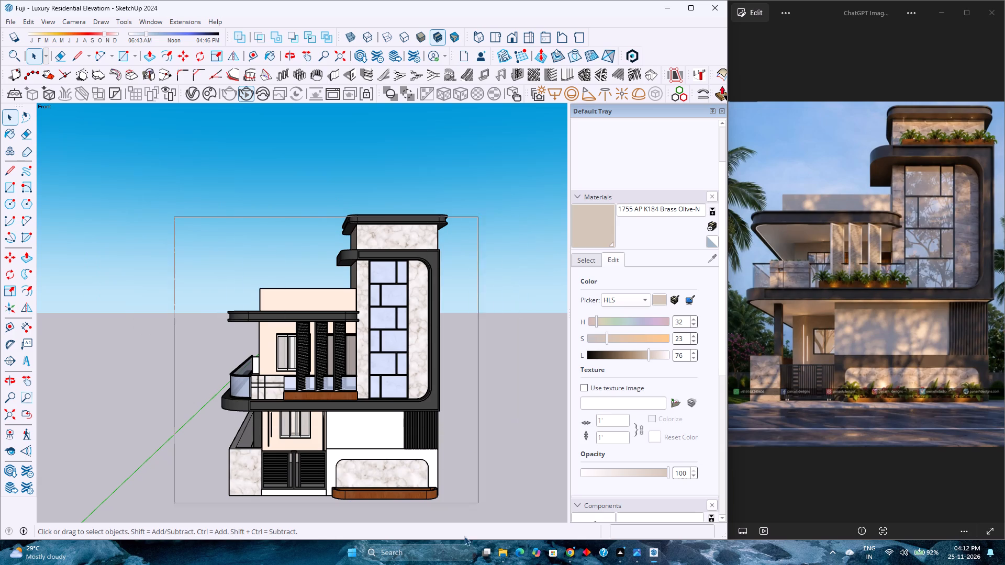
pyautogui.moveTo(464, 536); pyautogui.dragTo(474, 504)
pyautogui.moveTo(193, 163); pyautogui.dragTo(481, 515)
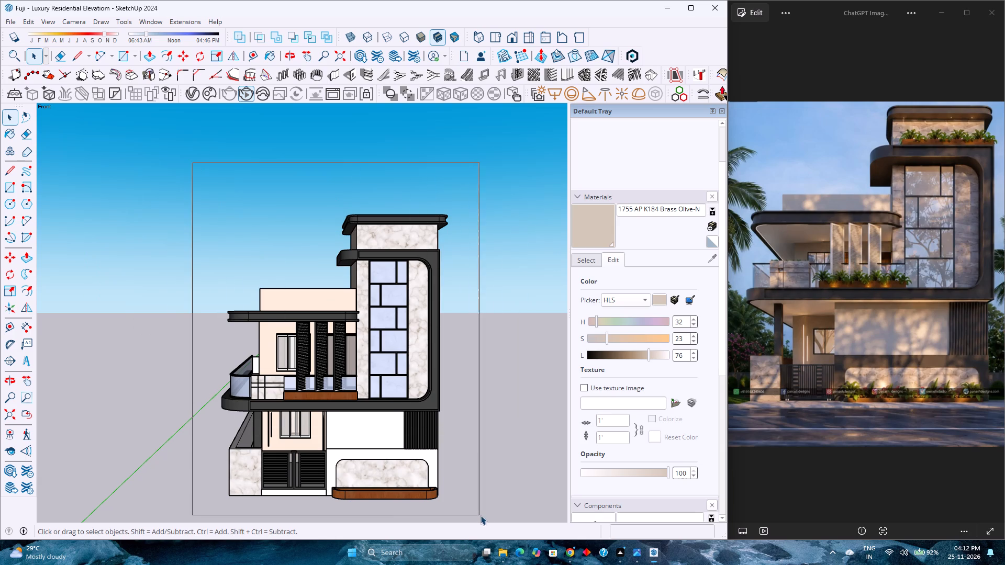
pyautogui.moveTo(481, 515); pyautogui.dragTo(486, 514)
# Inspect the selected building from the side and above, and return to the standard Front view fitted to the whole model.
pyautogui.scroll(-4, 467, 420)
pyautogui.moveTo(499, 455); pyautogui.dragTo(250, 347, button='middle')
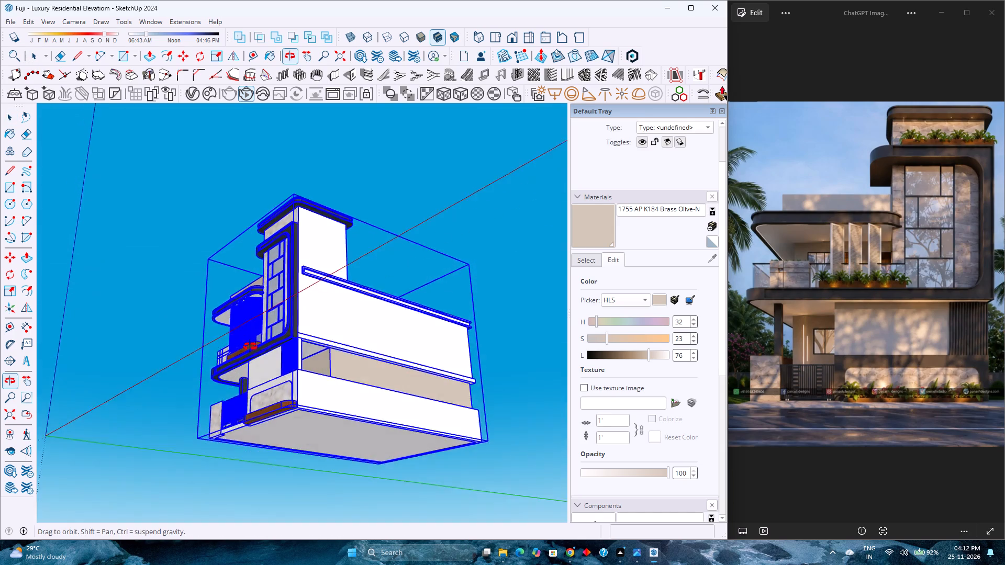
pyautogui.moveTo(250, 347); pyautogui.dragTo(449, 528, button='middle')
pyautogui.middleClick(449, 528)
pyautogui.scroll(3, 347, 430)
pyautogui.scroll(-6, 400, 428)
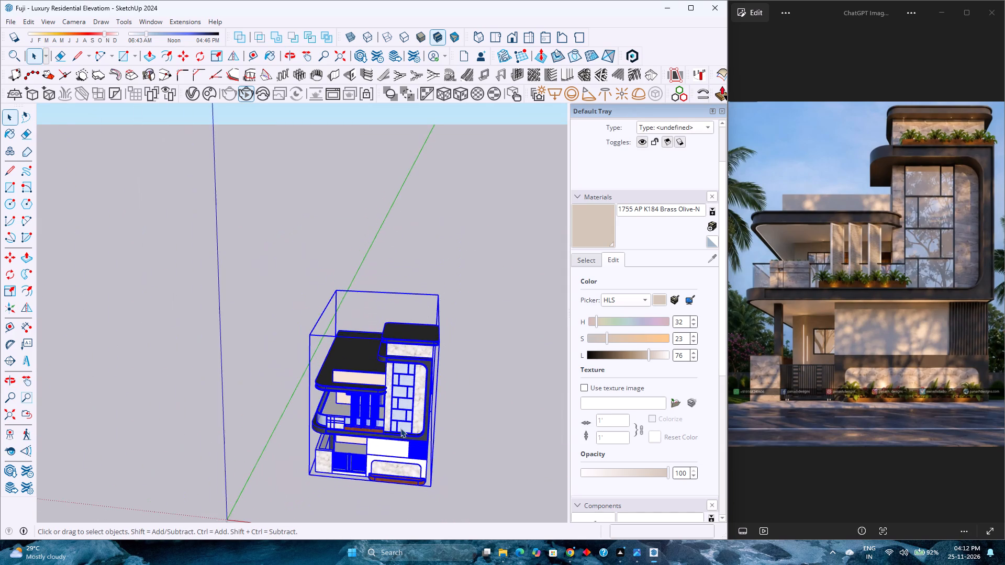
pyautogui.moveTo(394, 472); pyautogui.dragTo(436, 360, button='middle')
pyautogui.middleClick(437, 360)
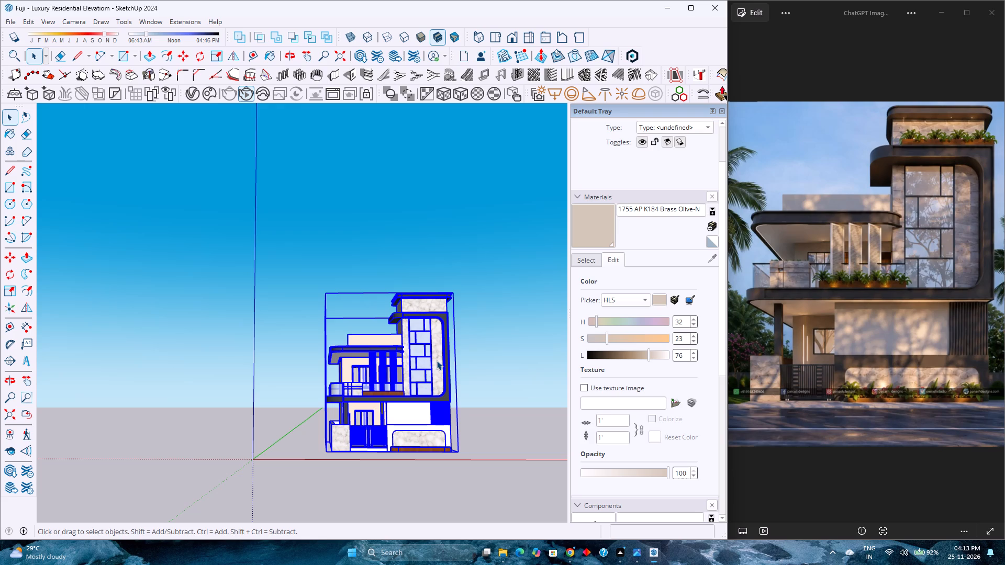
pyautogui.click(511, 38)
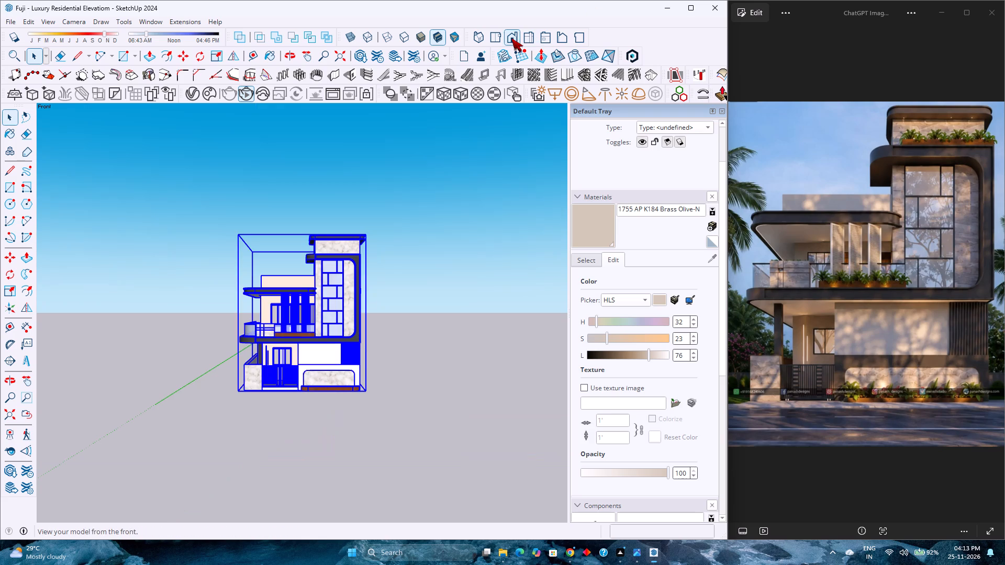
pyautogui.click(4, 421)
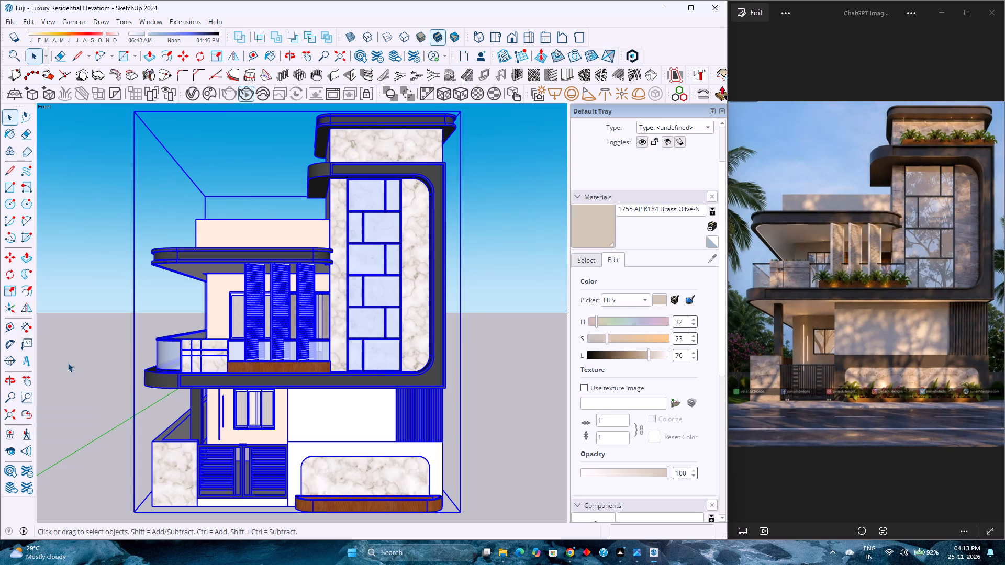
# Reset the camera to the standard Front view and fit the whole building in it.
pyautogui.scroll(3, 140, 333)
pyautogui.scroll(-4, 238, 323)
pyautogui.scroll(3, 239, 323)
pyautogui.scroll(-3, 239, 323)
pyautogui.scroll(3, 239, 323)
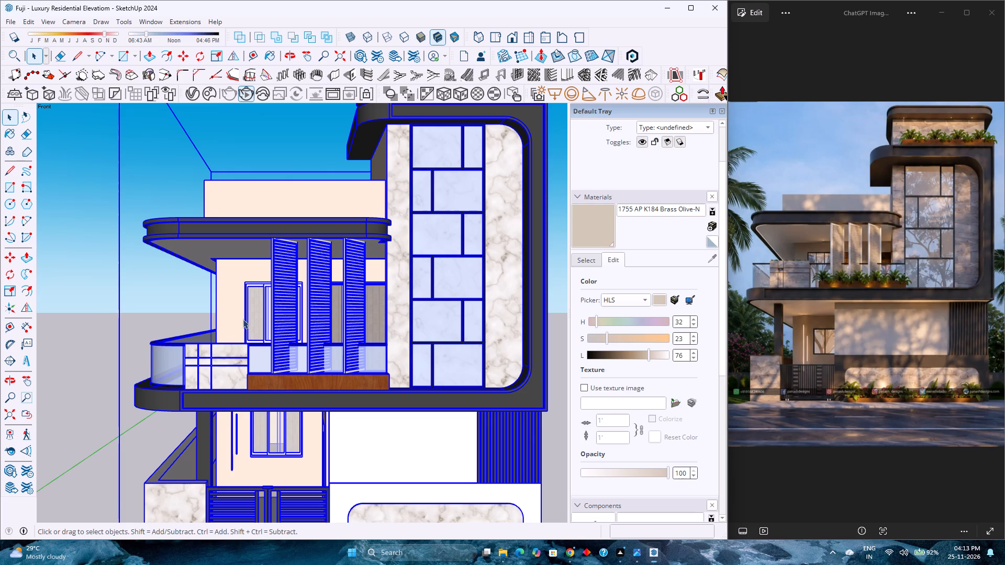
pyautogui.scroll(1, 164, 300)
pyautogui.scroll(-8, 221, 280)
pyautogui.scroll(3, 244, 284)
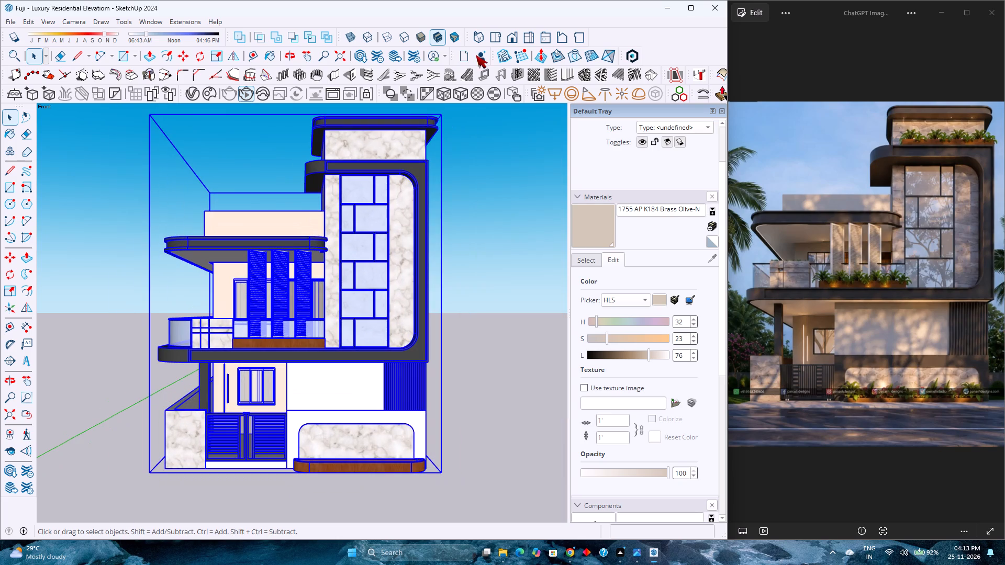
pyautogui.click(516, 34)
pyautogui.scroll(-2, 352, 306)
pyautogui.scroll(4, 351, 306)
pyautogui.click(9, 415)
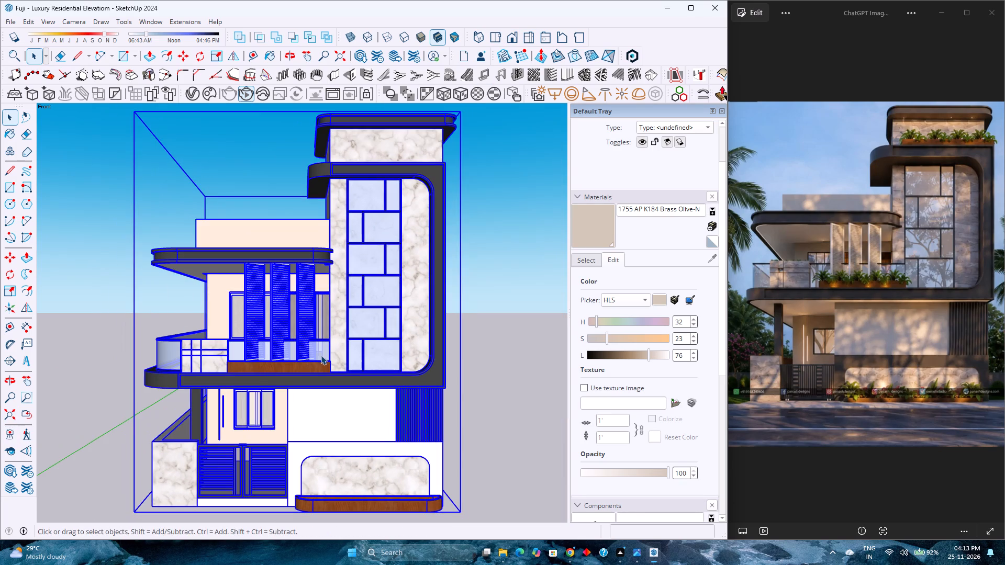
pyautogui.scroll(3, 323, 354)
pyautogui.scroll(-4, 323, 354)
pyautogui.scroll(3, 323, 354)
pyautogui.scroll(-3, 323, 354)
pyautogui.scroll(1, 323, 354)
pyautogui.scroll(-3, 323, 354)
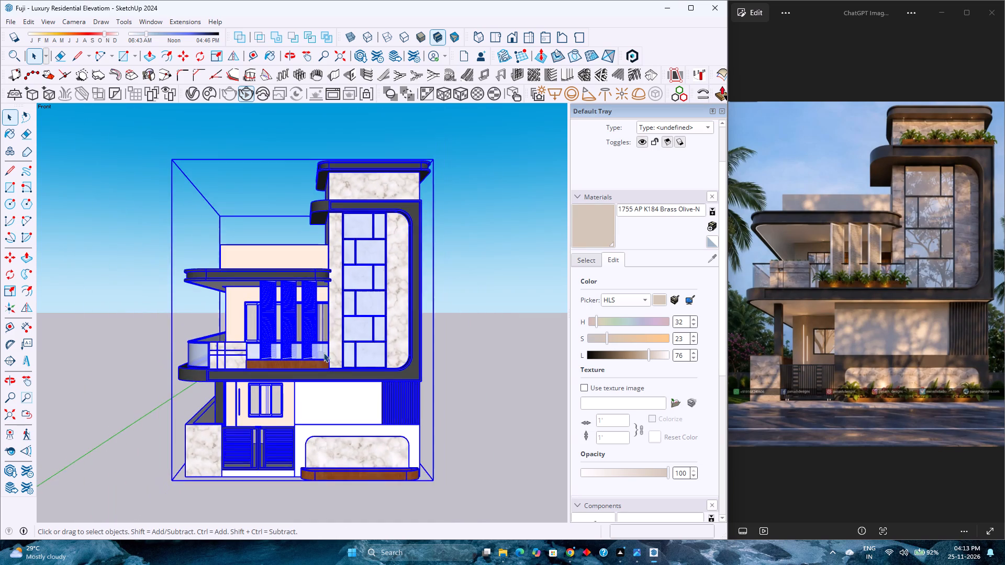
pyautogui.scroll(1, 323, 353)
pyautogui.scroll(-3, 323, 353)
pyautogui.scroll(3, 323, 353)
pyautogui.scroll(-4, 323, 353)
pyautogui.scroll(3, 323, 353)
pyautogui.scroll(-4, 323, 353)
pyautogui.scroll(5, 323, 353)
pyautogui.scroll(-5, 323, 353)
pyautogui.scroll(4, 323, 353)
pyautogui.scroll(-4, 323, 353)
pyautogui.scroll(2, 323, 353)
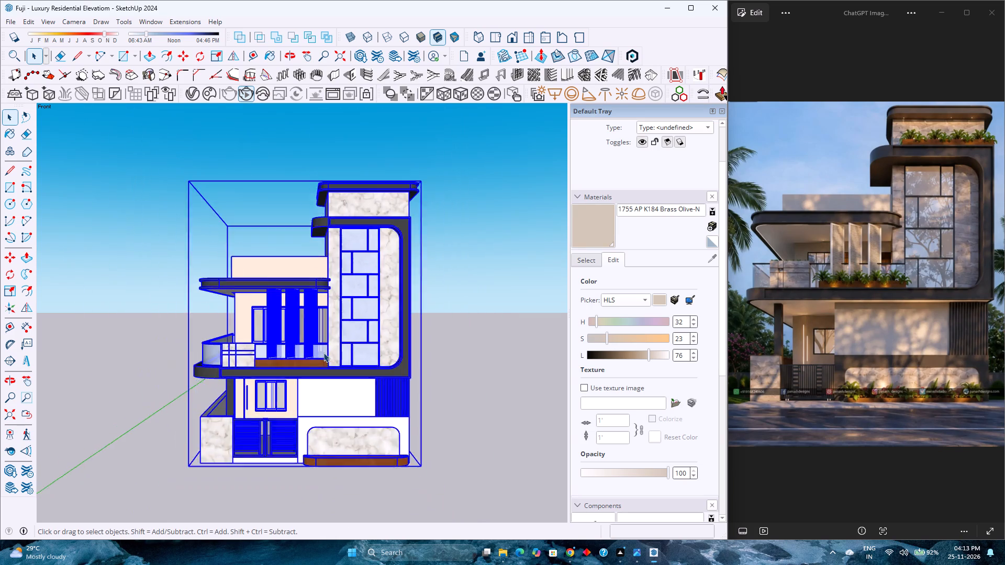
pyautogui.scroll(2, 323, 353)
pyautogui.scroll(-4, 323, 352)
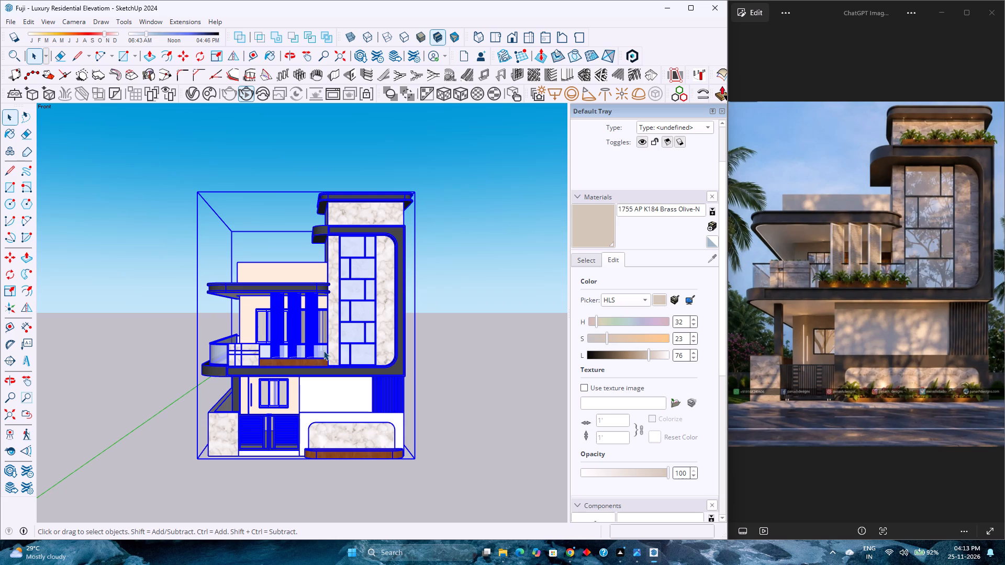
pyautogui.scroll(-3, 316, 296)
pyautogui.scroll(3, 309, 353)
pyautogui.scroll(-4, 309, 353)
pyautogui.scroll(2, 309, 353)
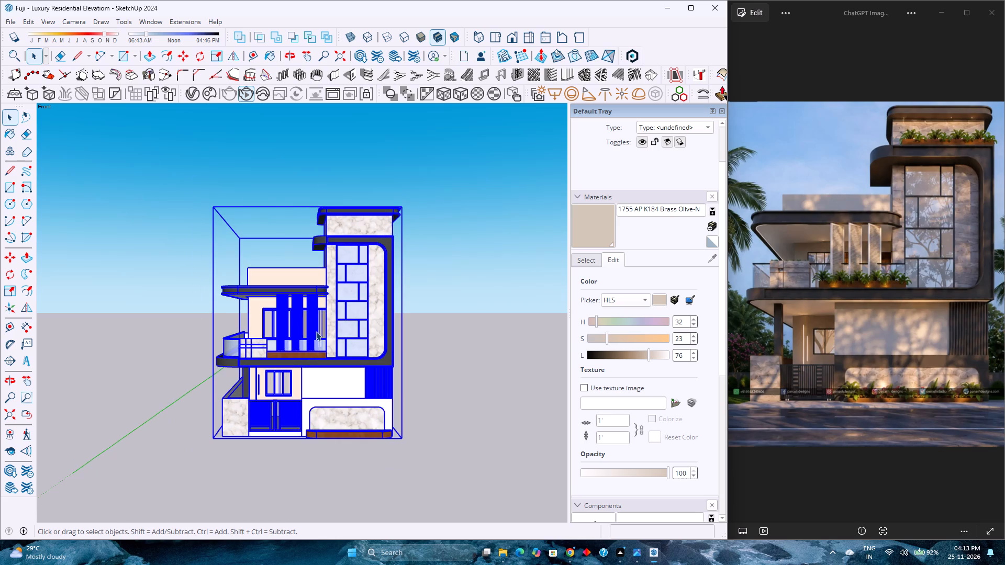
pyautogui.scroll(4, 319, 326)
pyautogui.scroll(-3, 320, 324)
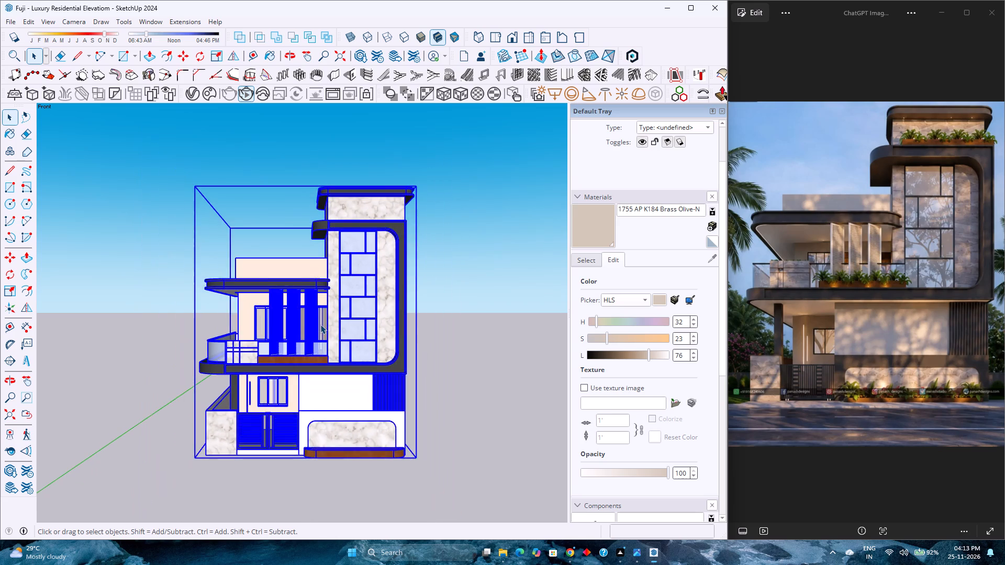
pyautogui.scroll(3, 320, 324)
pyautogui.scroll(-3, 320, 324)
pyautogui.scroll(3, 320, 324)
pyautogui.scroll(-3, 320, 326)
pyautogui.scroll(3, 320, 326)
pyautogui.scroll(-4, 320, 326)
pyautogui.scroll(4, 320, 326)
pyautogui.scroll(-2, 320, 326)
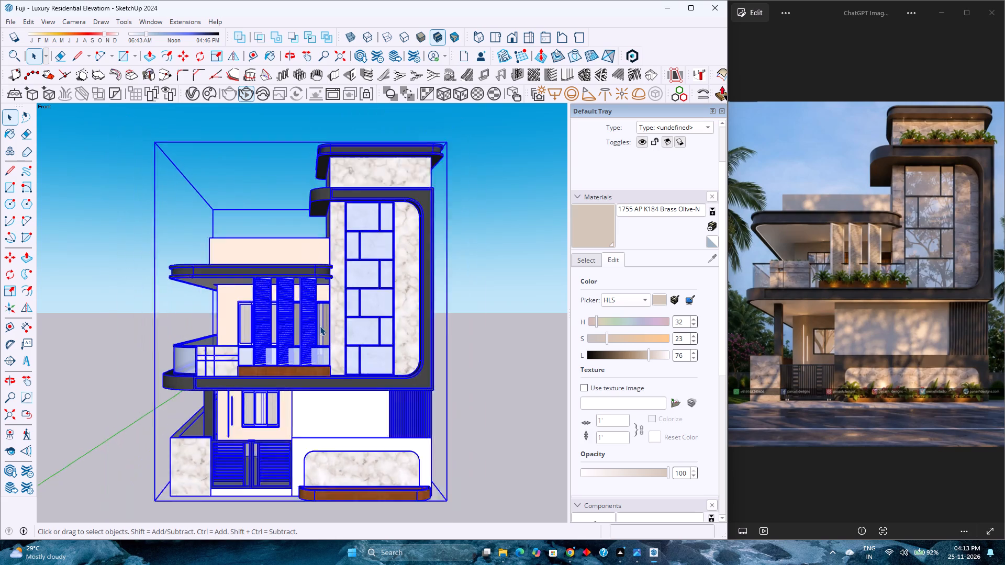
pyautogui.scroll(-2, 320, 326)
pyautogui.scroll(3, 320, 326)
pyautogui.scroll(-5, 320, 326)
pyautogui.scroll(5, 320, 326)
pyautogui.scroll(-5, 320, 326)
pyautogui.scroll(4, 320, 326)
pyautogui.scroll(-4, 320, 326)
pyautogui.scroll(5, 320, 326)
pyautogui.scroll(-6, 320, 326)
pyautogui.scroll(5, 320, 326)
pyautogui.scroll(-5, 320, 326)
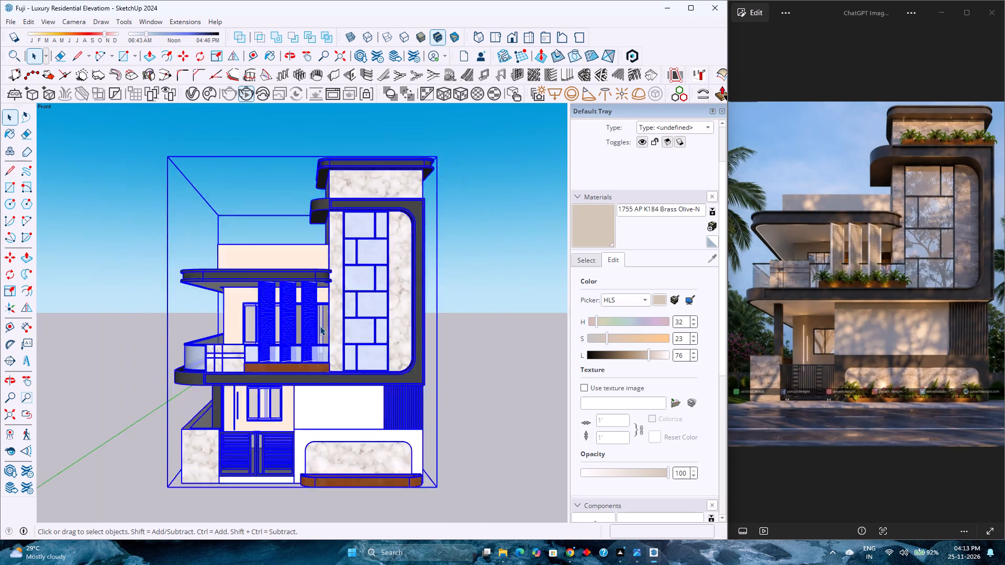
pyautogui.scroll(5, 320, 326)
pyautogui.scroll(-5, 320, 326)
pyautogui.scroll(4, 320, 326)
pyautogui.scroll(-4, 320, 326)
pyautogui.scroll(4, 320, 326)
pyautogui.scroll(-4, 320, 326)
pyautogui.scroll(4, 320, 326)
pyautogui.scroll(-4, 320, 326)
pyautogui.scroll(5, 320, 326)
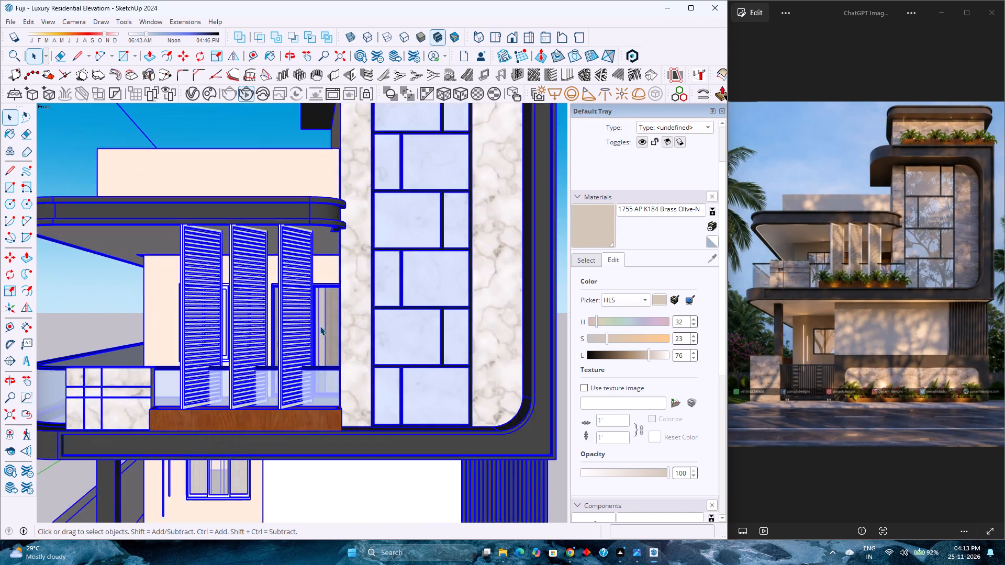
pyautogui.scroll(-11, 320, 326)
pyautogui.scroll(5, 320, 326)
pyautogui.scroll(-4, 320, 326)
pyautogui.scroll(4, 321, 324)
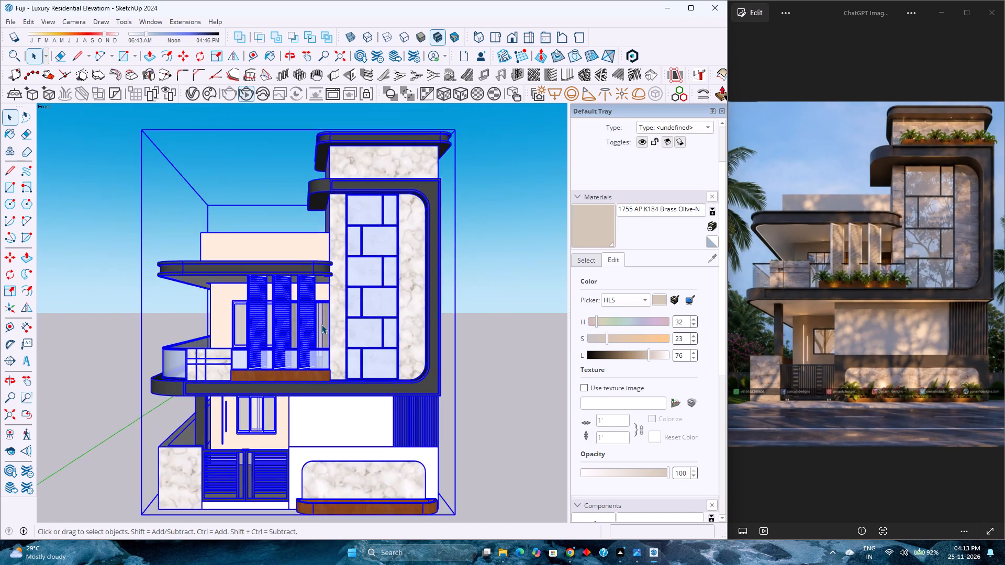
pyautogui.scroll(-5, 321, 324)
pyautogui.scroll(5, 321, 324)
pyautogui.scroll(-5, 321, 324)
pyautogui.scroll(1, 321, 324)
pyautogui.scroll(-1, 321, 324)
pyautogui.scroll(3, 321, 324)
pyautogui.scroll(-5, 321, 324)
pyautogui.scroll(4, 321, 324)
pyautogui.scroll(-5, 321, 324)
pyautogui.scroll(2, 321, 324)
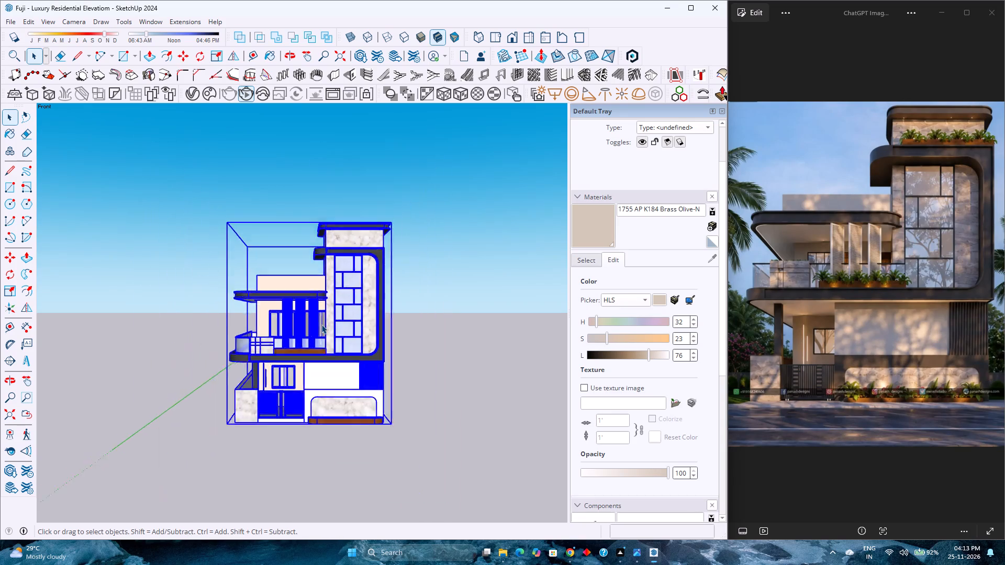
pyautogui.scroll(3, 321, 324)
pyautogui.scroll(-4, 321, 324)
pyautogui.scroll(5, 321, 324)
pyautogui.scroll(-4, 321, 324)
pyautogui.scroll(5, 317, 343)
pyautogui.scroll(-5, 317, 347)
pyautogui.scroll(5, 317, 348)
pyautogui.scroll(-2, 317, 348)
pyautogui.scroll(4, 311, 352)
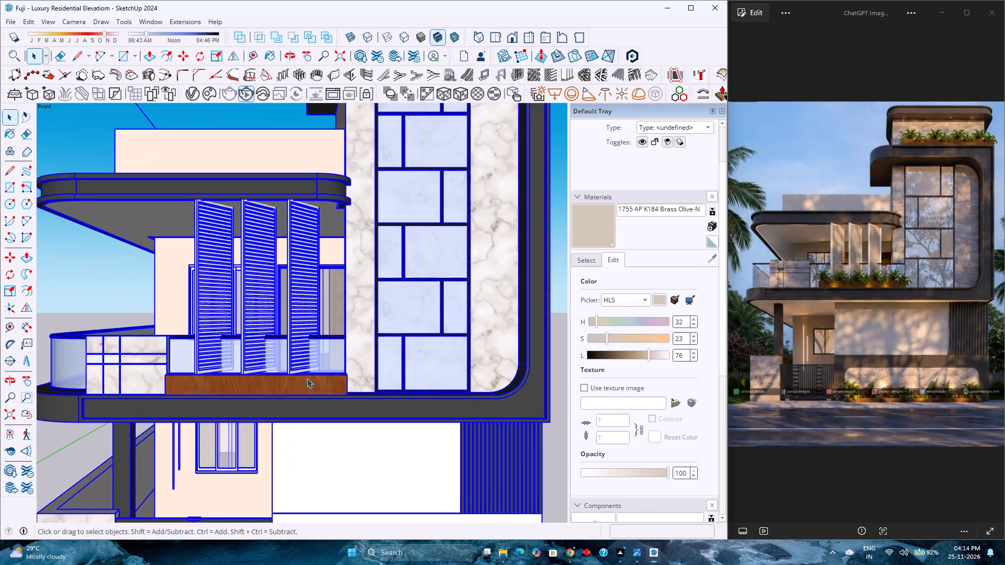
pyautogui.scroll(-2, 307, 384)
# Restore the standard Front view with the whole selected building fitted in frame.
pyautogui.click(511, 40)
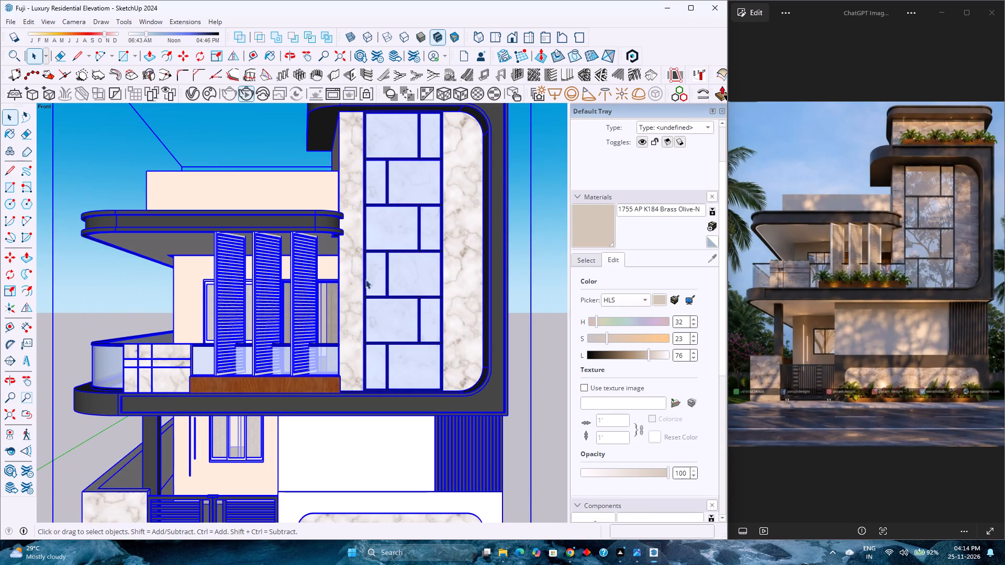
pyautogui.scroll(-3, 367, 291)
pyautogui.scroll(3, 367, 291)
pyautogui.scroll(-3, 367, 291)
pyautogui.scroll(3, 367, 291)
pyautogui.scroll(-2, 367, 291)
pyautogui.scroll(2, 365, 293)
pyautogui.scroll(-1, 361, 308)
pyautogui.scroll(4, 361, 308)
pyautogui.scroll(-4, 361, 308)
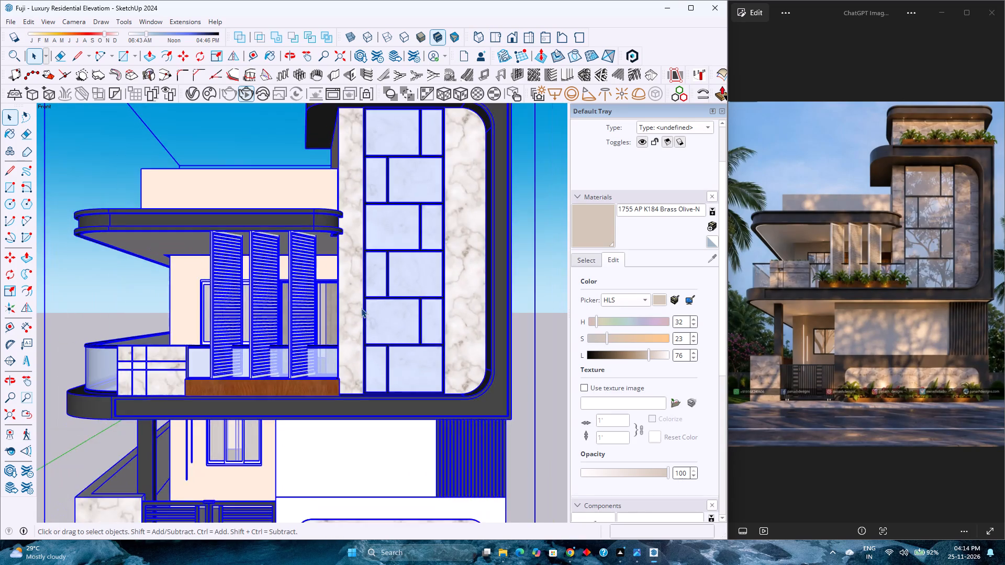
pyautogui.scroll(-5, 364, 304)
pyautogui.click(4, 421)
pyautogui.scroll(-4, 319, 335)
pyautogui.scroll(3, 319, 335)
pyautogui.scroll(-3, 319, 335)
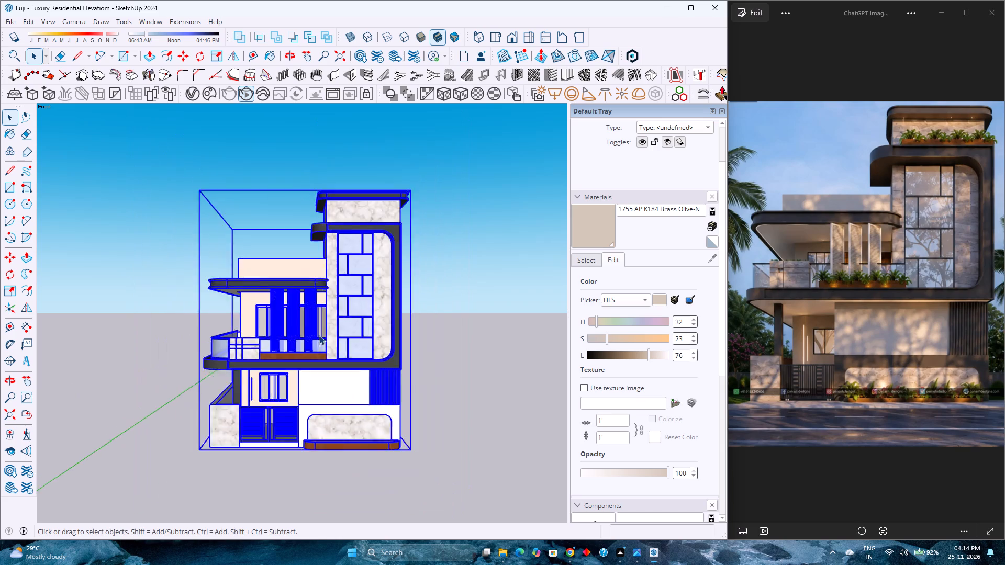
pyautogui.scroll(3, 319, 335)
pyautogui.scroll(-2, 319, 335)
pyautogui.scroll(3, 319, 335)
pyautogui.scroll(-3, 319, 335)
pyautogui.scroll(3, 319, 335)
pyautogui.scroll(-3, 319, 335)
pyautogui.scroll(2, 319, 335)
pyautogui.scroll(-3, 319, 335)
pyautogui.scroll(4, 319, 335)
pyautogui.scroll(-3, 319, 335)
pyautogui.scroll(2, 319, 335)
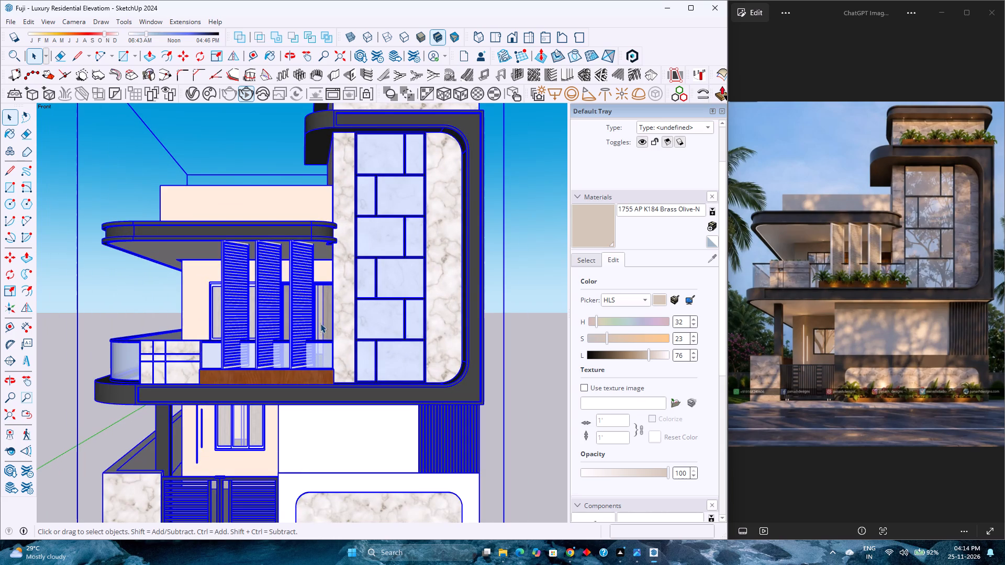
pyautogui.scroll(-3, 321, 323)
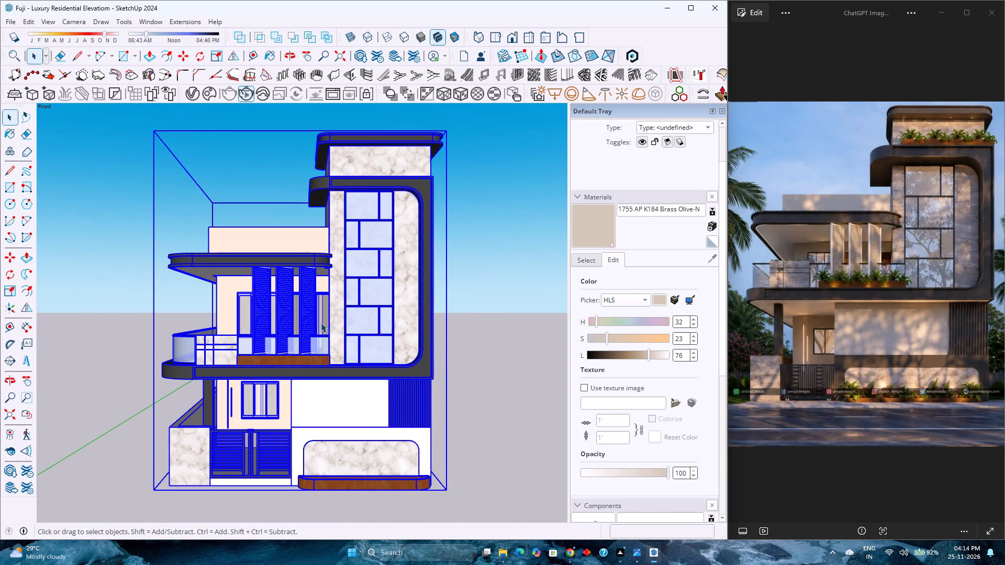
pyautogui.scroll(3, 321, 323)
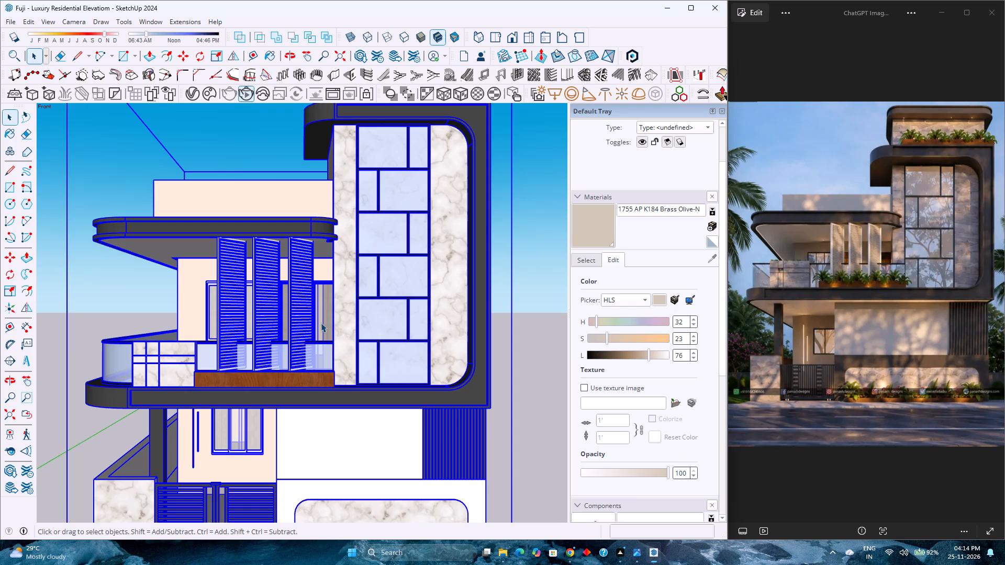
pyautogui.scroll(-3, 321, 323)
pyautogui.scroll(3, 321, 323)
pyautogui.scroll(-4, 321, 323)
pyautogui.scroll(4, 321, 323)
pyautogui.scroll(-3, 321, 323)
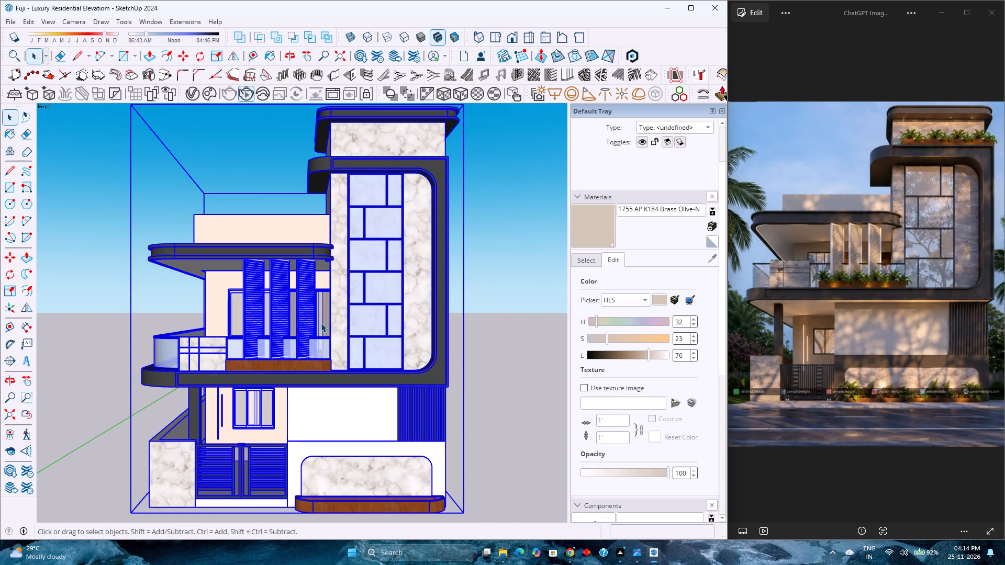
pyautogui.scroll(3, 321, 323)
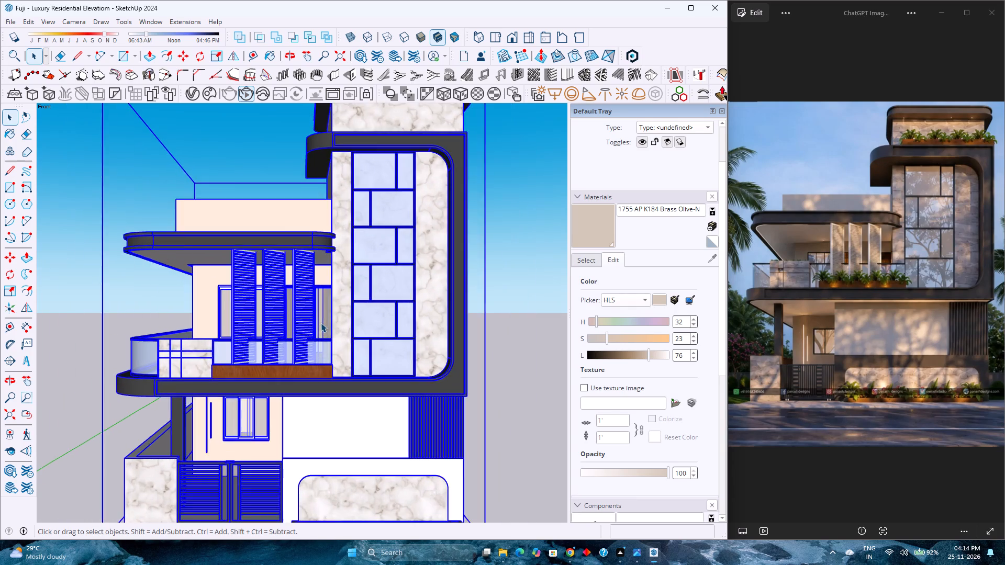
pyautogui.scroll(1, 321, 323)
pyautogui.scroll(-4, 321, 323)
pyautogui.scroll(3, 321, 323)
# Clear the selection of the building group.
pyautogui.rightClick(321, 323)
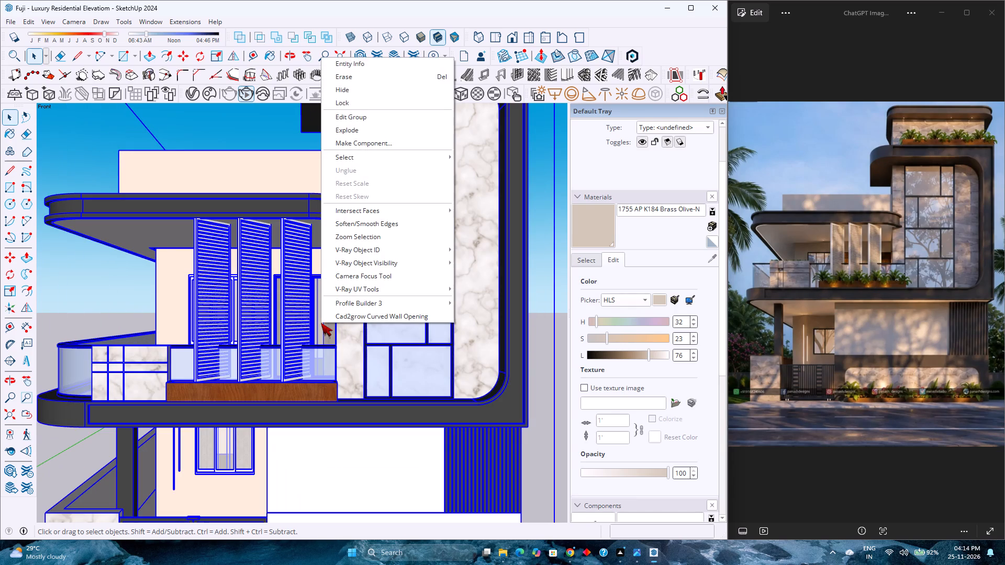
pyautogui.click(560, 246)
# Inspect the whole building from the balcony side, the front corner and below.
pyautogui.scroll(-5, 262, 307)
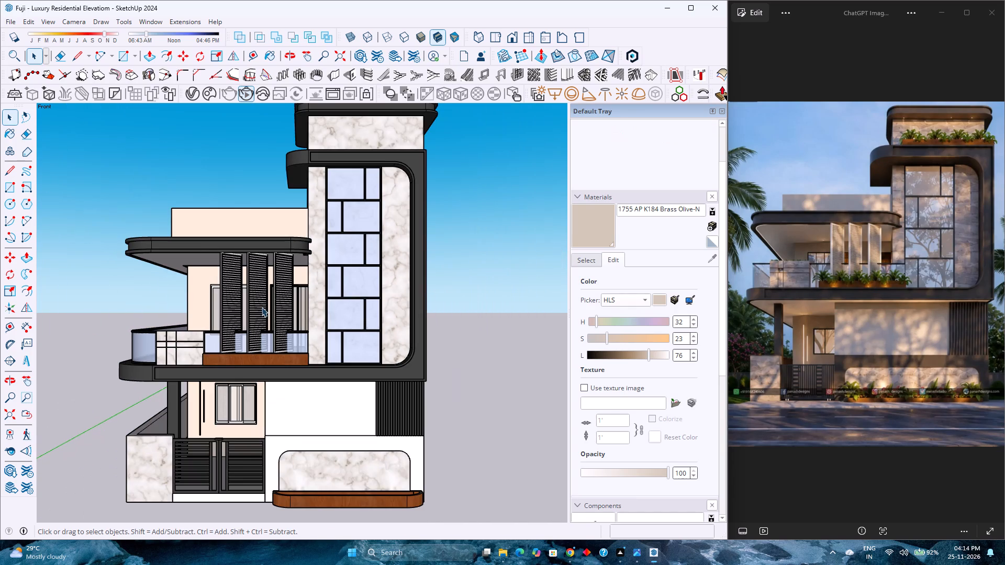
pyautogui.moveTo(251, 314); pyautogui.dragTo(450, 313, button='middle')
pyautogui.middleClick(450, 313)
pyautogui.scroll(4, 378, 308)
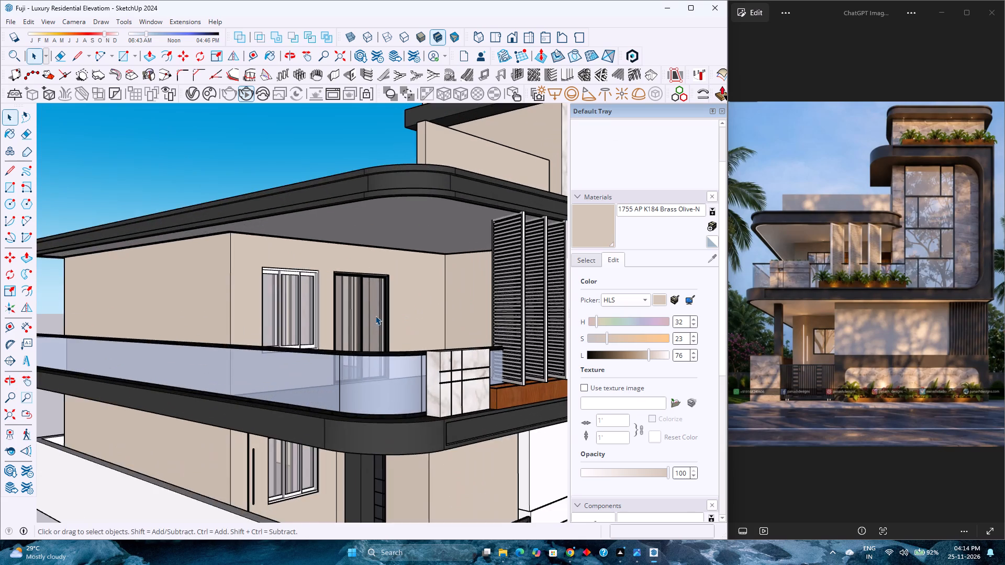
pyautogui.moveTo(375, 315); pyautogui.dragTo(295, 326, button='middle')
pyautogui.scroll(-4, 295, 326)
pyautogui.moveTo(230, 365); pyautogui.dragTo(291, 322, button='middle')
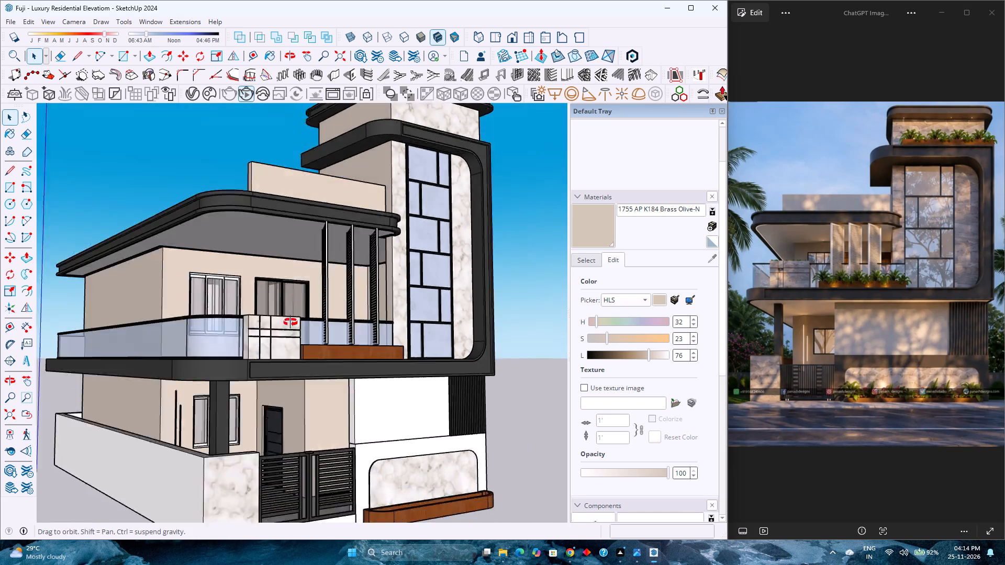
pyautogui.moveTo(291, 322); pyautogui.dragTo(322, 304, button='middle')
pyautogui.scroll(-6, 321, 305)
pyautogui.moveTo(377, 338); pyautogui.dragTo(0, 273, button='middle')
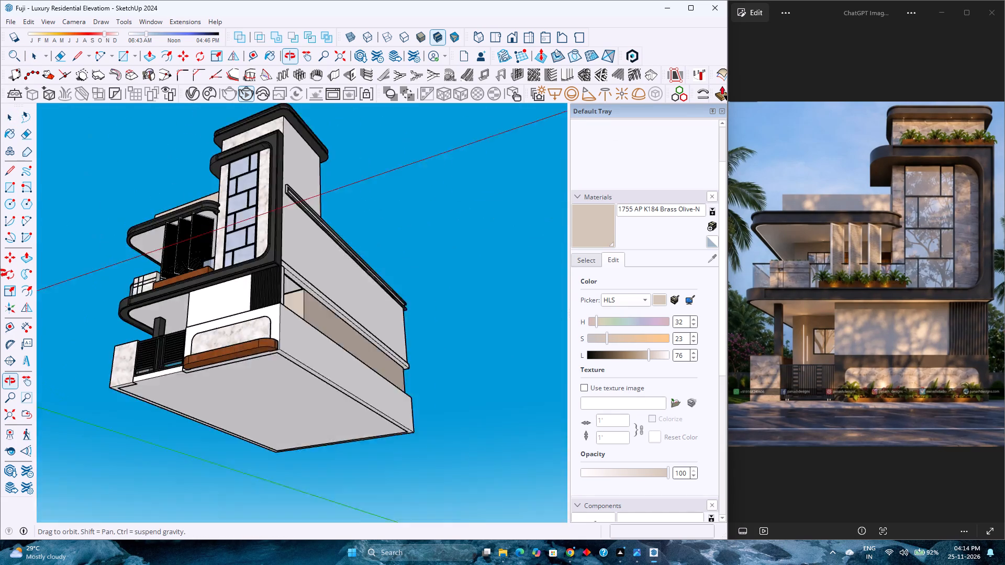
pyautogui.moveTo(0, 273); pyautogui.dragTo(180, 410, button='middle')
pyautogui.middleClick(180, 410)
pyautogui.scroll(-4, 217, 377)
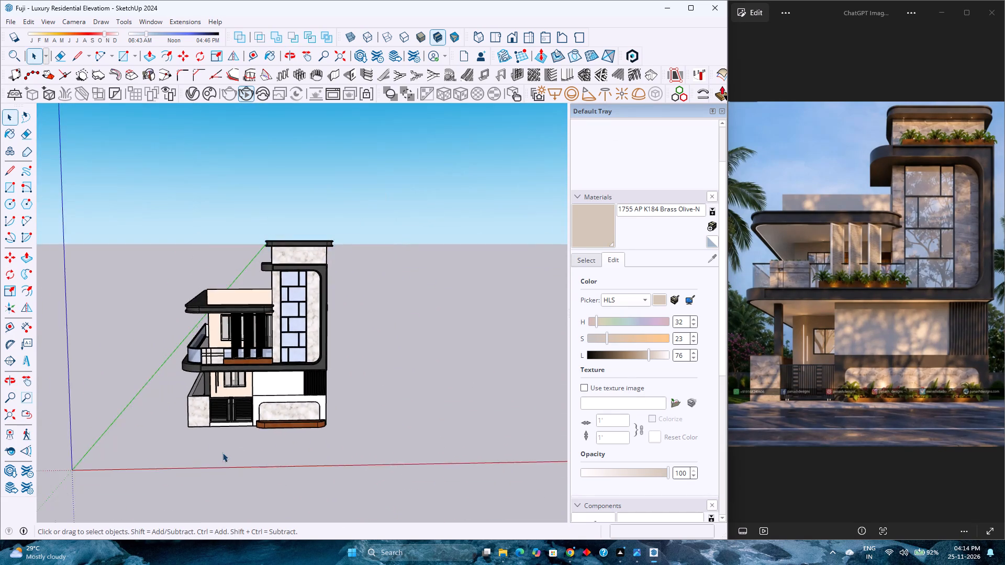
# Examine the entrance gate, marble boundary wall and ground-level planter from the front and the side.
pyautogui.scroll(11, 222, 453)
pyautogui.scroll(5, 233, 408)
pyautogui.moveTo(234, 408); pyautogui.dragTo(257, 456, button='middle')
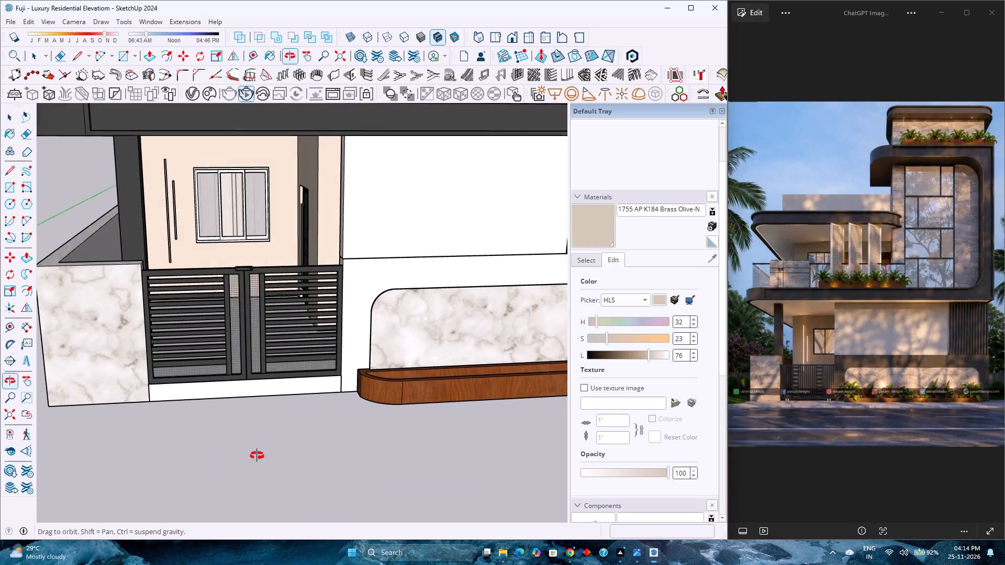
pyautogui.moveTo(257, 456); pyautogui.dragTo(258, 459, button='middle')
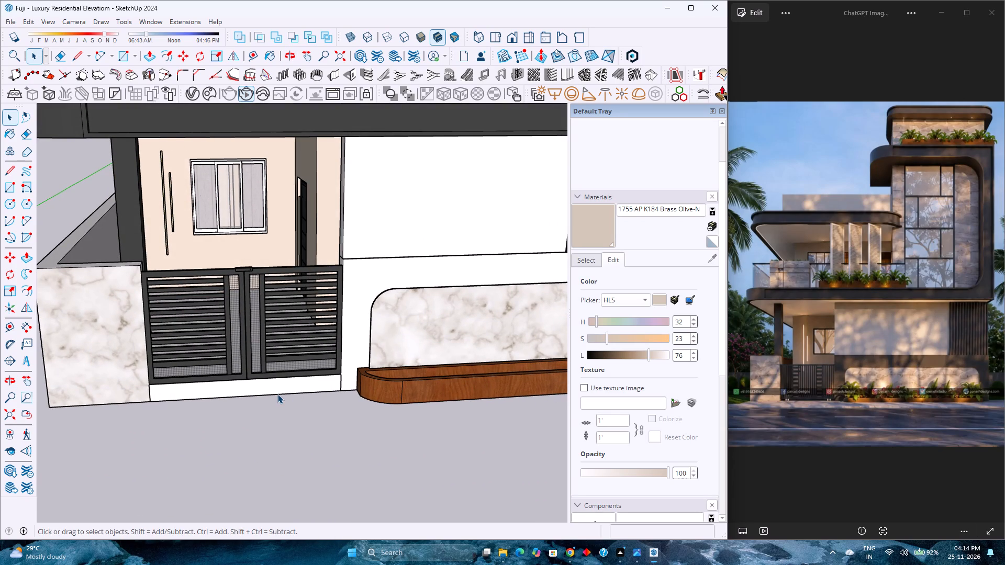
pyautogui.moveTo(281, 426); pyautogui.dragTo(534, 404, button='middle')
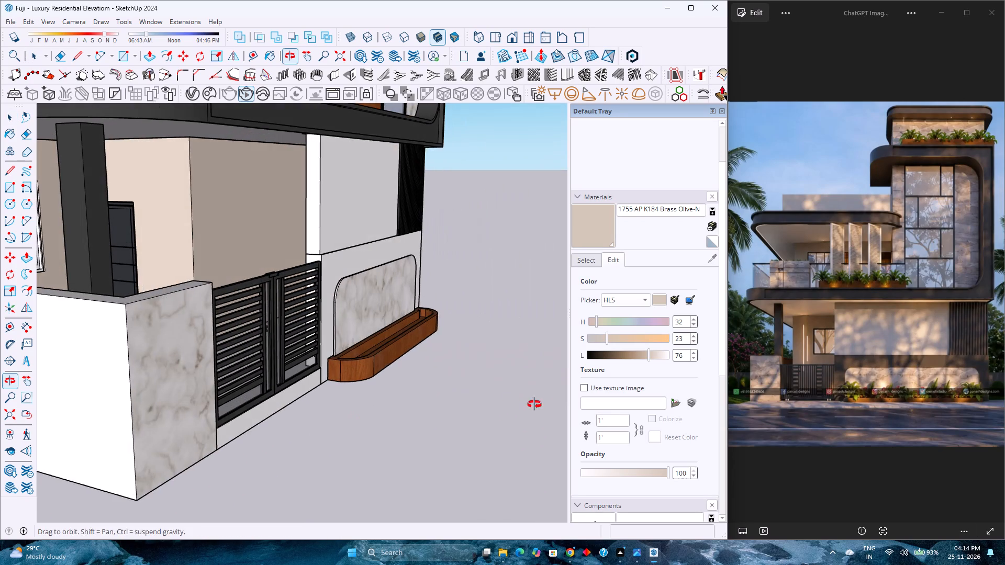
pyautogui.middleClick(534, 404)
pyautogui.scroll(-4, 308, 410)
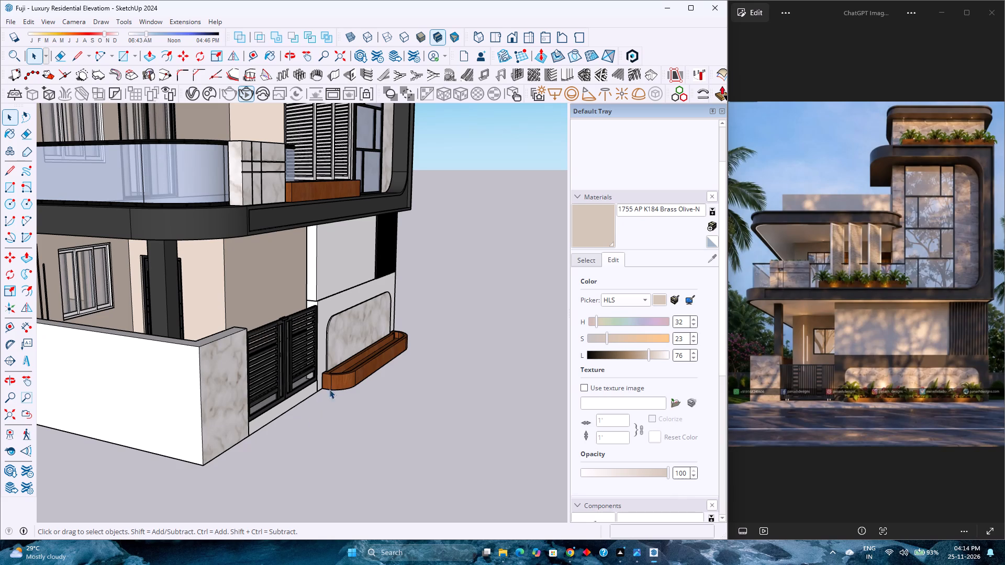
# Open the building group for editing and check the wooden ground-level planter beside the gate up close.
pyautogui.doubleClick(345, 380)
pyautogui.scroll(6, 342, 381)
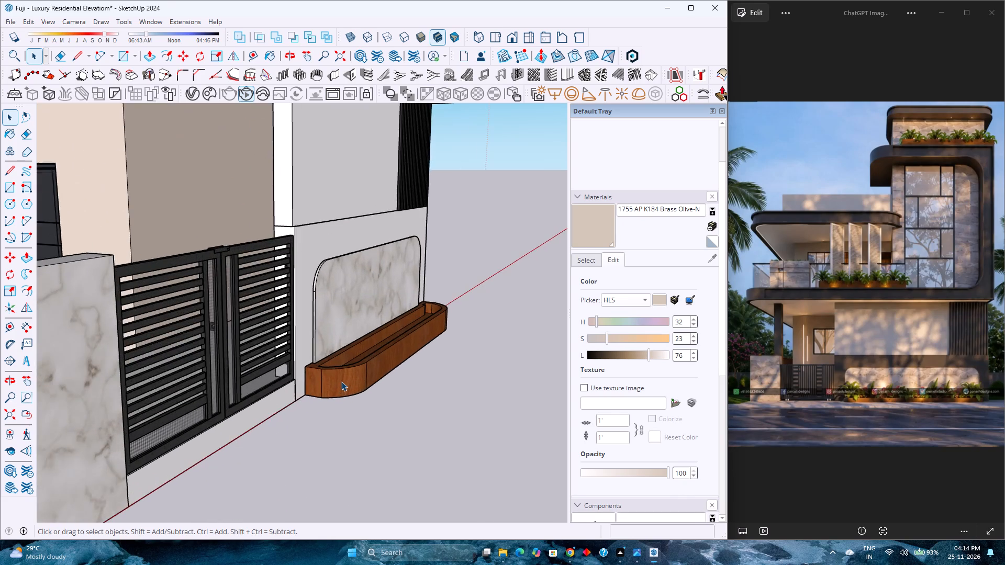
pyautogui.scroll(8, 340, 383)
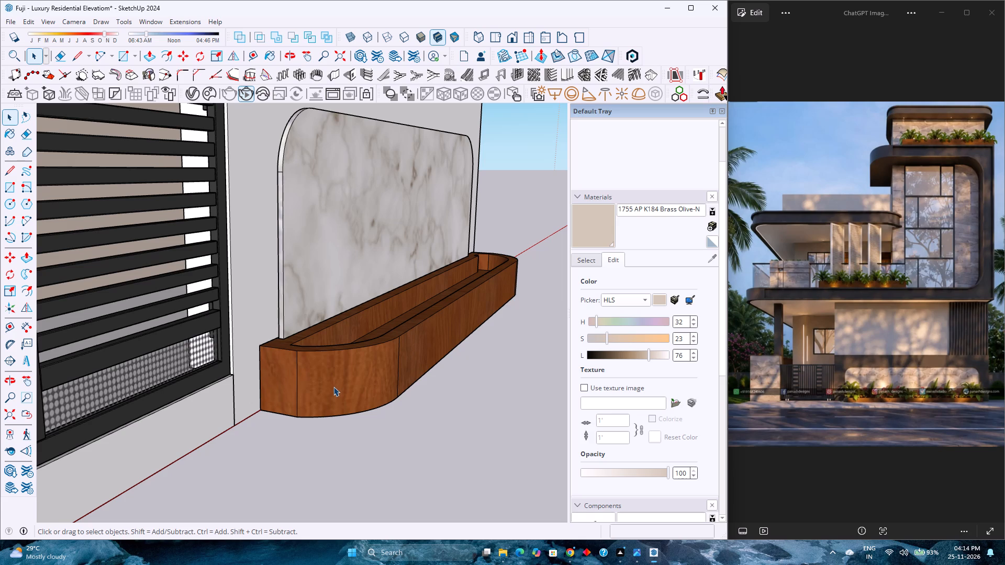
pyautogui.click(350, 379)
pyautogui.scroll(-4, 336, 401)
pyautogui.click(415, 401)
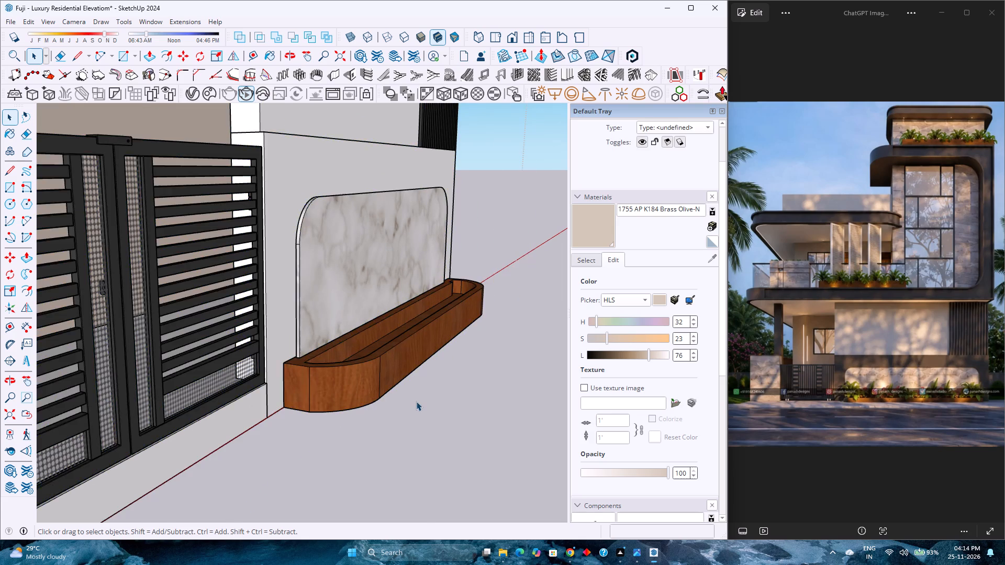
# Return to the standard Front view and fit the whole building in it.
pyautogui.scroll(-7, 419, 402)
pyautogui.moveTo(417, 402); pyautogui.dragTo(290, 419, button='middle')
pyautogui.scroll(-8, 309, 405)
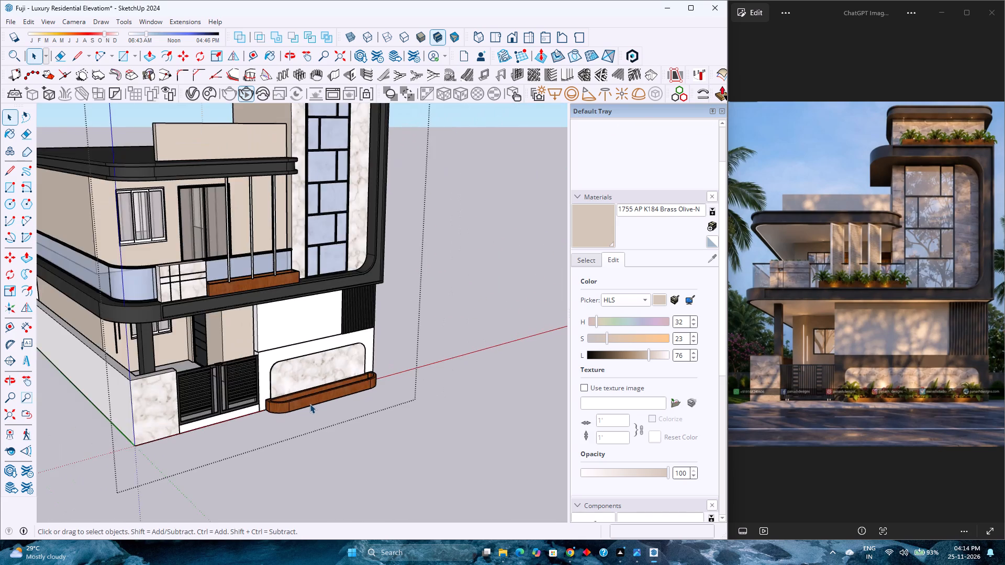
pyautogui.scroll(-7, 310, 404)
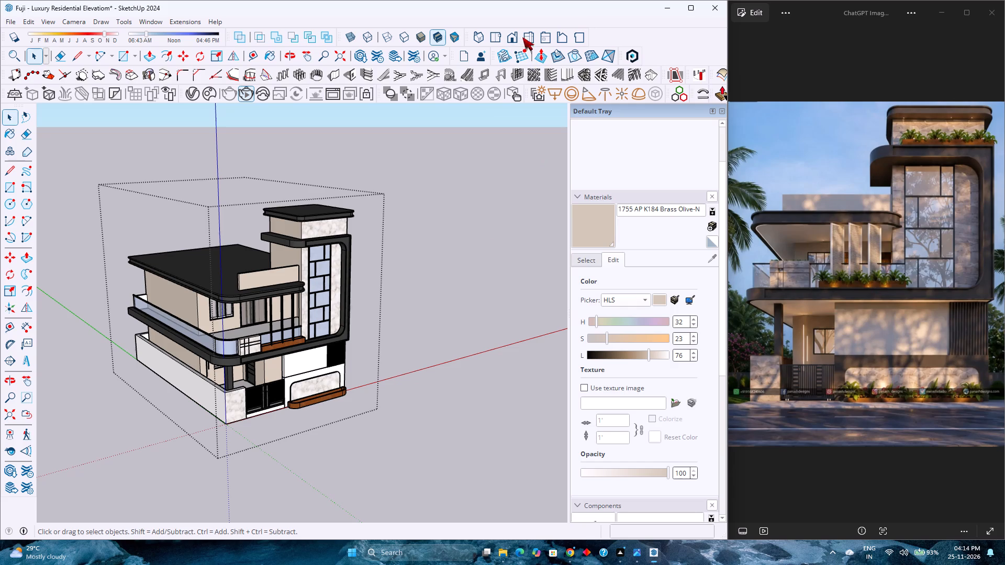
pyautogui.click(514, 40)
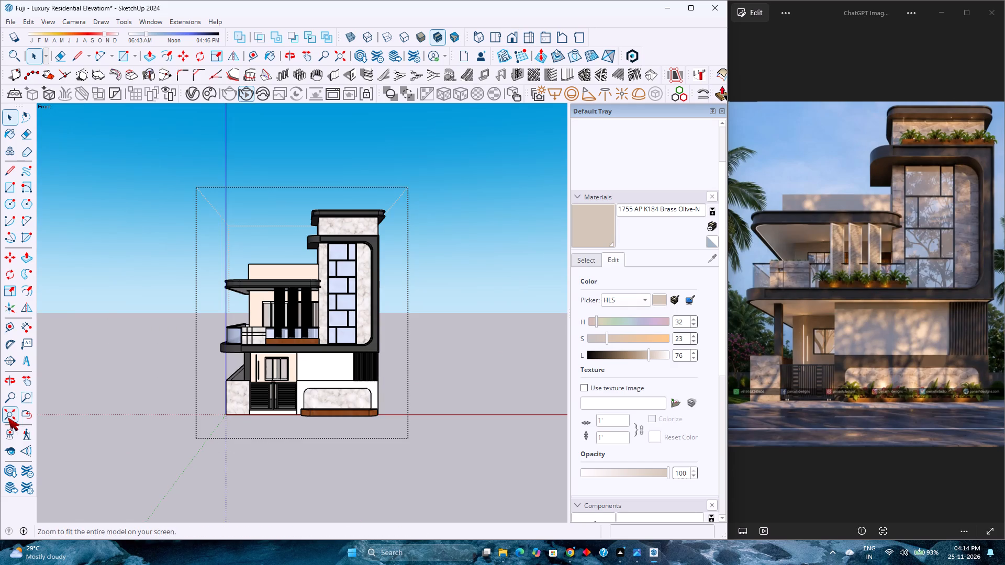
pyautogui.click(8, 417)
pyautogui.scroll(-4, 243, 390)
pyautogui.scroll(3, 243, 390)
pyautogui.scroll(-3, 243, 390)
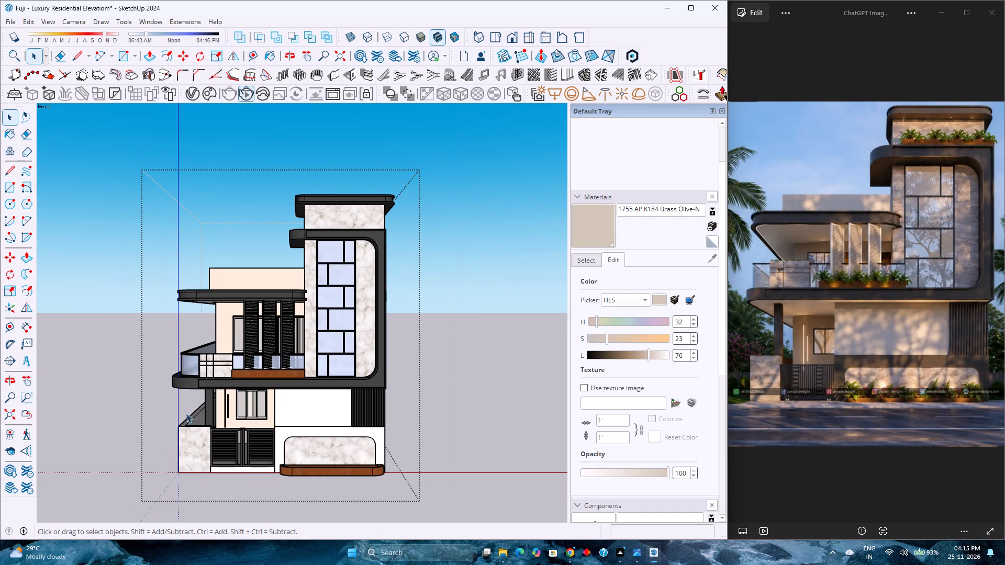
pyautogui.click(8, 423)
pyautogui.click(10, 419)
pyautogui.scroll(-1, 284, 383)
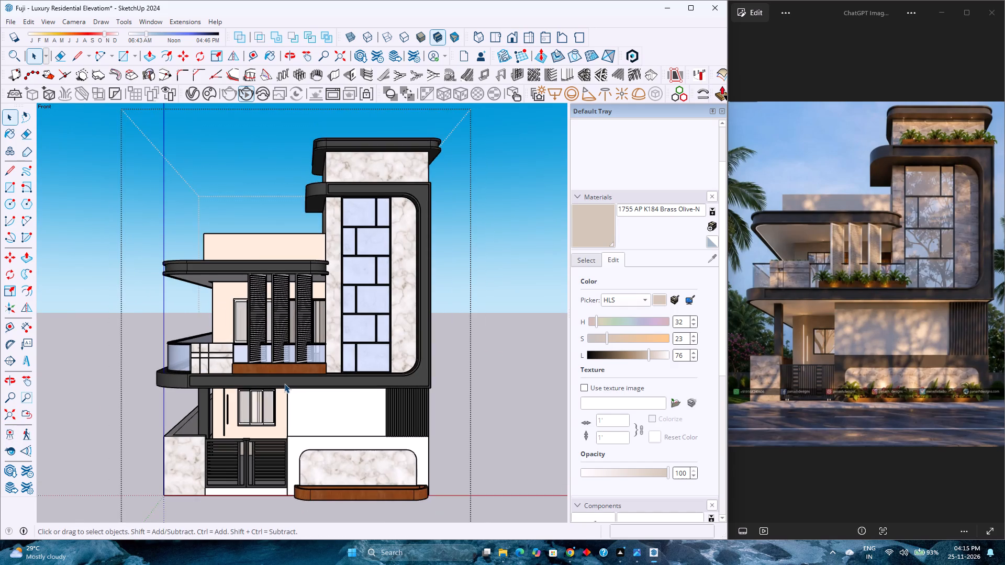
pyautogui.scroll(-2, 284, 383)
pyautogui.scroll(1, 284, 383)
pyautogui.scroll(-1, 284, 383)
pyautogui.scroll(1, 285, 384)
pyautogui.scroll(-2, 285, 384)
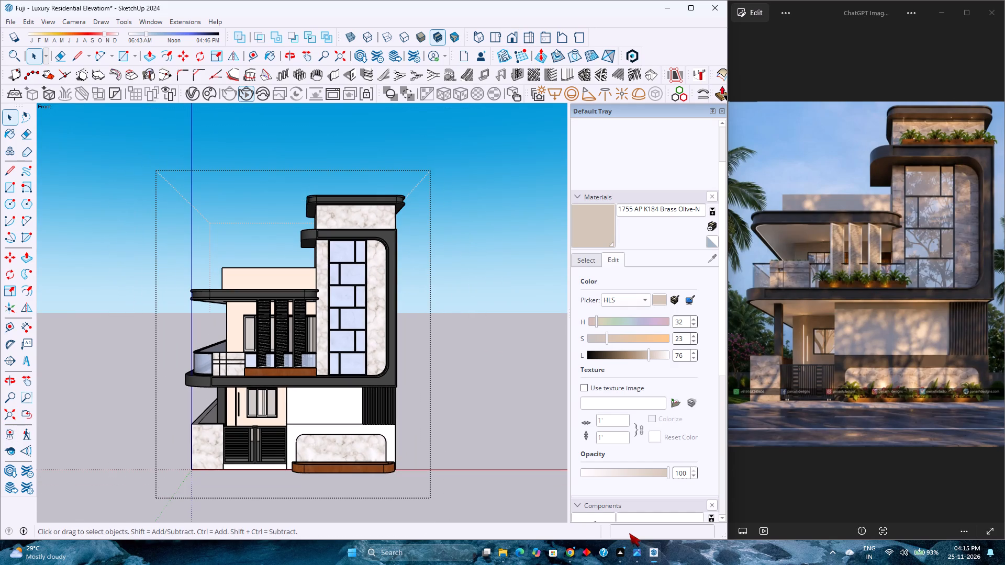
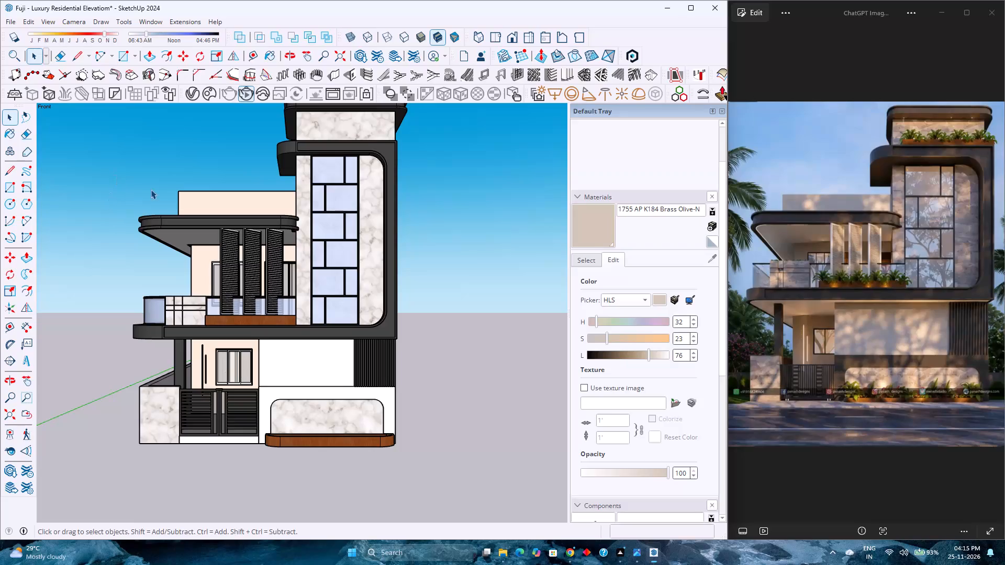
# Glance at the building from above the balcony side, returning to the standard Front view with the whole building fitted.
pyautogui.moveTo(219, 212); pyautogui.dragTo(421, 331, button='middle')
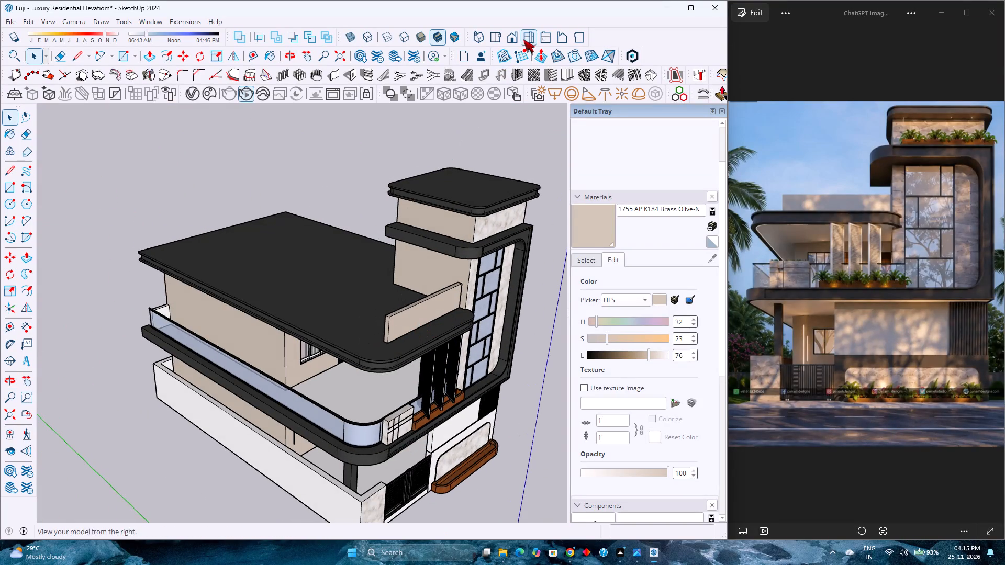
pyautogui.click(515, 38)
pyautogui.click(7, 410)
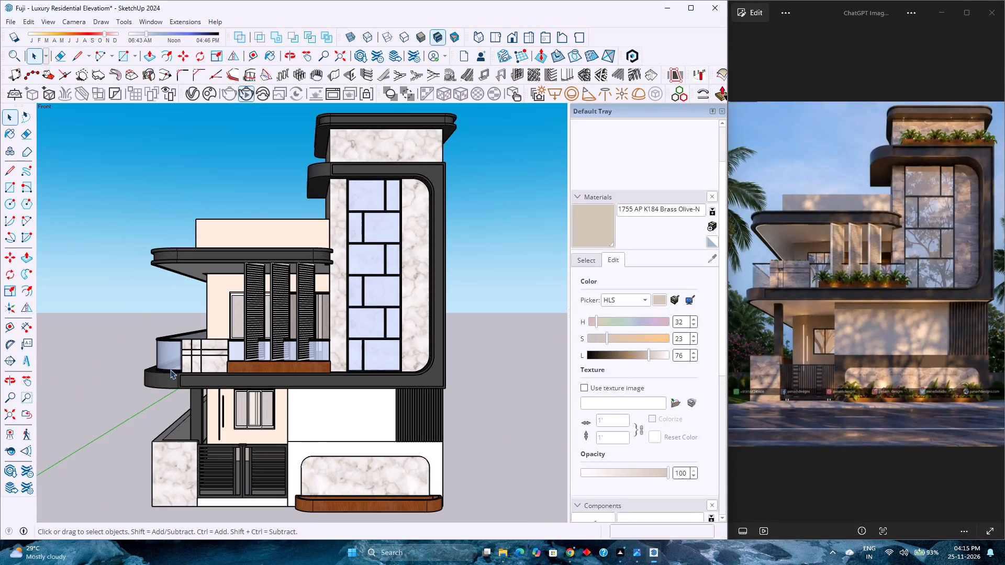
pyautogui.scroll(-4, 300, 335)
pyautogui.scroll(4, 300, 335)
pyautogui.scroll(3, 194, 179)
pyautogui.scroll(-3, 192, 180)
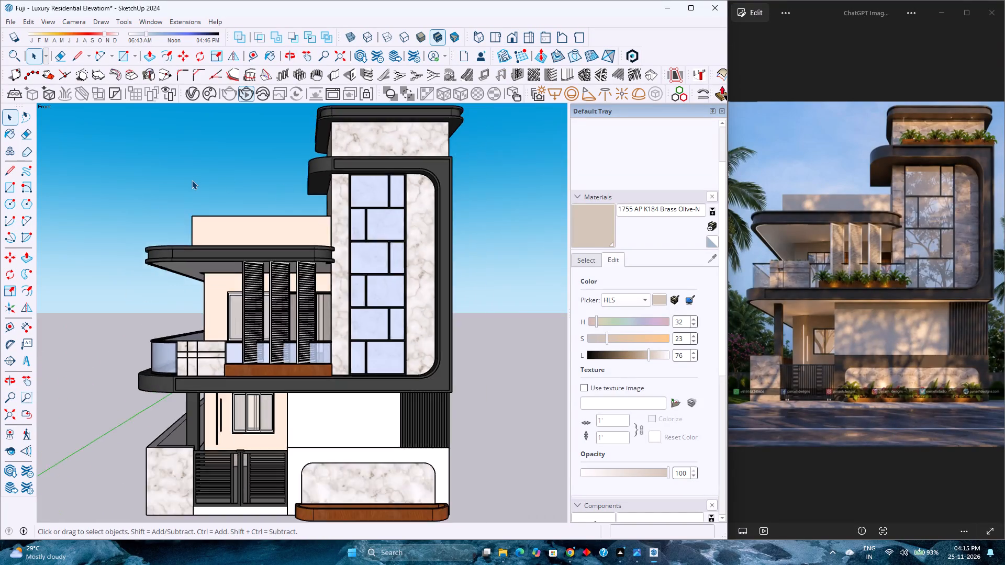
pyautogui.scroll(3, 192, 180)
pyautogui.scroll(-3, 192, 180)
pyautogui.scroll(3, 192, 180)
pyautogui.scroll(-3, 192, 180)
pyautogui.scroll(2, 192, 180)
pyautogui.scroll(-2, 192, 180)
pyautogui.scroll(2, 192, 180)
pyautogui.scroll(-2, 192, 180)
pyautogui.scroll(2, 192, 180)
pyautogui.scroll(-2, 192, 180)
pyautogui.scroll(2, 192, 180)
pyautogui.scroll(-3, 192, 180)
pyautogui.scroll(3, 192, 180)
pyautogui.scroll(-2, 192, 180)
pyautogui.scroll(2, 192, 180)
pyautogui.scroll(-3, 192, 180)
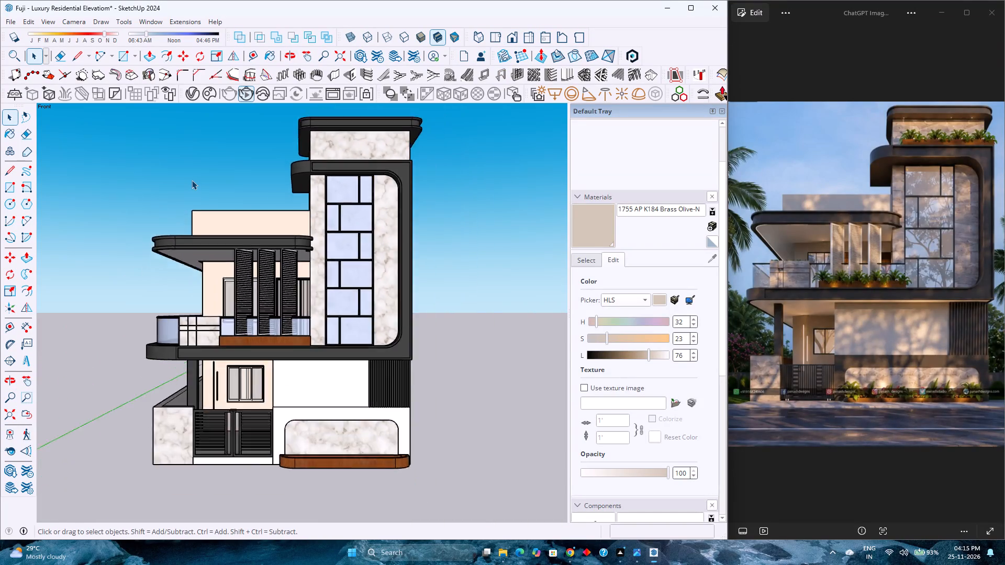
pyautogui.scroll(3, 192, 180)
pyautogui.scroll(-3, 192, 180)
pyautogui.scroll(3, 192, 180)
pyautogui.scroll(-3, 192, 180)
# Inspect the whole building from the balcony side above and from the tower-side front corner near ground level.
pyautogui.moveTo(210, 250); pyautogui.dragTo(171, 241, button='middle')
pyautogui.middleClick(171, 241)
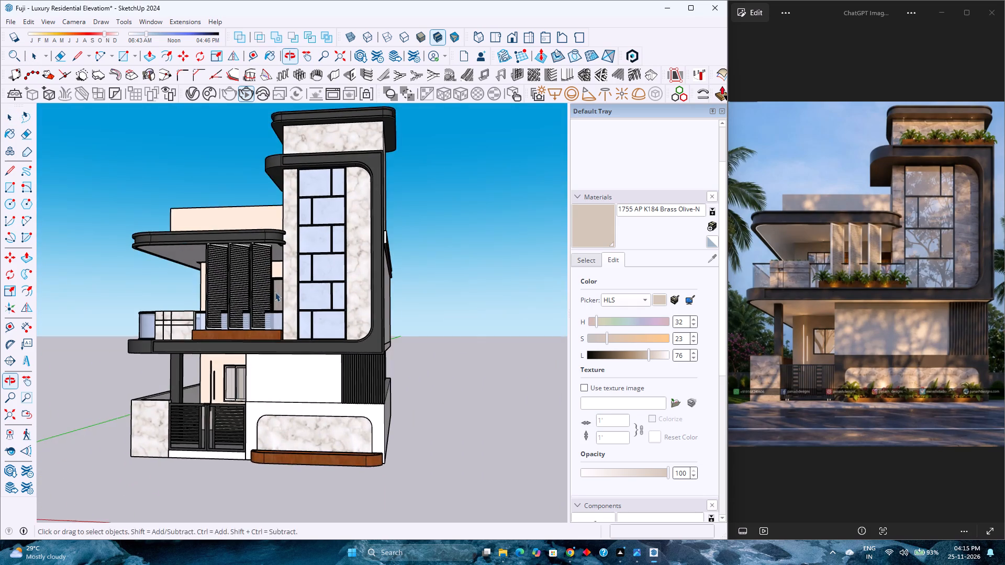
pyautogui.moveTo(284, 303); pyautogui.dragTo(364, 323, button='middle')
pyautogui.middleClick(364, 320)
pyautogui.moveTo(296, 260); pyautogui.dragTo(203, 269, button='middle')
pyautogui.moveTo(203, 269); pyautogui.dragTo(348, 331, button='middle')
pyautogui.moveTo(242, 298); pyautogui.dragTo(414, 286, button='middle')
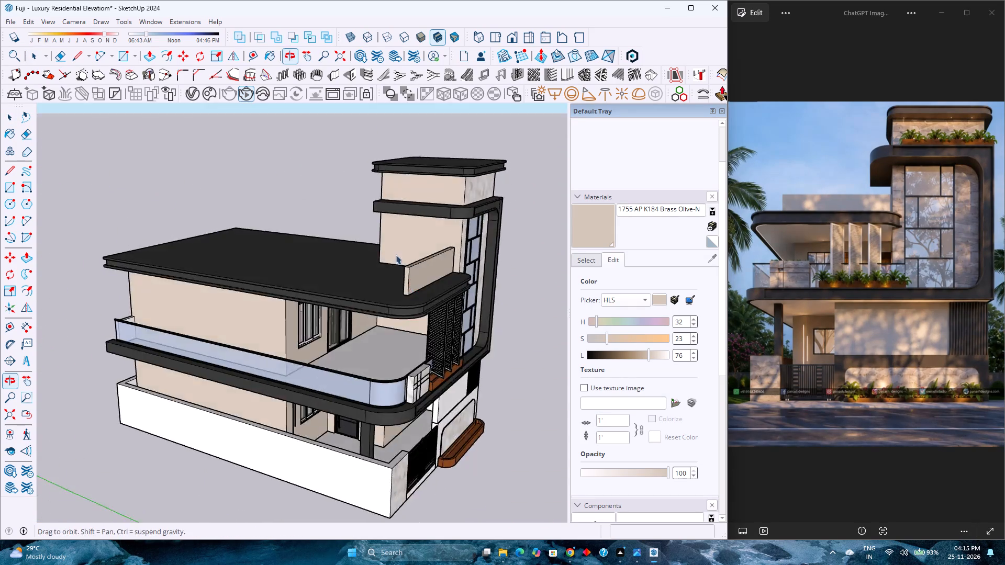
pyautogui.moveTo(363, 225); pyautogui.dragTo(171, 241, button='middle')
pyautogui.scroll(1, 171, 244)
pyautogui.scroll(-5, 171, 244)
pyautogui.scroll(2, 171, 244)
pyautogui.moveTo(241, 303); pyautogui.dragTo(50, 171, button='middle')
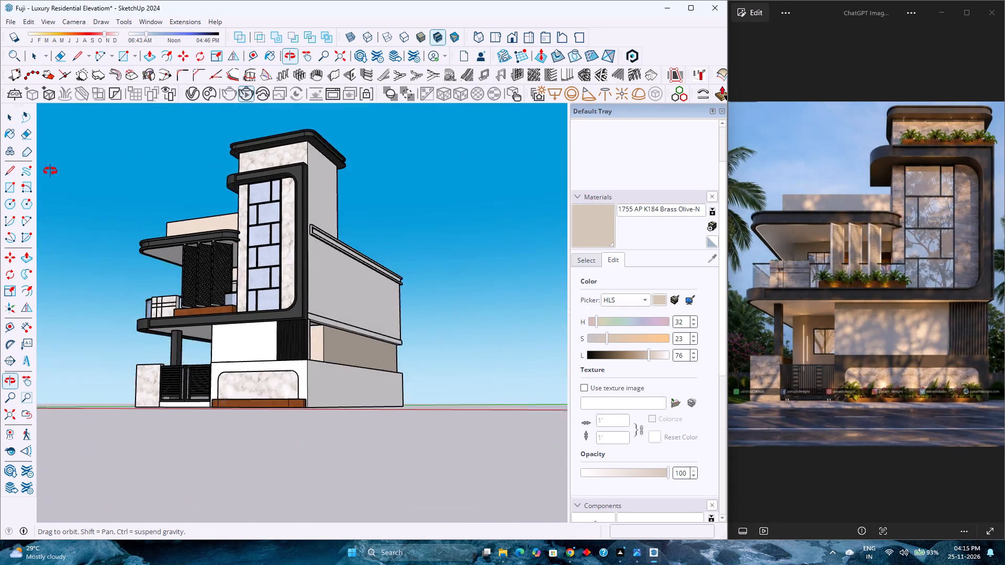
pyautogui.moveTo(50, 171); pyautogui.dragTo(53, 168, button='middle')
pyautogui.middleClick(55, 170)
pyautogui.scroll(4, 152, 248)
pyautogui.scroll(-4, 152, 248)
pyautogui.scroll(4, 152, 248)
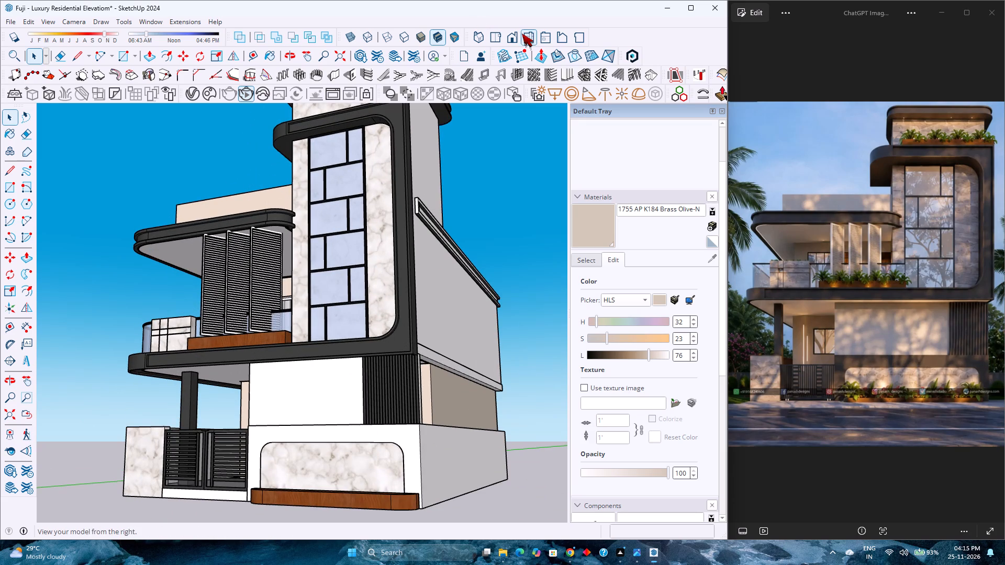
# Return to the standard Front view and check the facade at closer and wider range.
pyautogui.click(507, 41)
pyautogui.scroll(-5, 331, 225)
pyautogui.scroll(4, 331, 225)
pyautogui.scroll(-5, 331, 225)
pyautogui.scroll(4, 331, 225)
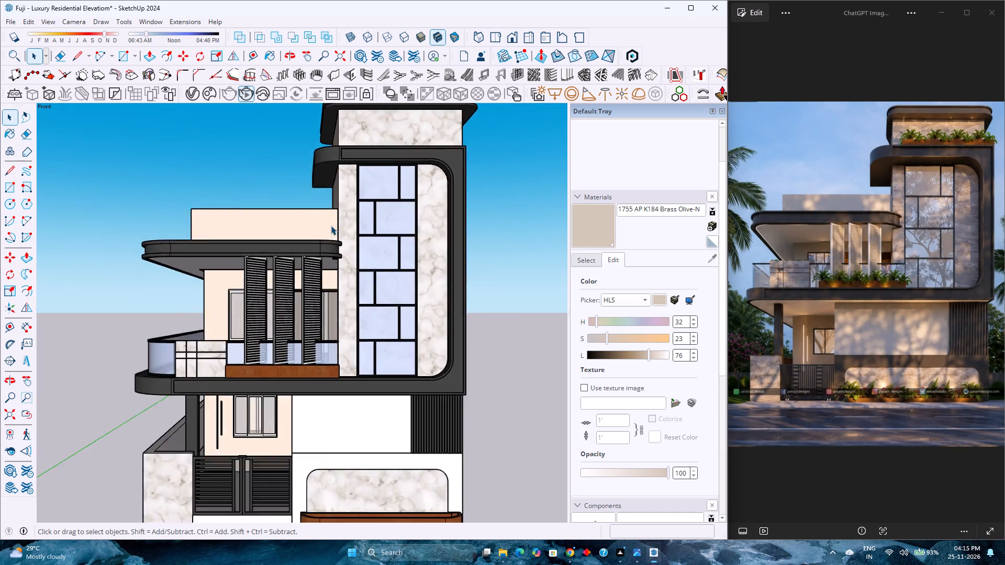
pyautogui.scroll(-4, 331, 225)
pyautogui.scroll(5, 331, 225)
pyautogui.scroll(-6, 331, 225)
pyautogui.scroll(6, 331, 225)
pyautogui.scroll(-5, 331, 225)
pyautogui.scroll(-1, 337, 132)
# Inspect the building from slightly above the front and from the corner beside the tower's side wall.
pyautogui.moveTo(337, 132); pyautogui.dragTo(543, 154, button='middle')
pyautogui.moveTo(543, 154); pyautogui.dragTo(320, 180, button='middle')
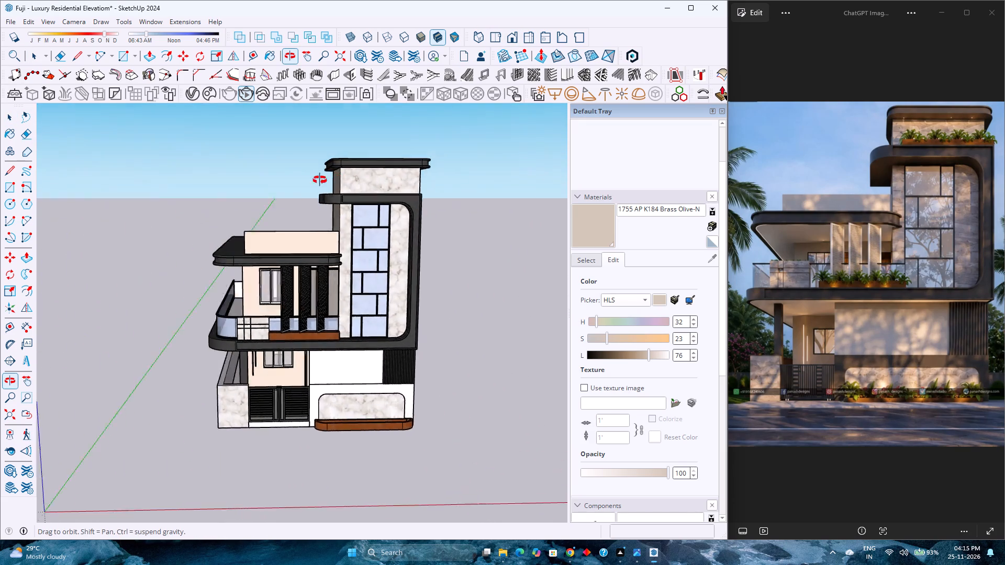
pyautogui.moveTo(320, 180); pyautogui.dragTo(204, 165, button='middle')
pyautogui.moveTo(204, 165); pyautogui.dragTo(197, 118, button='middle')
pyautogui.moveTo(198, 121); pyautogui.dragTo(263, 145, button='middle')
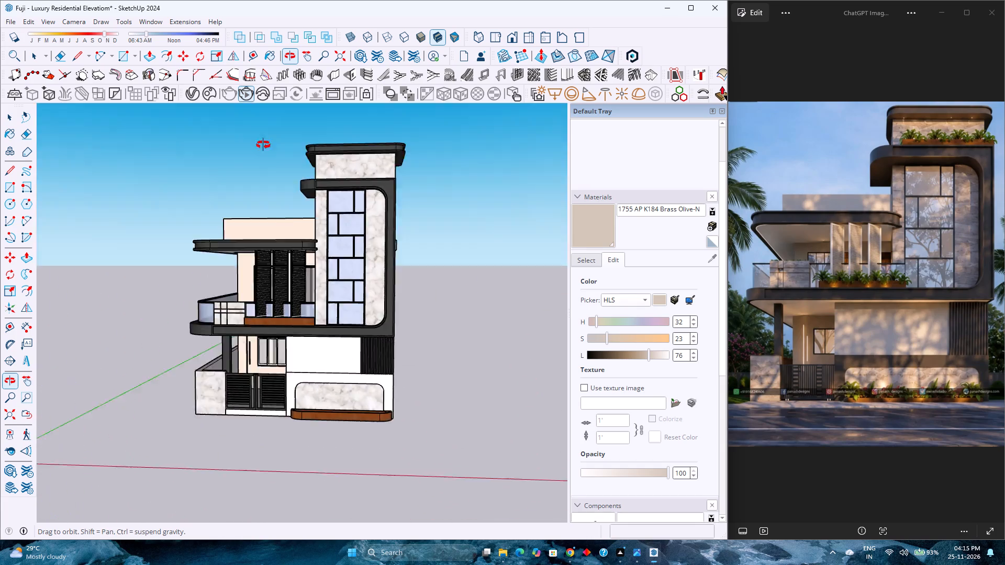
pyautogui.moveTo(263, 145); pyautogui.dragTo(159, 174, button='middle')
pyautogui.scroll(-3, 159, 174)
pyautogui.scroll(5, 159, 174)
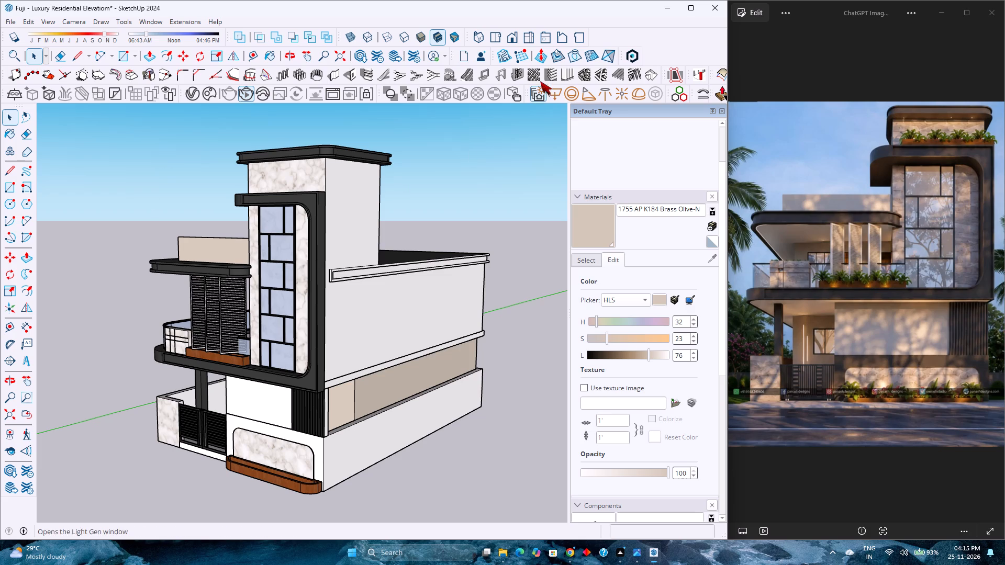
# Return to the standard Front view and fit the whole building in it.
pyautogui.click(517, 41)
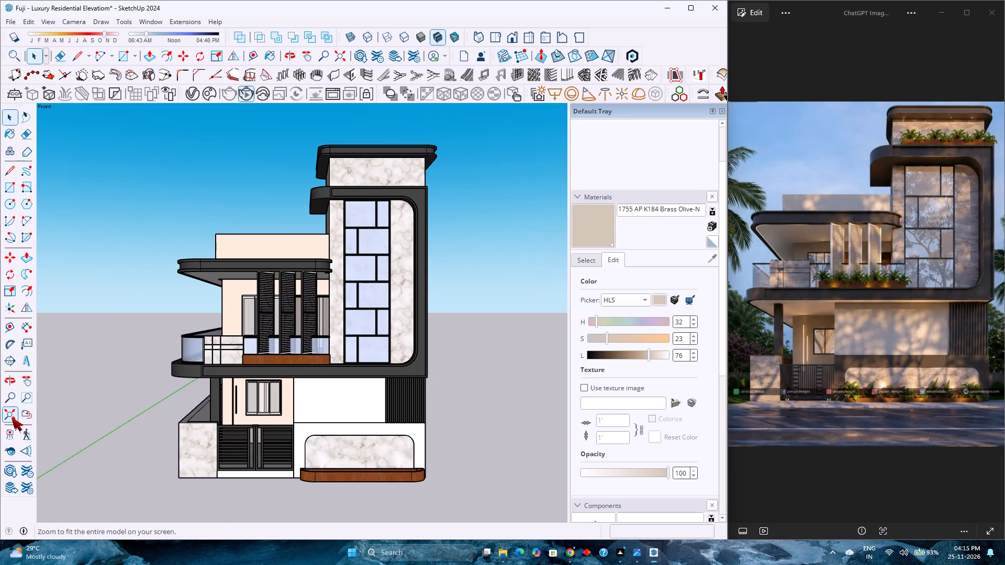
pyautogui.click(12, 417)
pyautogui.scroll(-4, 366, 360)
pyautogui.scroll(3, 366, 362)
pyautogui.scroll(-3, 365, 363)
pyautogui.scroll(3, 365, 363)
pyautogui.scroll(-3, 364, 364)
pyautogui.scroll(2, 364, 364)
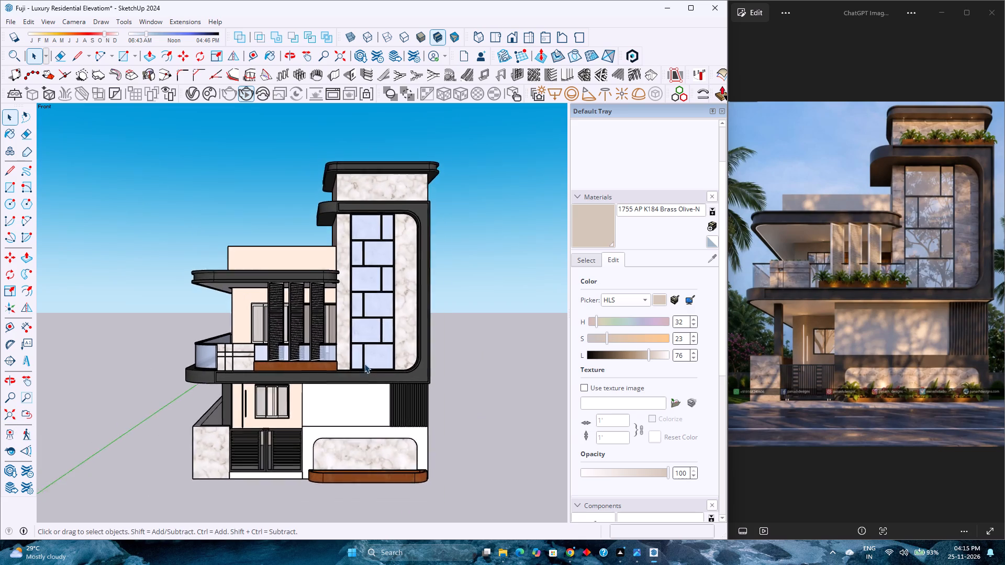
pyautogui.scroll(1, 364, 364)
pyautogui.scroll(-10, 364, 364)
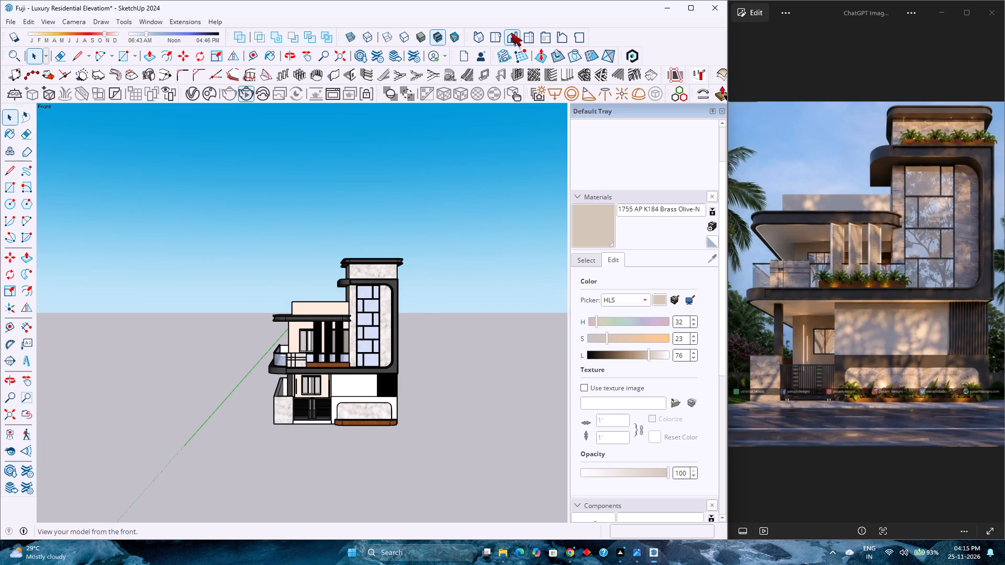
pyautogui.click(511, 33)
pyautogui.click(10, 410)
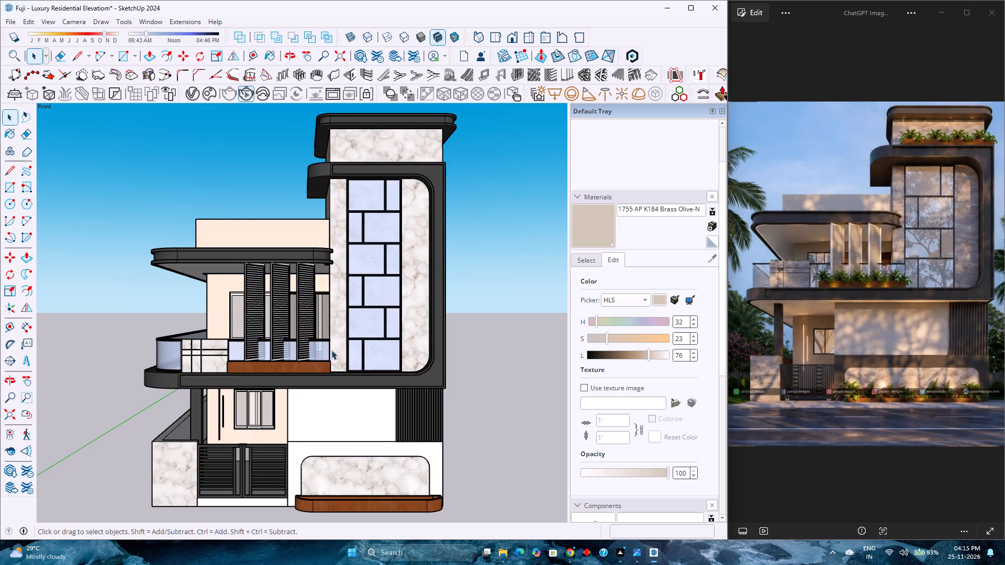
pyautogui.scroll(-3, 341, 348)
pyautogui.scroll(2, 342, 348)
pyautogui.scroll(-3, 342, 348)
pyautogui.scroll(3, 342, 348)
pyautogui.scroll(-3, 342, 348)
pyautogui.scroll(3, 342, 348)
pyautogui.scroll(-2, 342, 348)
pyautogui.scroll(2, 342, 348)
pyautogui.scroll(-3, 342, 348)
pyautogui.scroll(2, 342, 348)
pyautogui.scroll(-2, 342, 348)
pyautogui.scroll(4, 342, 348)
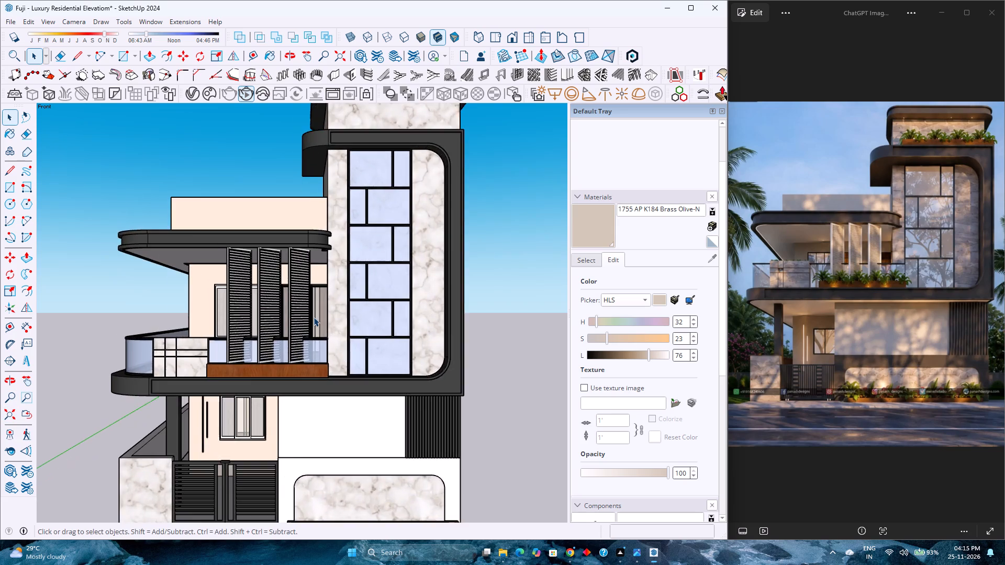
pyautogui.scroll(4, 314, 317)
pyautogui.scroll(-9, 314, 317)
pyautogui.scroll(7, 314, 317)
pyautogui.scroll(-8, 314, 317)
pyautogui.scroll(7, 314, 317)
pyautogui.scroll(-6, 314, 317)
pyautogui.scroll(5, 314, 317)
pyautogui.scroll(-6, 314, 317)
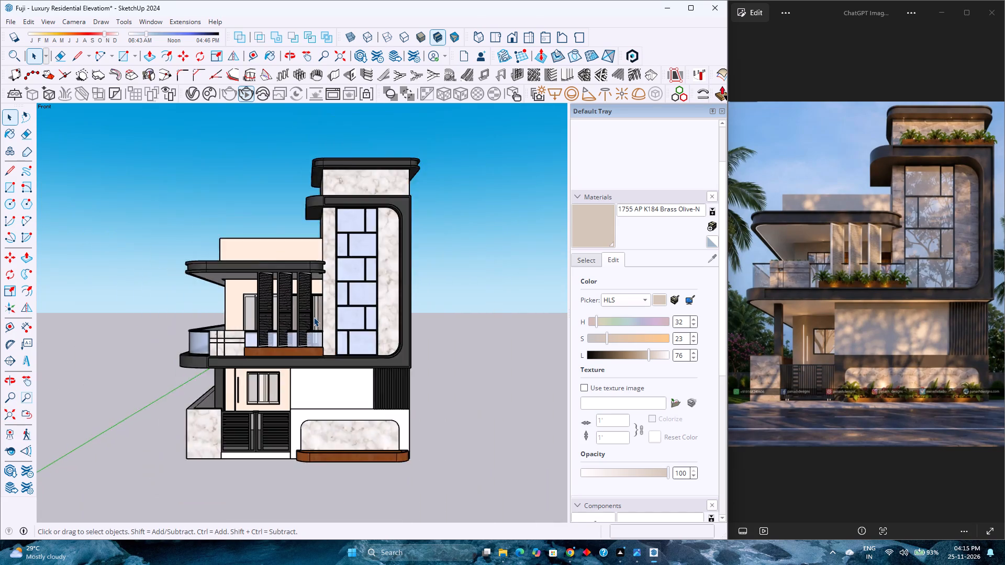
# Examine the balcony's three louvred screens, wooden planter and the adjacent tower glazing up close in Front view.
pyautogui.scroll(5, 314, 317)
pyautogui.scroll(-5, 314, 317)
pyautogui.scroll(5, 314, 317)
pyautogui.scroll(-5, 314, 317)
pyautogui.scroll(4, 314, 317)
pyautogui.scroll(-4, 314, 317)
pyautogui.scroll(4, 314, 317)
pyautogui.scroll(-5, 314, 317)
pyautogui.scroll(5, 314, 317)
pyautogui.scroll(-5, 314, 317)
pyautogui.scroll(4, 314, 317)
pyautogui.scroll(-4, 314, 317)
pyautogui.scroll(4, 314, 317)
pyautogui.scroll(-4, 314, 317)
pyautogui.scroll(3, 314, 317)
pyautogui.scroll(-3, 314, 317)
pyautogui.scroll(3, 314, 317)
pyautogui.scroll(-3, 314, 317)
pyautogui.scroll(3, 314, 317)
pyautogui.scroll(-2, 314, 317)
pyautogui.scroll(2, 314, 317)
pyautogui.scroll(-3, 314, 317)
pyautogui.scroll(2, 314, 317)
pyautogui.scroll(-2, 314, 317)
pyautogui.scroll(2, 314, 317)
pyautogui.scroll(-2, 314, 317)
pyautogui.scroll(2, 314, 317)
pyautogui.scroll(-2, 314, 317)
pyautogui.scroll(3, 314, 317)
pyautogui.scroll(-3, 314, 317)
pyautogui.scroll(2, 314, 317)
pyautogui.scroll(-2, 314, 317)
pyautogui.scroll(3, 314, 317)
pyautogui.scroll(-3, 314, 317)
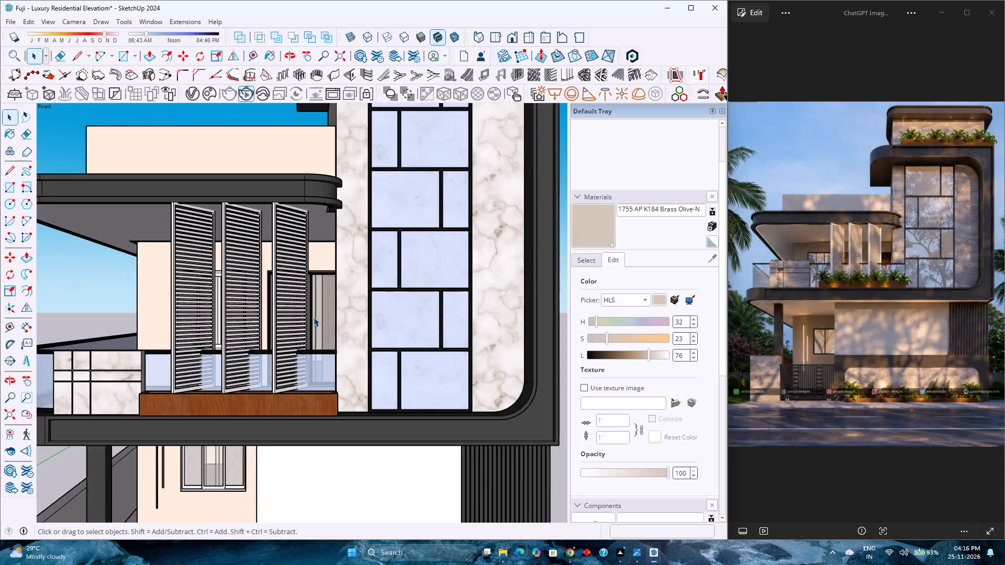
pyautogui.scroll(3, 314, 317)
pyautogui.scroll(-3, 314, 317)
pyautogui.scroll(2, 314, 317)
pyautogui.scroll(-2, 314, 317)
pyautogui.scroll(2, 314, 317)
pyautogui.scroll(-2, 314, 317)
pyautogui.scroll(2, 314, 317)
pyautogui.scroll(-2, 314, 317)
pyautogui.scroll(2, 314, 317)
pyautogui.scroll(-2, 314, 317)
pyautogui.scroll(2, 314, 317)
pyautogui.scroll(-2, 314, 317)
pyautogui.scroll(3, 314, 317)
pyautogui.scroll(-3, 314, 317)
pyautogui.scroll(1, 314, 317)
pyautogui.scroll(-1, 314, 316)
pyautogui.scroll(-3, 237, 404)
pyautogui.scroll(5, 237, 405)
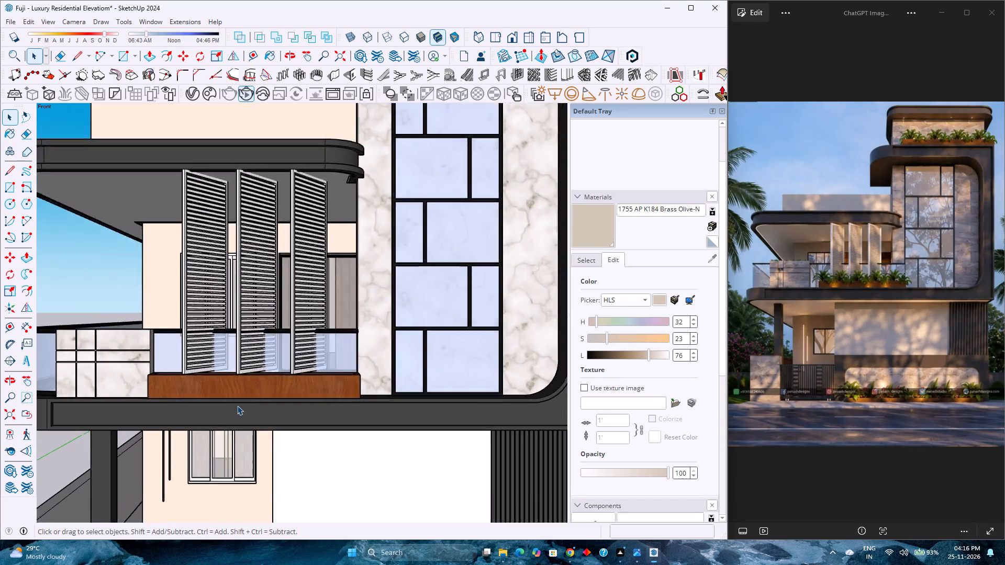
# Examine the balcony's louvred screens, wooden planter and the neighbouring tower glazing at closer and wider range in Front view.
pyautogui.scroll(-3, 236, 408)
pyautogui.scroll(4, 236, 410)
pyautogui.scroll(-5, 235, 410)
pyautogui.scroll(3, 235, 410)
pyautogui.scroll(-3, 235, 410)
pyautogui.scroll(4, 235, 410)
pyautogui.scroll(-4, 235, 410)
pyautogui.scroll(6, 235, 410)
pyautogui.scroll(-4, 235, 410)
pyautogui.scroll(3, 235, 410)
pyautogui.scroll(-5, 235, 410)
pyautogui.scroll(4, 235, 410)
pyautogui.scroll(-4, 235, 410)
pyautogui.scroll(4, 235, 411)
pyautogui.scroll(-4, 235, 411)
pyautogui.scroll(4, 235, 411)
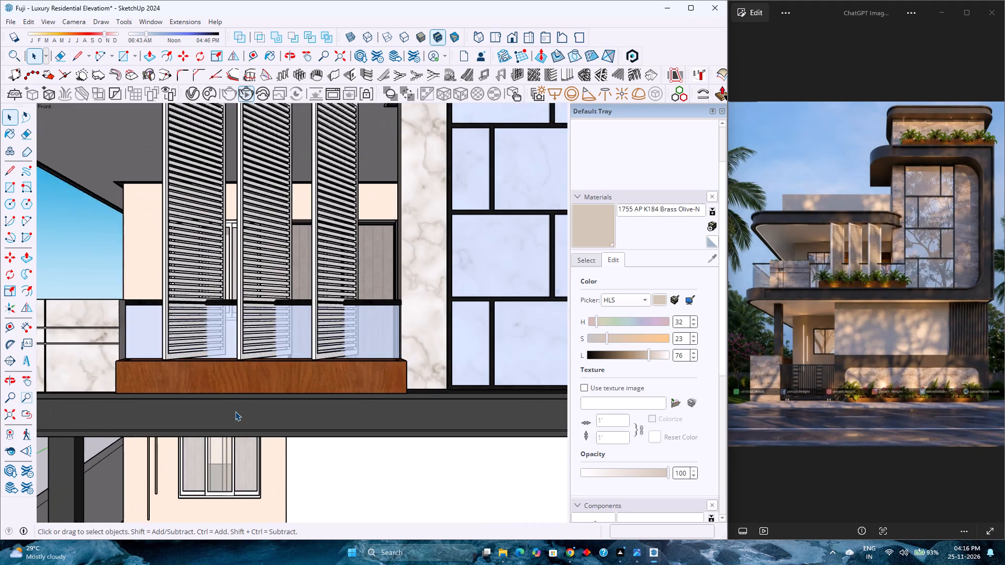
pyautogui.scroll(-2, 235, 411)
pyautogui.scroll(2, 235, 411)
pyautogui.scroll(-4, 235, 411)
pyautogui.scroll(2, 236, 413)
pyautogui.scroll(-3, 236, 413)
pyautogui.scroll(2, 236, 413)
pyautogui.scroll(-5, 236, 413)
pyautogui.scroll(4, 236, 413)
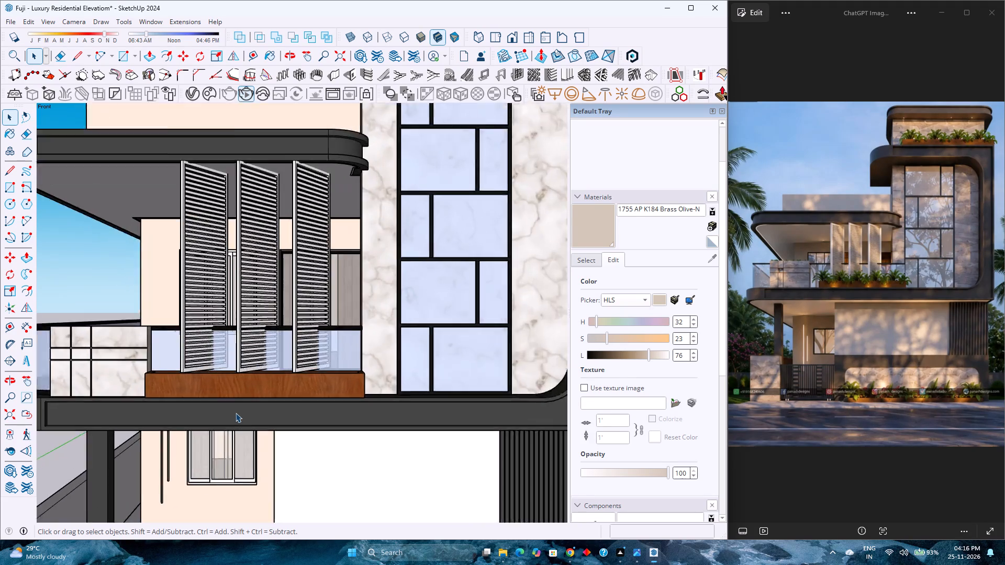
pyautogui.scroll(1, 236, 413)
pyautogui.scroll(-3, 236, 413)
pyautogui.scroll(4, 236, 413)
pyautogui.scroll(-4, 236, 413)
pyautogui.scroll(3, 236, 414)
pyautogui.scroll(-3, 236, 414)
pyautogui.scroll(4, 236, 414)
pyautogui.scroll(-4, 236, 414)
pyautogui.scroll(2, 236, 414)
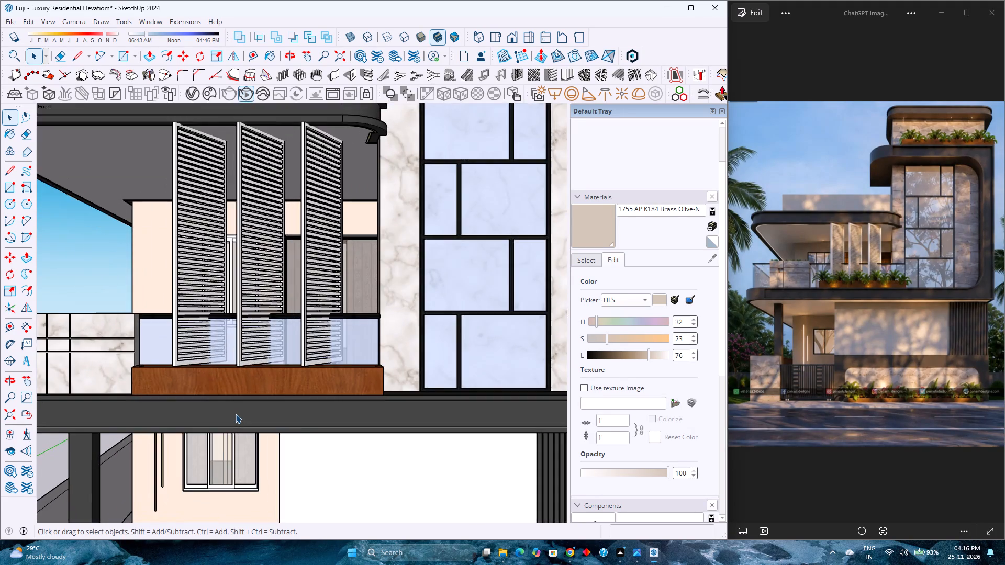
pyautogui.scroll(-4, 236, 414)
pyautogui.scroll(6, 236, 414)
pyautogui.scroll(-5, 236, 414)
pyautogui.scroll(4, 236, 414)
pyautogui.scroll(-5, 236, 414)
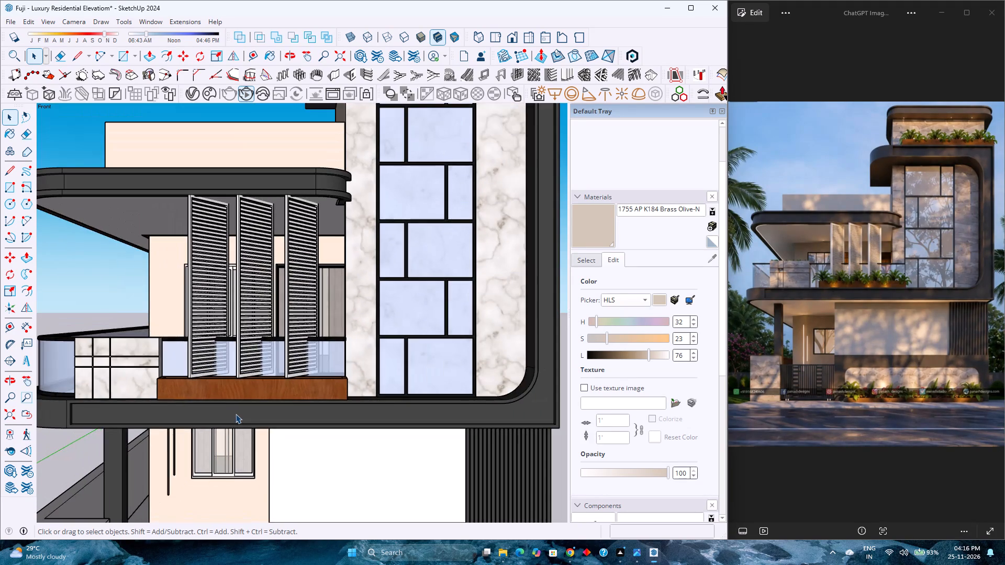
pyautogui.scroll(5, 236, 414)
pyautogui.scroll(-5, 236, 414)
pyautogui.scroll(4, 236, 414)
pyautogui.scroll(-4, 236, 414)
pyautogui.scroll(3, 236, 414)
pyautogui.scroll(-4, 236, 414)
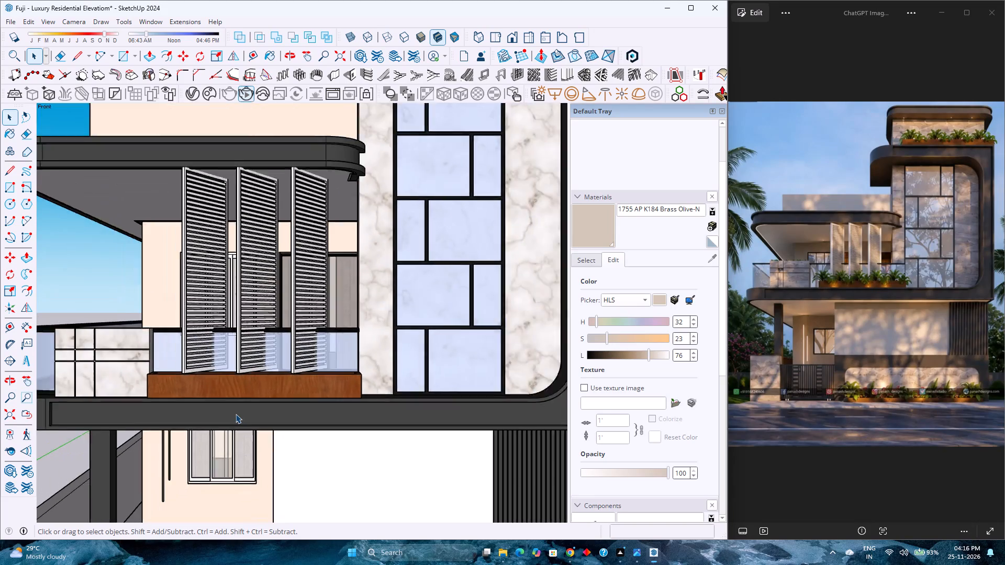
pyautogui.scroll(5, 236, 414)
pyautogui.scroll(-3, 236, 414)
pyautogui.scroll(4, 236, 414)
pyautogui.scroll(-2, 236, 414)
pyautogui.scroll(1, 236, 414)
pyautogui.scroll(-5, 236, 414)
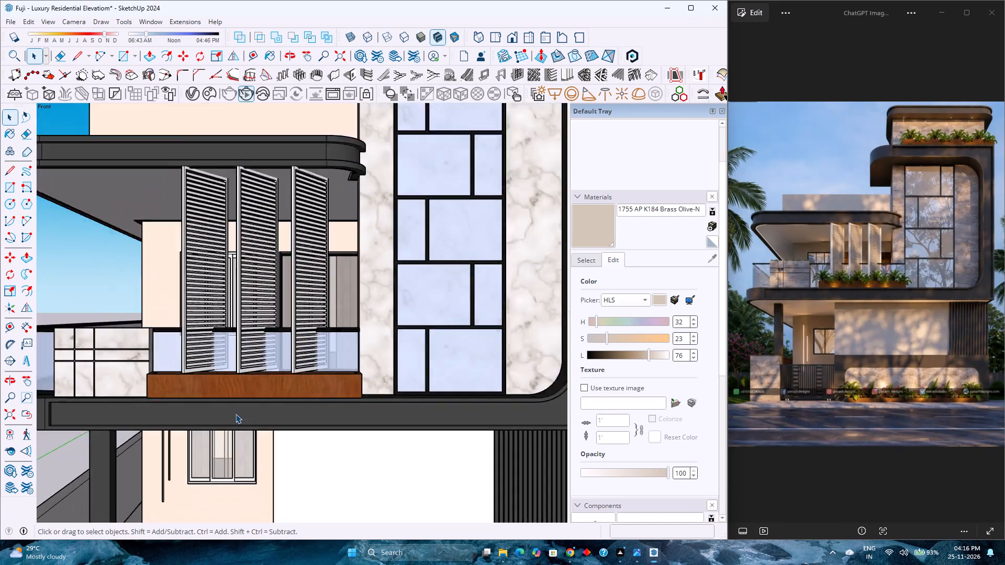
# Inspect the wooden planter, the lower ends of the louvres and the glass railing up close in Front view.
pyautogui.scroll(5, 236, 414)
pyautogui.scroll(-5, 236, 414)
pyautogui.scroll(4, 236, 414)
pyautogui.scroll(-2, 236, 417)
pyautogui.scroll(4, 236, 421)
pyautogui.scroll(-3, 236, 421)
pyautogui.scroll(4, 236, 421)
pyautogui.scroll(-3, 238, 421)
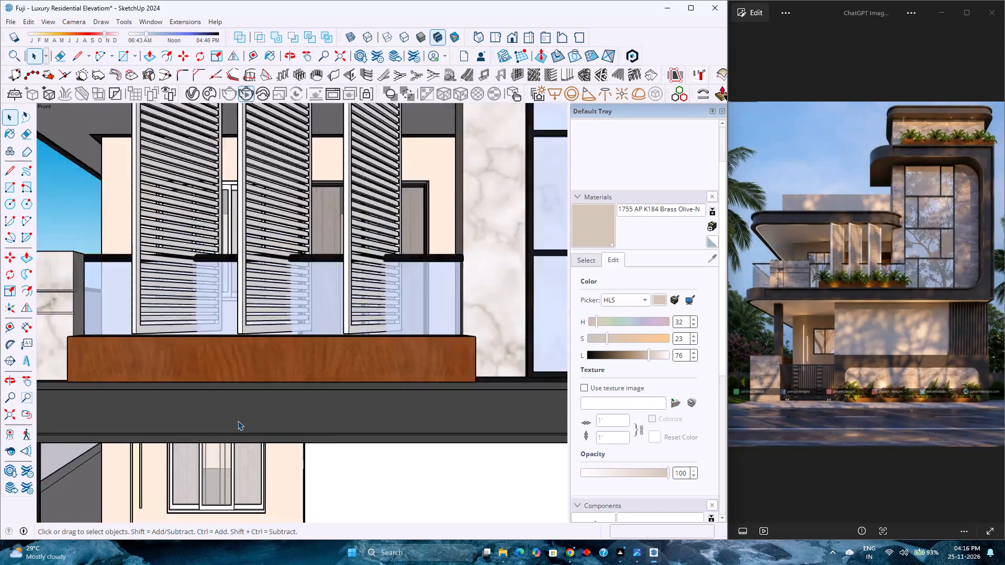
pyautogui.scroll(-2, 238, 421)
pyautogui.scroll(6, 238, 421)
pyautogui.scroll(-5, 238, 421)
pyautogui.scroll(4, 238, 421)
pyautogui.scroll(-5, 238, 421)
pyautogui.scroll(4, 238, 421)
pyautogui.scroll(-4, 238, 421)
pyautogui.scroll(5, 238, 421)
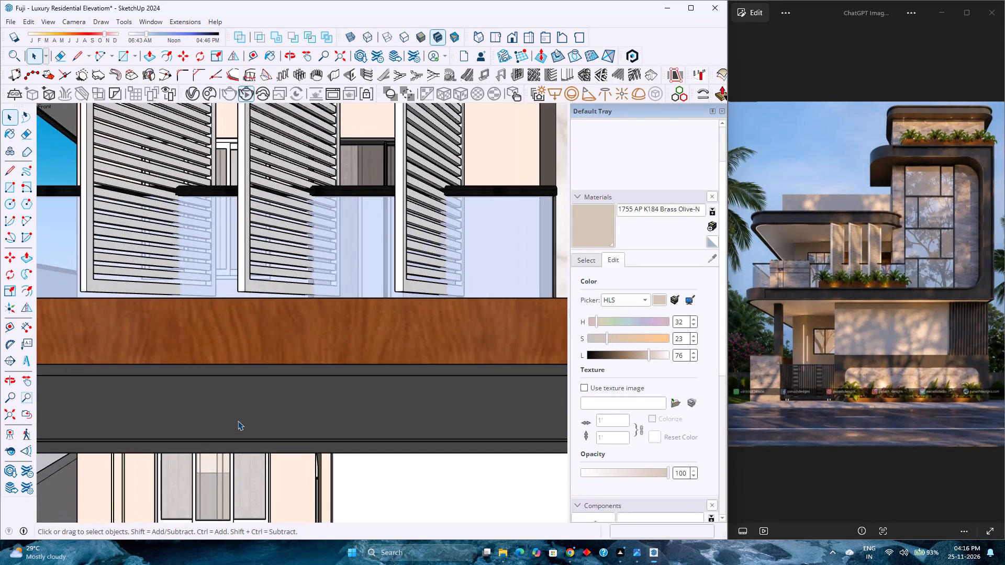
pyautogui.scroll(-4, 238, 421)
pyautogui.scroll(3, 238, 421)
pyautogui.scroll(-3, 238, 421)
pyautogui.scroll(3, 238, 421)
pyautogui.scroll(-2, 238, 421)
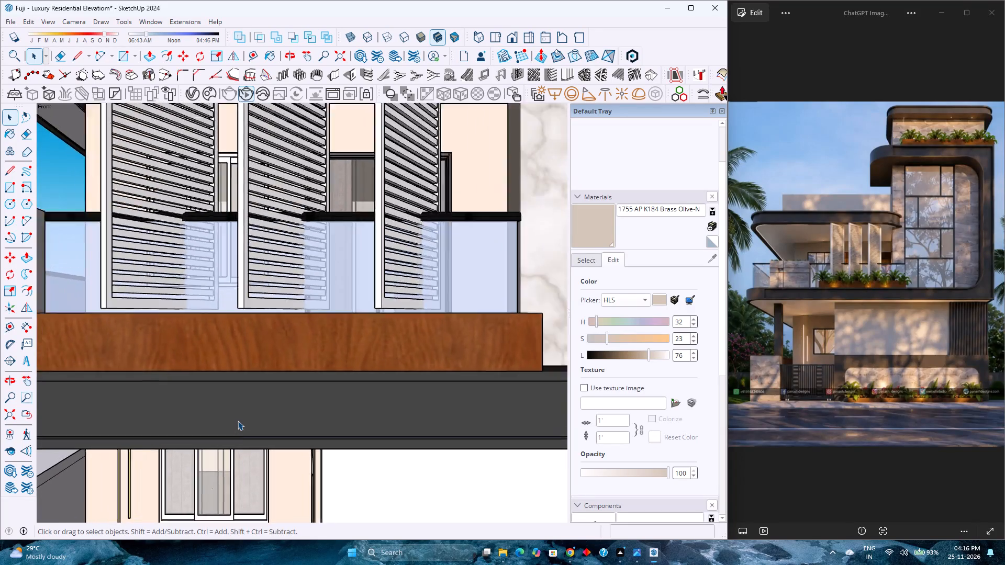
pyautogui.scroll(-20, 238, 421)
pyautogui.scroll(-9, 238, 421)
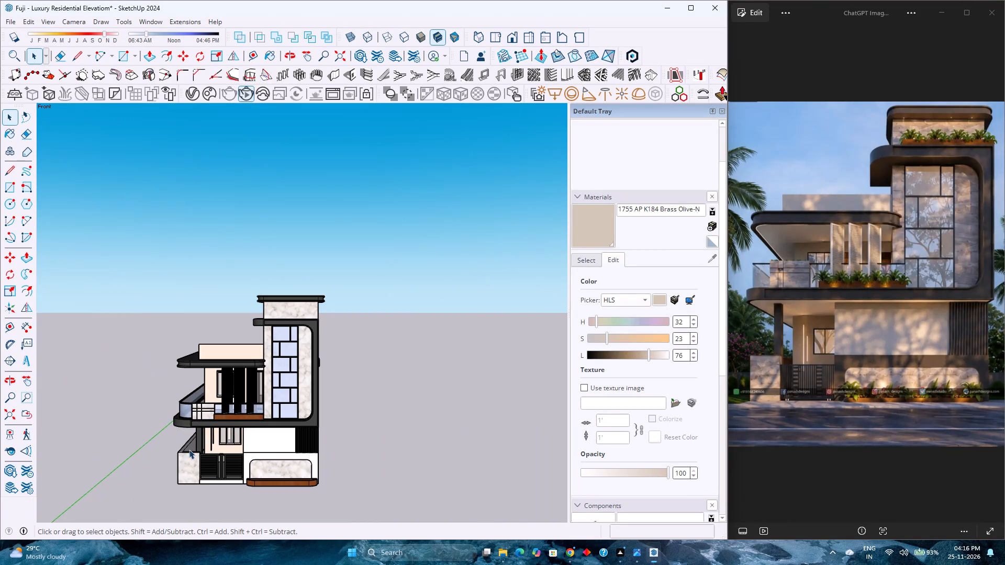
# Reset to the standard Front view and fit the whole building in it.
pyautogui.click(515, 33)
pyautogui.click(5, 418)
# Review the complete front facade, from the tower roof to the gate and ground-level planter, at closer and wider range.
pyautogui.scroll(-3, 286, 378)
pyautogui.scroll(3, 286, 378)
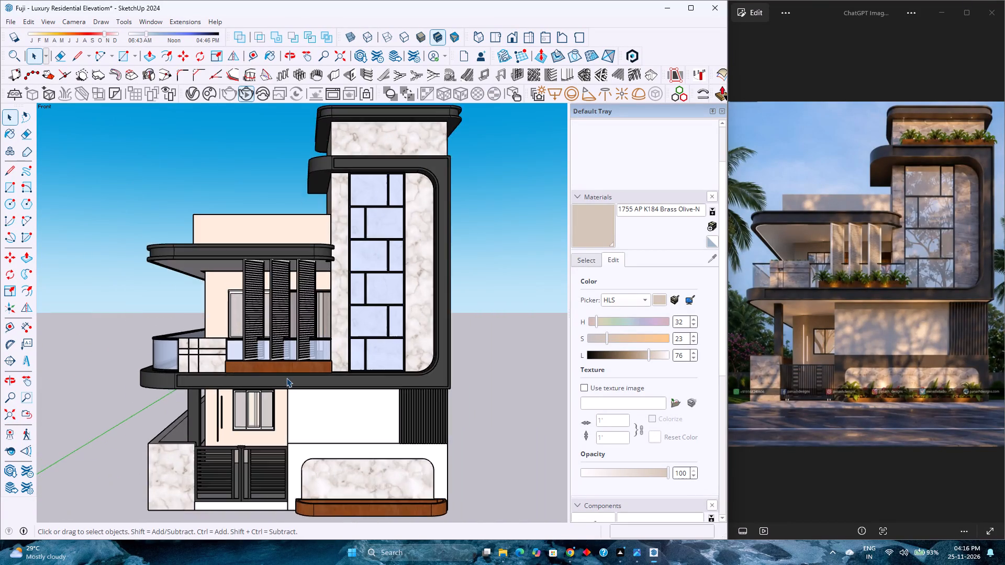
pyautogui.scroll(-4, 286, 378)
pyautogui.scroll(4, 311, 378)
pyautogui.scroll(-4, 311, 378)
pyautogui.scroll(3, 311, 378)
pyautogui.scroll(-4, 311, 378)
pyautogui.scroll(4, 311, 378)
pyautogui.scroll(-4, 311, 378)
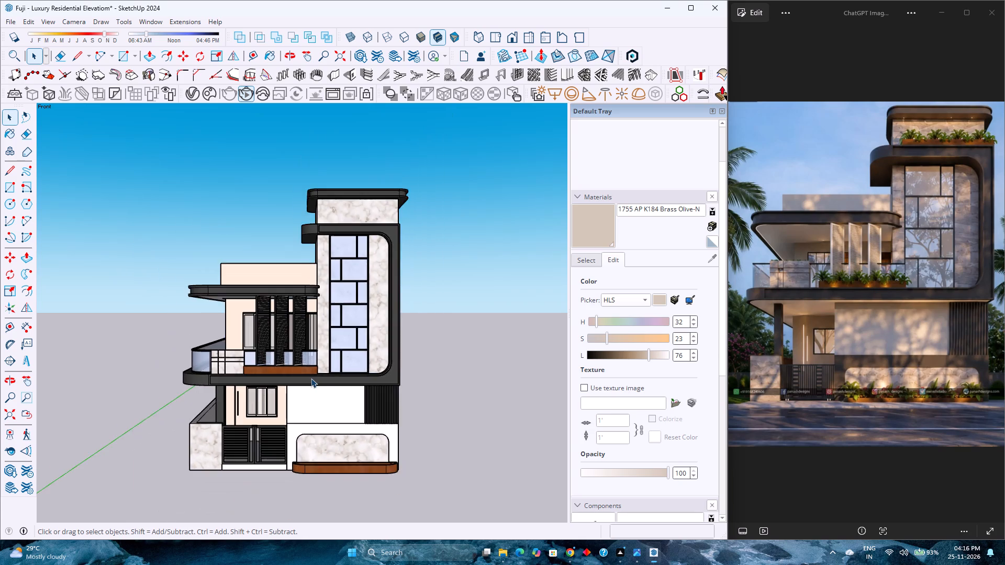
pyautogui.scroll(3, 311, 378)
pyautogui.scroll(-4, 311, 378)
pyautogui.scroll(3, 311, 378)
pyautogui.scroll(-4, 311, 377)
pyautogui.scroll(1, 315, 375)
pyautogui.scroll(-4, 317, 373)
pyautogui.scroll(5, 320, 371)
pyautogui.scroll(-5, 320, 371)
pyautogui.scroll(5, 320, 371)
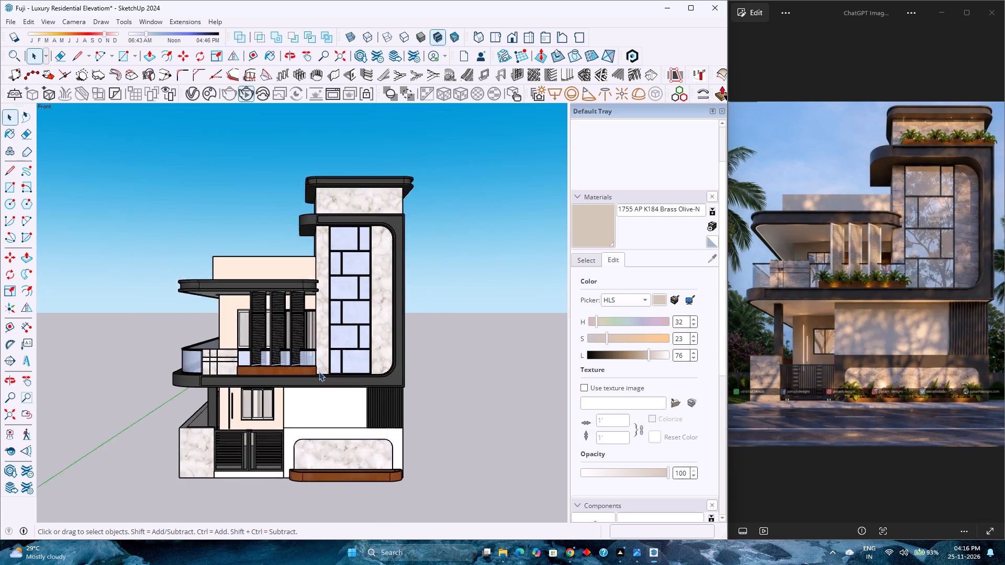
pyautogui.scroll(-5, 319, 371)
pyautogui.scroll(4, 319, 371)
pyautogui.scroll(-3, 319, 371)
pyautogui.scroll(3, 319, 371)
pyautogui.scroll(-4, 319, 370)
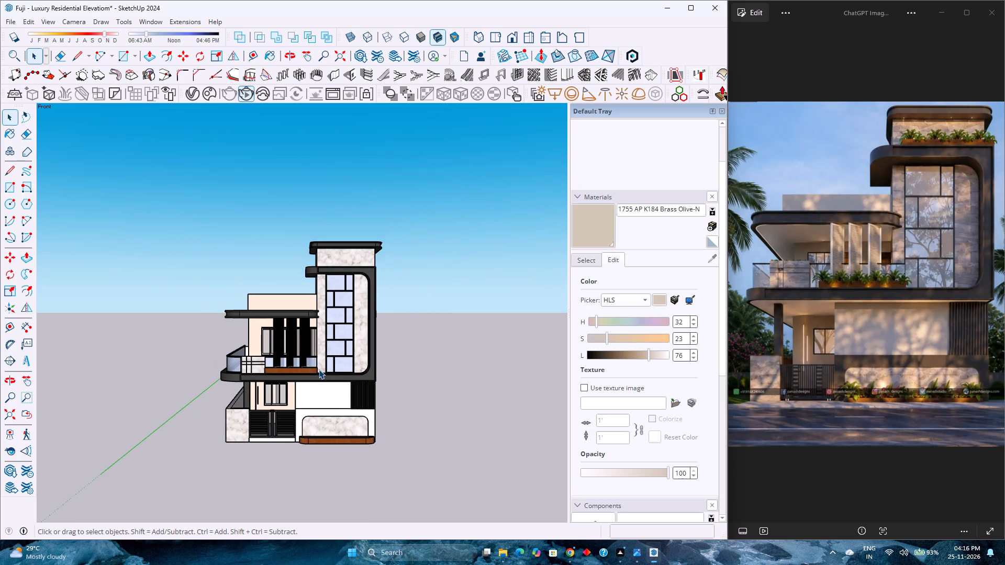
pyautogui.scroll(4, 322, 364)
pyautogui.scroll(-4, 322, 364)
pyautogui.scroll(4, 322, 364)
pyautogui.scroll(-4, 322, 364)
pyautogui.scroll(4, 322, 364)
pyautogui.scroll(-2, 322, 364)
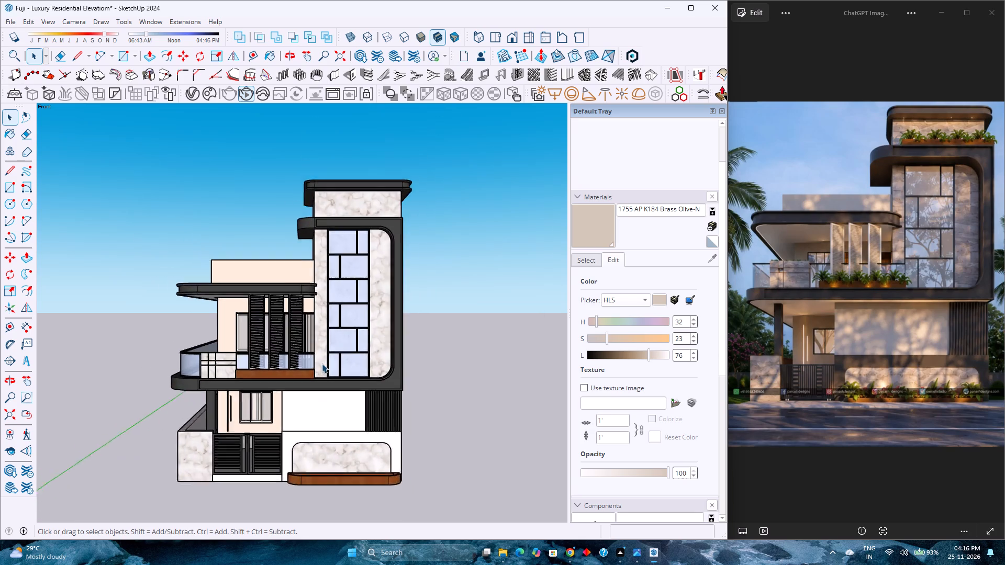
pyautogui.scroll(-2, 322, 364)
pyautogui.scroll(4, 322, 364)
pyautogui.scroll(-5, 325, 358)
pyautogui.scroll(1, 325, 358)
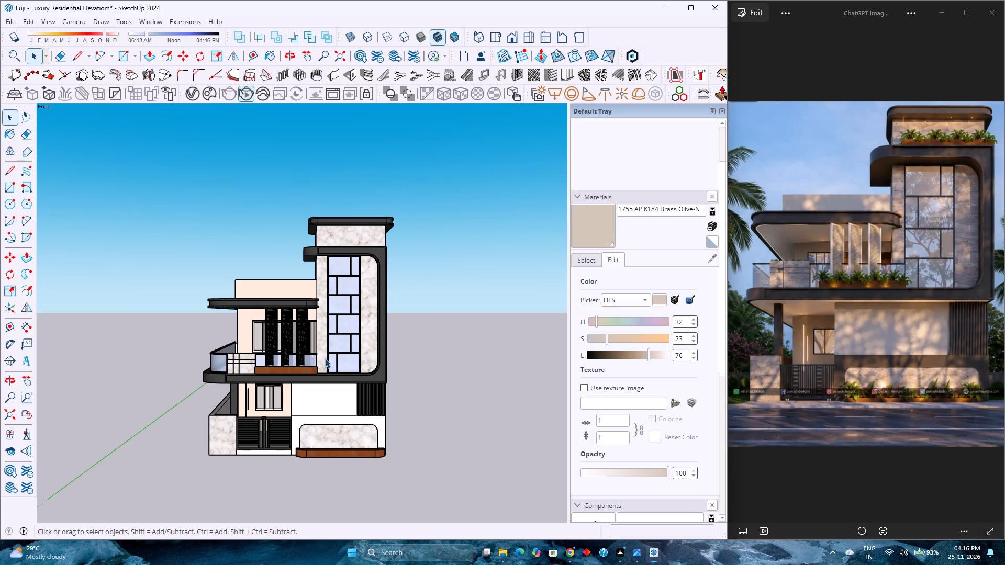
pyautogui.scroll(3, 325, 358)
pyautogui.scroll(-4, 325, 358)
pyautogui.scroll(4, 325, 358)
pyautogui.scroll(-4, 325, 358)
pyautogui.scroll(3, 325, 358)
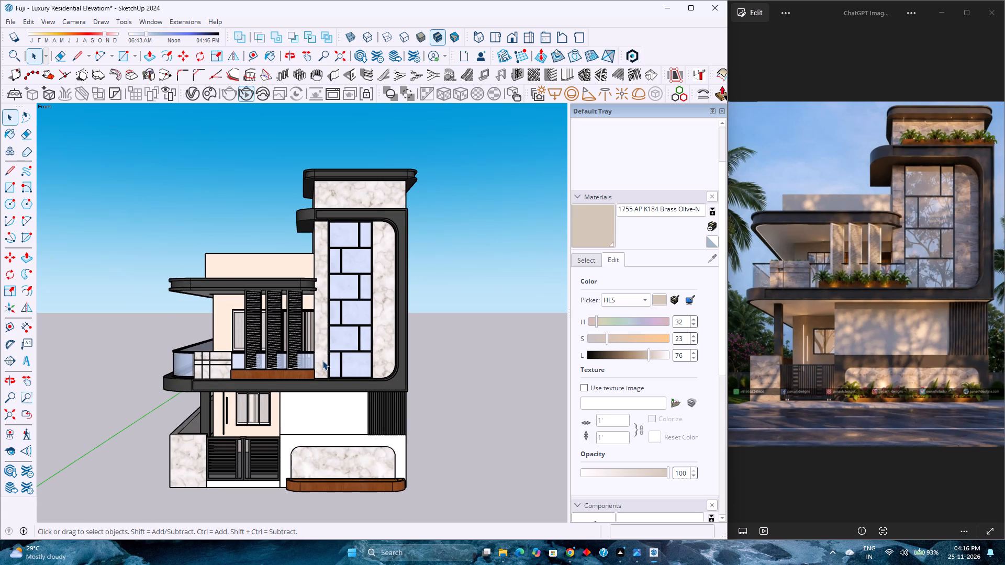
pyautogui.scroll(-4, 322, 360)
pyautogui.scroll(5, 321, 362)
pyautogui.scroll(-5, 320, 363)
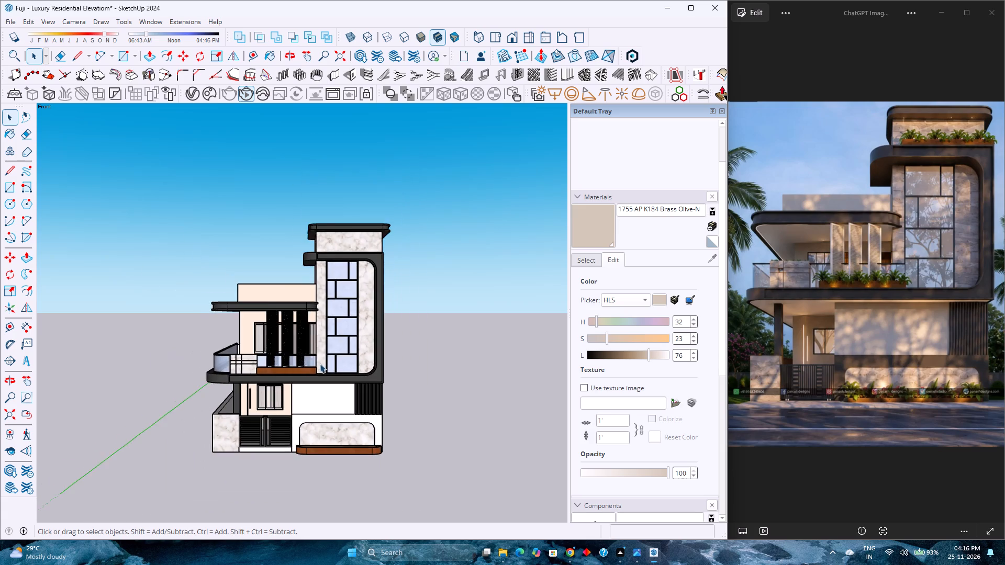
pyautogui.scroll(5, 320, 364)
pyautogui.scroll(-5, 320, 364)
pyautogui.scroll(6, 320, 364)
pyautogui.scroll(-5, 320, 364)
pyautogui.scroll(5, 321, 364)
pyautogui.scroll(-5, 321, 364)
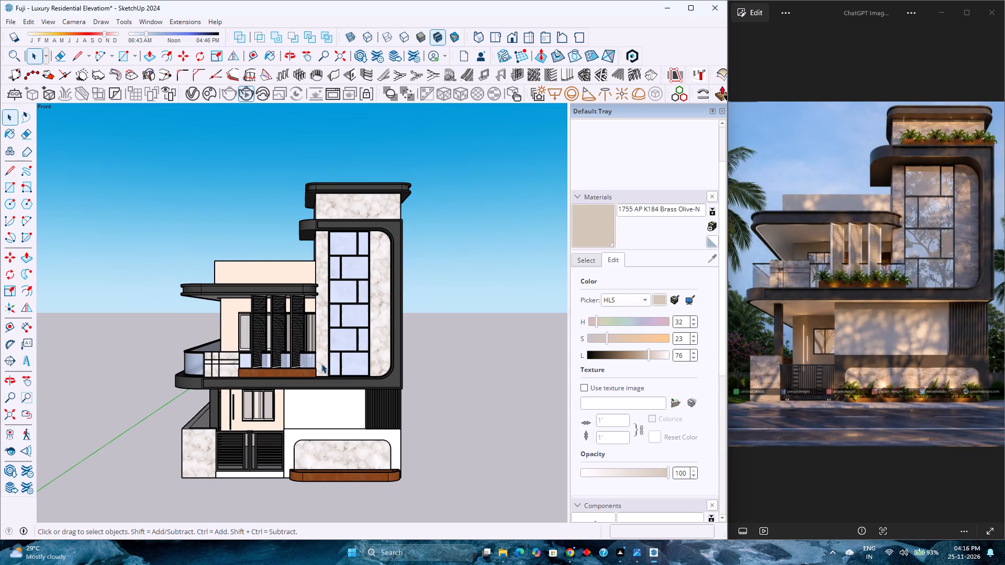
pyautogui.scroll(4, 321, 364)
pyautogui.scroll(-4, 321, 364)
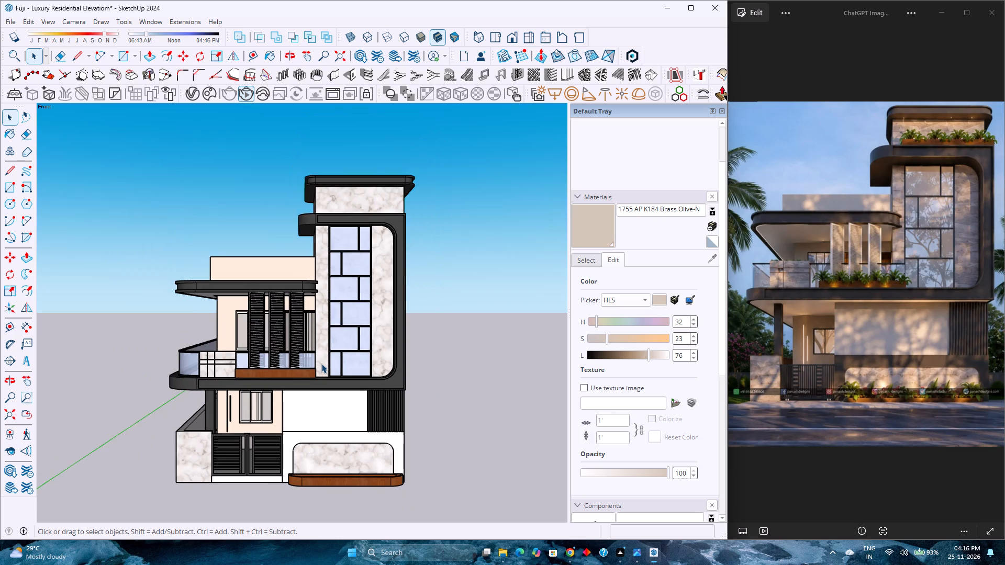
pyautogui.scroll(5, 321, 364)
pyautogui.scroll(-5, 321, 364)
pyautogui.scroll(5, 321, 364)
pyautogui.scroll(-5, 321, 364)
pyautogui.scroll(4, 321, 364)
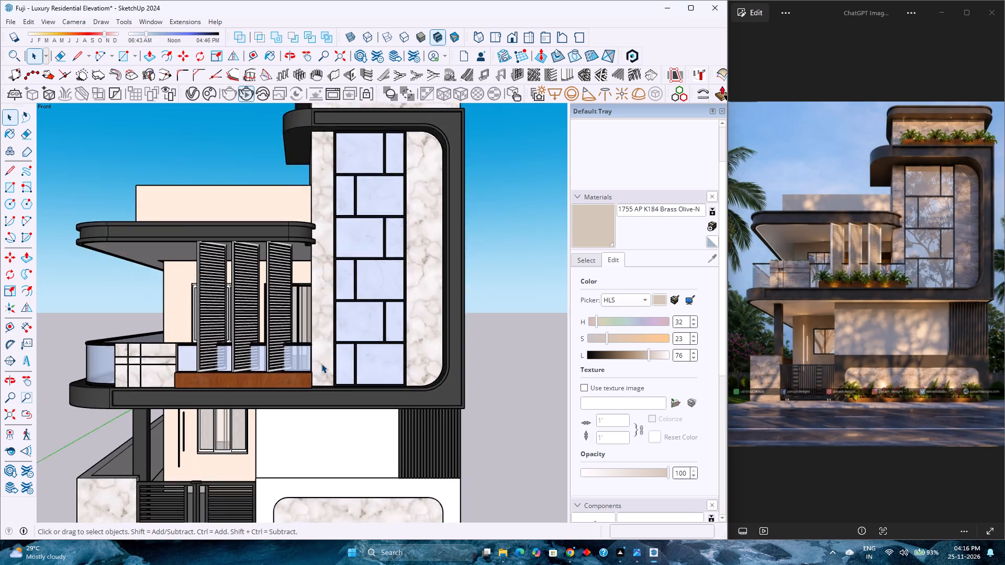
pyautogui.scroll(-4, 321, 364)
pyautogui.scroll(4, 321, 364)
pyautogui.scroll(-4, 321, 364)
pyautogui.scroll(4, 321, 364)
pyautogui.scroll(-3, 321, 364)
pyautogui.scroll(4, 321, 365)
pyautogui.scroll(-9, 321, 365)
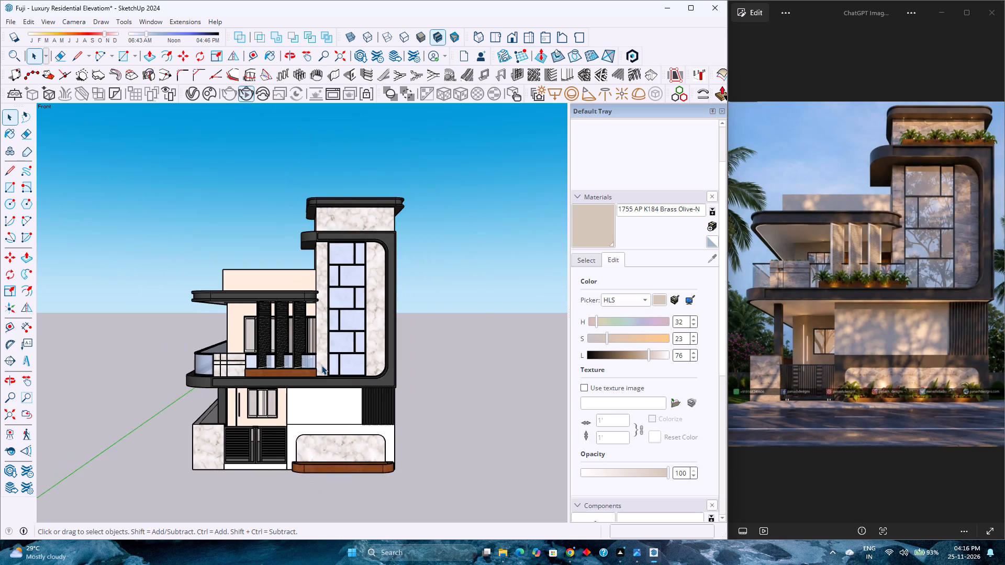
pyautogui.scroll(4, 321, 365)
pyautogui.scroll(-5, 321, 365)
pyautogui.scroll(5, 321, 365)
pyautogui.scroll(-4, 321, 365)
pyautogui.scroll(3, 321, 365)
pyautogui.scroll(-4, 321, 365)
pyautogui.scroll(3, 321, 365)
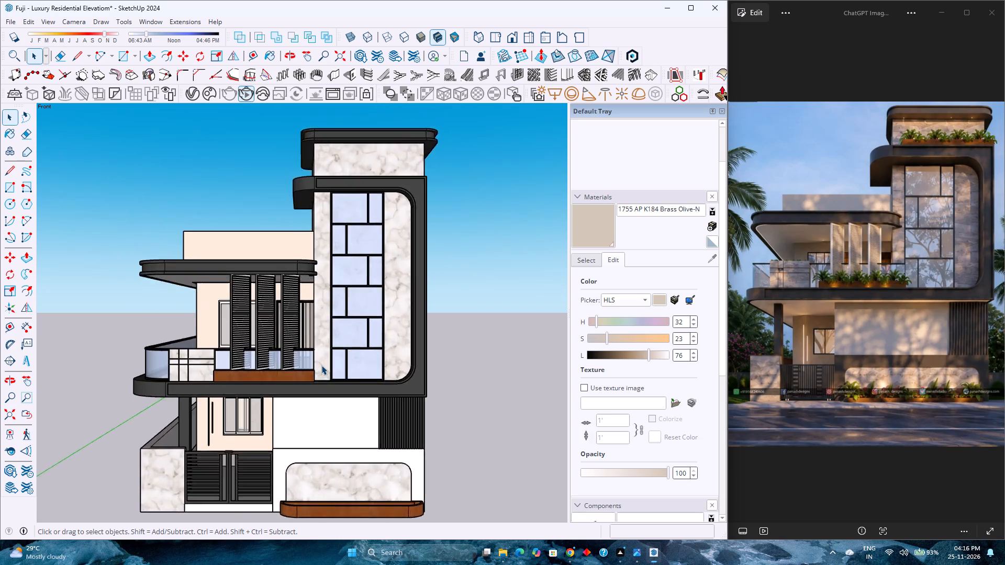
pyautogui.scroll(-4, 321, 365)
pyautogui.scroll(3, 321, 365)
pyautogui.scroll(-5, 321, 365)
pyautogui.scroll(5, 321, 365)
pyautogui.scroll(-3, 321, 365)
pyautogui.scroll(2, 321, 365)
pyautogui.scroll(-4, 321, 365)
pyautogui.scroll(4, 321, 365)
pyautogui.scroll(-3, 322, 364)
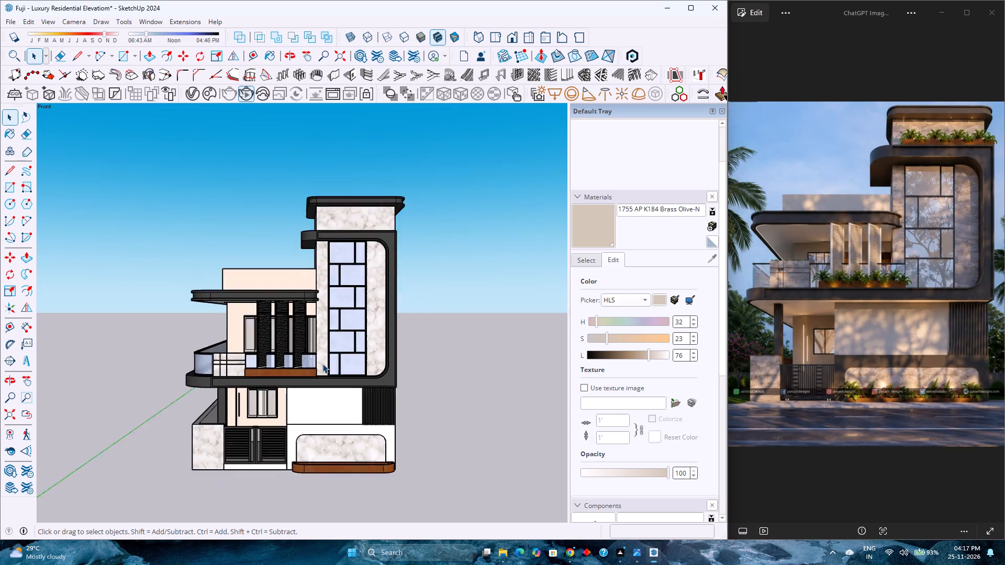
# Review the whole front facade, from the tower roof to the gate and ground-level planter, against the reference rendering.
pyautogui.scroll(-2, 322, 364)
pyautogui.scroll(4, 322, 364)
pyautogui.scroll(-3, 322, 364)
pyautogui.scroll(3, 322, 364)
pyautogui.scroll(-3, 322, 364)
pyautogui.scroll(2, 322, 364)
pyautogui.scroll(-3, 322, 364)
pyautogui.scroll(5, 325, 363)
pyautogui.scroll(-5, 325, 363)
pyautogui.scroll(2, 325, 363)
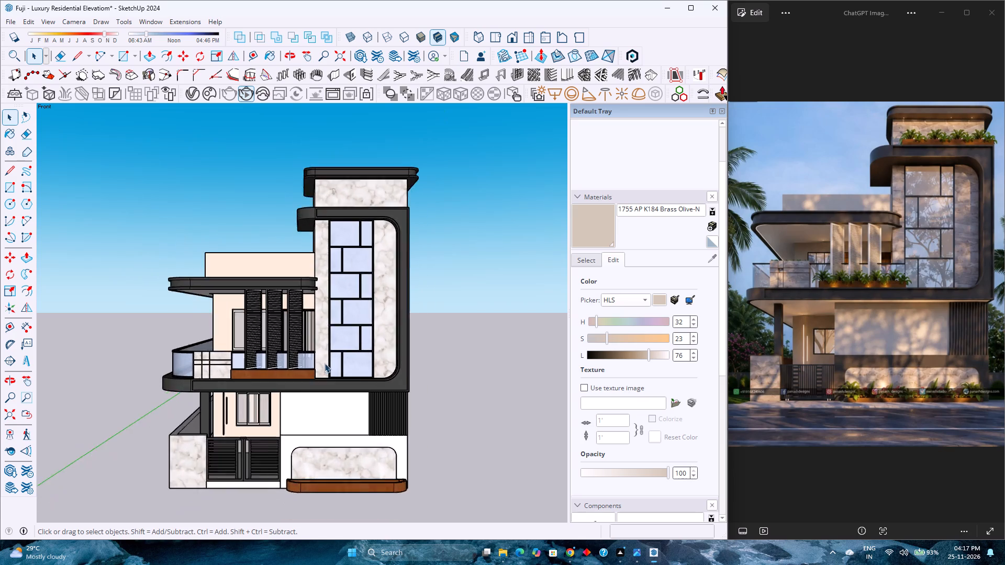
pyautogui.scroll(1, 325, 363)
pyautogui.scroll(-4, 325, 363)
pyautogui.scroll(4, 325, 363)
pyautogui.scroll(-4, 325, 363)
pyautogui.scroll(4, 325, 363)
pyautogui.scroll(-3, 325, 363)
pyautogui.scroll(4, 325, 363)
pyautogui.scroll(-4, 325, 363)
pyautogui.scroll(4, 325, 363)
pyautogui.scroll(-4, 325, 363)
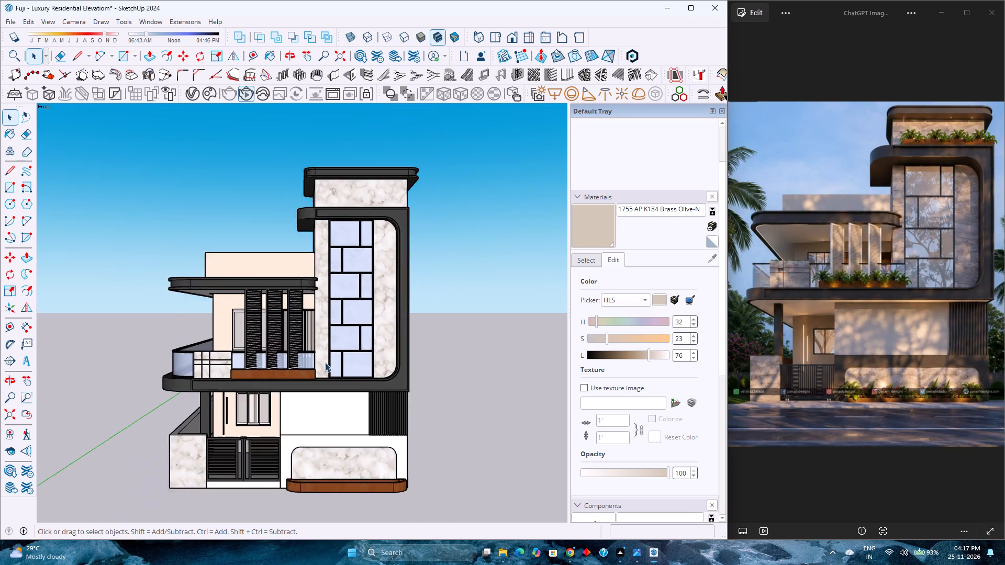
pyautogui.scroll(5, 325, 363)
pyautogui.scroll(-3, 325, 363)
pyautogui.scroll(3, 325, 363)
pyautogui.scroll(-4, 325, 363)
# Examine the balcony's louvred screens, wooden planter and the tower's marble and glazing grid at closer and wider range in Front view.
pyautogui.scroll(4, 325, 363)
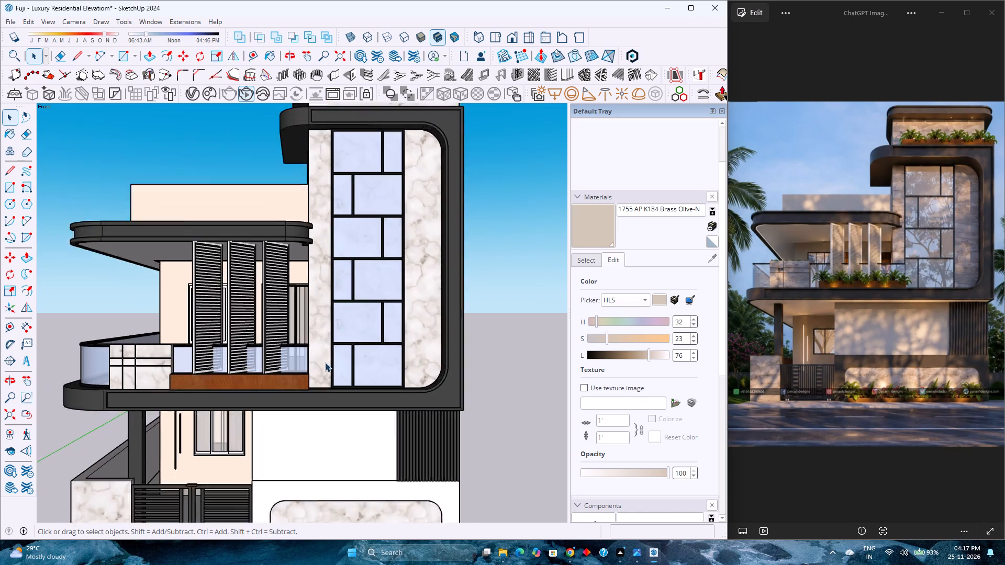
pyautogui.scroll(-4, 325, 363)
pyautogui.scroll(3, 325, 363)
pyautogui.scroll(-2, 325, 363)
pyautogui.scroll(2, 325, 363)
pyautogui.scroll(-1, 323, 363)
pyautogui.scroll(3, 323, 363)
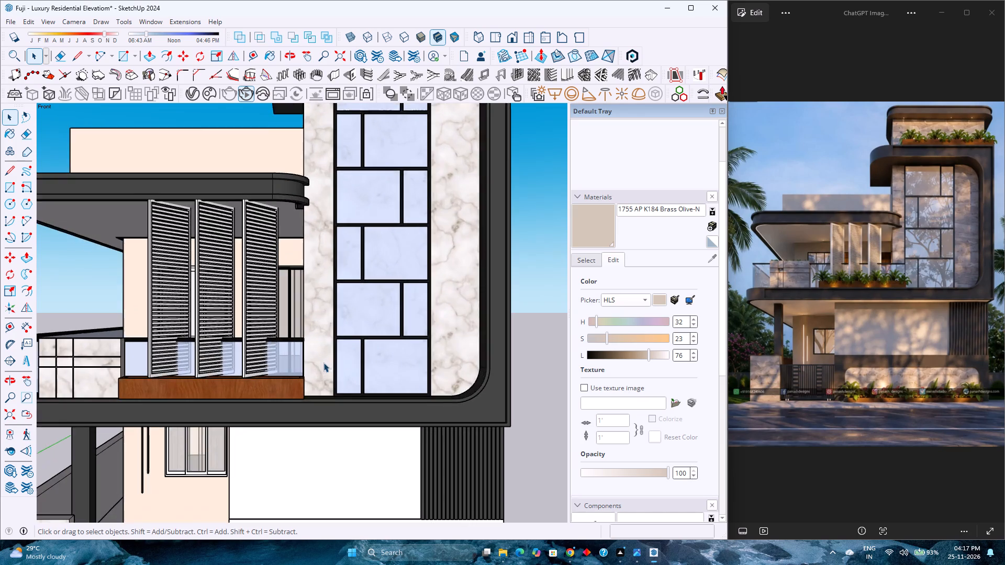
pyautogui.scroll(-3, 323, 363)
pyautogui.scroll(3, 323, 363)
pyautogui.scroll(-4, 322, 363)
pyautogui.scroll(4, 322, 363)
pyautogui.scroll(-4, 322, 363)
pyautogui.scroll(3, 322, 363)
pyautogui.scroll(-2, 322, 363)
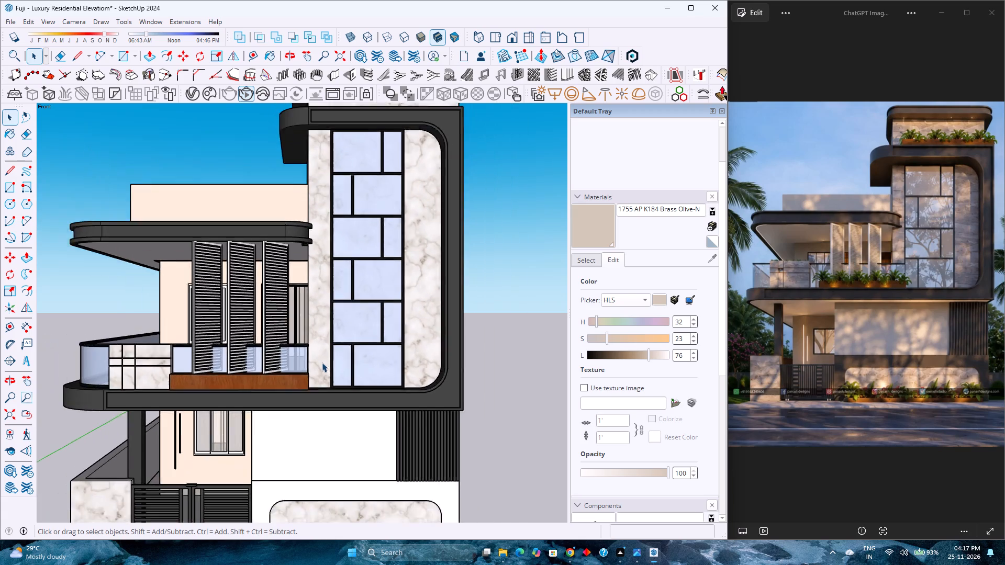
pyautogui.scroll(-2, 322, 363)
pyautogui.scroll(4, 322, 363)
pyautogui.scroll(-4, 322, 363)
pyautogui.scroll(3, 322, 363)
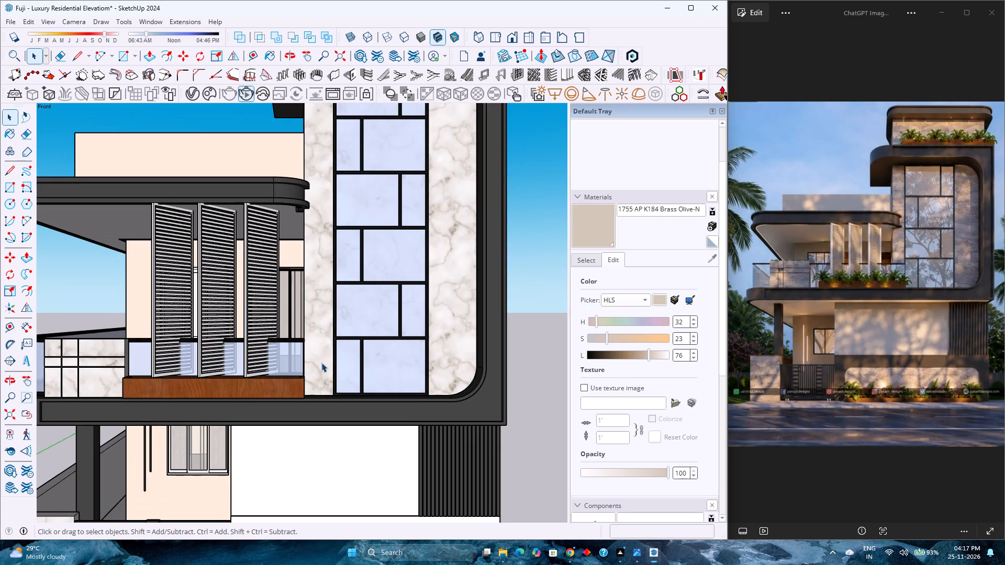
pyautogui.scroll(-2, 321, 363)
pyautogui.scroll(2, 321, 363)
pyautogui.scroll(-3, 319, 362)
pyautogui.scroll(3, 319, 362)
pyautogui.scroll(-2, 319, 362)
pyautogui.scroll(1, 317, 362)
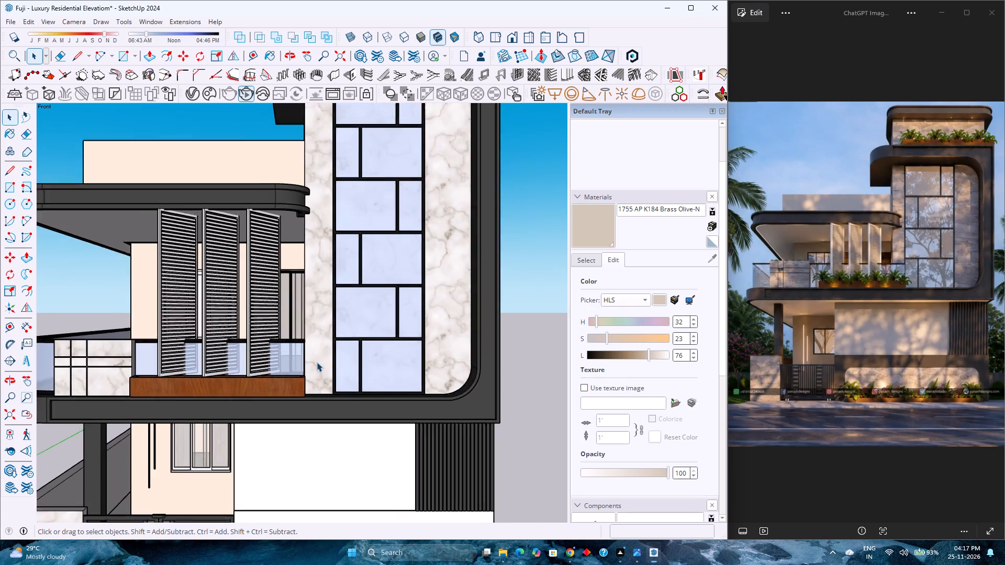
pyautogui.scroll(2, 317, 362)
pyautogui.scroll(-3, 317, 362)
pyautogui.scroll(2, 317, 362)
pyautogui.scroll(-4, 317, 362)
pyautogui.scroll(3, 316, 362)
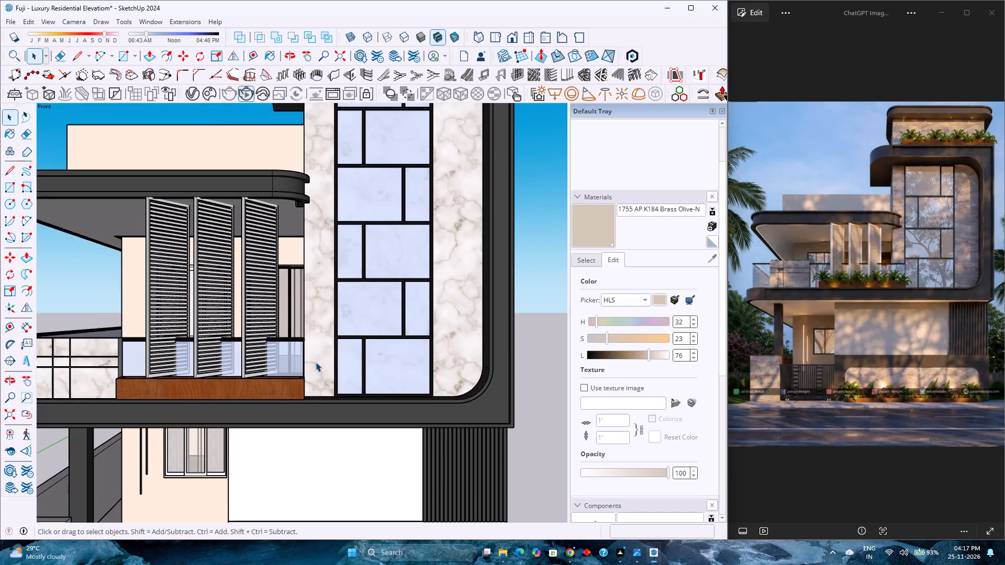
pyautogui.scroll(-4, 316, 362)
pyautogui.scroll(4, 316, 362)
pyautogui.scroll(-1, 312, 362)
pyautogui.scroll(2, 312, 362)
pyautogui.scroll(-4, 312, 362)
pyautogui.scroll(4, 312, 362)
pyautogui.scroll(-3, 312, 362)
pyautogui.scroll(3, 312, 362)
pyautogui.scroll(-5, 312, 362)
pyautogui.scroll(5, 312, 362)
pyautogui.scroll(-5, 312, 362)
pyautogui.scroll(5, 312, 362)
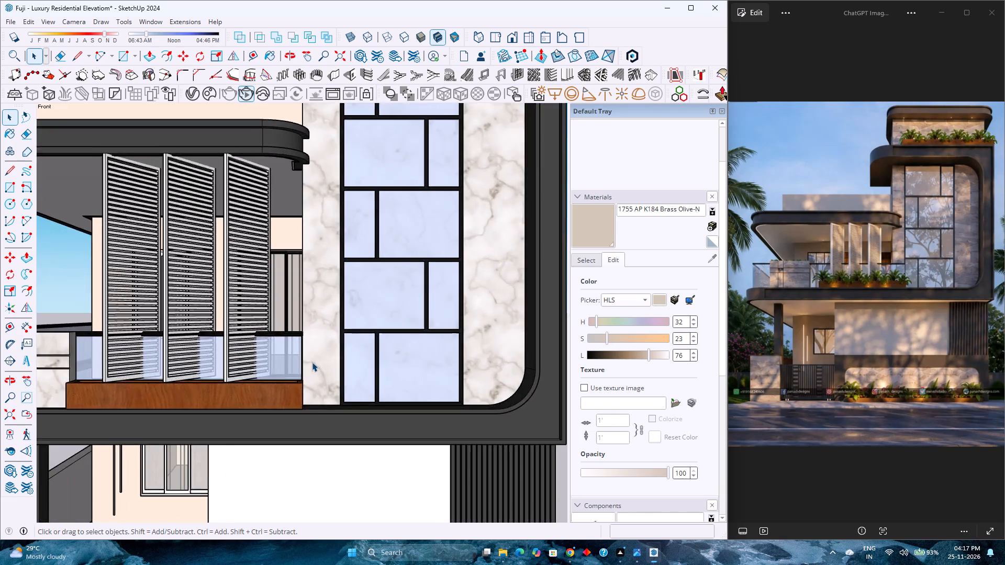
pyautogui.scroll(-5, 312, 362)
pyautogui.scroll(3, 312, 362)
pyautogui.scroll(-4, 312, 362)
pyautogui.scroll(5, 312, 362)
pyautogui.scroll(-5, 312, 362)
pyautogui.scroll(4, 312, 362)
pyautogui.scroll(-4, 312, 362)
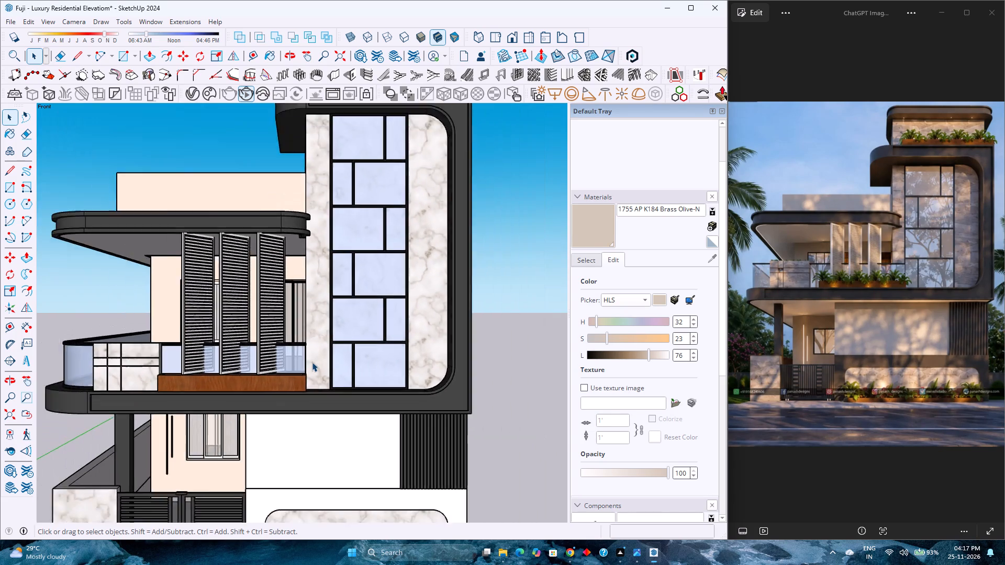
pyautogui.scroll(4, 312, 362)
pyautogui.scroll(-4, 312, 362)
pyautogui.scroll(3, 312, 362)
pyautogui.scroll(-3, 312, 362)
pyautogui.scroll(4, 312, 362)
pyautogui.scroll(-4, 312, 362)
pyautogui.scroll(4, 312, 362)
pyautogui.scroll(-4, 312, 362)
pyautogui.scroll(2, 312, 362)
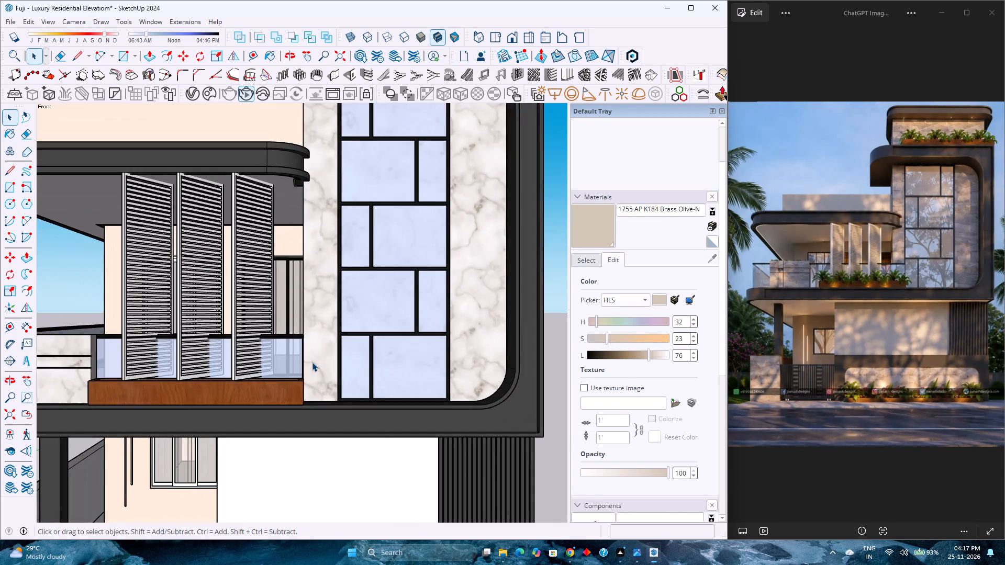
pyautogui.scroll(-3, 312, 362)
pyautogui.scroll(3, 311, 362)
pyautogui.scroll(-4, 311, 362)
pyautogui.scroll(3, 311, 362)
pyautogui.scroll(-2, 311, 362)
pyautogui.scroll(1, 311, 362)
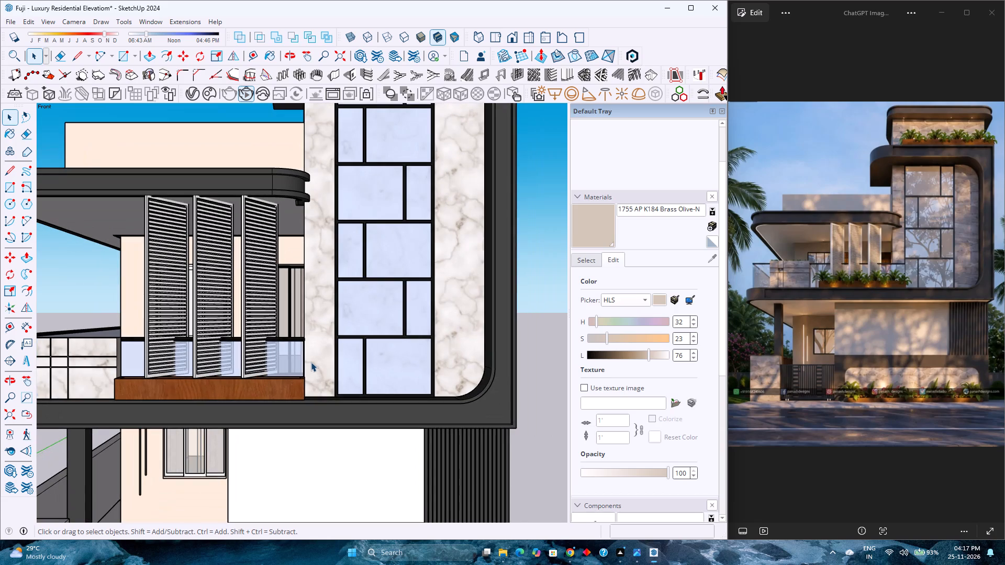
# Inspect the louvres' lower ends, the glass railing, the wooden planter's end and the lower tower panes up close.
pyautogui.scroll(3, 310, 362)
pyautogui.scroll(-4, 310, 362)
pyautogui.scroll(4, 309, 362)
pyautogui.scroll(-4, 309, 362)
pyautogui.scroll(5, 309, 363)
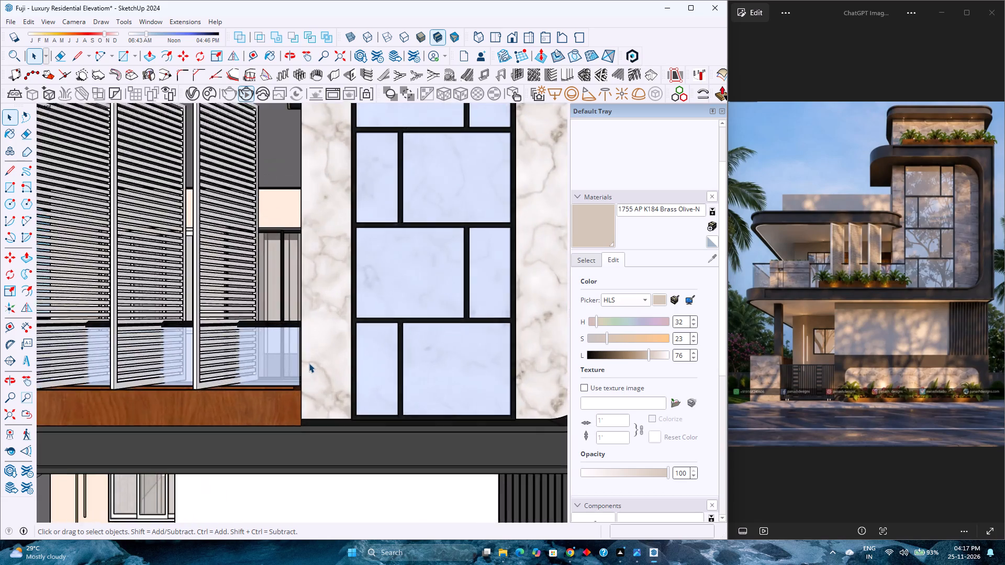
pyautogui.scroll(-2, 309, 363)
pyautogui.scroll(2, 309, 363)
pyautogui.scroll(-2, 309, 363)
pyautogui.scroll(2, 309, 363)
pyautogui.scroll(-1, 309, 363)
pyautogui.scroll(2, 309, 363)
pyautogui.scroll(-4, 309, 363)
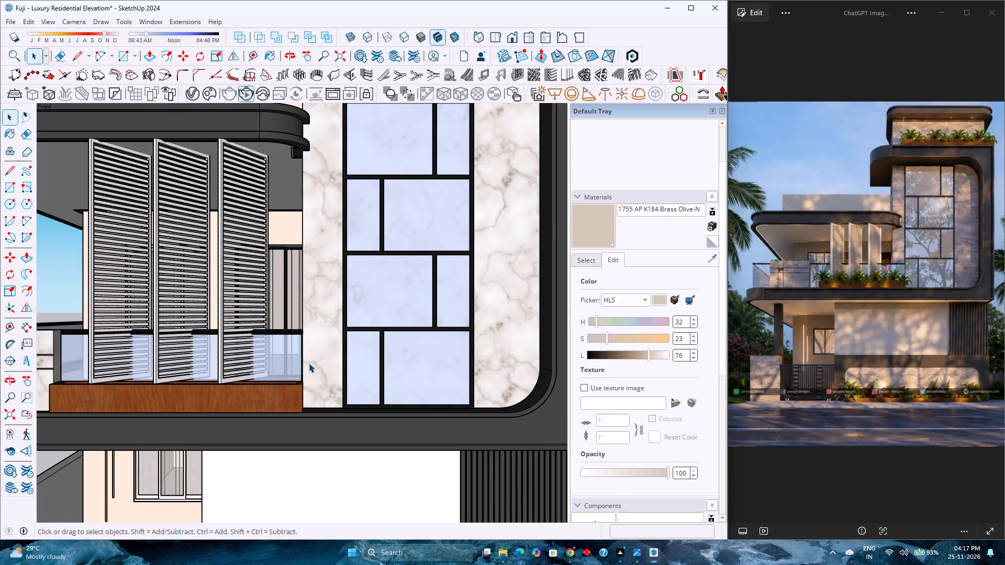
pyautogui.scroll(4, 309, 363)
pyautogui.scroll(-2, 309, 363)
pyautogui.scroll(2, 309, 363)
pyautogui.scroll(-2, 309, 363)
pyautogui.scroll(2, 309, 363)
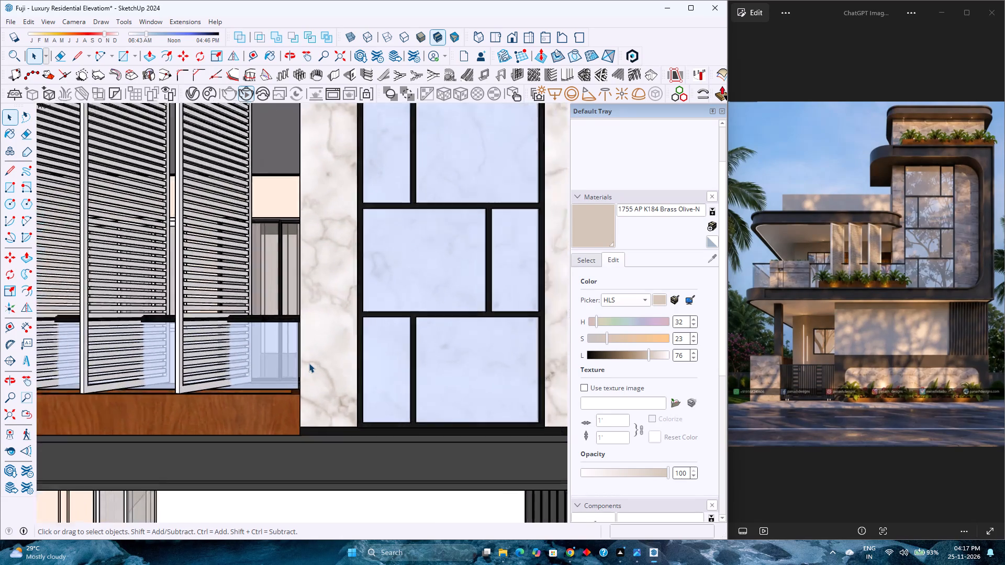
pyautogui.scroll(-3, 309, 363)
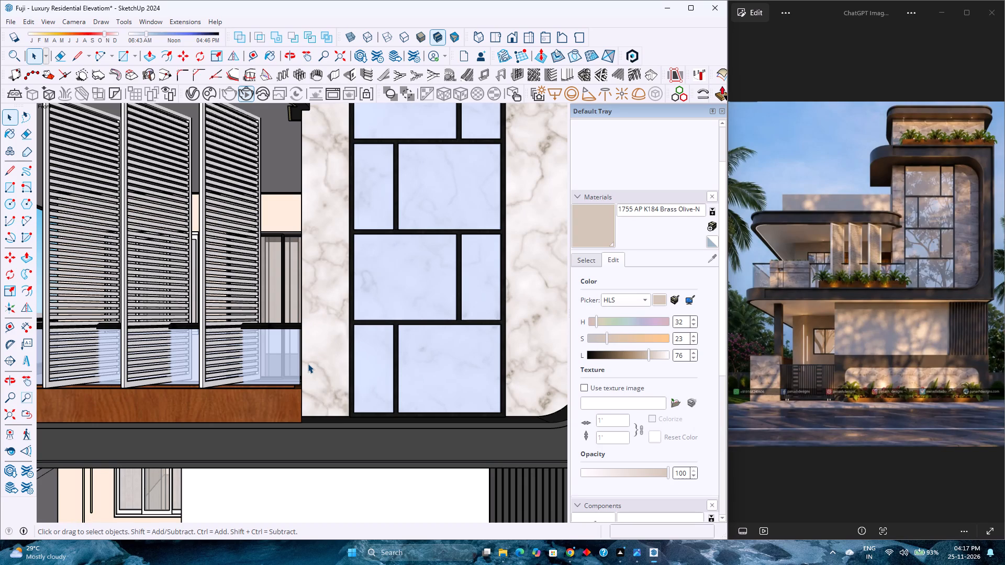
pyautogui.scroll(1, 284, 326)
pyautogui.scroll(-2, 286, 327)
pyautogui.scroll(1, 284, 328)
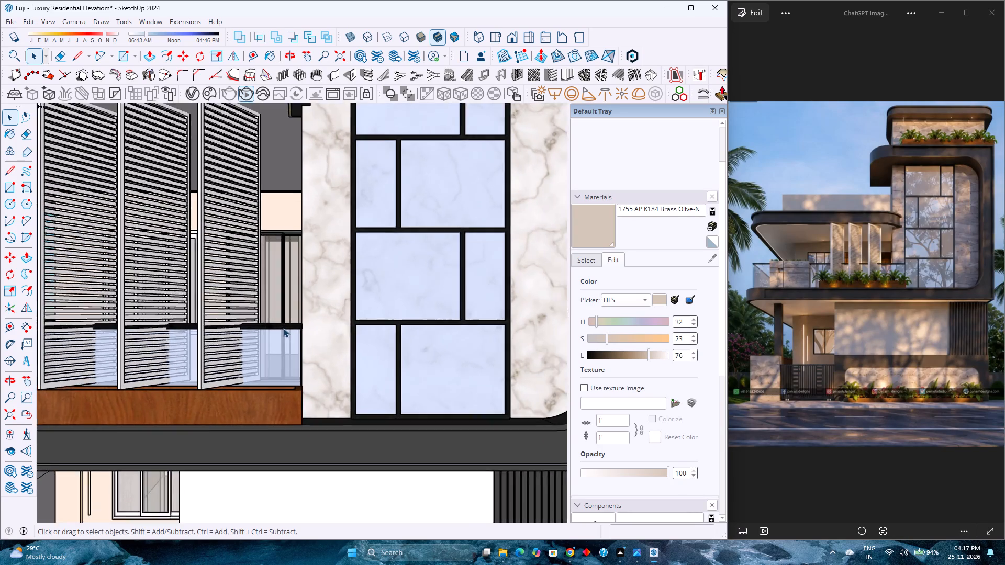
pyautogui.scroll(1, 283, 328)
pyautogui.scroll(-5, 283, 328)
pyautogui.scroll(4, 283, 328)
pyautogui.scroll(-4, 283, 328)
pyautogui.scroll(5, 281, 329)
pyautogui.scroll(-6, 280, 329)
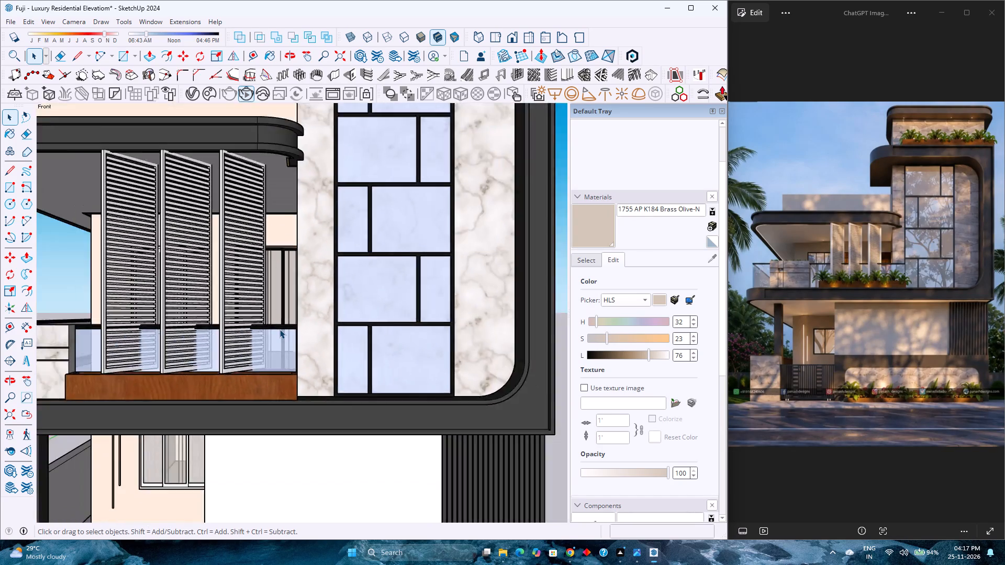
pyautogui.scroll(5, 280, 329)
pyautogui.scroll(-3, 280, 329)
pyautogui.scroll(4, 280, 329)
pyautogui.scroll(-5, 280, 329)
pyautogui.scroll(2, 278, 329)
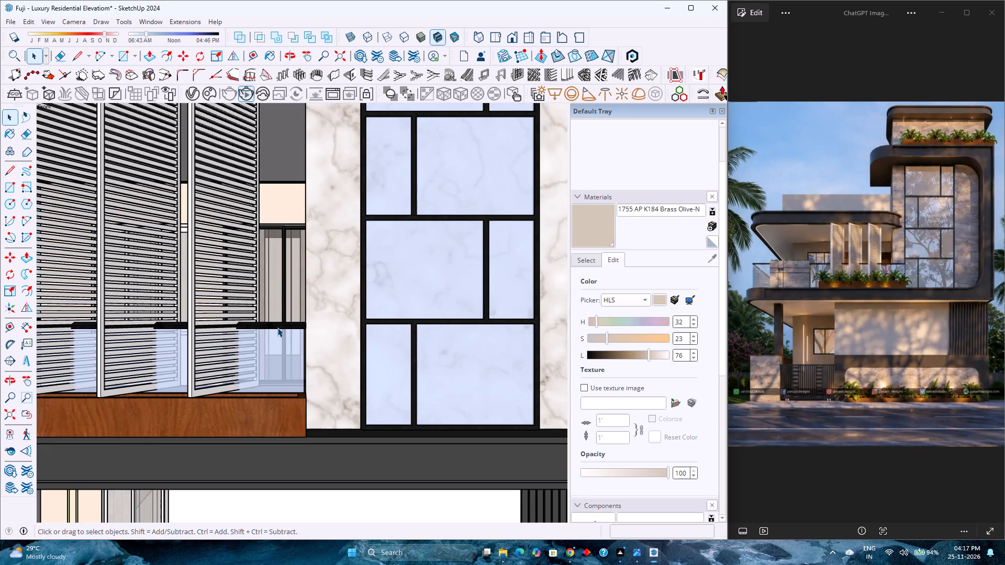
# Review the complete front elevation at wider range, with the whole building and its surroundings in view.
pyautogui.scroll(-16, 277, 327)
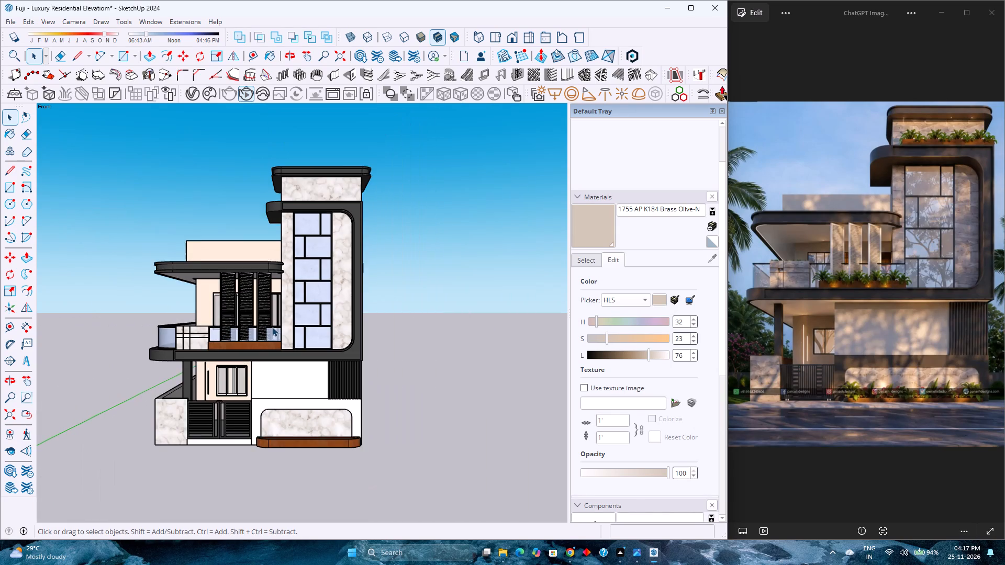
pyautogui.scroll(-3, 272, 327)
pyautogui.scroll(4, 272, 327)
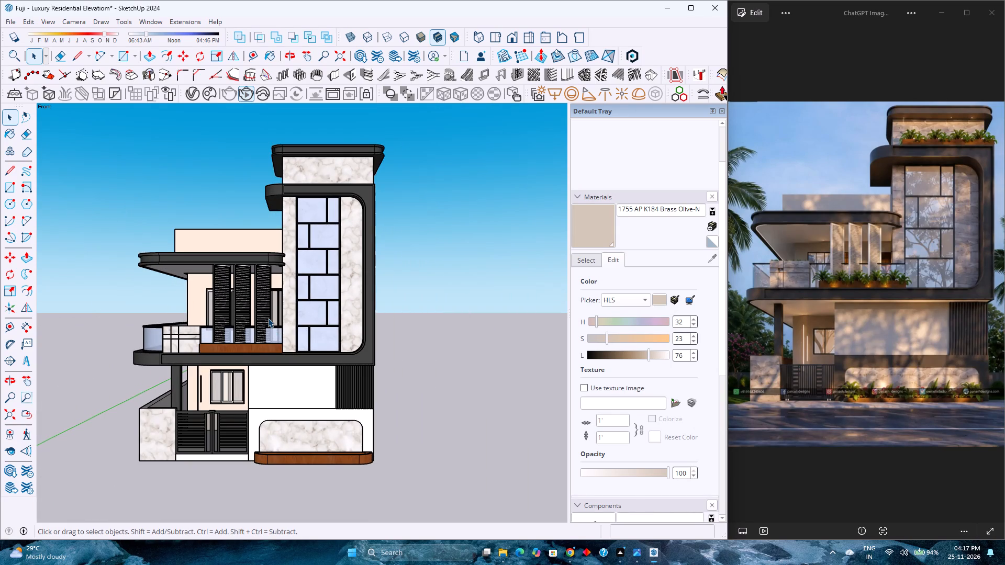
pyautogui.scroll(-4, 275, 292)
pyautogui.scroll(2, 279, 304)
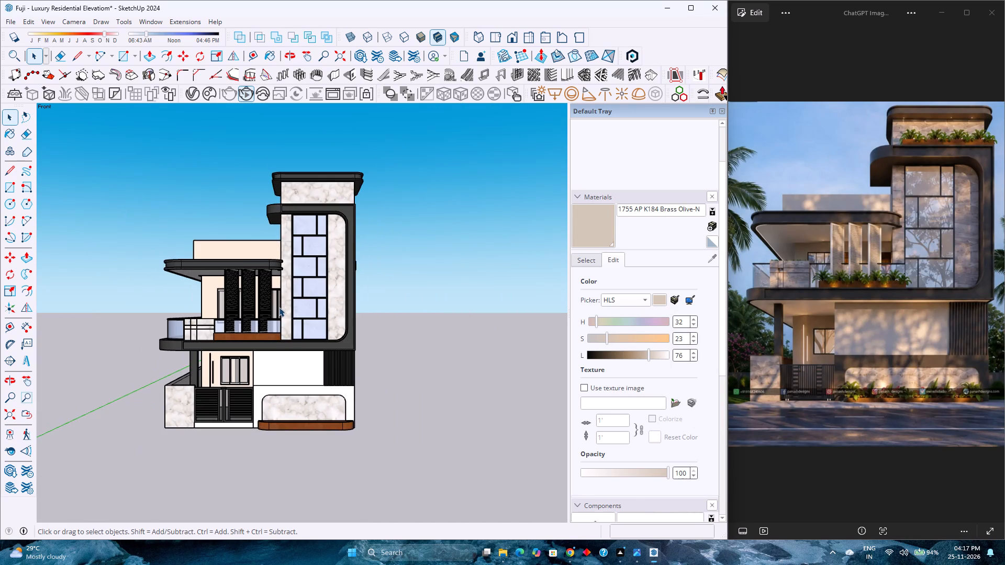
pyautogui.scroll(3, 279, 307)
pyautogui.scroll(-3, 262, 321)
pyautogui.scroll(3, 260, 322)
# Open the building's outer group for editing.
pyautogui.rightClick(260, 322)
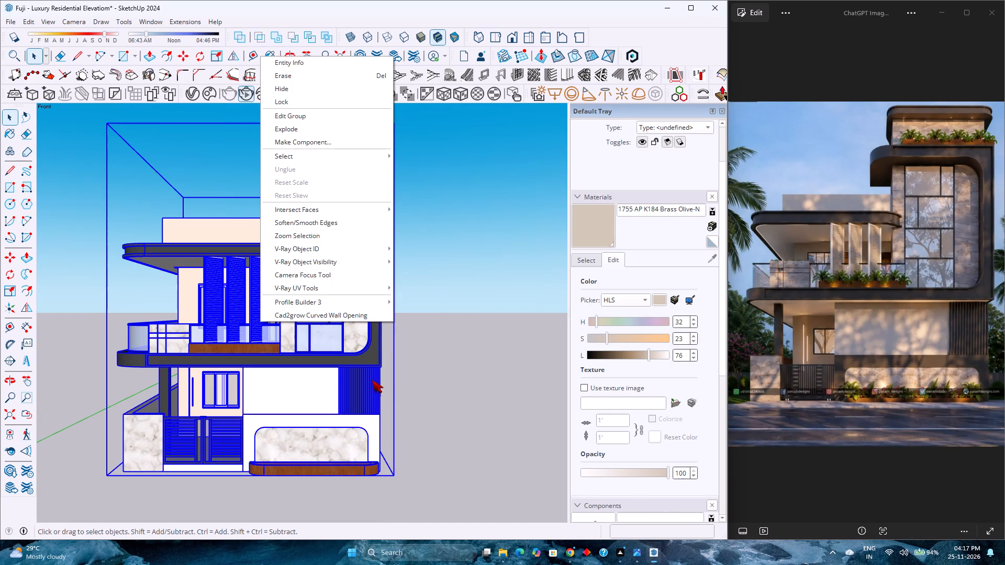
pyautogui.click(455, 377)
pyautogui.doubleClick(276, 357)
# Examine the front facade inside the opened group, from the full building to the balcony louvres, planter and tower glazing.
pyautogui.scroll(3, 276, 357)
pyautogui.scroll(-3, 276, 357)
pyautogui.scroll(3, 275, 357)
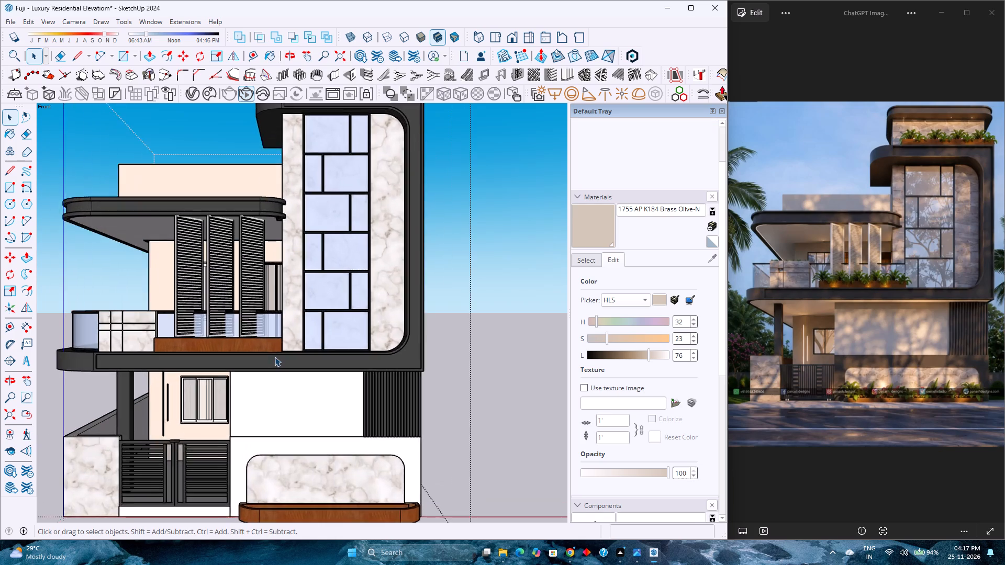
pyautogui.scroll(-4, 275, 357)
pyautogui.scroll(3, 275, 357)
pyautogui.scroll(-4, 274, 357)
pyautogui.scroll(4, 274, 357)
pyautogui.scroll(-3, 274, 357)
pyautogui.scroll(4, 274, 357)
pyautogui.scroll(-4, 274, 357)
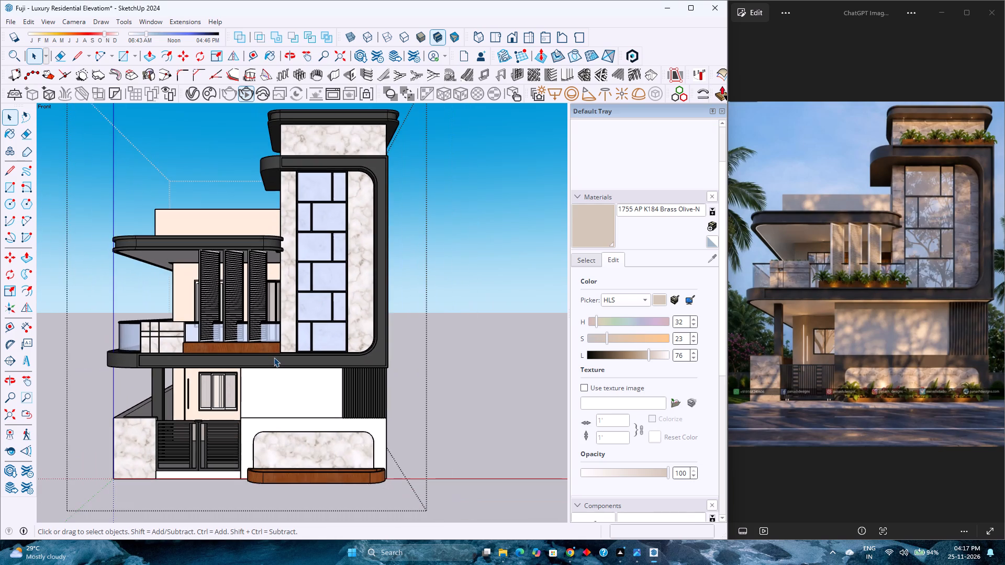
pyautogui.scroll(3, 274, 357)
pyautogui.scroll(-4, 274, 357)
pyautogui.scroll(5, 274, 357)
pyautogui.scroll(-6, 274, 357)
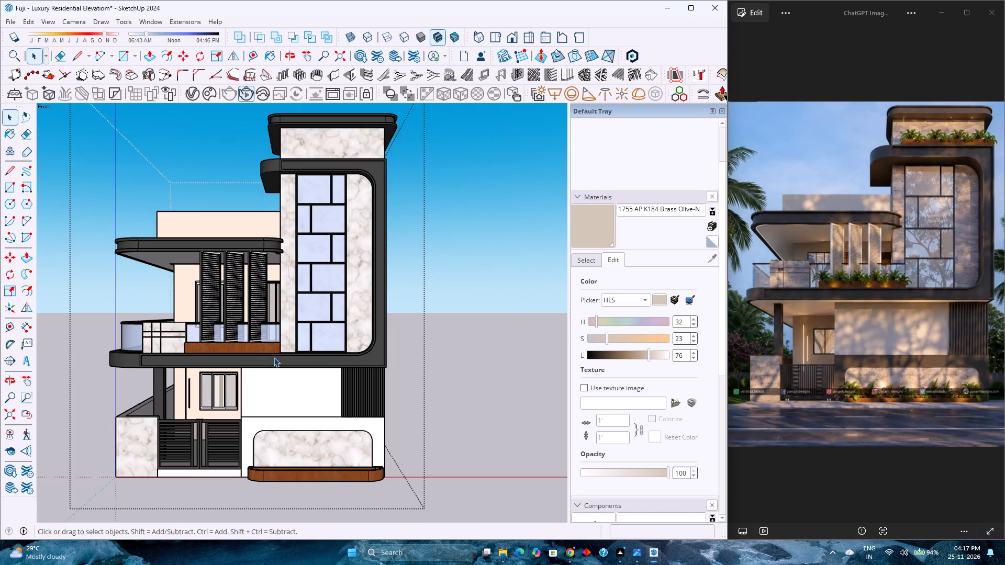
pyautogui.scroll(5, 274, 357)
pyautogui.scroll(-3, 274, 357)
pyautogui.scroll(3, 274, 357)
pyautogui.scroll(-2, 274, 358)
pyautogui.scroll(4, 274, 359)
pyautogui.scroll(-2, 274, 360)
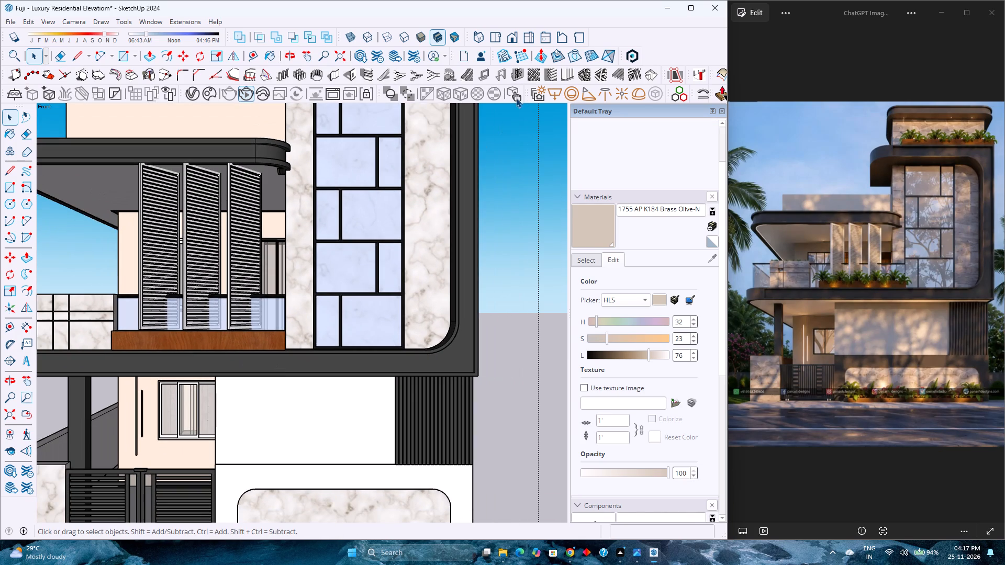
# Set the standard Front view and bring the whole building into it.
pyautogui.click(512, 41)
pyautogui.scroll(-13, 379, 286)
pyautogui.scroll(4, 286, 183)
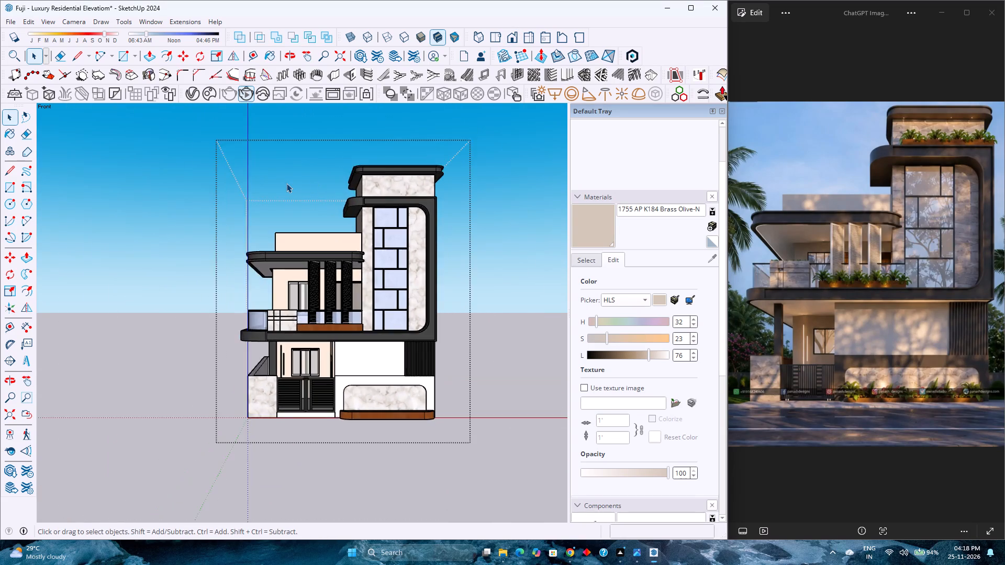
# Examine the upper storeys in Front view, covering the tower glazing, dark roof bands and balcony level against the reference rendering.
pyautogui.scroll(1, 286, 183)
pyautogui.scroll(-4, 286, 184)
pyautogui.scroll(2, 286, 185)
pyautogui.scroll(-2, 286, 185)
pyautogui.scroll(3, 286, 185)
pyautogui.scroll(-4, 286, 185)
pyautogui.scroll(4, 286, 185)
pyautogui.scroll(-4, 286, 185)
pyautogui.scroll(4, 286, 185)
pyautogui.scroll(-4, 286, 185)
pyautogui.scroll(3, 286, 186)
pyautogui.scroll(-3, 286, 186)
pyautogui.scroll(4, 286, 187)
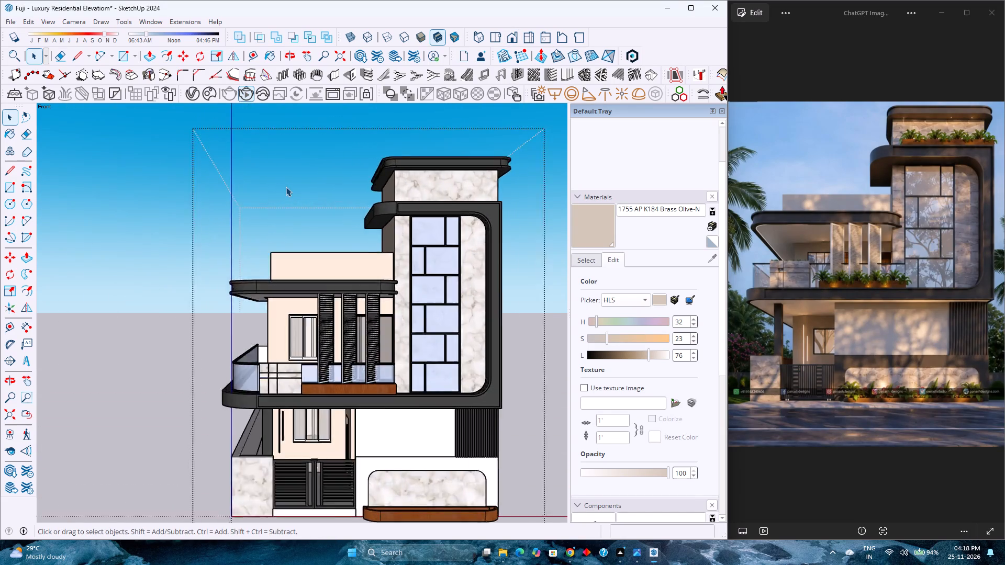
pyautogui.scroll(-4, 286, 187)
pyautogui.scroll(4, 286, 187)
pyautogui.scroll(-4, 286, 187)
pyautogui.scroll(4, 286, 188)
pyautogui.scroll(-4, 286, 188)
pyautogui.scroll(4, 286, 188)
pyautogui.scroll(-4, 286, 188)
pyautogui.scroll(3, 286, 188)
pyautogui.scroll(-3, 286, 188)
pyautogui.scroll(4, 286, 188)
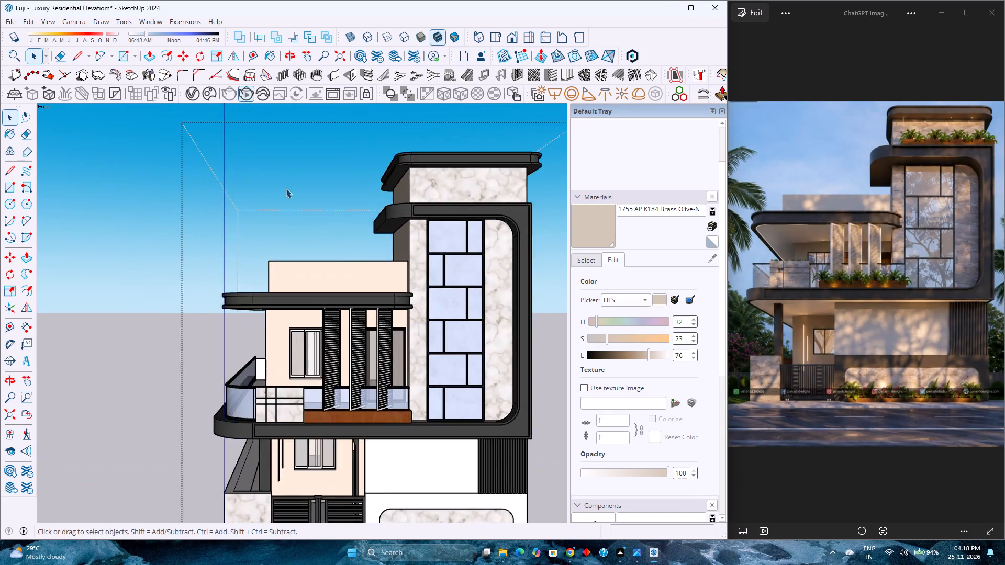
pyautogui.scroll(-4, 286, 188)
pyautogui.scroll(4, 286, 189)
pyautogui.scroll(-3, 286, 189)
pyautogui.scroll(3, 285, 190)
pyautogui.scroll(-3, 285, 190)
pyautogui.scroll(3, 285, 191)
pyautogui.scroll(-3, 285, 191)
pyautogui.scroll(3, 285, 191)
pyautogui.scroll(-3, 285, 191)
pyautogui.scroll(3, 285, 191)
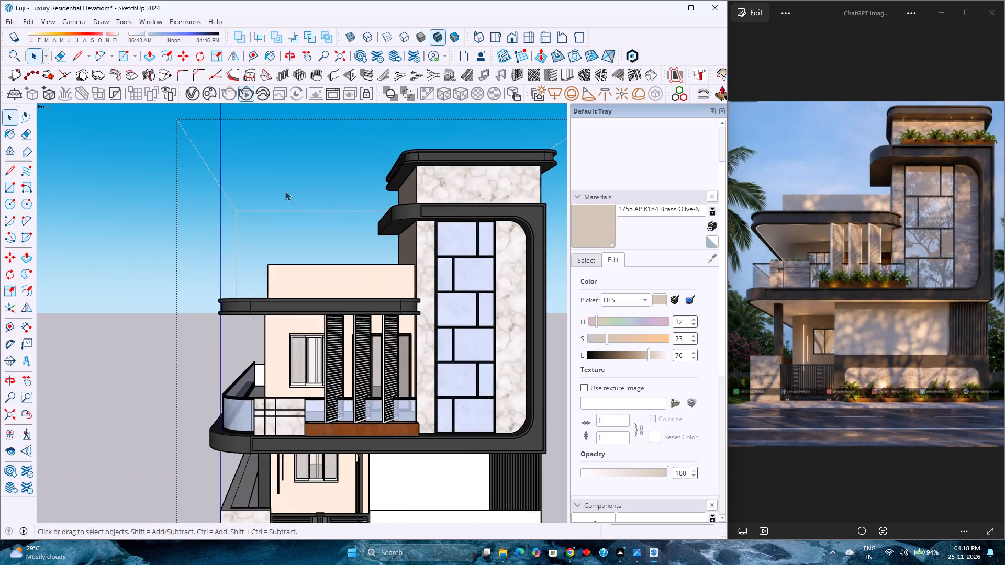
pyautogui.scroll(-3, 285, 191)
pyautogui.scroll(4, 285, 191)
pyautogui.scroll(-4, 285, 191)
pyautogui.scroll(3, 285, 191)
pyautogui.scroll(-4, 285, 191)
pyautogui.scroll(3, 285, 191)
pyautogui.scroll(-3, 285, 191)
pyautogui.scroll(3, 285, 191)
pyautogui.scroll(-3, 285, 191)
pyautogui.scroll(3, 285, 192)
pyautogui.scroll(-3, 285, 192)
pyautogui.scroll(3, 285, 192)
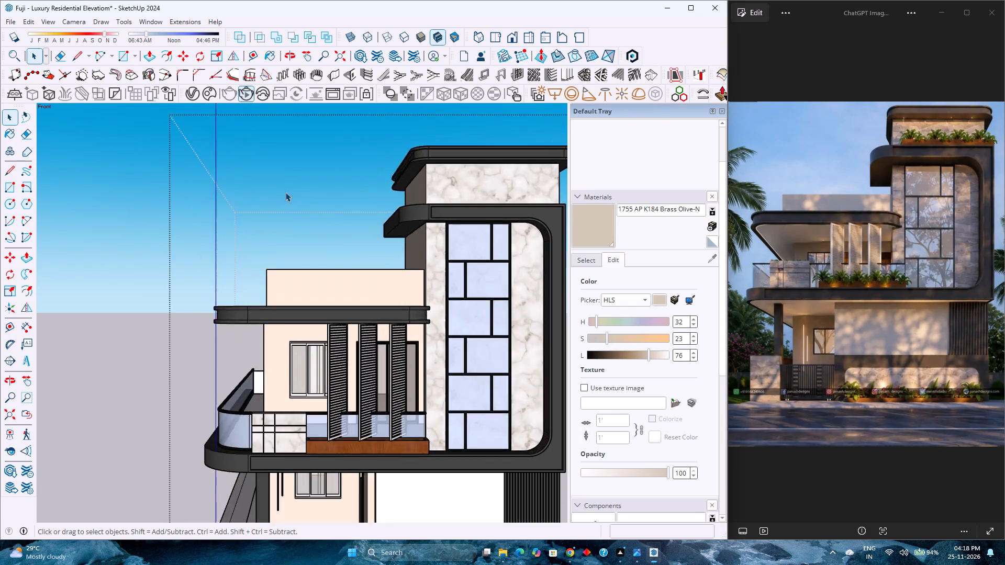
pyautogui.scroll(1, 285, 192)
pyautogui.scroll(-4, 285, 192)
pyautogui.scroll(4, 285, 192)
pyautogui.scroll(-3, 285, 192)
pyautogui.scroll(3, 285, 192)
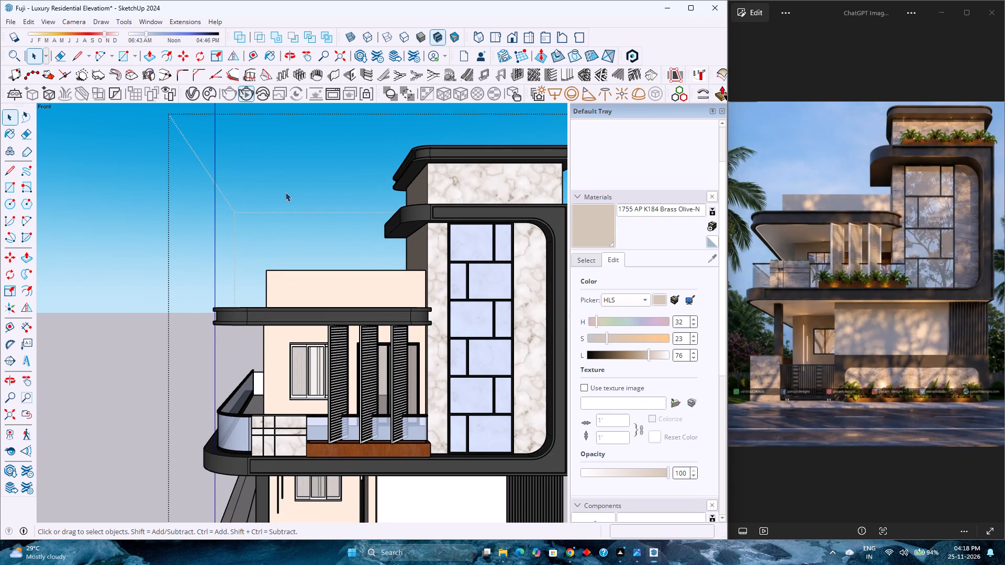
pyautogui.scroll(-1, 285, 192)
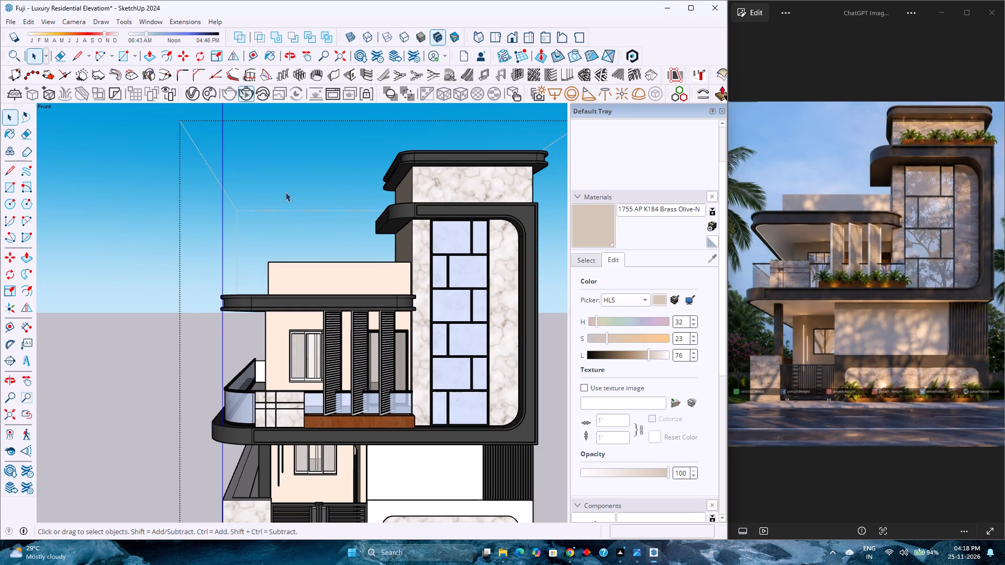
pyautogui.scroll(-2, 285, 192)
pyautogui.scroll(3, 285, 192)
pyautogui.scroll(-2, 285, 193)
pyautogui.scroll(4, 285, 193)
pyautogui.scroll(-5, 285, 193)
pyautogui.scroll(5, 285, 193)
pyautogui.scroll(-2, 285, 193)
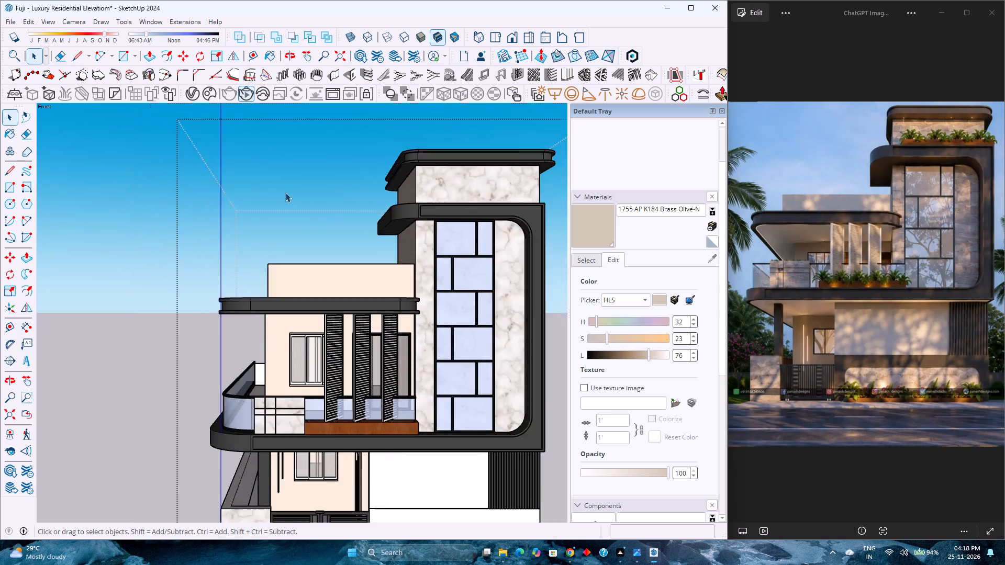
pyautogui.scroll(-1, 285, 193)
pyautogui.scroll(4, 285, 193)
pyautogui.scroll(-5, 285, 193)
pyautogui.scroll(5, 284, 193)
pyautogui.scroll(-5, 284, 193)
pyautogui.scroll(4, 284, 195)
pyautogui.scroll(-4, 284, 196)
pyautogui.scroll(4, 283, 197)
pyautogui.scroll(-4, 283, 197)
pyautogui.scroll(3, 283, 197)
pyautogui.scroll(-3, 283, 197)
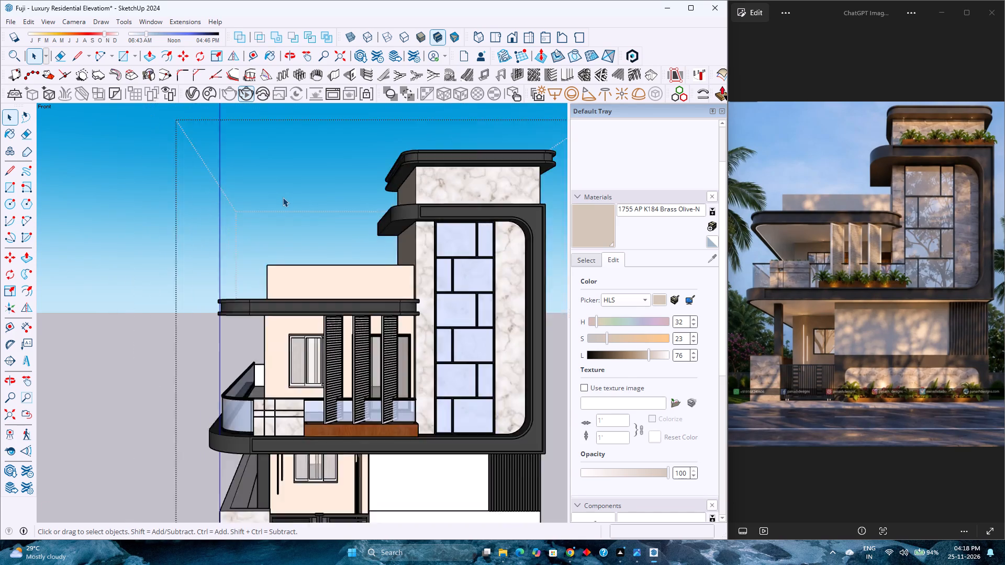
pyautogui.scroll(3, 283, 197)
pyautogui.scroll(-4, 282, 197)
# Review the full front facade from the ground-floor gate and planter wall to the tower roof.
pyautogui.scroll(-3, 321, 338)
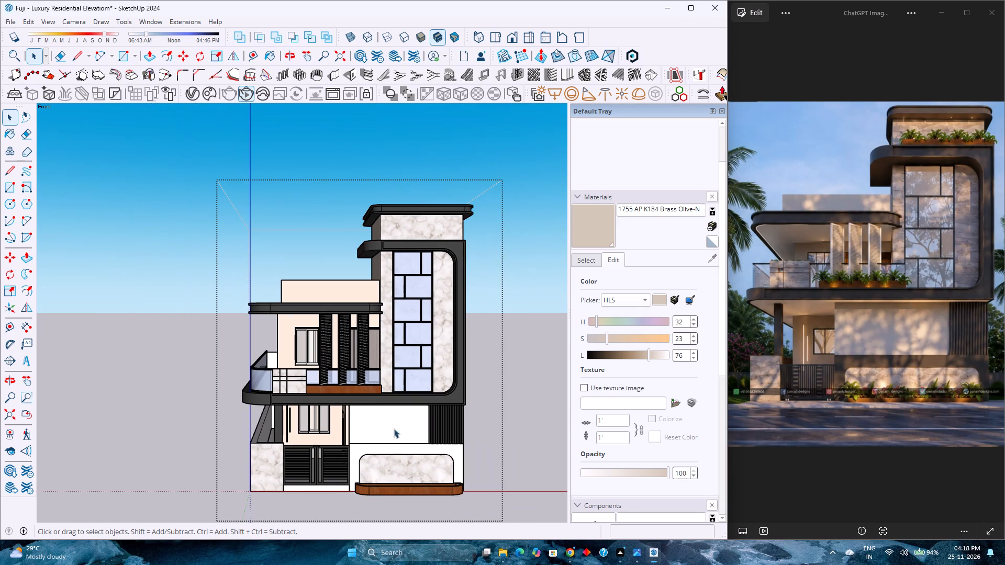
pyautogui.scroll(3, 456, 496)
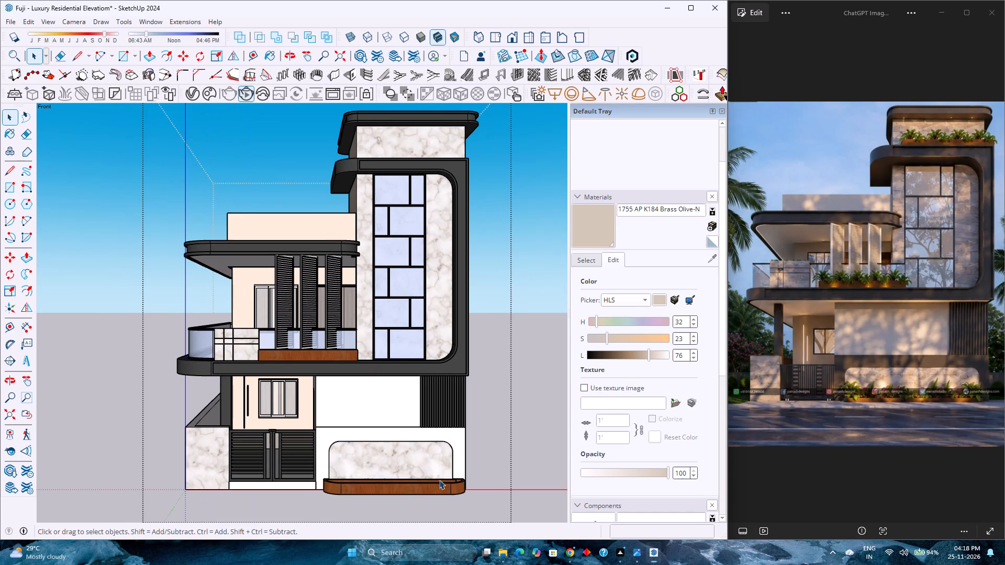
pyautogui.scroll(-3, 327, 282)
pyautogui.scroll(4, 327, 282)
pyautogui.scroll(-2, 327, 282)
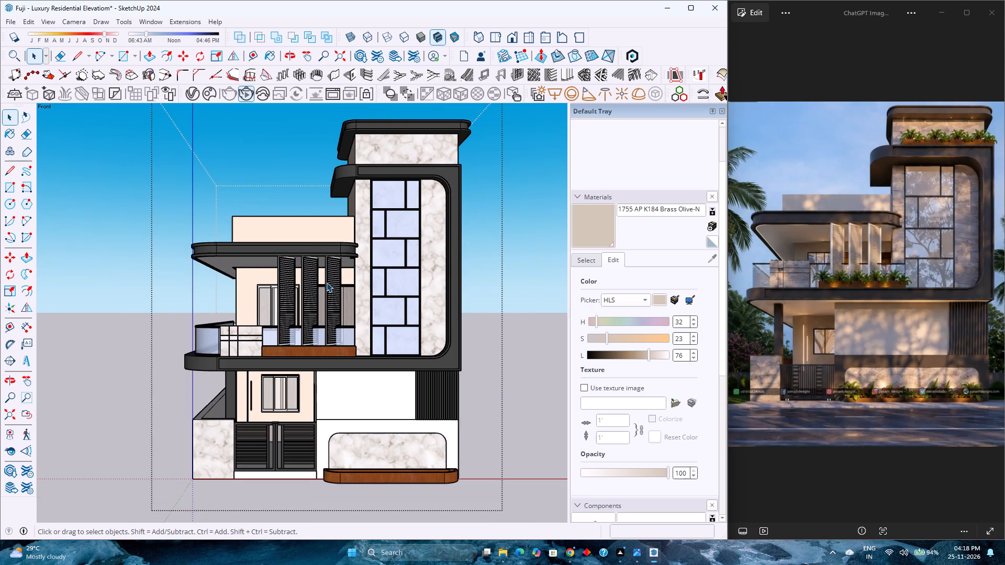
pyautogui.scroll(2, 329, 228)
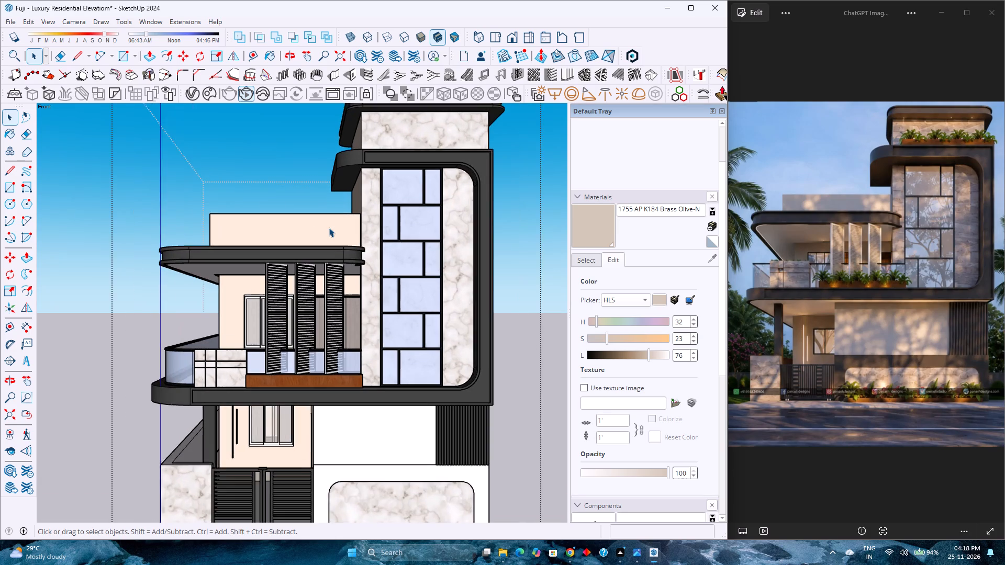
pyautogui.scroll(-1, 329, 228)
pyautogui.scroll(1, 329, 228)
pyautogui.scroll(-2, 329, 228)
pyautogui.scroll(3, 329, 229)
pyautogui.scroll(-3, 329, 229)
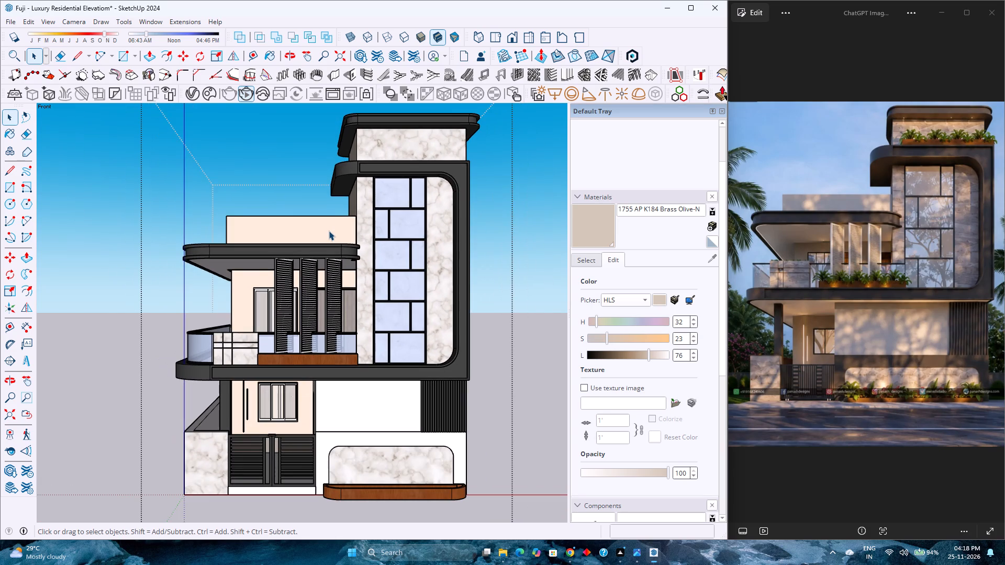
pyautogui.scroll(1, 329, 231)
pyautogui.scroll(-2, 329, 231)
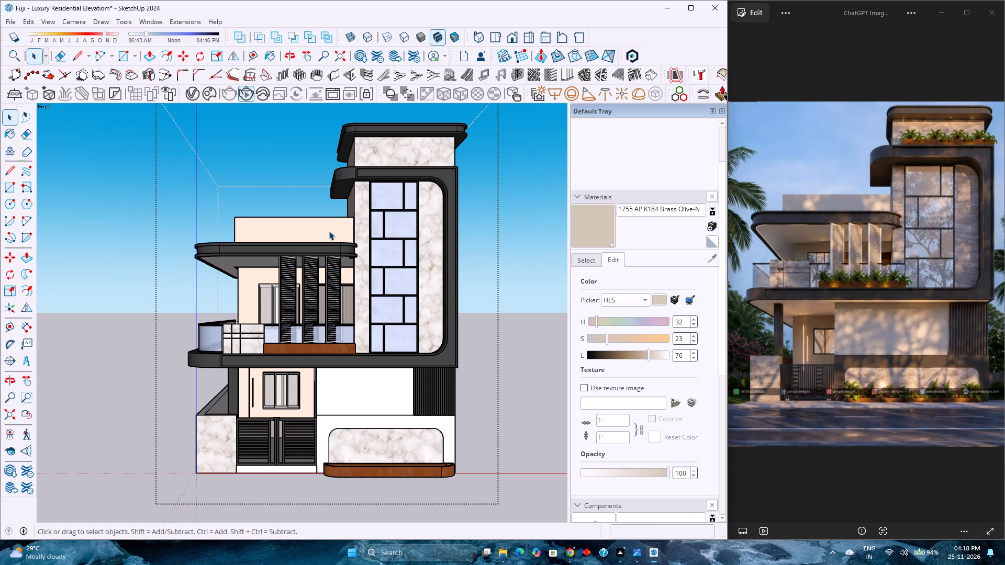
pyautogui.scroll(-4, 325, 232)
pyautogui.scroll(4, 323, 234)
pyautogui.scroll(-5, 323, 234)
pyautogui.scroll(5, 323, 234)
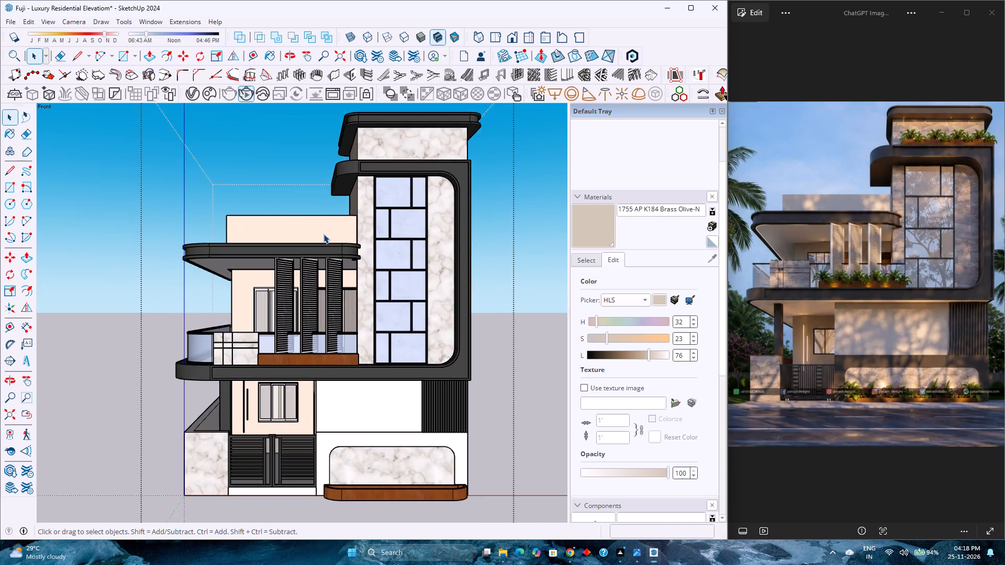
pyautogui.scroll(4, 323, 234)
pyautogui.scroll(-4, 323, 234)
pyautogui.scroll(3, 323, 234)
pyautogui.scroll(-4, 323, 234)
pyautogui.scroll(4, 323, 234)
pyautogui.scroll(-3, 323, 234)
pyautogui.scroll(3, 322, 236)
pyautogui.scroll(-4, 322, 240)
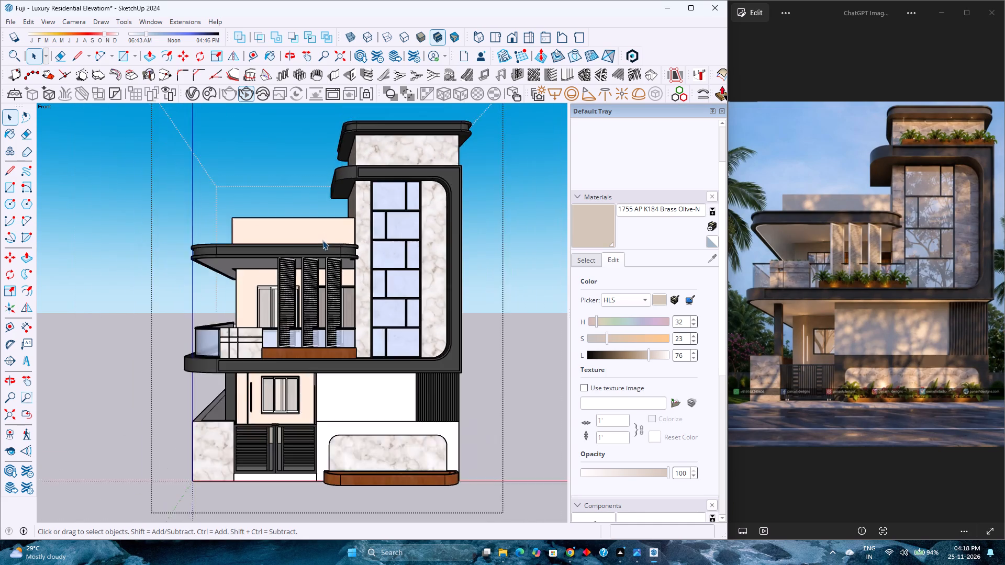
pyautogui.scroll(4, 322, 240)
pyautogui.scroll(-3, 322, 241)
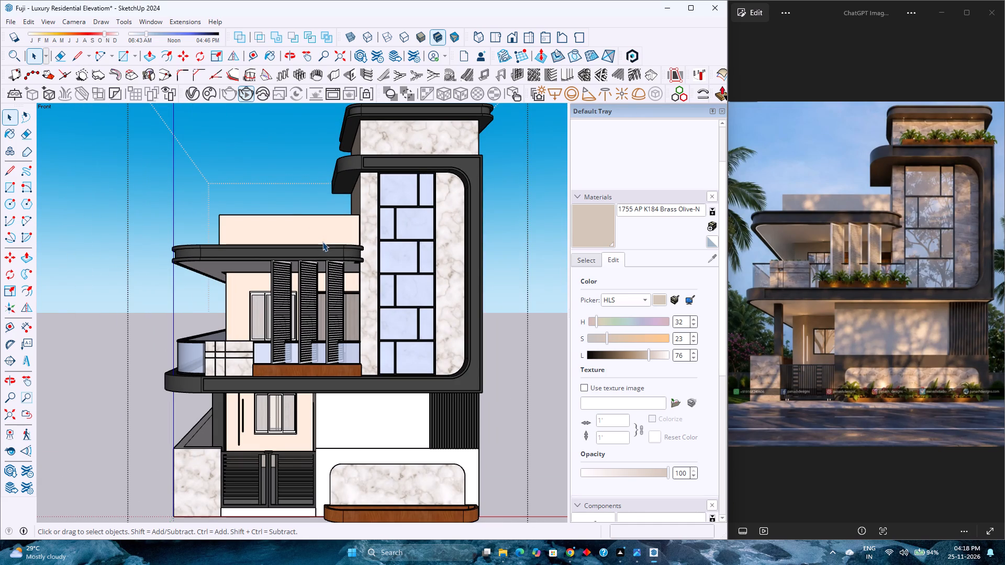
pyautogui.scroll(-5, 260, 345)
pyautogui.scroll(4, 260, 345)
pyautogui.scroll(-4, 260, 345)
pyautogui.scroll(4, 260, 345)
pyautogui.scroll(-4, 260, 345)
pyautogui.scroll(4, 260, 345)
pyautogui.scroll(-4, 260, 345)
pyautogui.scroll(4, 260, 345)
pyautogui.scroll(-4, 260, 345)
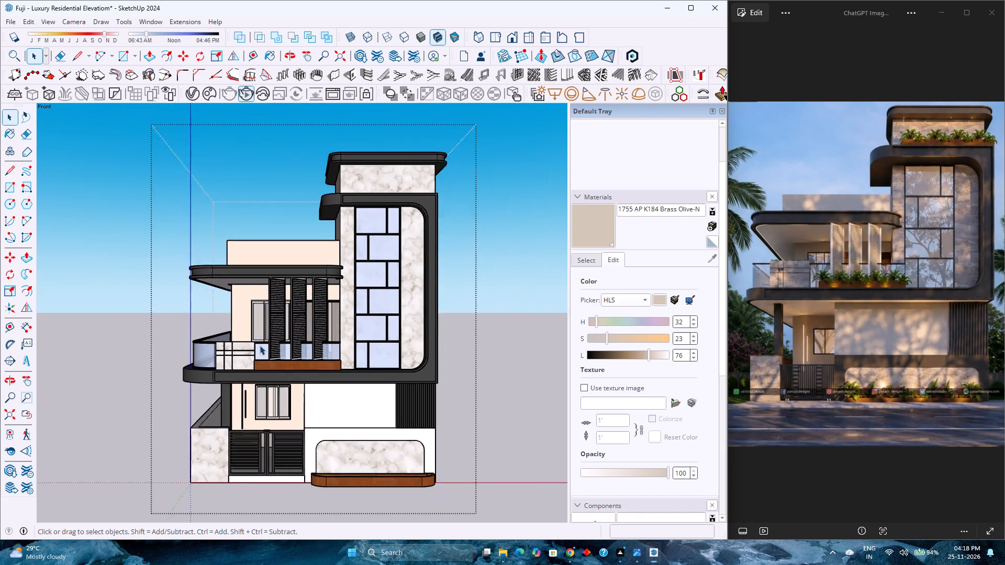
# Examine the first-floor balcony in Front view, including its louvre fins, glass railing, marble panel and wooden planter.
pyautogui.scroll(3, 260, 345)
pyautogui.scroll(-3, 260, 345)
pyautogui.scroll(3, 260, 345)
pyautogui.scroll(-3, 260, 345)
pyautogui.scroll(3, 260, 345)
pyautogui.scroll(-3, 260, 345)
pyautogui.scroll(2, 260, 345)
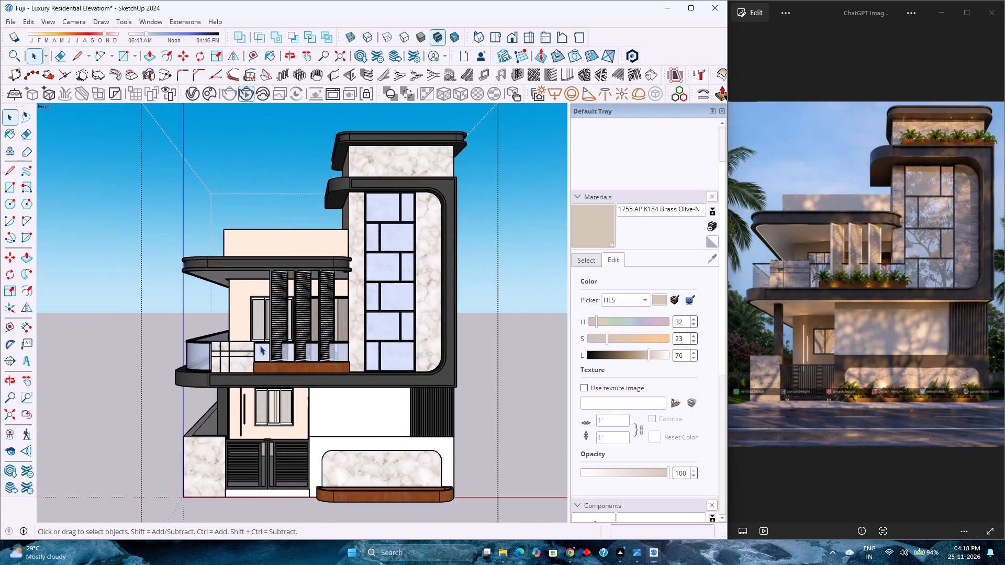
pyautogui.scroll(1, 260, 345)
pyautogui.scroll(-3, 260, 345)
pyautogui.scroll(4, 260, 345)
pyautogui.scroll(-4, 260, 345)
pyautogui.scroll(4, 260, 345)
pyautogui.scroll(-4, 260, 345)
pyautogui.scroll(3, 260, 345)
pyautogui.scroll(-3, 260, 345)
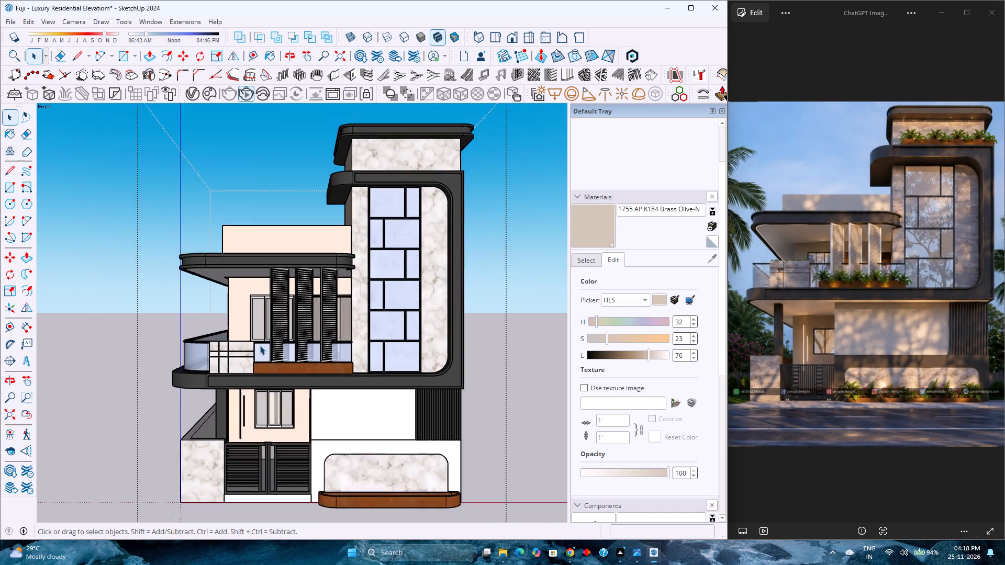
pyautogui.scroll(3, 260, 345)
pyautogui.scroll(-3, 260, 345)
pyautogui.scroll(2, 260, 345)
pyautogui.scroll(-3, 260, 345)
pyautogui.scroll(4, 260, 345)
pyautogui.scroll(-3, 260, 345)
pyautogui.scroll(2, 260, 345)
pyautogui.scroll(-2, 260, 345)
pyautogui.scroll(3, 260, 345)
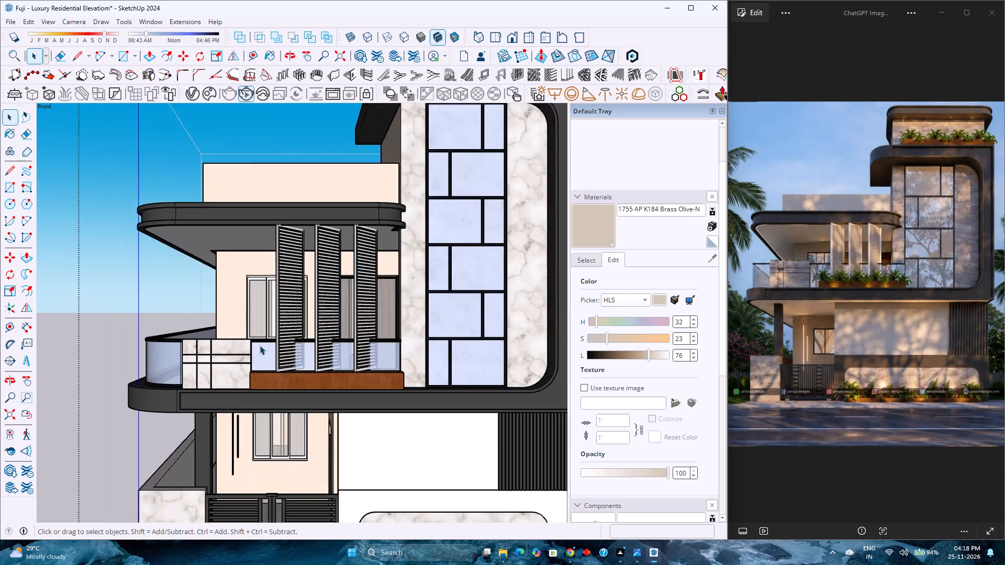
pyautogui.scroll(-3, 260, 345)
pyautogui.scroll(3, 260, 345)
pyautogui.scroll(-4, 260, 345)
pyautogui.scroll(4, 260, 345)
pyautogui.scroll(-4, 260, 345)
pyautogui.scroll(3, 260, 345)
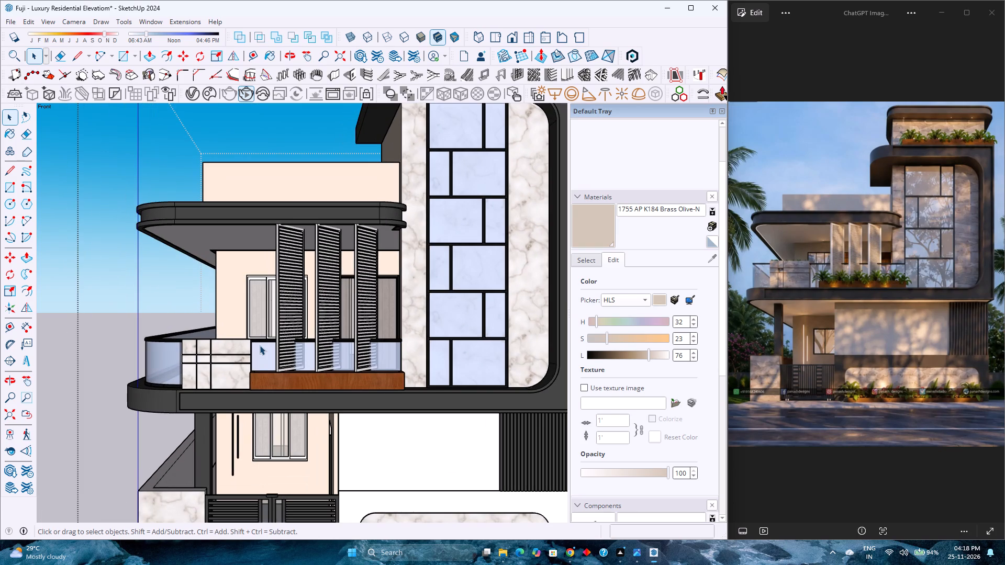
pyautogui.scroll(-3, 260, 345)
pyautogui.scroll(4, 260, 345)
pyautogui.scroll(-3, 260, 345)
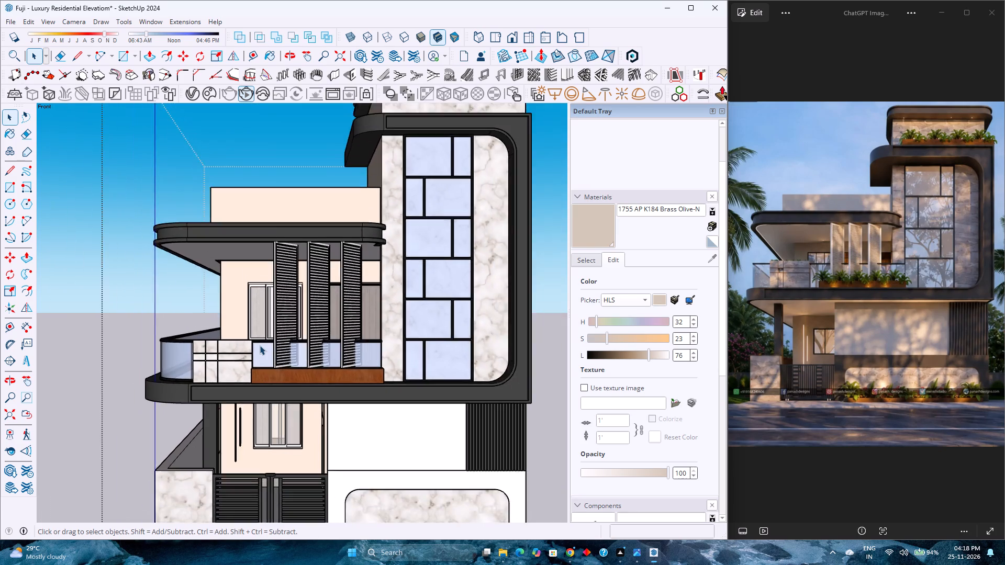
pyautogui.scroll(3, 260, 345)
pyautogui.scroll(-4, 260, 345)
pyautogui.scroll(3, 260, 345)
pyautogui.scroll(-3, 260, 345)
pyautogui.scroll(3, 260, 345)
pyautogui.scroll(-3, 260, 345)
pyautogui.scroll(3, 260, 345)
pyautogui.scroll(-3, 260, 345)
pyautogui.scroll(3, 260, 345)
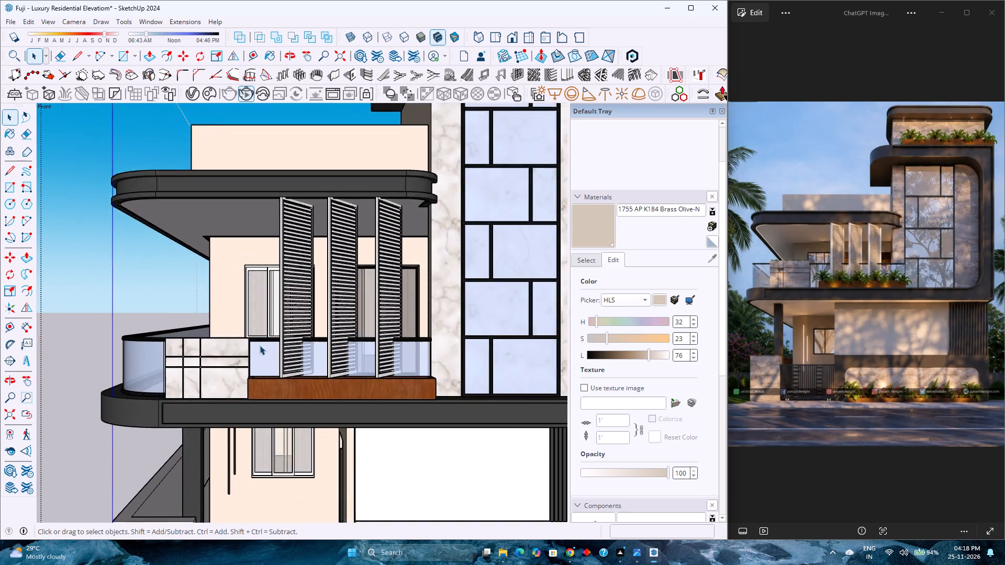
# Examine the first-floor balcony, its curved roof band and the window wall behind the louvre fins in Front view.
pyautogui.scroll(-3, 260, 345)
pyautogui.scroll(3, 260, 345)
pyautogui.scroll(-3, 260, 345)
pyautogui.scroll(3, 260, 345)
pyautogui.scroll(-4, 260, 345)
pyautogui.scroll(4, 260, 345)
pyautogui.scroll(-3, 260, 345)
pyautogui.scroll(3, 260, 345)
pyautogui.scroll(-4, 260, 345)
pyautogui.scroll(4, 260, 345)
pyautogui.scroll(-4, 260, 345)
pyautogui.scroll(4, 260, 345)
pyautogui.scroll(-4, 260, 345)
pyautogui.scroll(4, 260, 345)
pyautogui.scroll(-4, 260, 345)
pyautogui.scroll(4, 260, 345)
pyautogui.scroll(-4, 260, 345)
pyautogui.scroll(4, 260, 345)
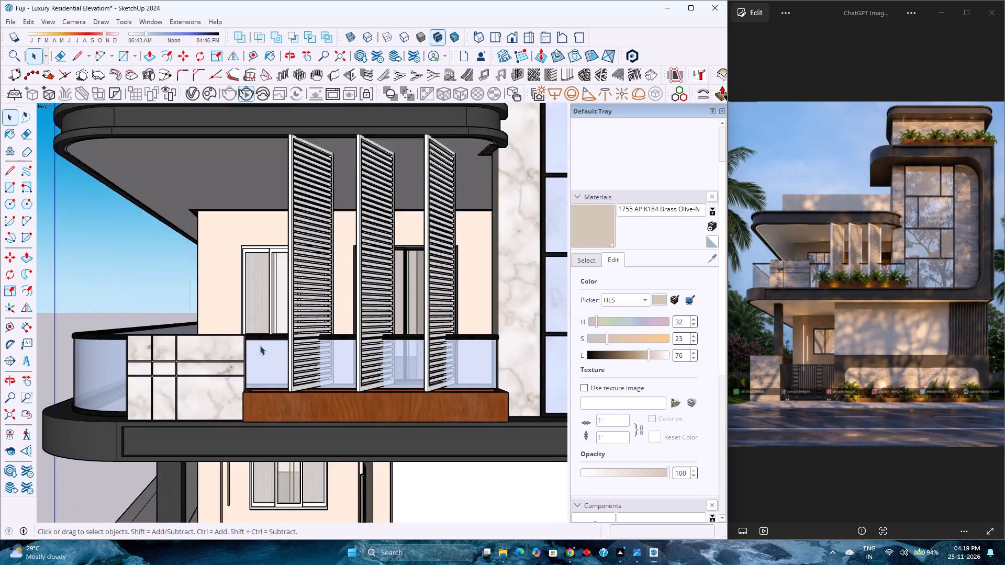
pyautogui.scroll(-4, 260, 345)
pyautogui.scroll(4, 260, 345)
pyautogui.scroll(-4, 260, 345)
pyautogui.scroll(4, 260, 345)
pyautogui.scroll(-4, 260, 345)
pyautogui.scroll(4, 260, 345)
pyautogui.scroll(-3, 260, 345)
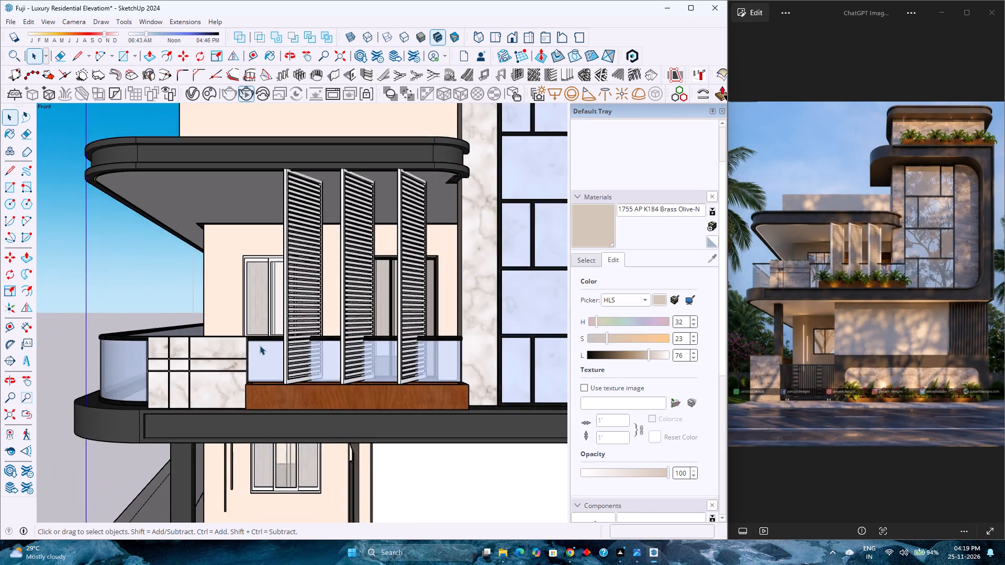
pyautogui.scroll(-1, 260, 345)
pyautogui.scroll(4, 260, 345)
pyautogui.scroll(-4, 260, 345)
pyautogui.scroll(3, 260, 345)
pyautogui.scroll(-3, 260, 345)
pyautogui.scroll(4, 260, 345)
pyautogui.scroll(-4, 260, 345)
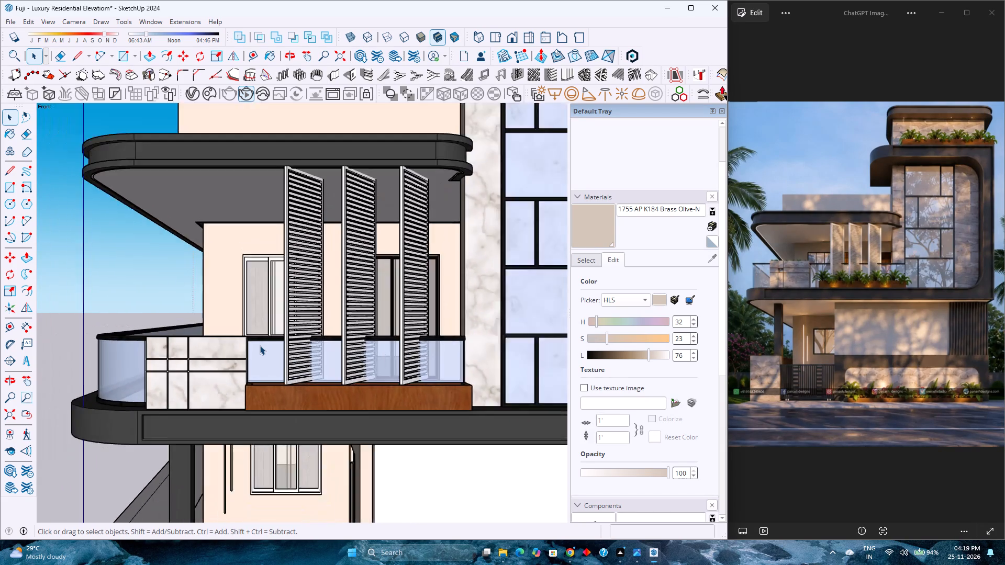
pyautogui.scroll(3, 260, 345)
pyautogui.scroll(-4, 260, 345)
pyautogui.scroll(4, 260, 345)
pyautogui.scroll(-4, 260, 345)
pyautogui.scroll(4, 260, 345)
pyautogui.scroll(-4, 260, 345)
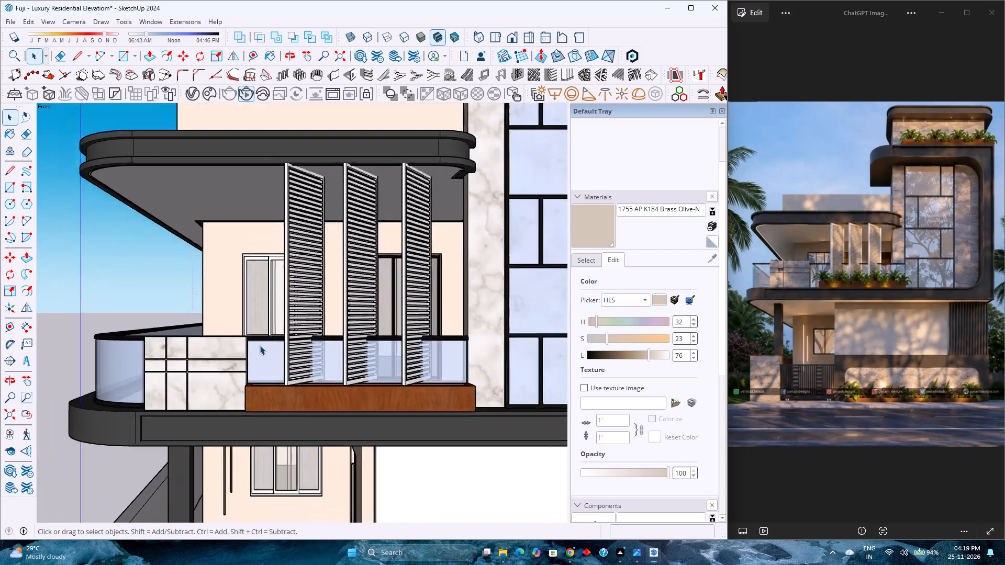
pyautogui.scroll(3, 260, 345)
pyautogui.scroll(-9, 260, 345)
pyautogui.scroll(1, 265, 341)
pyautogui.scroll(-4, 265, 340)
pyautogui.rightClick(265, 340)
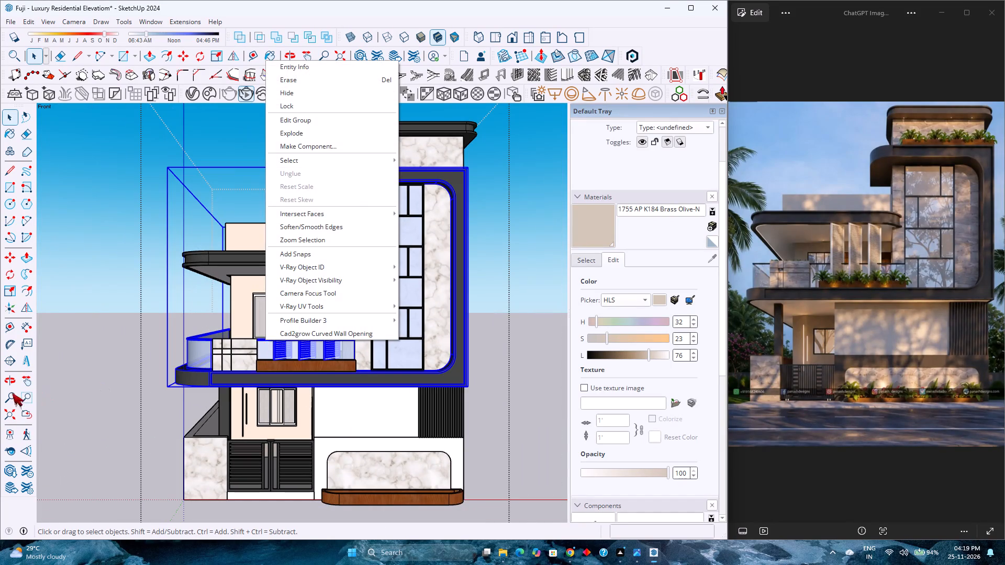
pyautogui.click(131, 355)
# Inspect where the balcony's louvre fins and glass railing meet the wooden planter, beside the grooved marble panel.
pyautogui.scroll(2, 282, 353)
pyautogui.scroll(-5, 279, 355)
pyautogui.scroll(3, 278, 356)
pyautogui.scroll(-3, 274, 363)
pyautogui.scroll(4, 274, 363)
pyautogui.scroll(-4, 274, 363)
pyautogui.scroll(5, 274, 363)
pyautogui.scroll(-5, 274, 363)
pyautogui.scroll(4, 274, 364)
pyautogui.scroll(-3, 274, 364)
pyautogui.scroll(4, 274, 366)
pyautogui.scroll(-3, 274, 365)
pyautogui.scroll(3, 274, 364)
pyautogui.scroll(-3, 274, 364)
pyautogui.scroll(2, 264, 360)
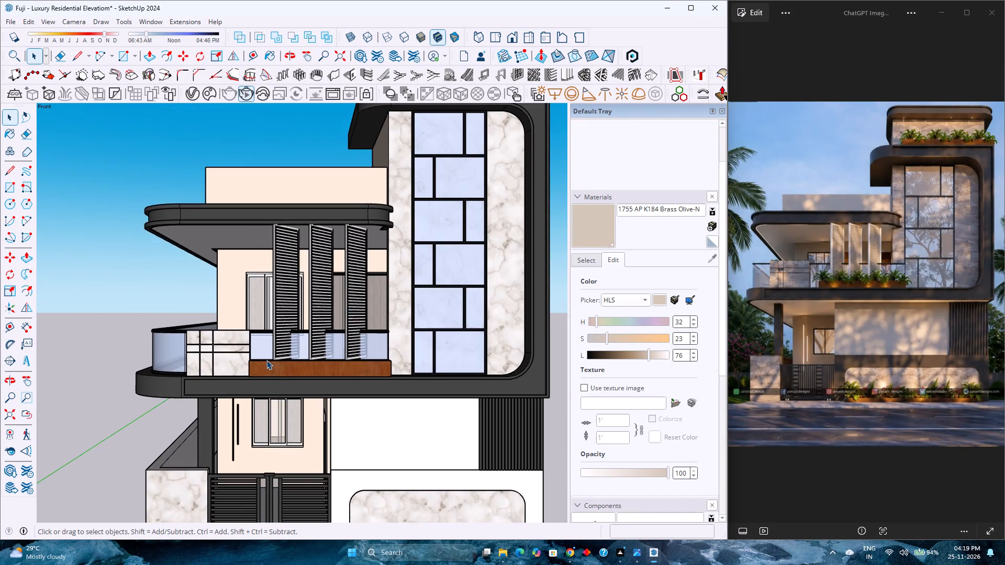
pyautogui.scroll(-3, 266, 359)
pyautogui.scroll(4, 266, 359)
pyautogui.scroll(-3, 266, 359)
pyautogui.scroll(3, 269, 361)
pyautogui.scroll(-4, 269, 361)
pyautogui.scroll(4, 269, 361)
pyautogui.scroll(-5, 269, 361)
pyautogui.scroll(5, 269, 361)
pyautogui.scroll(-5, 269, 361)
pyautogui.scroll(2, 269, 361)
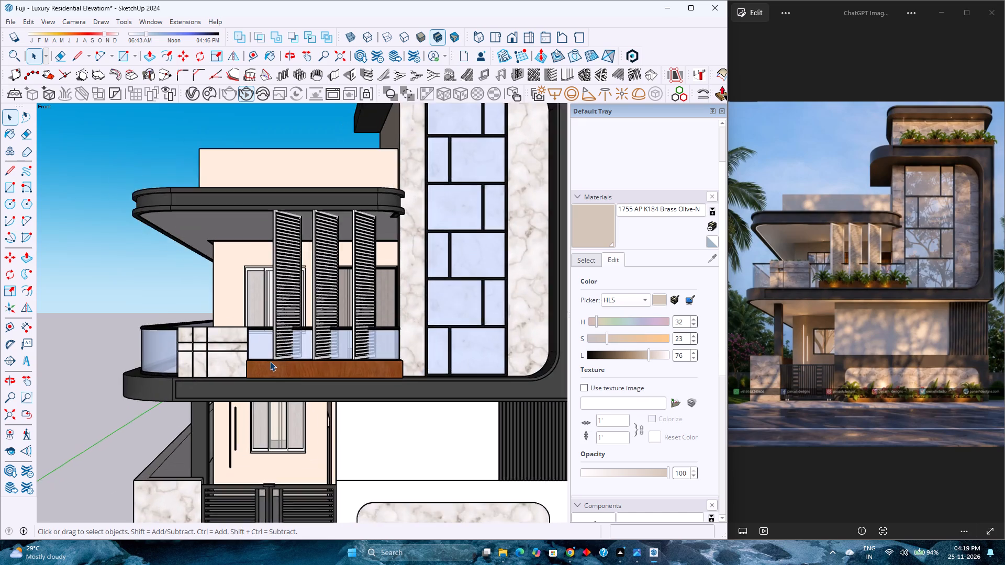
pyautogui.scroll(10, 270, 361)
pyautogui.scroll(-4, 282, 359)
pyautogui.scroll(3, 282, 359)
pyautogui.scroll(-3, 282, 359)
pyautogui.scroll(3, 282, 359)
pyautogui.scroll(-4, 282, 359)
pyautogui.scroll(3, 282, 359)
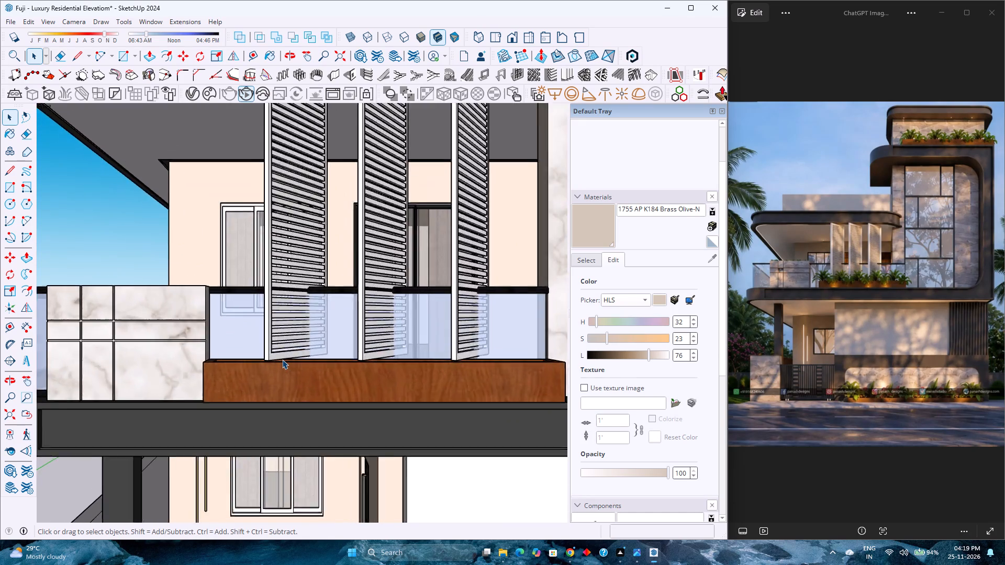
pyautogui.scroll(-3, 282, 359)
pyautogui.scroll(4, 282, 359)
pyautogui.scroll(-4, 282, 359)
pyautogui.scroll(4, 282, 359)
pyautogui.scroll(-4, 282, 359)
pyautogui.scroll(4, 282, 359)
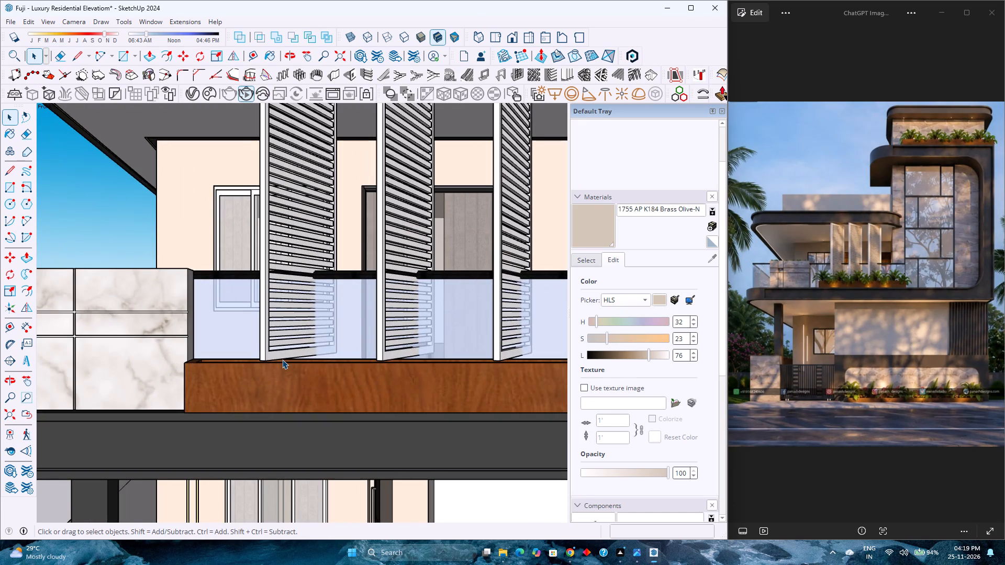
pyautogui.scroll(-4, 283, 358)
pyautogui.scroll(4, 283, 358)
pyautogui.scroll(-4, 283, 358)
pyautogui.scroll(3, 283, 358)
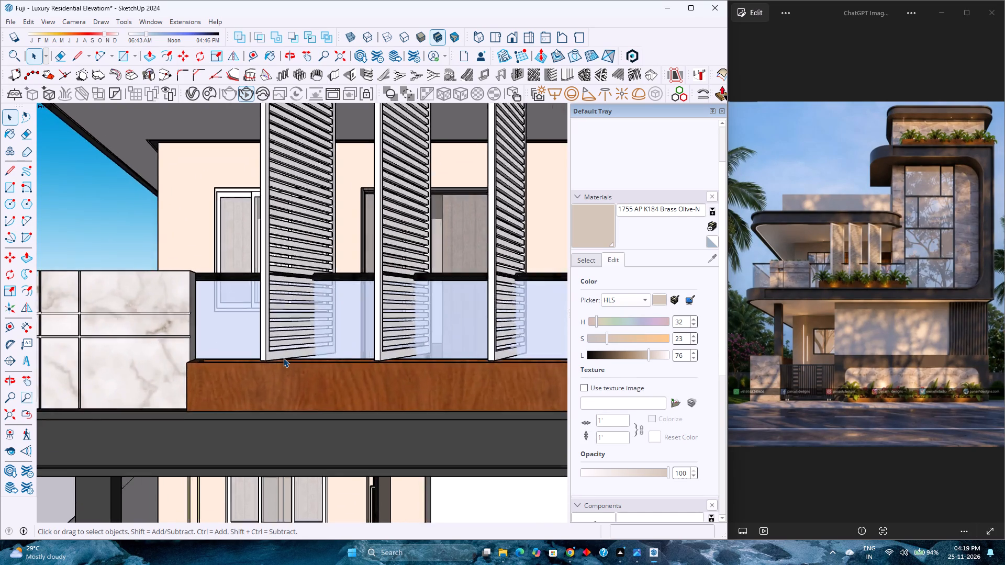
pyautogui.scroll(-3, 283, 358)
pyautogui.scroll(3, 283, 358)
pyautogui.scroll(-4, 283, 358)
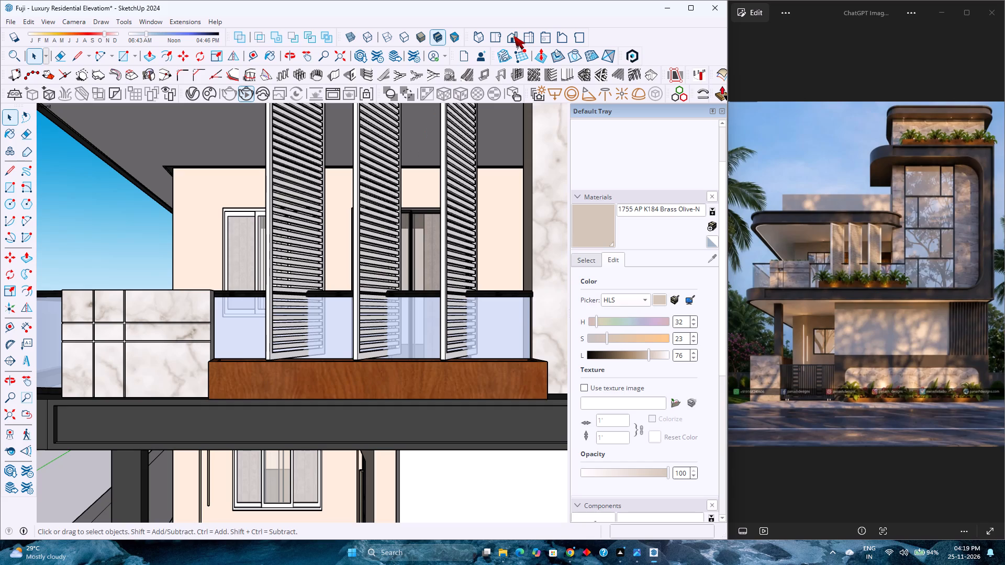
# Review the whole facade in the standard Front view with the full model fitted, from the gate and planter wall to the tower roof.
pyautogui.click(513, 36)
pyautogui.click(6, 416)
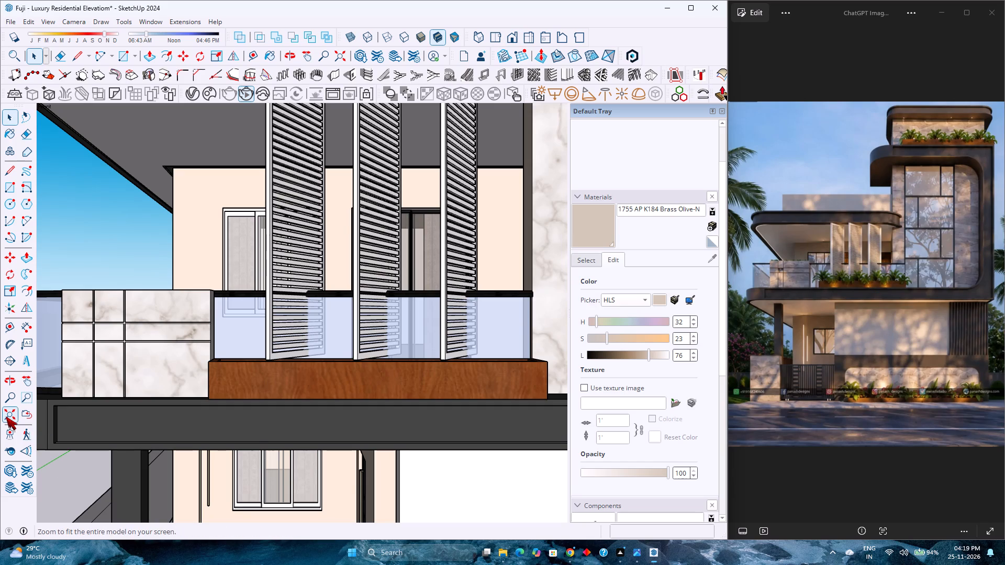
pyautogui.scroll(-3, 181, 411)
pyautogui.scroll(2, 181, 411)
pyautogui.scroll(-1, 181, 411)
pyautogui.scroll(2, 181, 411)
pyautogui.scroll(-2, 182, 416)
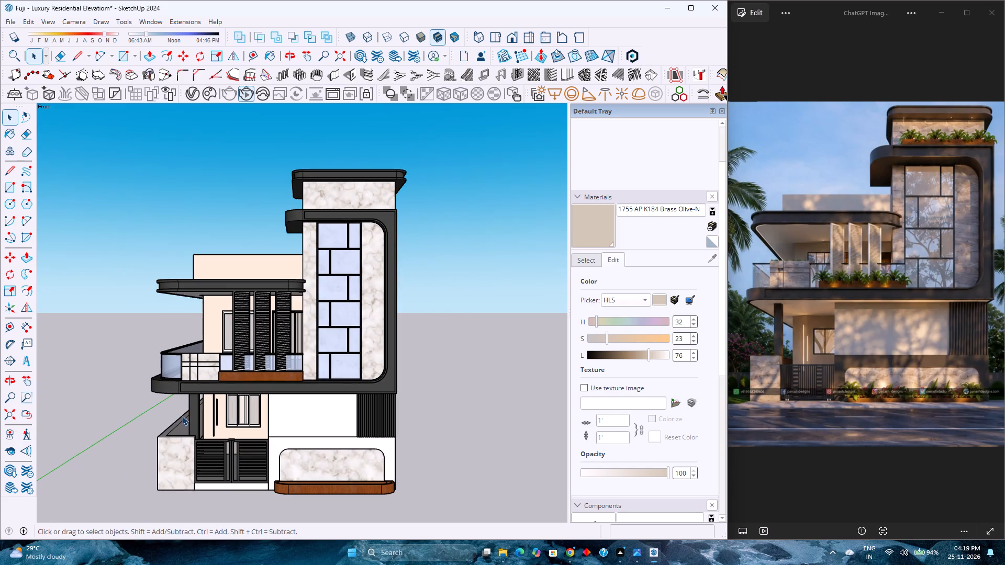
pyautogui.scroll(2, 182, 416)
pyautogui.scroll(-3, 182, 416)
pyautogui.scroll(3, 182, 416)
pyautogui.scroll(-3, 182, 416)
pyautogui.scroll(2, 182, 416)
pyautogui.scroll(-2, 182, 416)
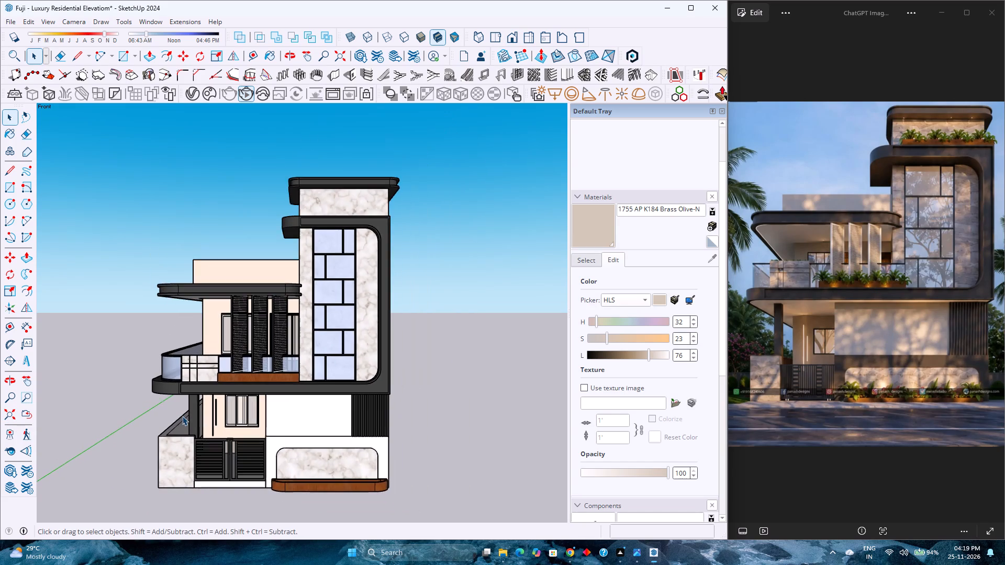
pyautogui.scroll(2, 183, 416)
pyautogui.scroll(-3, 186, 415)
pyautogui.scroll(5, 187, 415)
pyautogui.scroll(-2, 245, 397)
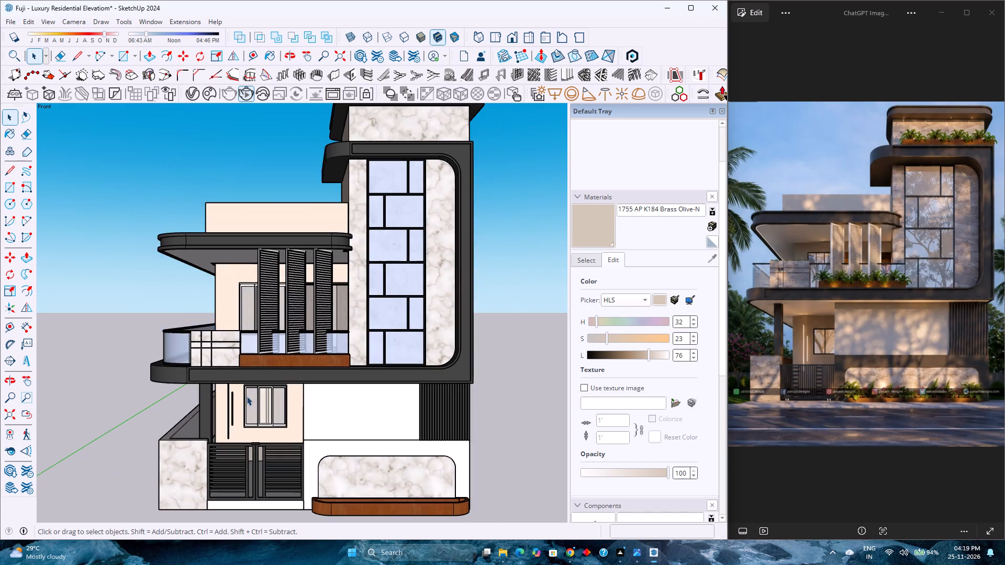
pyautogui.scroll(-3, 250, 391)
pyautogui.scroll(3, 250, 391)
pyautogui.scroll(-4, 251, 391)
pyautogui.scroll(3, 251, 391)
pyautogui.scroll(-2, 253, 391)
pyautogui.scroll(3, 261, 392)
pyautogui.scroll(-3, 262, 392)
pyautogui.scroll(3, 262, 392)
pyautogui.scroll(-3, 262, 392)
pyautogui.scroll(3, 262, 392)
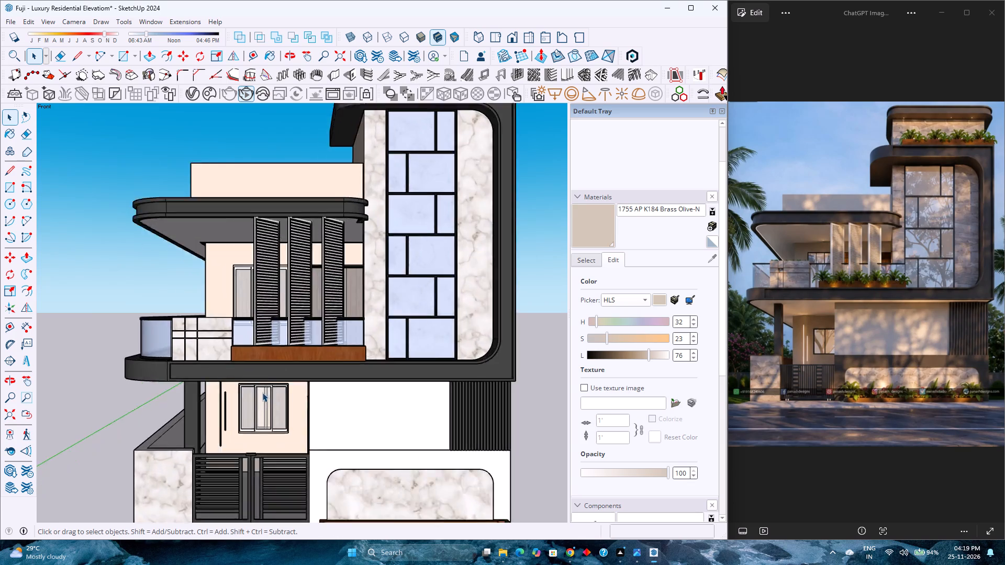
pyautogui.scroll(-3, 262, 392)
pyautogui.scroll(8, 265, 394)
pyautogui.scroll(-9, 250, 400)
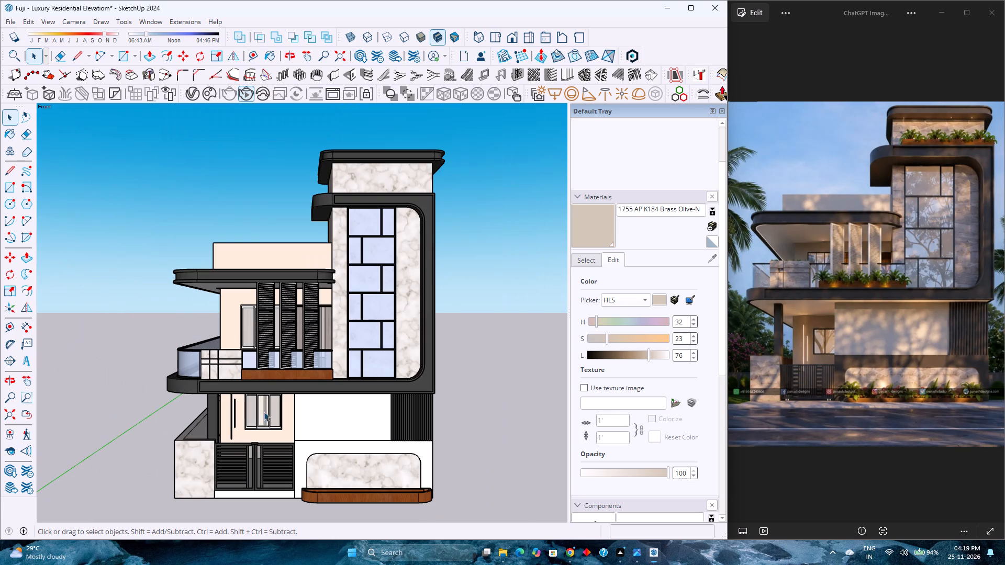
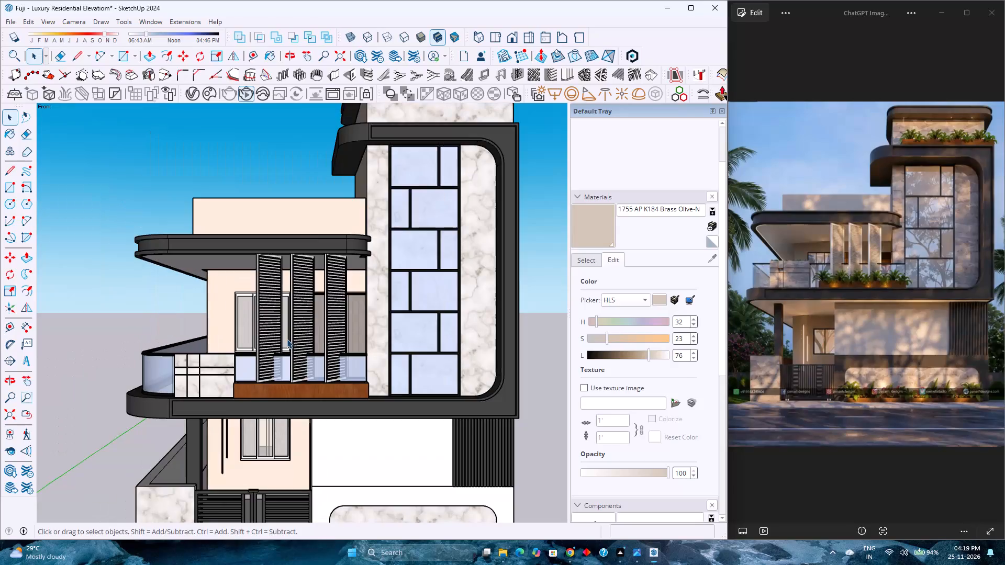
# Examine the first-floor balcony, its louvre fins and the adjoining marble tower with its gridded glazing in Front view.
pyautogui.scroll(-7, 287, 339)
pyautogui.scroll(7, 287, 339)
pyautogui.scroll(-6, 287, 339)
pyautogui.scroll(6, 287, 341)
pyautogui.scroll(-5, 287, 341)
pyautogui.scroll(2, 287, 341)
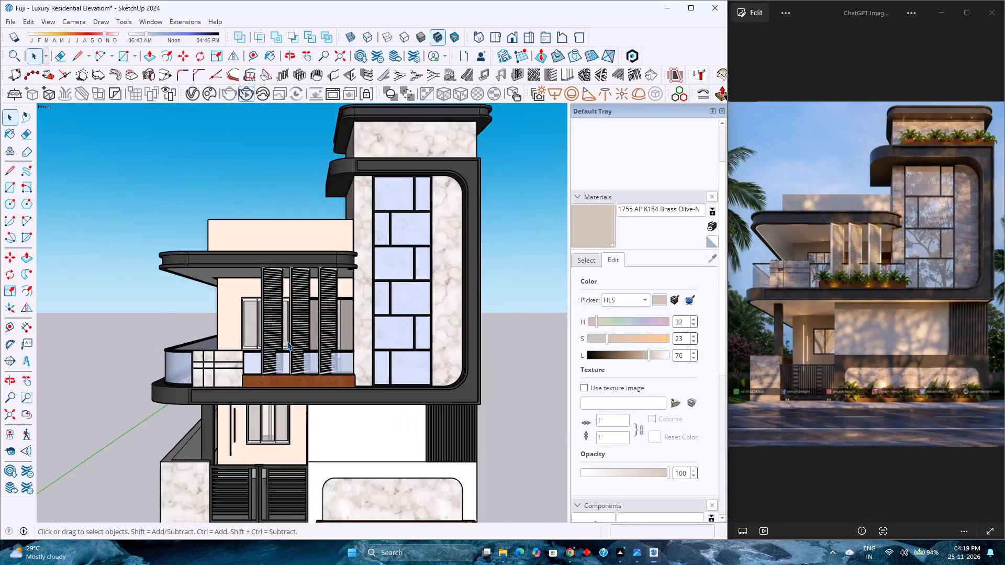
pyautogui.scroll(2, 287, 341)
pyautogui.scroll(-5, 287, 342)
pyautogui.scroll(4, 287, 343)
pyautogui.scroll(-5, 287, 343)
pyautogui.scroll(4, 287, 343)
pyautogui.scroll(-4, 287, 343)
pyautogui.scroll(5, 287, 343)
pyautogui.scroll(-2, 287, 345)
pyautogui.scroll(4, 289, 347)
pyautogui.scroll(-5, 289, 347)
pyautogui.scroll(4, 289, 347)
pyautogui.scroll(-3, 289, 347)
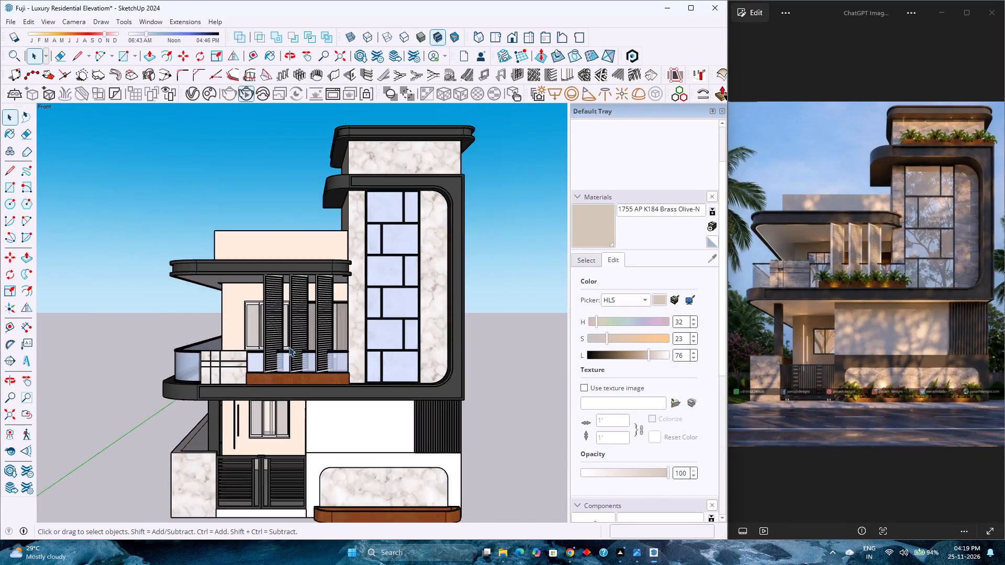
pyautogui.scroll(-2, 289, 347)
pyautogui.scroll(5, 289, 347)
pyautogui.scroll(-4, 289, 347)
pyautogui.scroll(4, 289, 347)
pyautogui.scroll(-5, 289, 347)
pyautogui.scroll(5, 289, 347)
pyautogui.scroll(-5, 289, 347)
pyautogui.scroll(4, 289, 347)
pyautogui.scroll(-5, 289, 348)
pyautogui.scroll(6, 289, 348)
pyautogui.scroll(-5, 289, 348)
pyautogui.scroll(3, 289, 348)
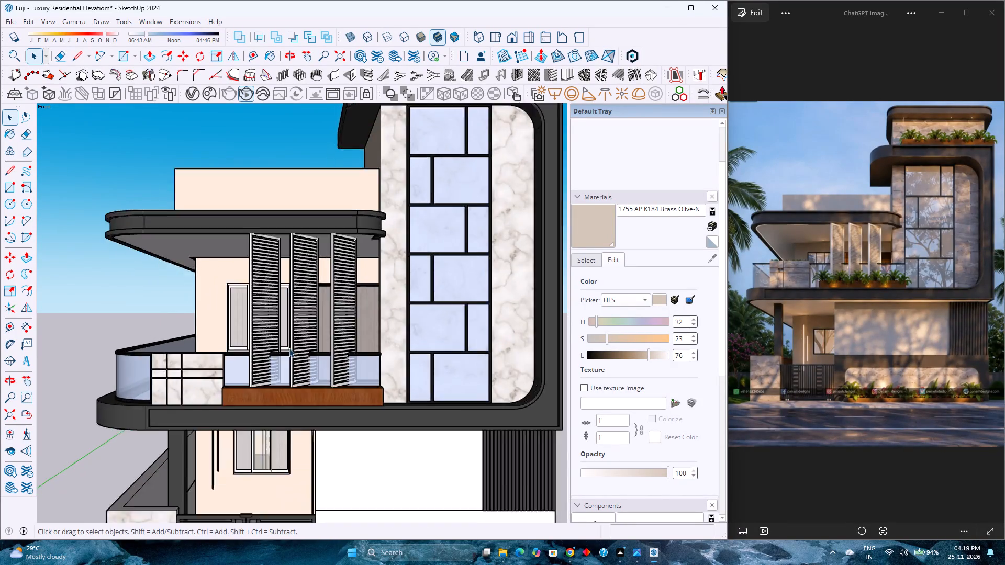
pyautogui.scroll(2, 289, 348)
pyautogui.scroll(-5, 289, 348)
pyautogui.scroll(5, 289, 348)
pyautogui.scroll(-5, 289, 348)
pyautogui.scroll(4, 289, 348)
pyautogui.scroll(-3, 289, 348)
pyautogui.scroll(4, 289, 348)
pyautogui.scroll(-11, 289, 348)
pyautogui.scroll(3, 291, 344)
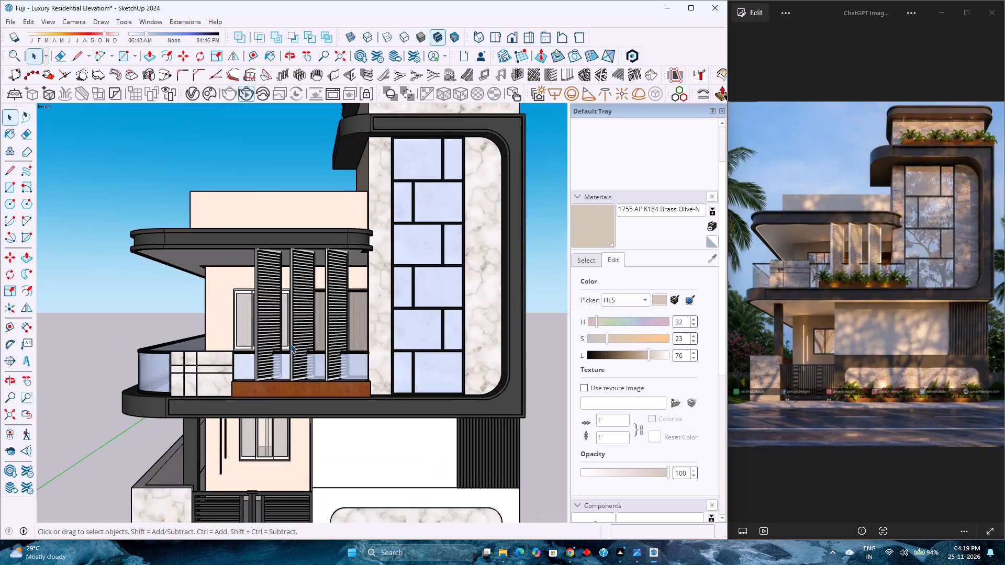
pyautogui.scroll(2, 291, 344)
pyautogui.scroll(-6, 291, 344)
pyautogui.scroll(5, 288, 345)
pyautogui.scroll(-8, 288, 345)
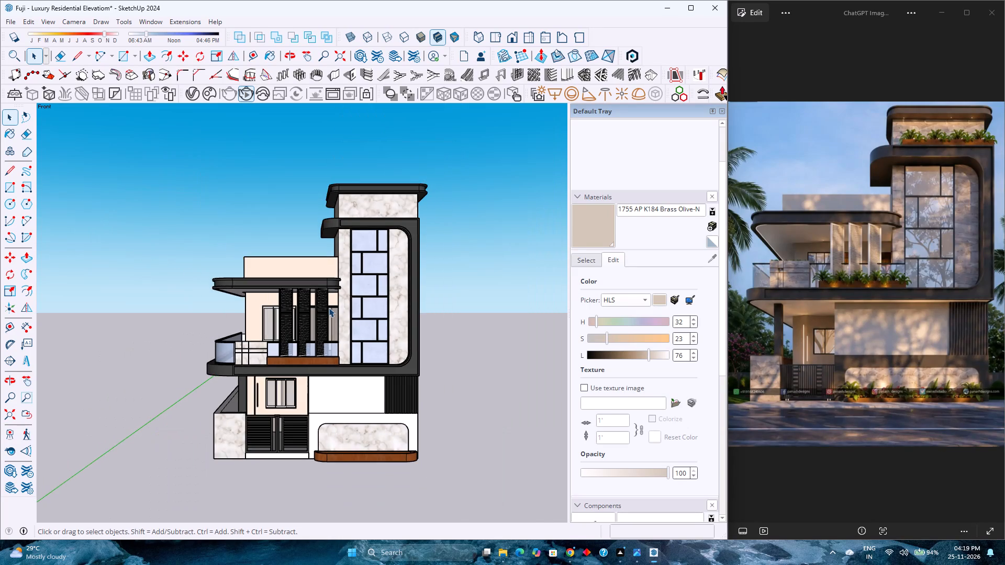
# Review the whole facade in Front view, from the tower roof to the gate and the wooden planter.
pyautogui.scroll(6, 329, 308)
pyautogui.scroll(-12, 329, 308)
pyautogui.scroll(5, 328, 308)
pyautogui.scroll(-6, 328, 308)
pyautogui.scroll(9, 328, 307)
pyautogui.scroll(-13, 300, 306)
pyautogui.scroll(7, 296, 309)
pyautogui.scroll(3, 317, 377)
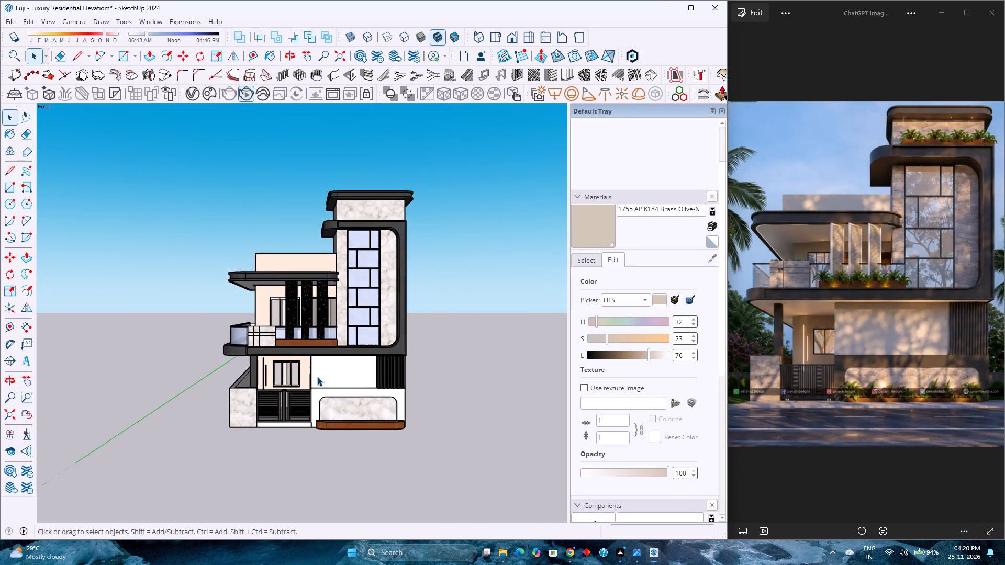
pyautogui.scroll(-6, 317, 376)
pyautogui.scroll(6, 317, 376)
pyautogui.scroll(-5, 317, 376)
pyautogui.scroll(4, 317, 376)
pyautogui.scroll(-6, 316, 376)
pyautogui.scroll(11, 316, 376)
pyautogui.scroll(-11, 311, 367)
pyautogui.scroll(1, 309, 368)
pyautogui.scroll(-3, 309, 368)
pyautogui.scroll(6, 309, 368)
pyautogui.scroll(-6, 309, 368)
pyautogui.scroll(6, 309, 368)
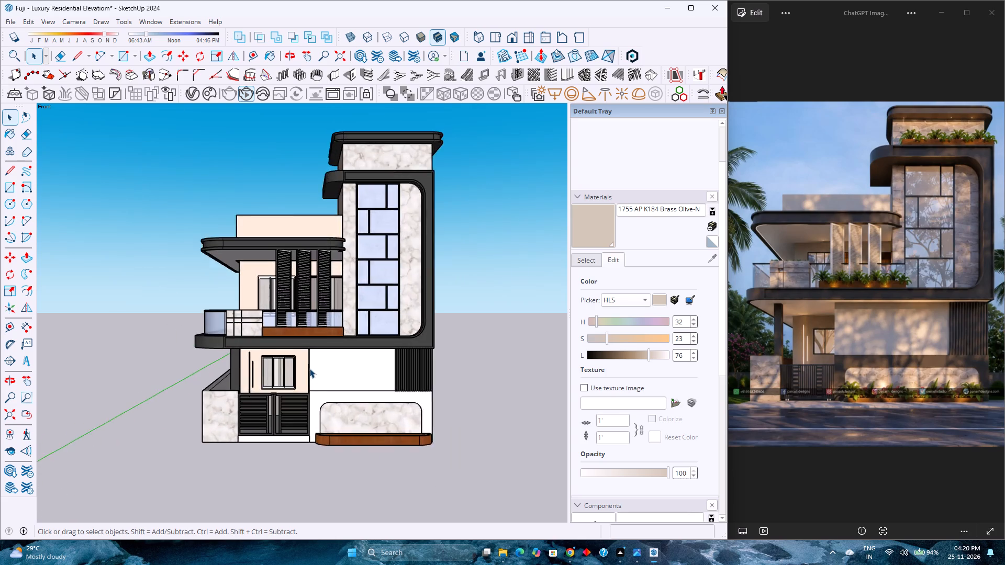
pyautogui.scroll(-6, 309, 368)
pyautogui.scroll(6, 309, 368)
pyautogui.scroll(-6, 309, 368)
pyautogui.scroll(6, 309, 368)
pyautogui.scroll(-6, 309, 368)
pyautogui.scroll(6, 309, 368)
pyautogui.scroll(-6, 309, 368)
pyautogui.scroll(5, 309, 368)
pyautogui.scroll(-6, 309, 368)
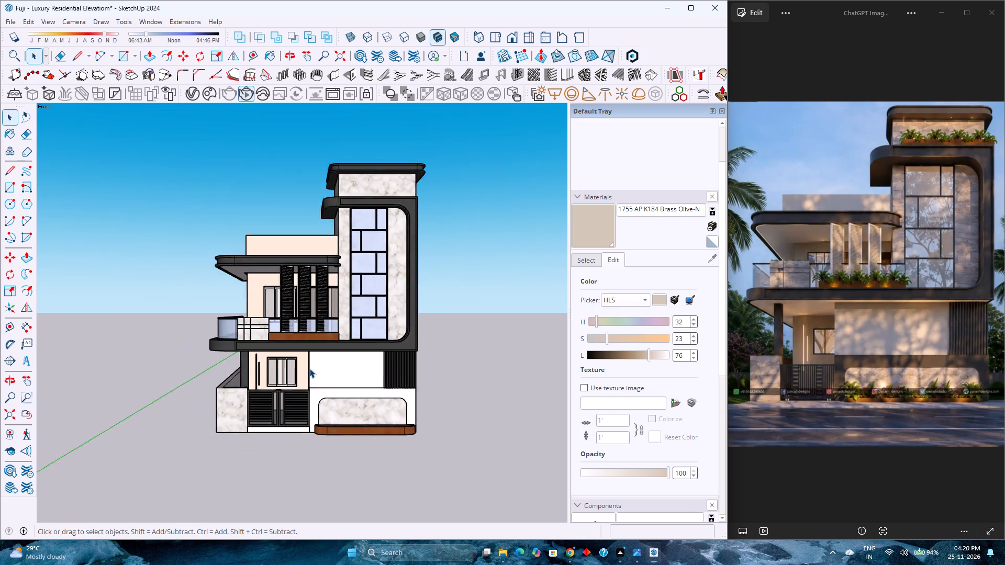
# Examine the ground floor in Front view, including the gate, window, plain white wall, vertical louvres and marble boundary panel.
pyautogui.scroll(5, 309, 368)
pyautogui.scroll(-6, 310, 368)
pyautogui.scroll(6, 310, 368)
pyautogui.scroll(-6, 310, 368)
pyautogui.scroll(6, 310, 368)
pyautogui.scroll(-6, 310, 368)
pyautogui.scroll(4, 310, 368)
pyautogui.scroll(-4, 315, 365)
pyautogui.scroll(6, 320, 362)
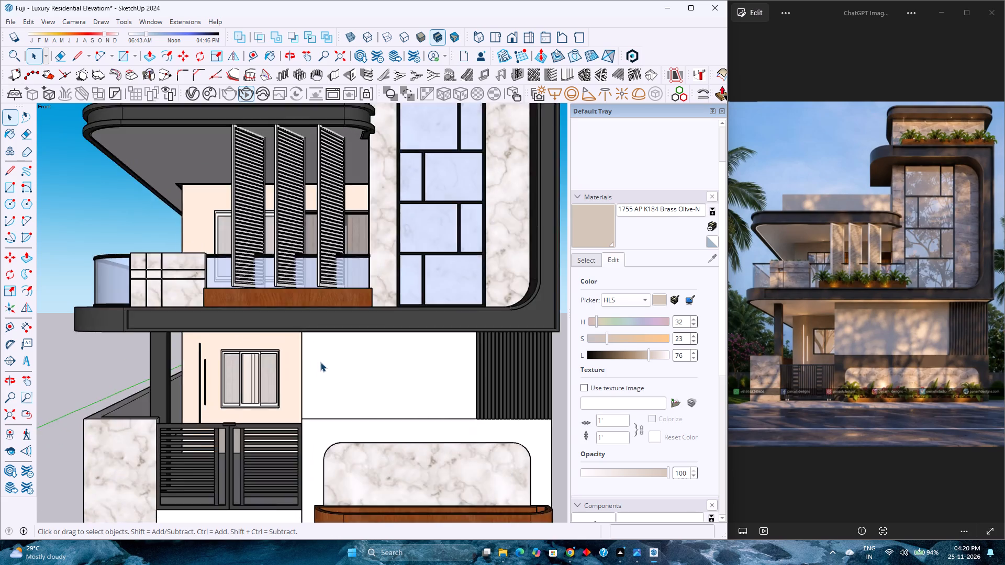
pyautogui.scroll(-6, 320, 362)
pyautogui.scroll(6, 320, 362)
pyautogui.scroll(-6, 320, 362)
pyautogui.scroll(6, 320, 362)
pyautogui.scroll(-6, 320, 362)
pyautogui.scroll(6, 322, 362)
pyautogui.scroll(-6, 329, 367)
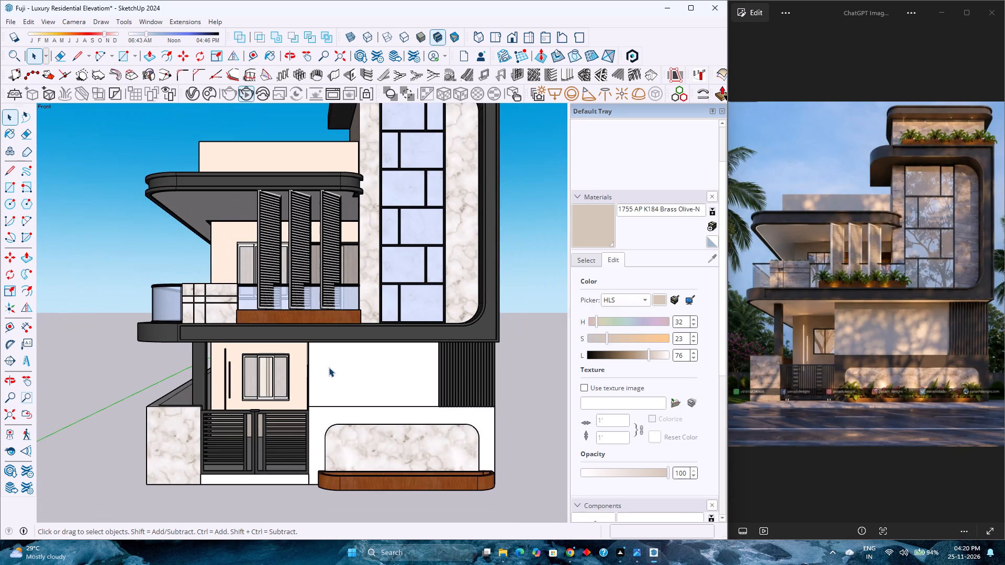
pyautogui.scroll(6, 330, 367)
pyautogui.scroll(-6, 330, 368)
pyautogui.scroll(5, 331, 368)
pyautogui.scroll(-5, 331, 368)
pyautogui.scroll(4, 331, 369)
pyautogui.scroll(-4, 332, 370)
pyautogui.scroll(4, 332, 370)
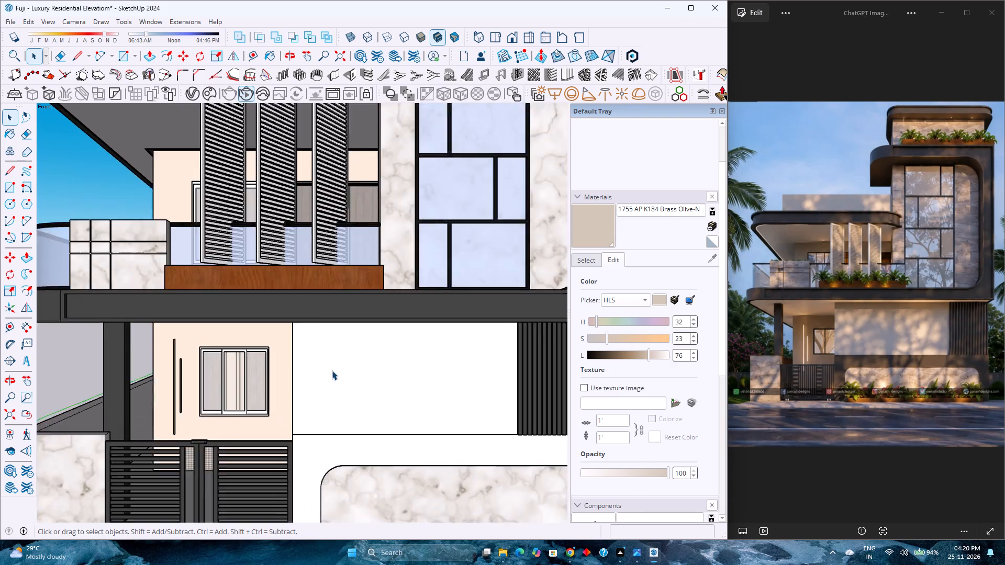
pyautogui.scroll(-5, 332, 370)
pyautogui.scroll(1, 332, 369)
pyautogui.scroll(-7, 332, 369)
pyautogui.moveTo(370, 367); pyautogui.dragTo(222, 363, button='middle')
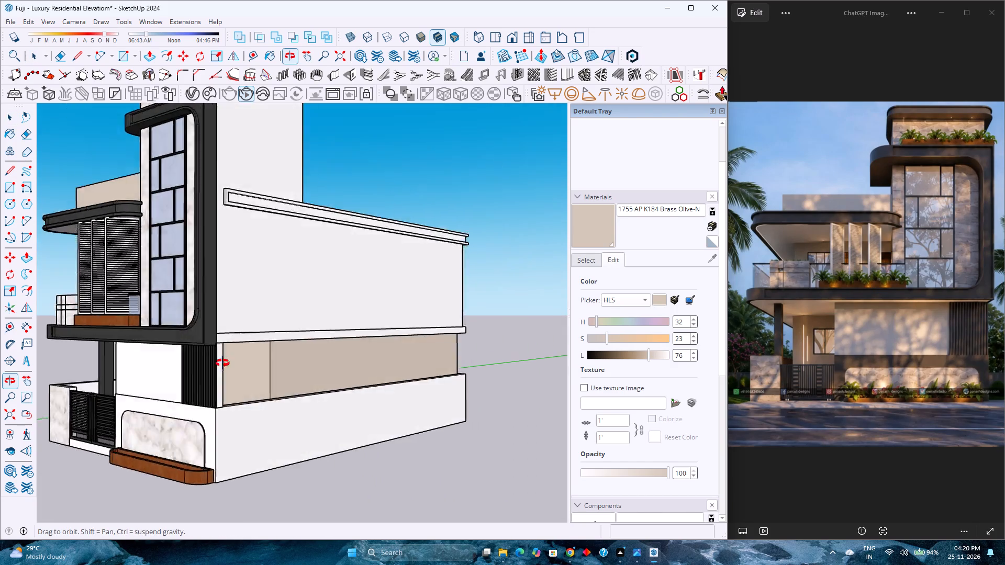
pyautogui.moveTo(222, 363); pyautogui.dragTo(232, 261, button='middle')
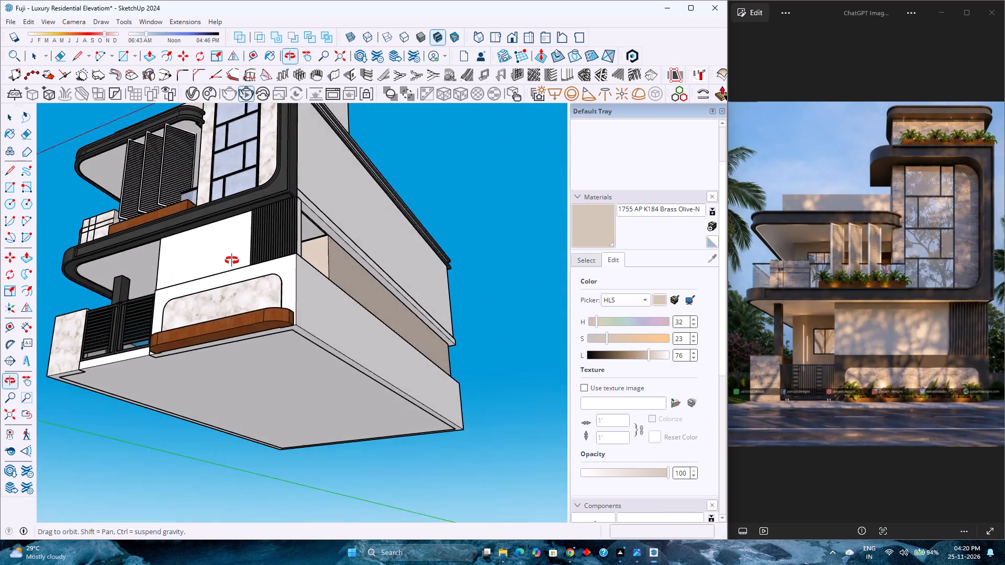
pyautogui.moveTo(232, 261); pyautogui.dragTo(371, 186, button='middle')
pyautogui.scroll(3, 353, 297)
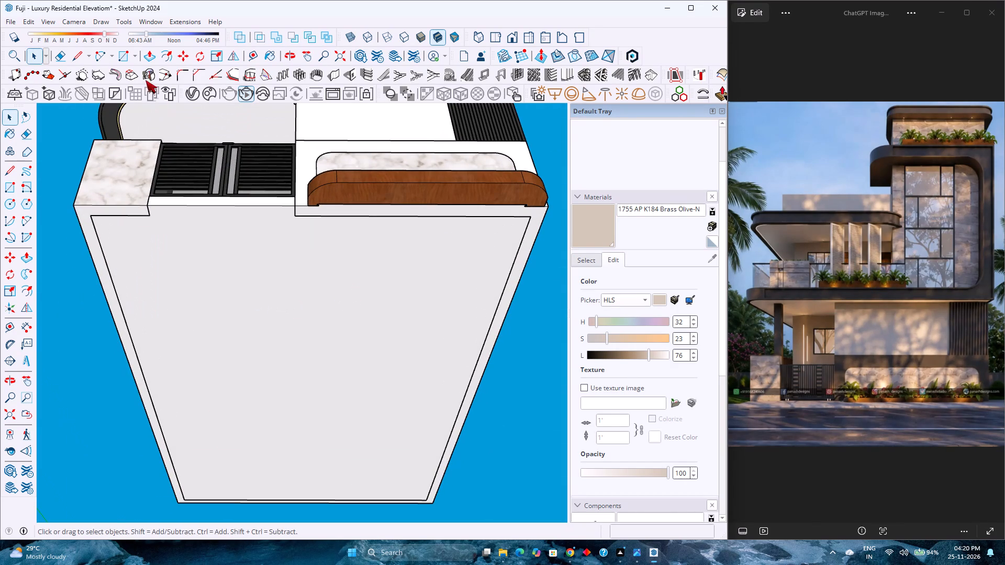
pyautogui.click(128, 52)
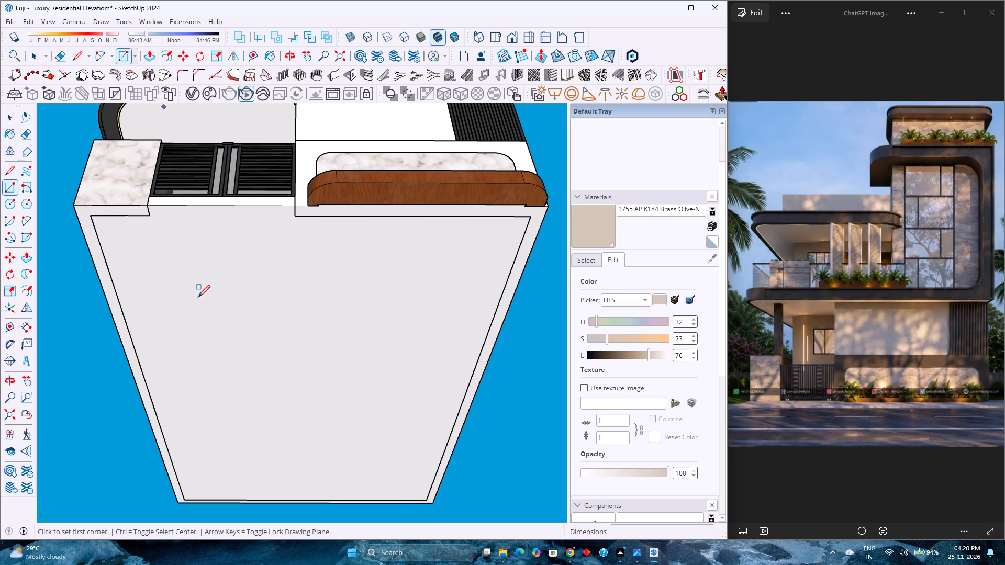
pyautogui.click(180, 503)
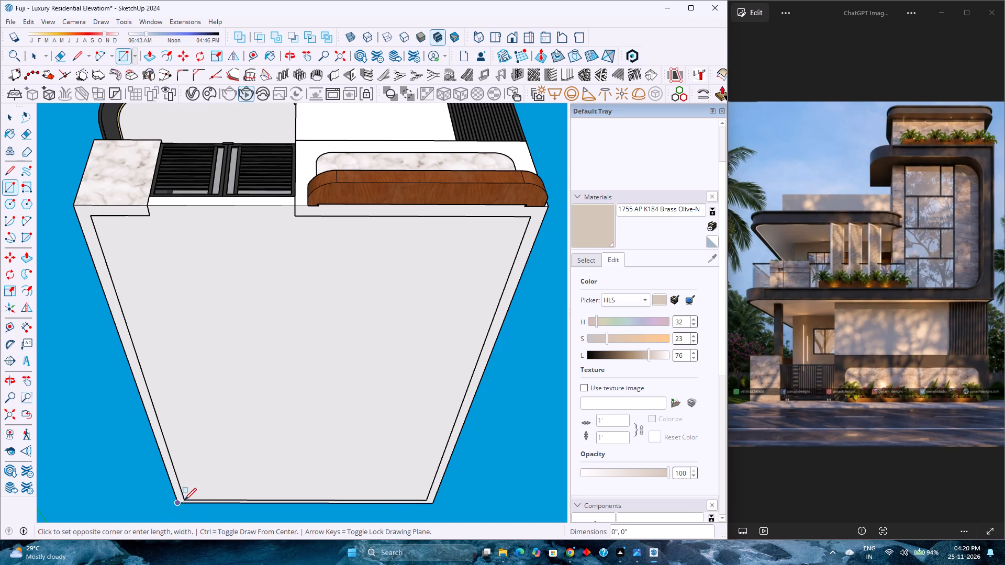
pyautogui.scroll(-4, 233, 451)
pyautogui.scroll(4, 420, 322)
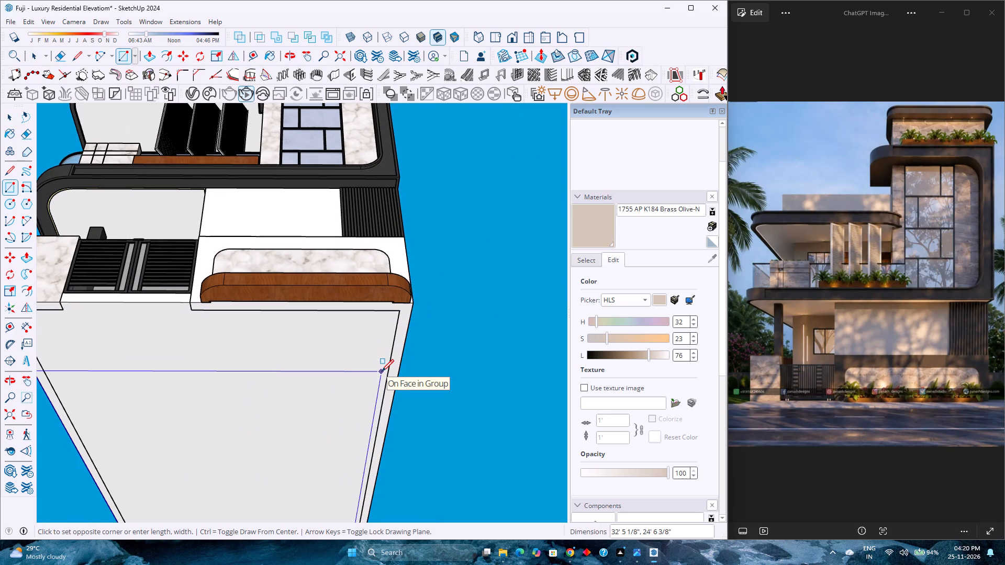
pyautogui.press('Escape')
# Inside the building group, draw a 40' by 25' 9" rectangle over the entire underside and extrude it 6" downward as a base slab.
pyautogui.press('space')
pyautogui.doubleClick(349, 332)
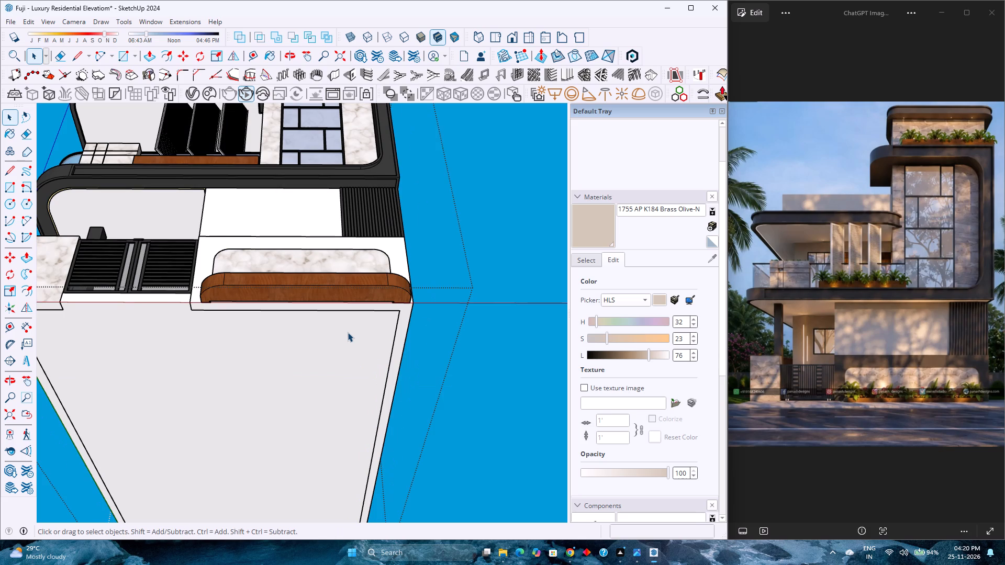
pyautogui.press('r')
pyautogui.scroll(-7, 347, 332)
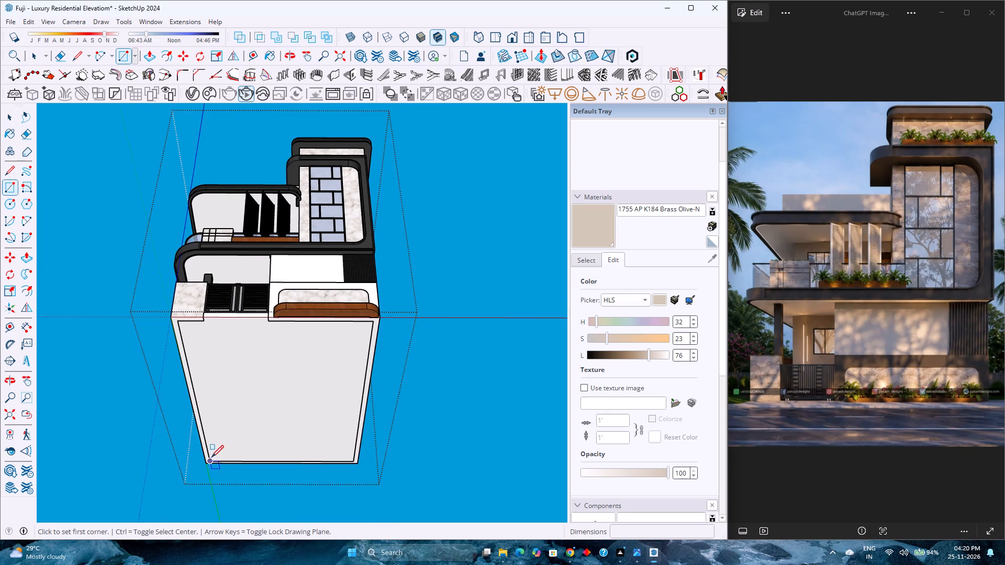
pyautogui.scroll(4, 208, 470)
pyautogui.click(203, 462)
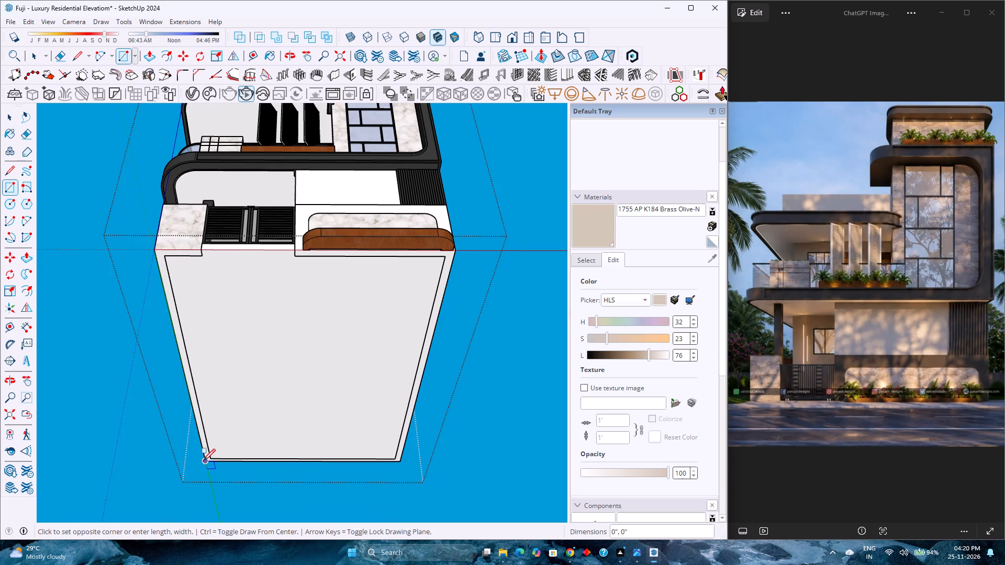
pyautogui.click(457, 251)
pyautogui.press('space')
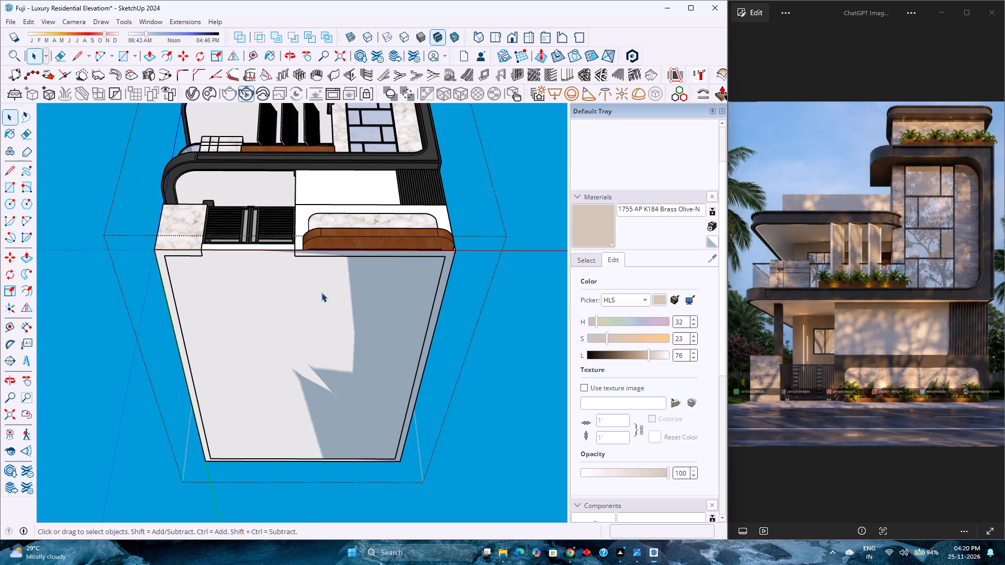
pyautogui.press('p')
pyautogui.click(321, 292)
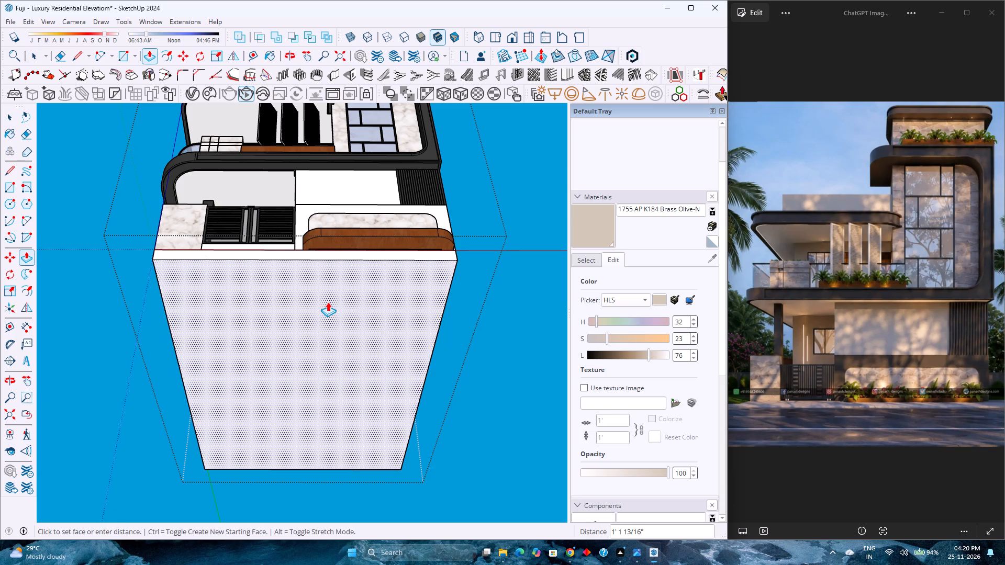
pyautogui.press('6')
pyautogui.press('Return')
# Extend the base slab's front face outward past the gate and planter, trying 4' and 6' before setting it to 7'.
pyautogui.moveTo(338, 280); pyautogui.dragTo(389, 382, button='middle')
pyautogui.middleClick(389, 383)
pyautogui.scroll(3, 301, 384)
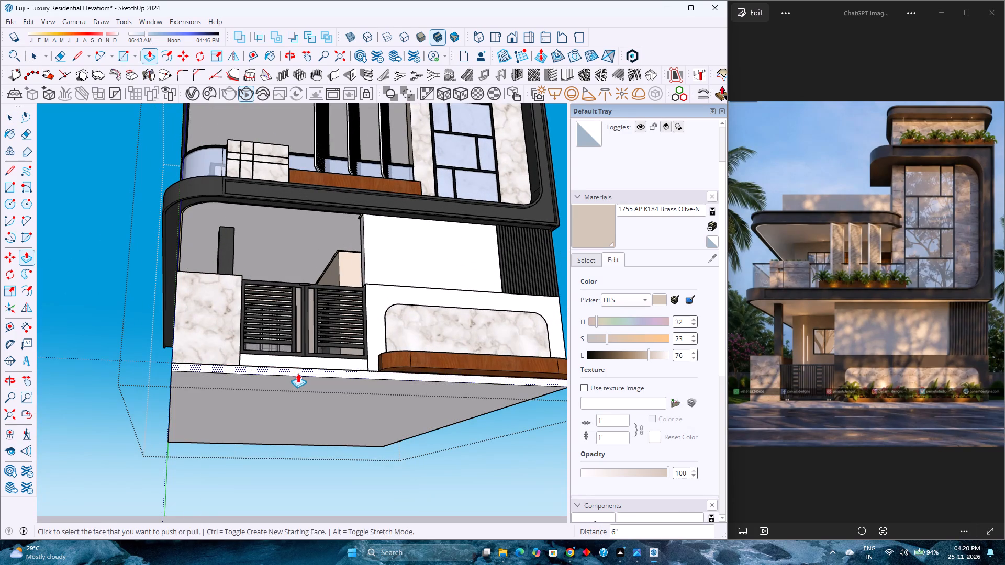
pyautogui.click(298, 372)
pyautogui.moveTo(308, 357); pyautogui.dragTo(348, 501, button='middle')
pyautogui.middleClick(348, 501)
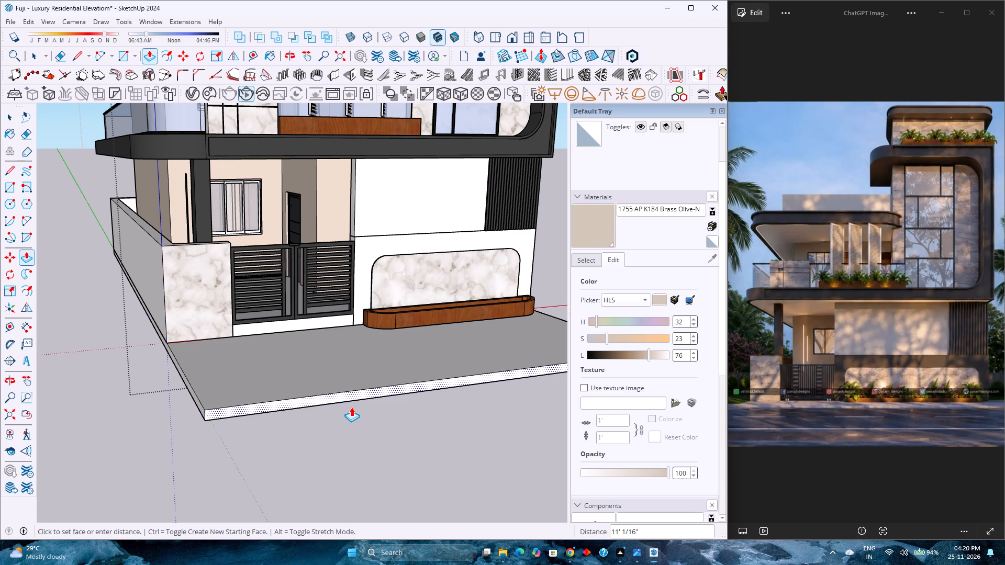
pyautogui.press('4')
pyautogui.press("'")
pyautogui.press('Return')
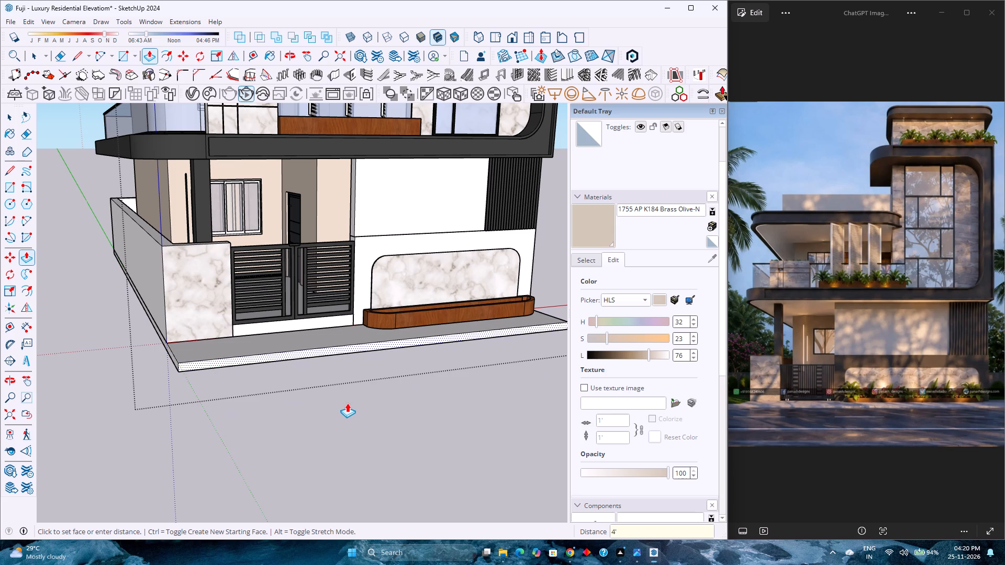
pyautogui.press('6')
pyautogui.press("'")
pyautogui.press('Return')
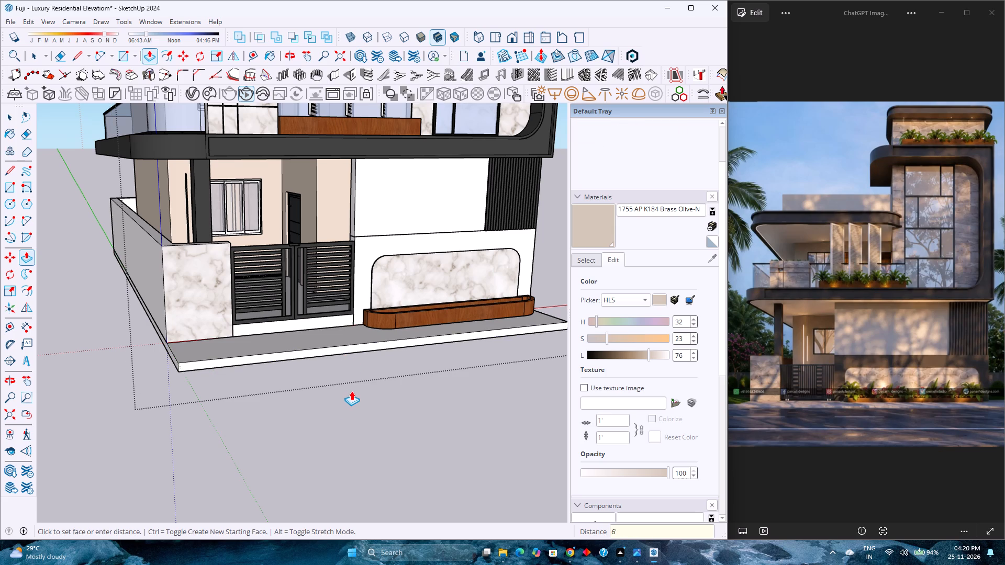
pyautogui.moveTo(356, 377); pyautogui.dragTo(299, 430, button='middle')
pyautogui.scroll(-4, 287, 397)
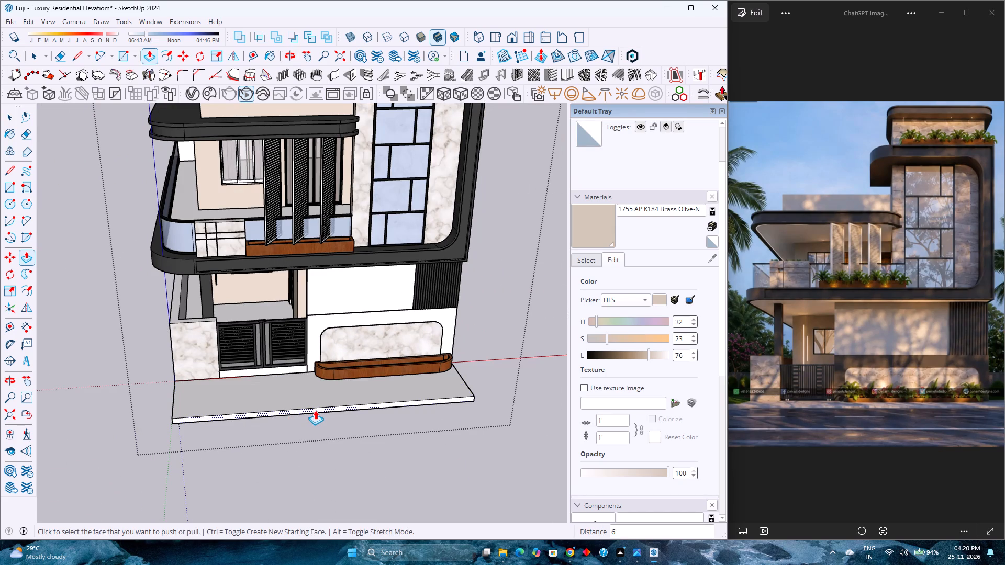
pyautogui.press('7')
pyautogui.press("'")
pyautogui.press('Return')
# Select all connected geometry of the extended base slab and make it a group.
pyautogui.scroll(2, 303, 400)
pyautogui.moveTo(303, 400); pyautogui.dragTo(430, 355, button='middle')
pyautogui.middleClick(430, 355)
pyautogui.scroll(8, 403, 323)
pyautogui.scroll(-9, 376, 382)
pyautogui.moveTo(372, 386); pyautogui.dragTo(524, 343, button='middle')
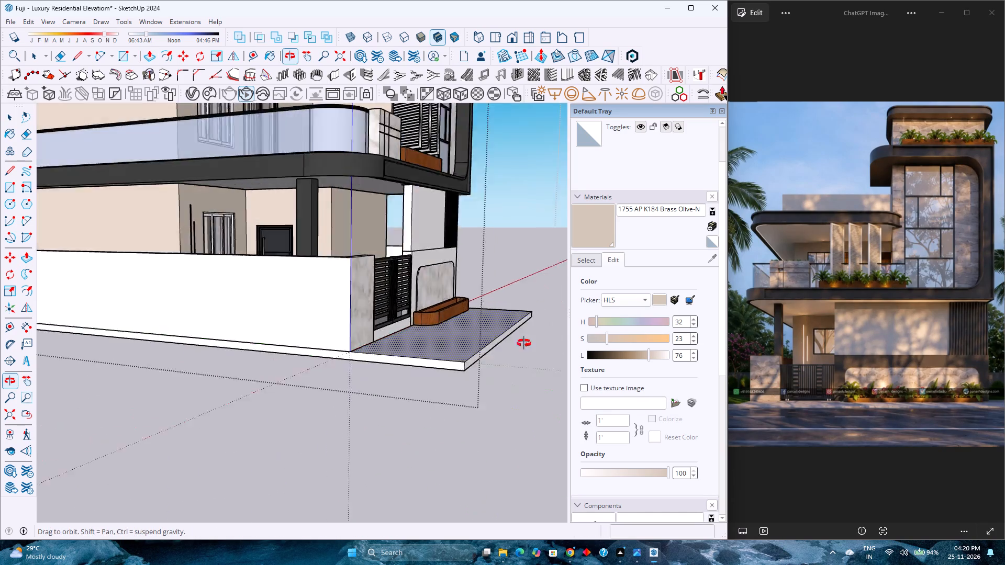
pyautogui.moveTo(524, 343); pyautogui.dragTo(267, 393, button='middle')
pyautogui.middleClick(260, 393)
pyautogui.press('space')
pyautogui.tripleClick(247, 382)
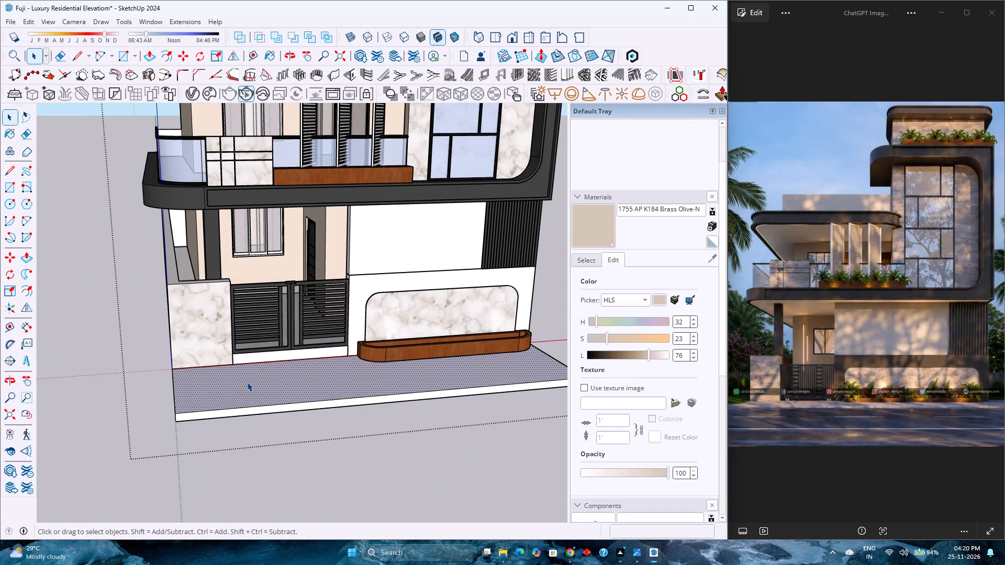
pyautogui.rightClick(247, 382)
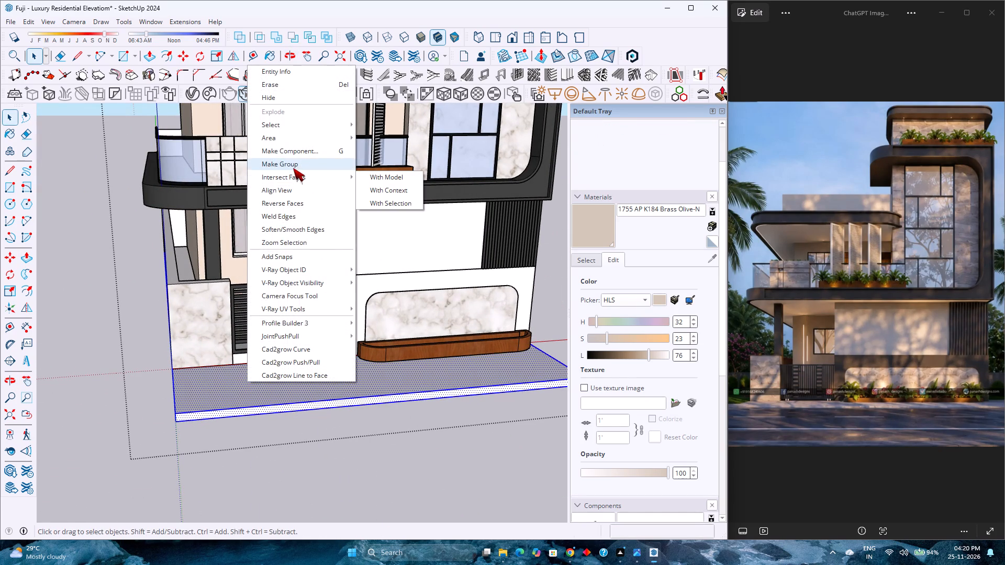
pyautogui.click(293, 167)
pyautogui.scroll(5, 282, 360)
pyautogui.moveTo(284, 368); pyautogui.dragTo(299, 424, button='middle')
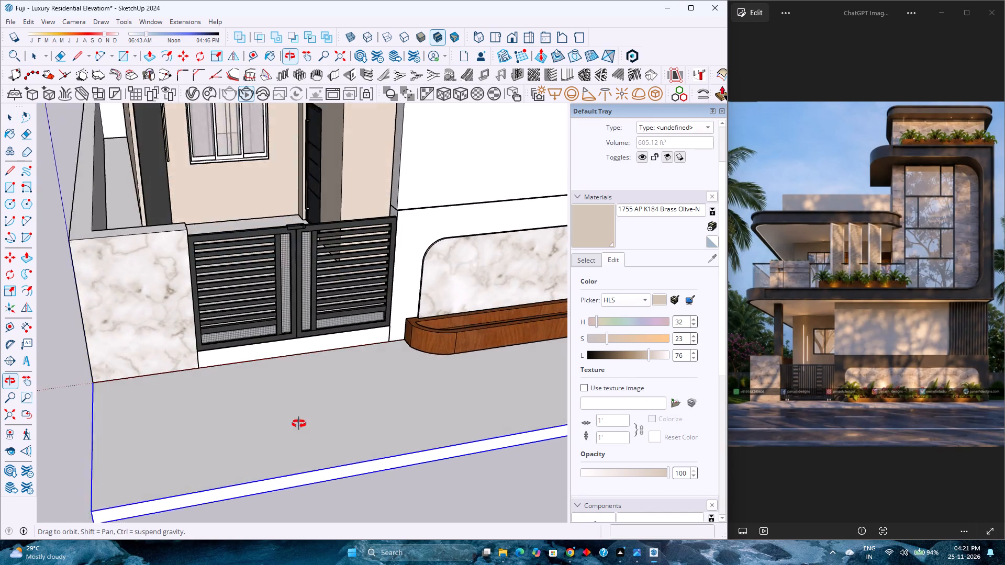
# Draw an 8' by 9" rectangle on the strip beneath the gate, between the marble pillar and boundary wall, and group it.
pyautogui.moveTo(299, 424); pyautogui.dragTo(253, 450, button='middle')
pyautogui.scroll(3, 245, 377)
pyautogui.click(230, 341)
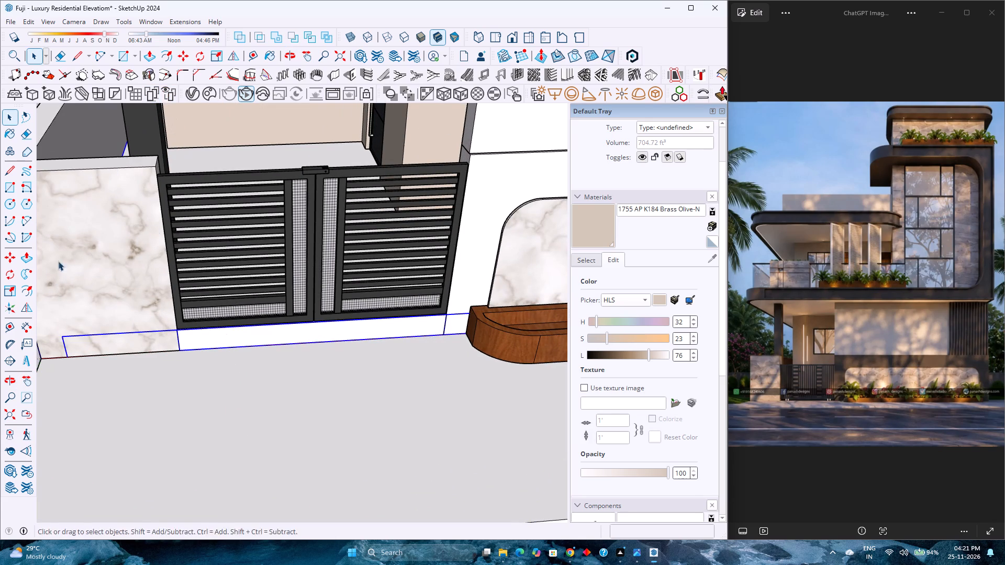
pyautogui.click(8, 189)
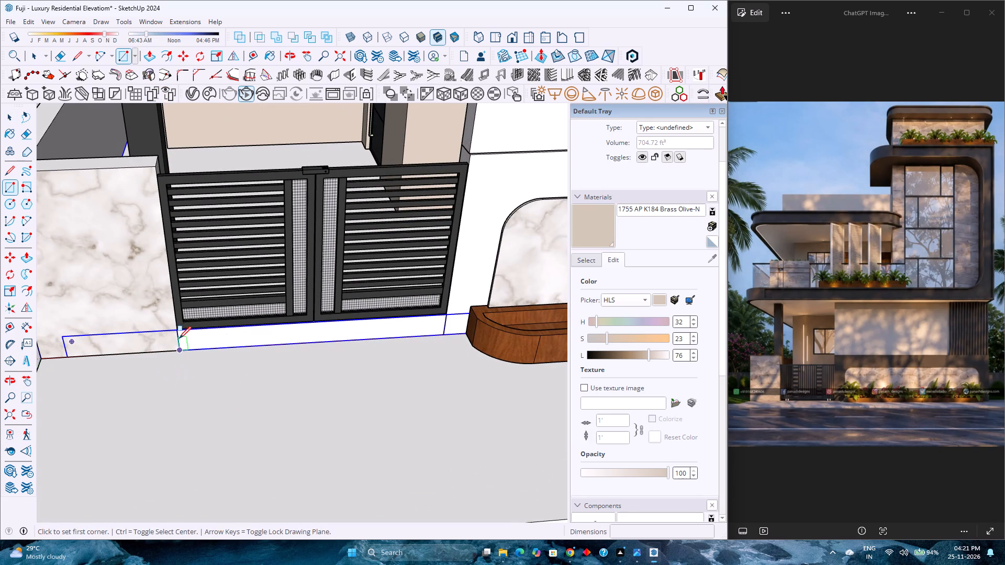
pyautogui.click(175, 330)
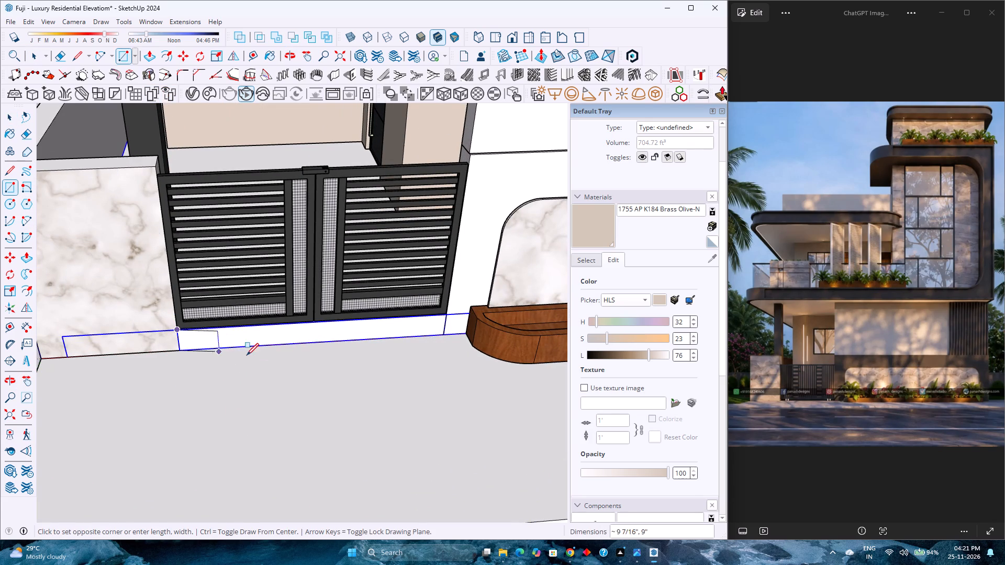
pyautogui.click(445, 334)
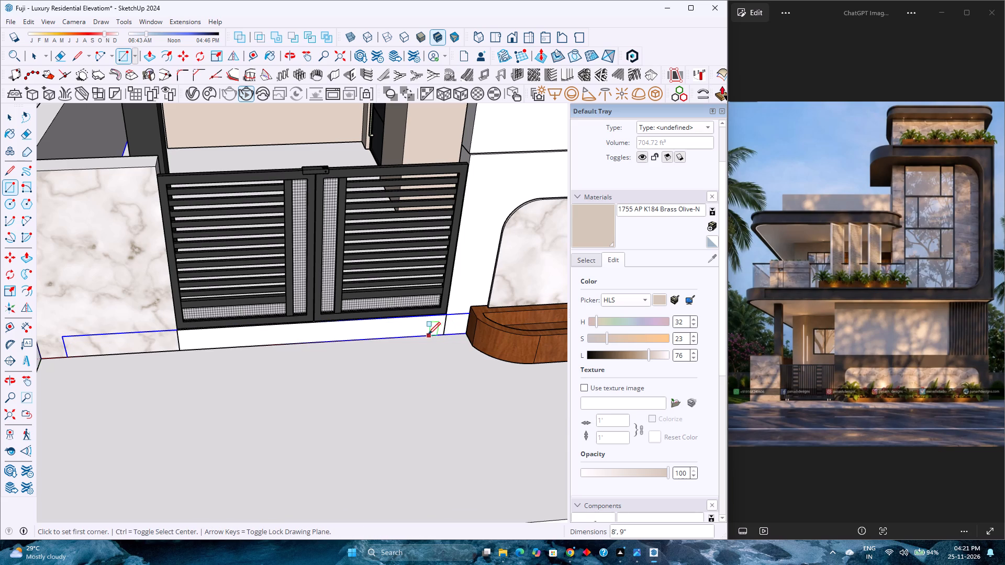
pyautogui.press('space')
pyautogui.doubleClick(370, 329)
pyautogui.rightClick(370, 329)
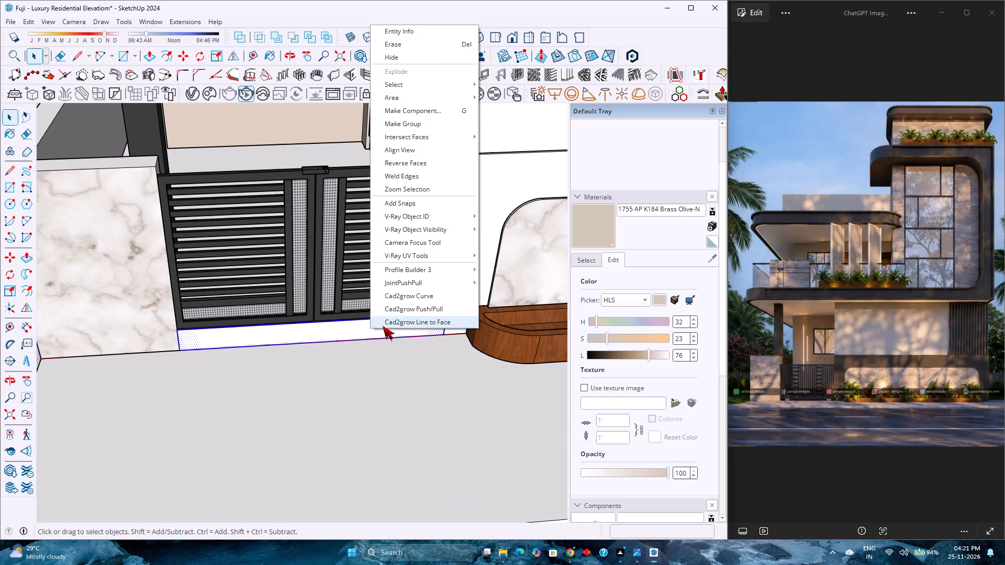
pyautogui.click(438, 117)
# Open the new strip group and extrude its front face outward over the base slab, trying 4' before setting it to 3'.
pyautogui.doubleClick(310, 335)
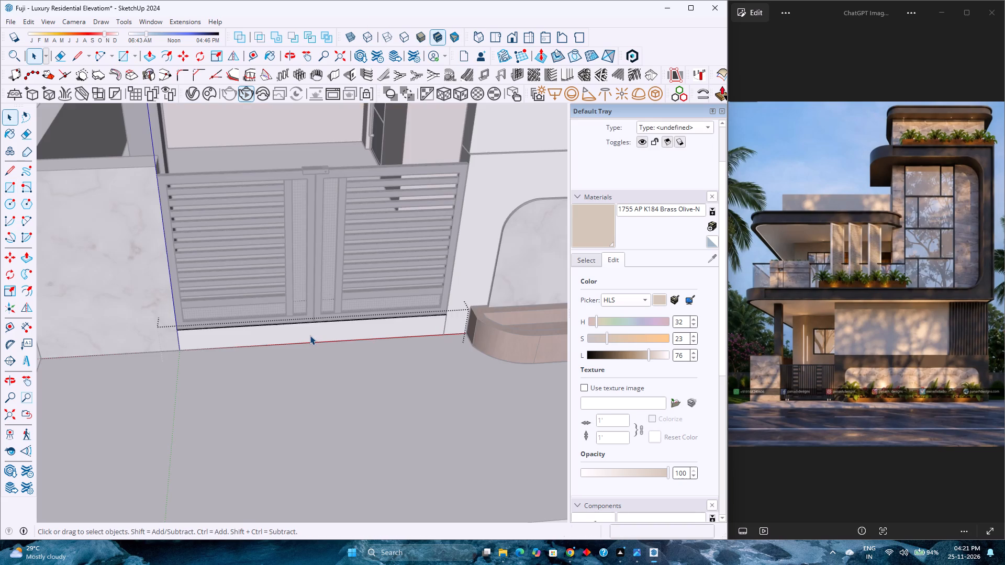
pyautogui.click(153, 60)
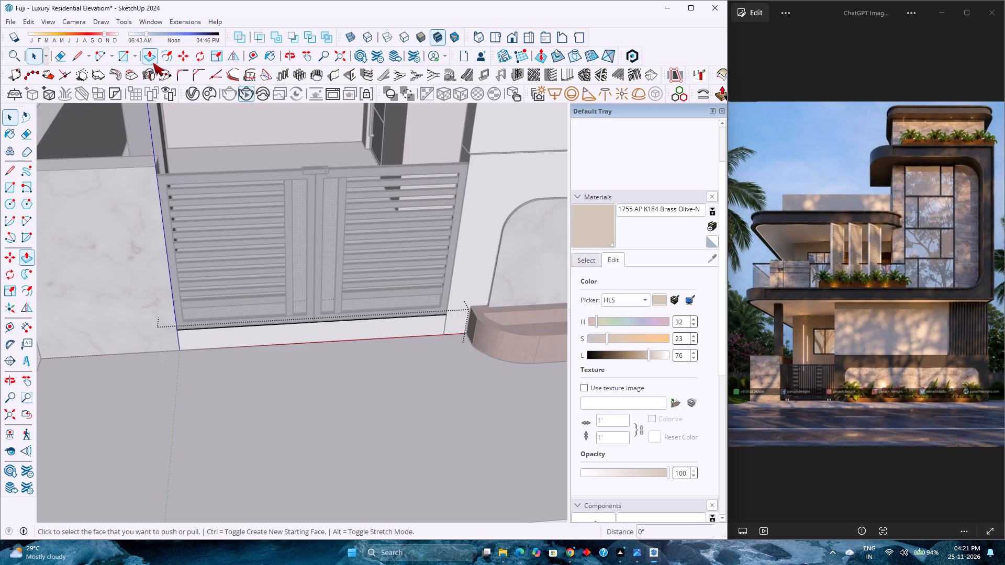
pyautogui.click(319, 333)
pyautogui.scroll(-4, 336, 364)
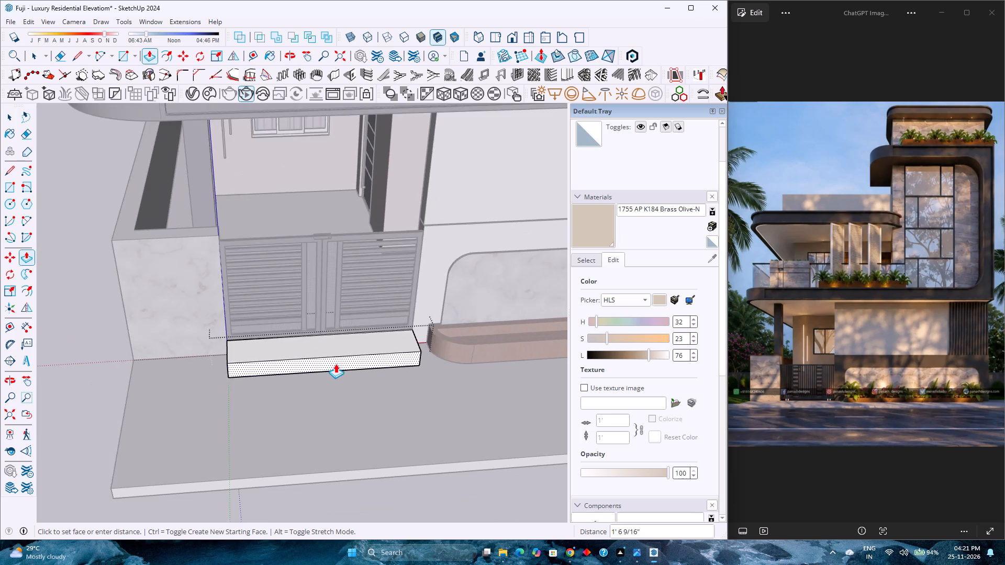
pyautogui.scroll(-2, 337, 364)
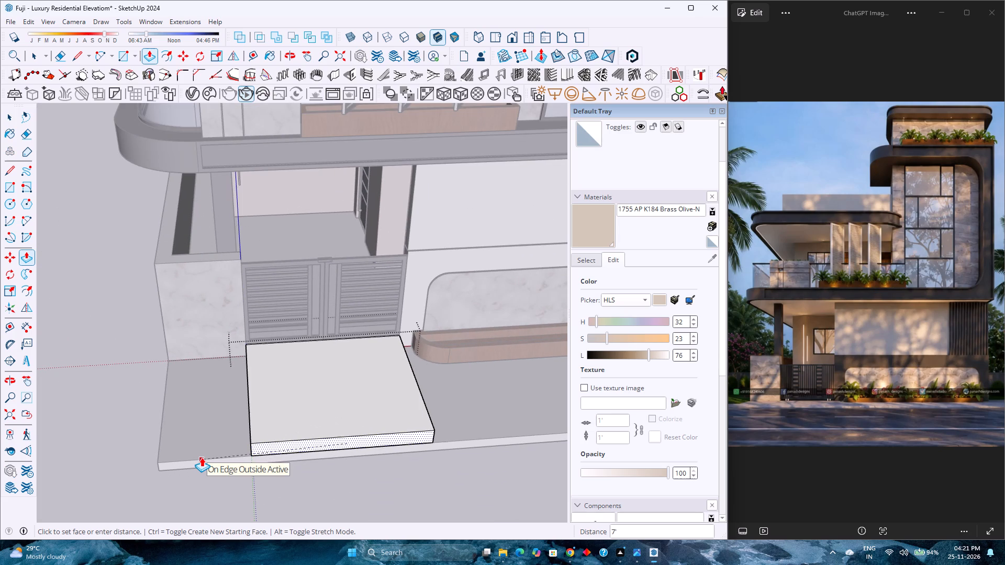
pyautogui.write("4'")
pyautogui.press('Return')
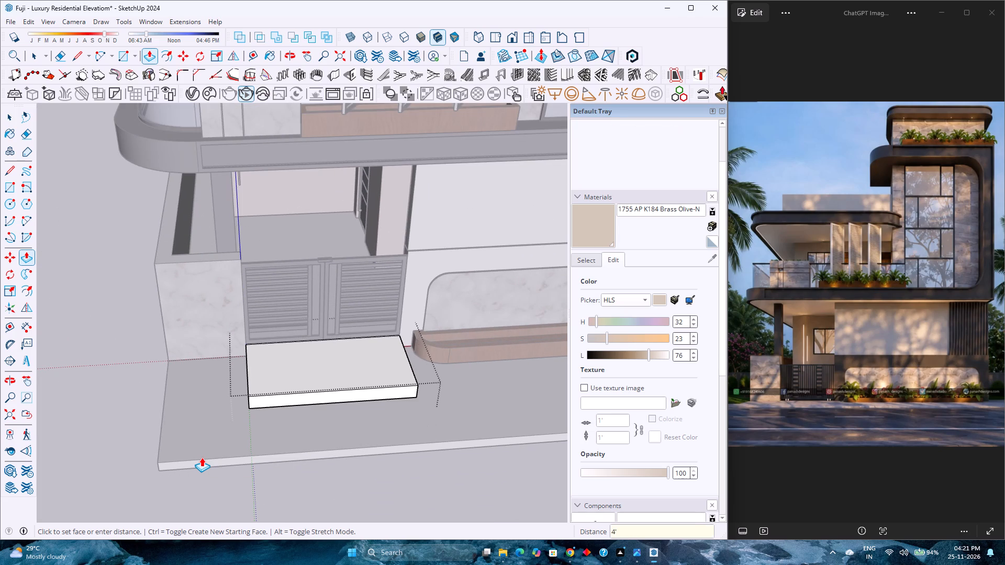
pyautogui.write("3'")
pyautogui.press('Return')
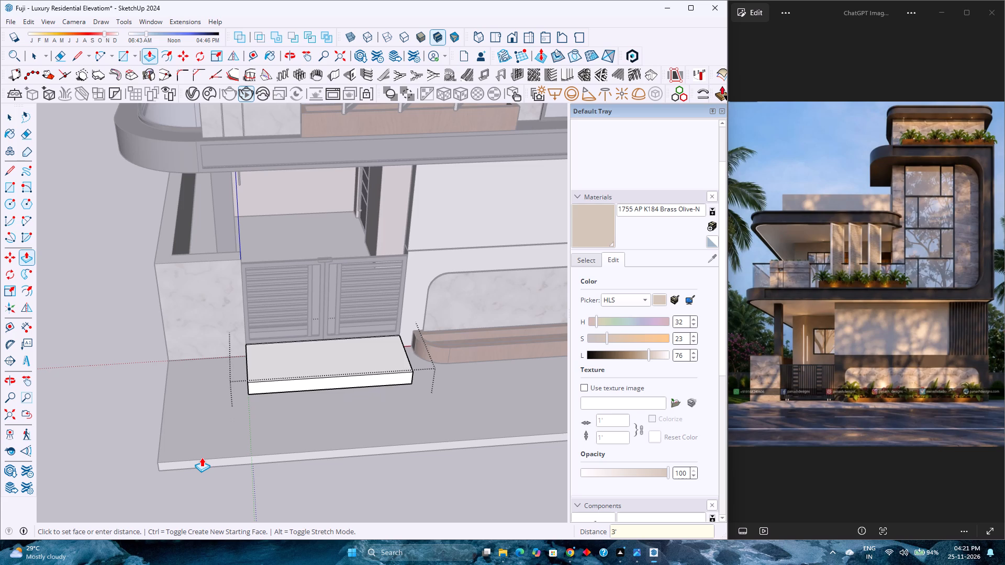
# Lower the top front edge of the extruded block by 9" to the slab to form a sloping gate ramp, and leave its group.
pyautogui.scroll(7, 256, 398)
pyautogui.moveTo(253, 398); pyautogui.dragTo(489, 368, button='middle')
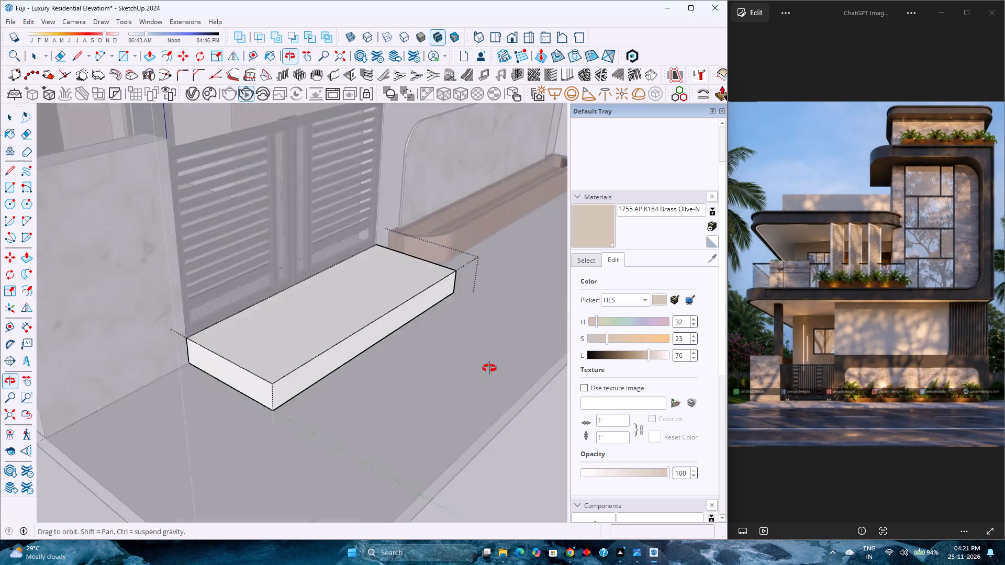
pyautogui.moveTo(489, 368); pyautogui.dragTo(553, 358, button='middle')
pyautogui.scroll(3, 187, 374)
pyautogui.moveTo(206, 393); pyautogui.dragTo(263, 336, button='middle')
pyautogui.scroll(1, 263, 336)
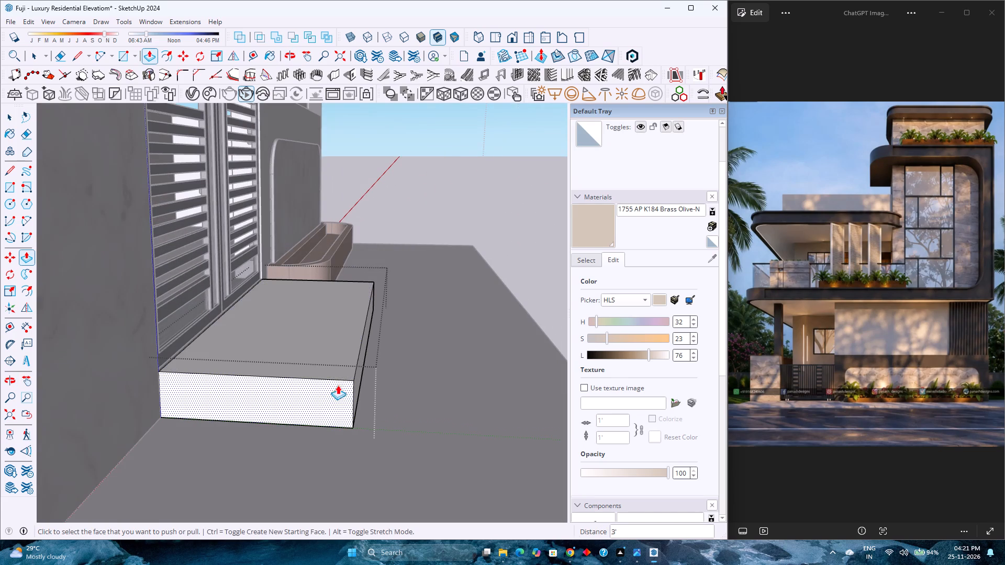
pyautogui.press('space')
pyautogui.click(357, 364)
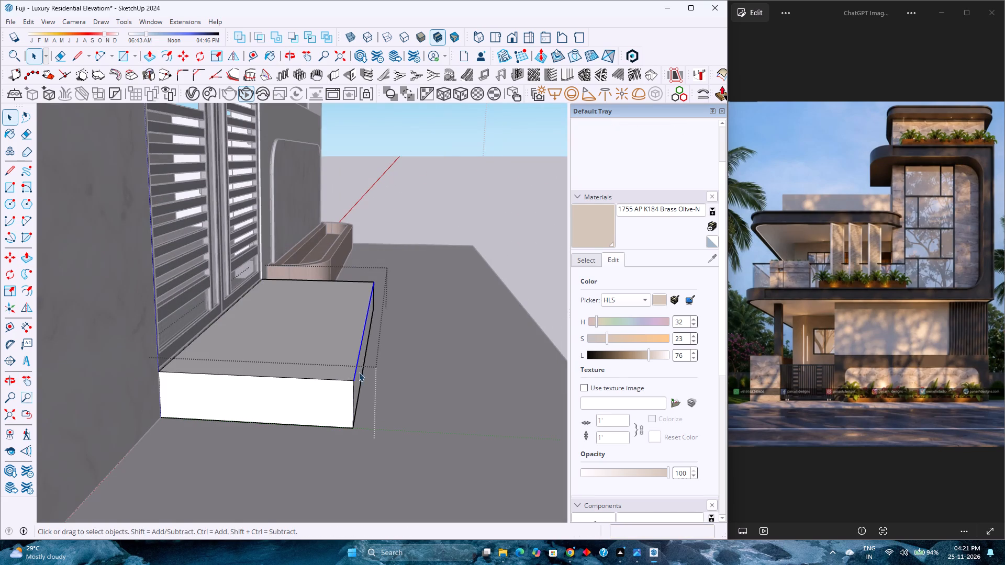
pyautogui.press('m')
pyautogui.click(353, 379)
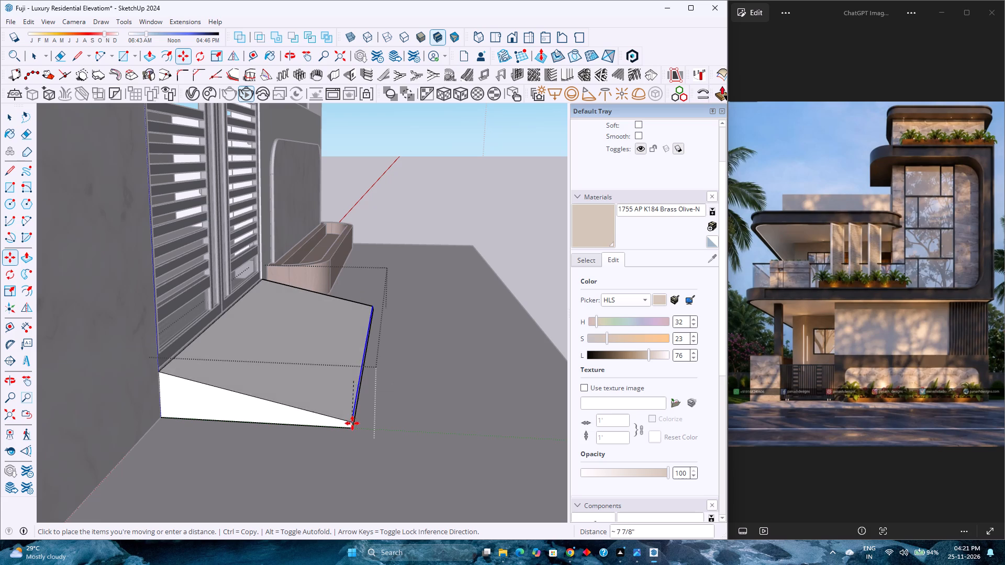
pyautogui.click(353, 430)
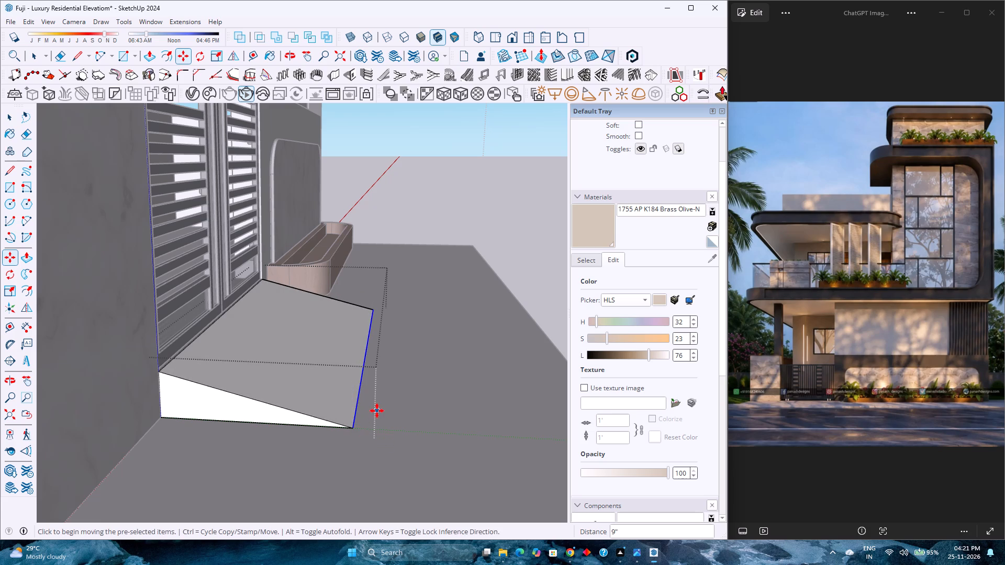
pyautogui.scroll(-2, 377, 411)
pyautogui.moveTo(377, 411); pyautogui.dragTo(194, 452, button='middle')
pyautogui.middleClick(194, 452)
pyautogui.scroll(-5, 441, 363)
pyautogui.press('space')
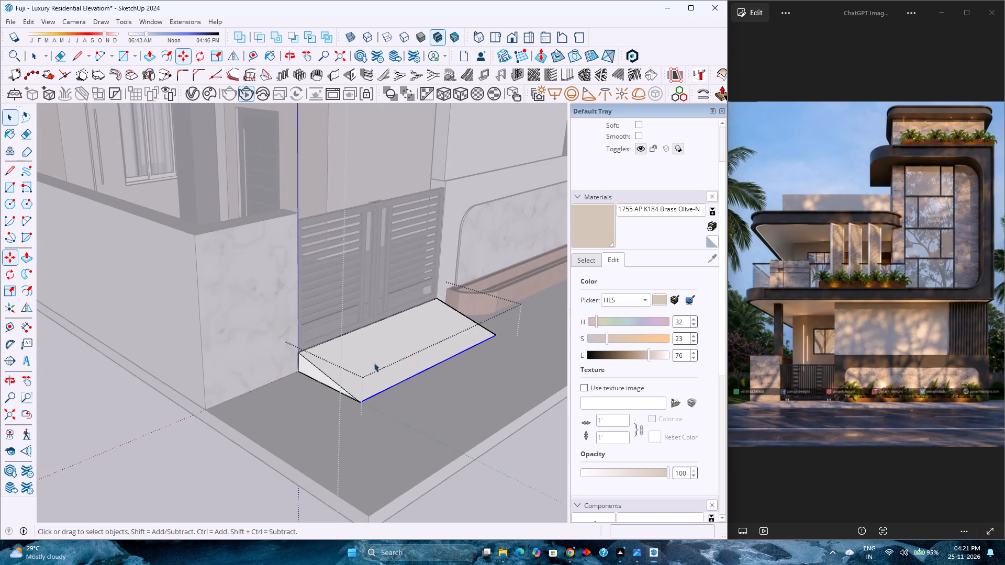
pyautogui.scroll(-4, 374, 363)
pyautogui.click(209, 437)
# Leave the building group, set the Front view and save the model.
pyautogui.scroll(-3, 221, 431)
pyautogui.moveTo(383, 410); pyautogui.dragTo(136, 458, button='middle')
pyautogui.middleClick(136, 458)
pyautogui.scroll(-2, 170, 405)
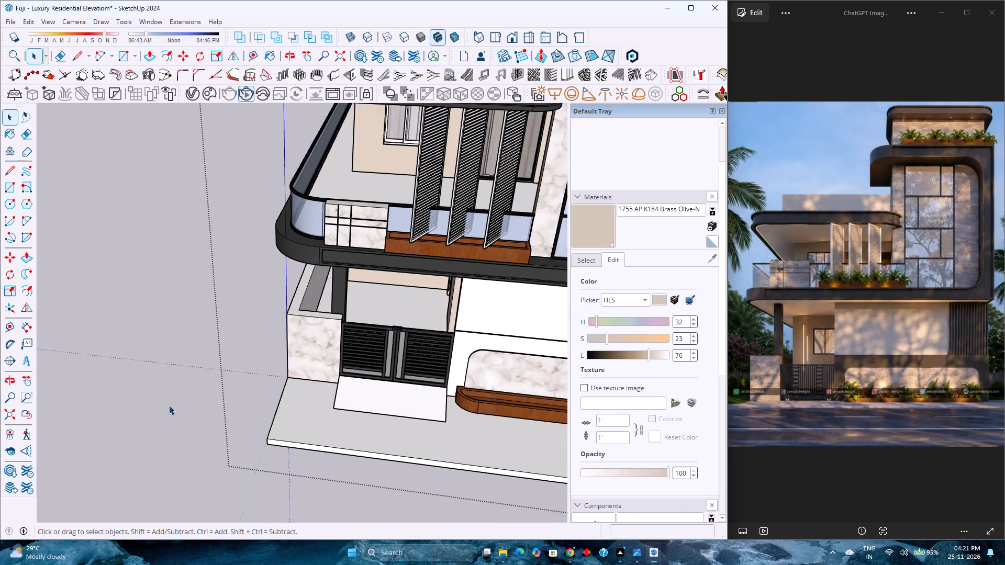
pyautogui.scroll(-5, 169, 405)
pyautogui.scroll(4, 169, 406)
pyautogui.scroll(-3, 193, 390)
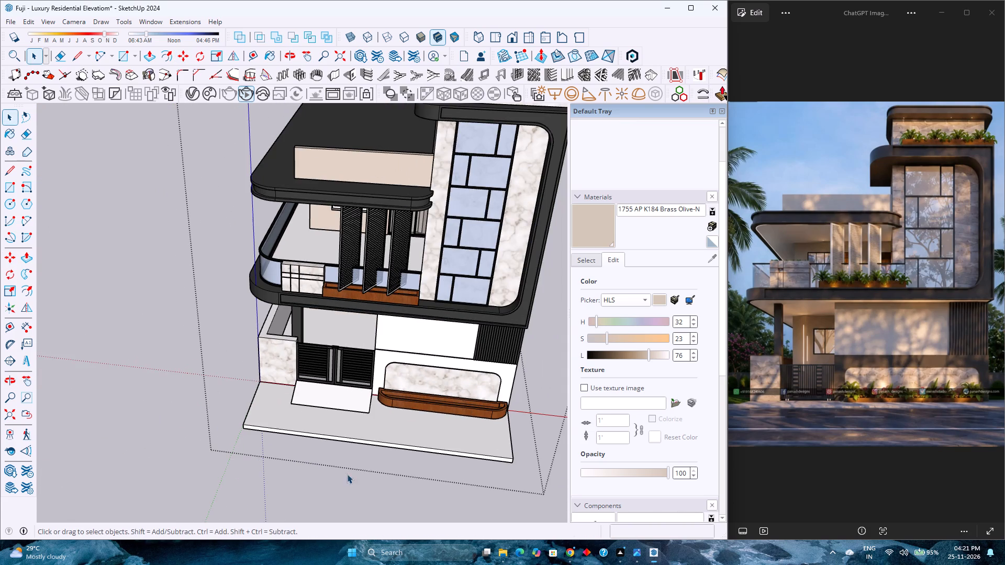
pyautogui.moveTo(347, 474); pyautogui.dragTo(249, 386, button='middle')
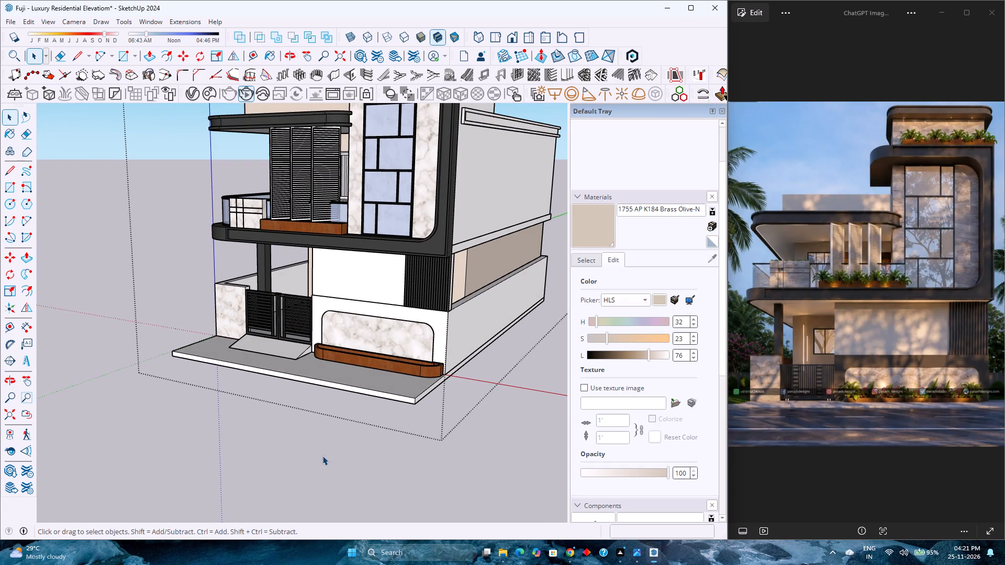
pyautogui.click(235, 449)
pyautogui.scroll(-4, 224, 421)
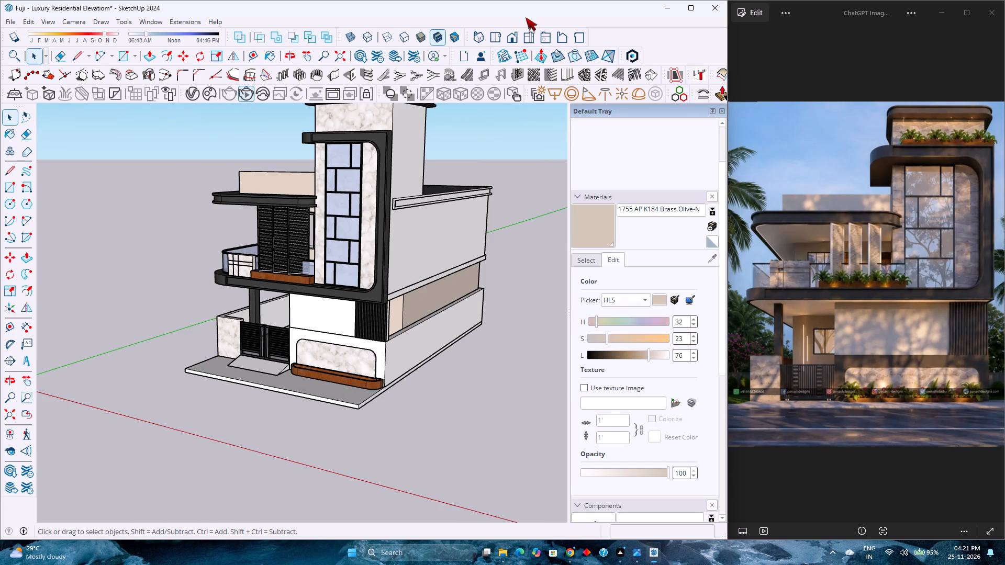
pyautogui.click(516, 38)
pyautogui.hotkey('ctrl', 's')
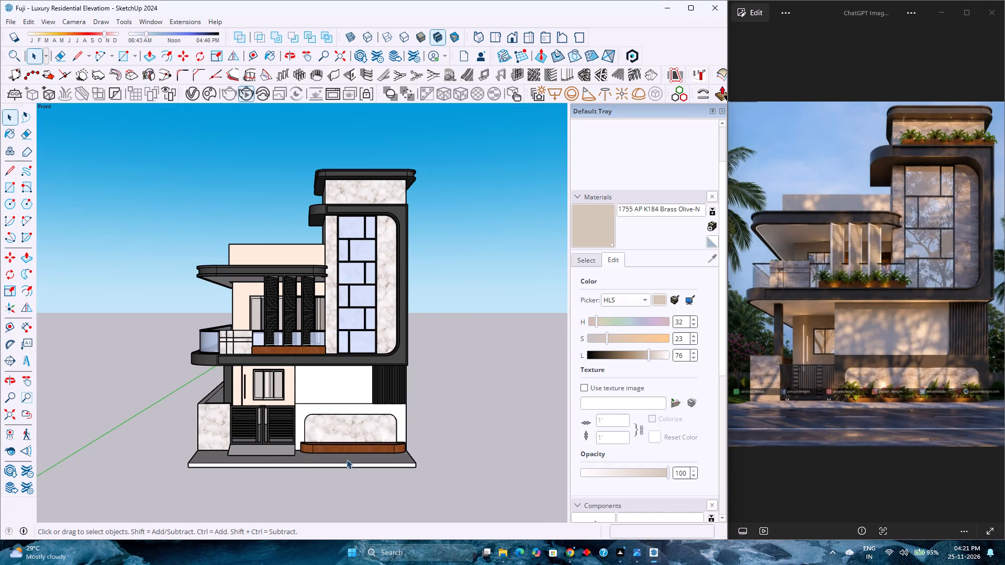
# Examine the whole building from above and from beneath the base slab, and open the building group for editing.
pyautogui.click(276, 370)
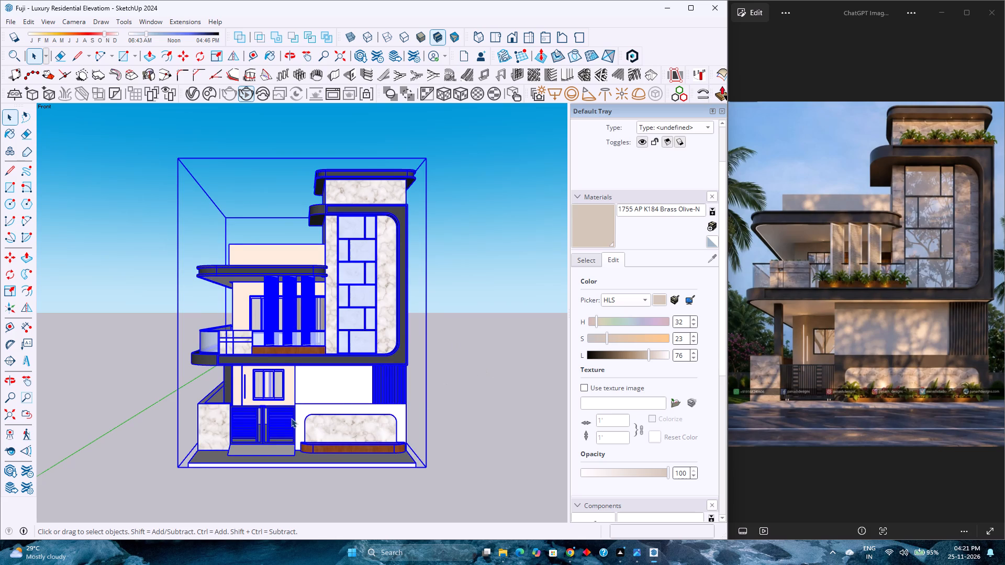
pyautogui.scroll(-4, 291, 418)
pyautogui.scroll(4, 291, 418)
pyautogui.scroll(-3, 291, 418)
pyautogui.scroll(3, 291, 418)
pyautogui.scroll(-1, 291, 418)
pyautogui.moveTo(289, 418); pyautogui.dragTo(306, 492, button='middle')
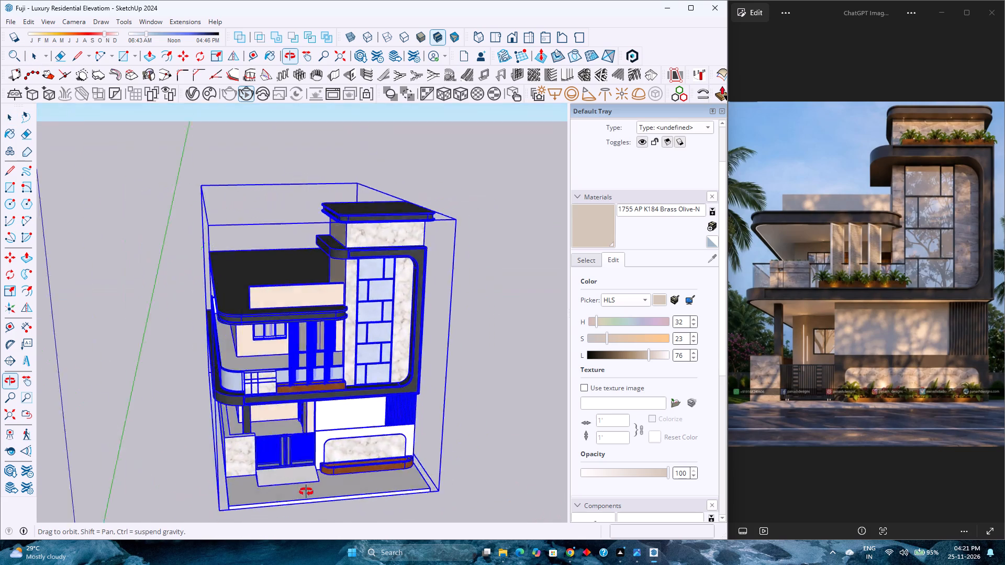
pyautogui.moveTo(306, 492); pyautogui.dragTo(452, 343, button='middle')
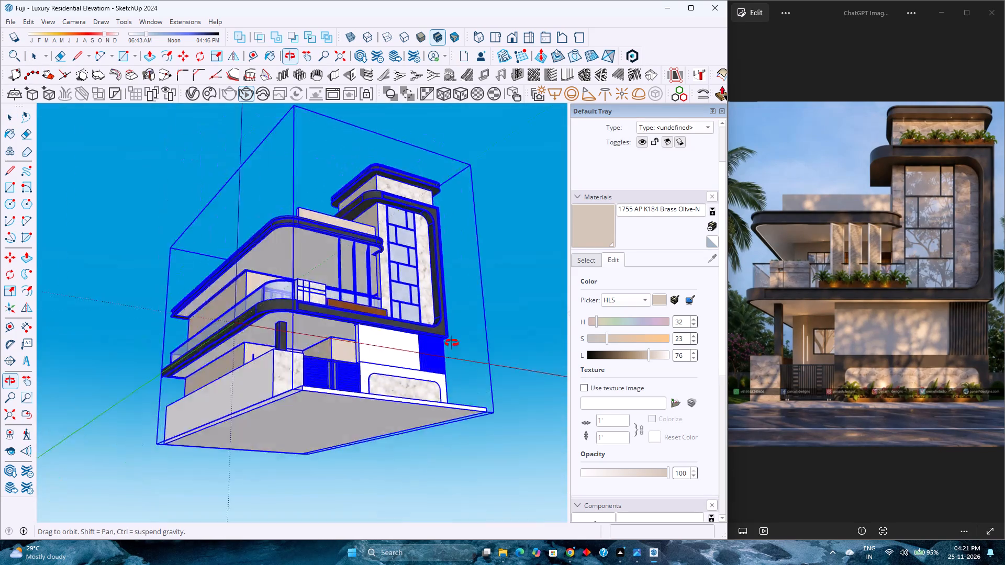
pyautogui.moveTo(452, 343); pyautogui.dragTo(397, 293, button='middle')
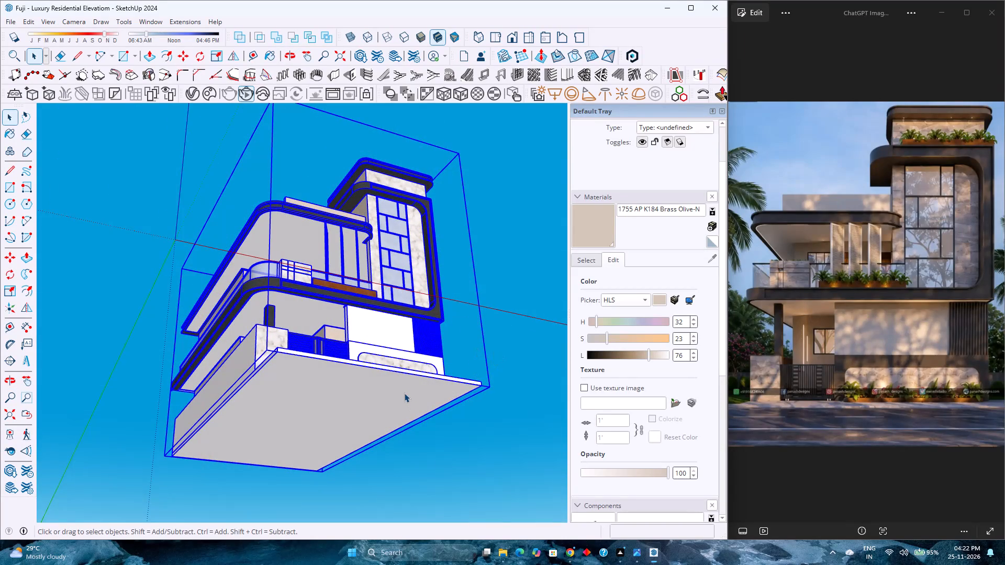
pyautogui.doubleClick(403, 388)
pyautogui.scroll(6, 382, 363)
pyautogui.moveTo(386, 370); pyautogui.dragTo(391, 511, button='middle')
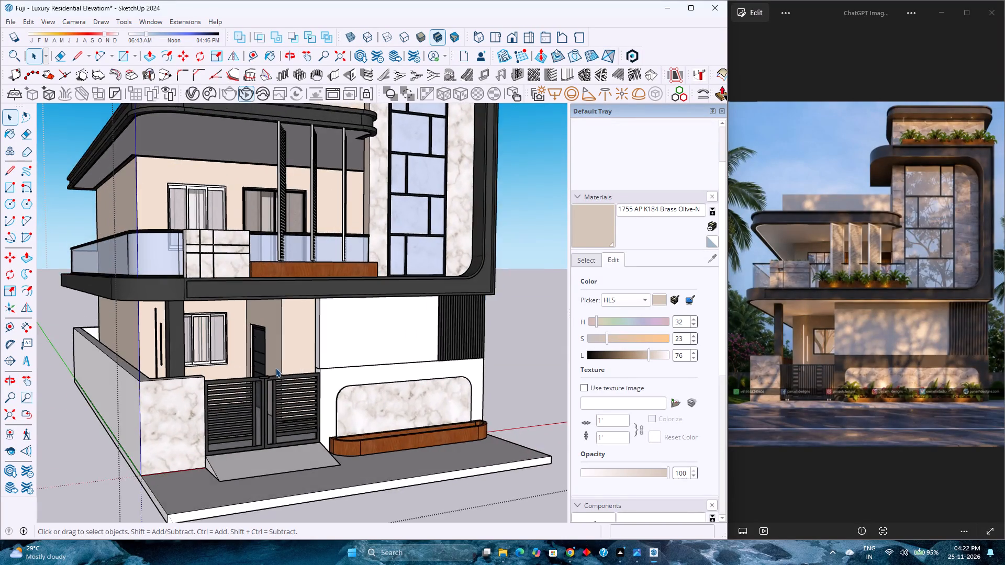
# Examine the gate ramp, side boundary wall, porch and balcony up close, and the overall elevation in Front view.
pyautogui.scroll(5, 273, 363)
pyautogui.moveTo(272, 377); pyautogui.dragTo(481, 399, button='middle')
pyautogui.middleClick(483, 399)
pyautogui.middleClick(518, 394)
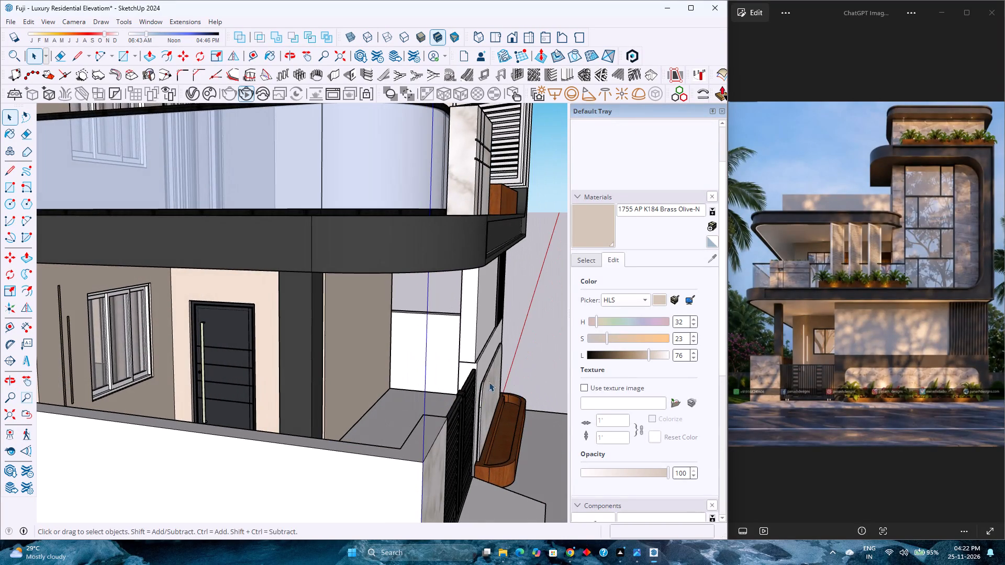
pyautogui.scroll(-4, 421, 368)
pyautogui.moveTo(431, 359); pyautogui.dragTo(377, 386, button='middle')
pyautogui.middleClick(374, 370)
pyautogui.middleClick(374, 370)
pyautogui.middleClick(374, 370)
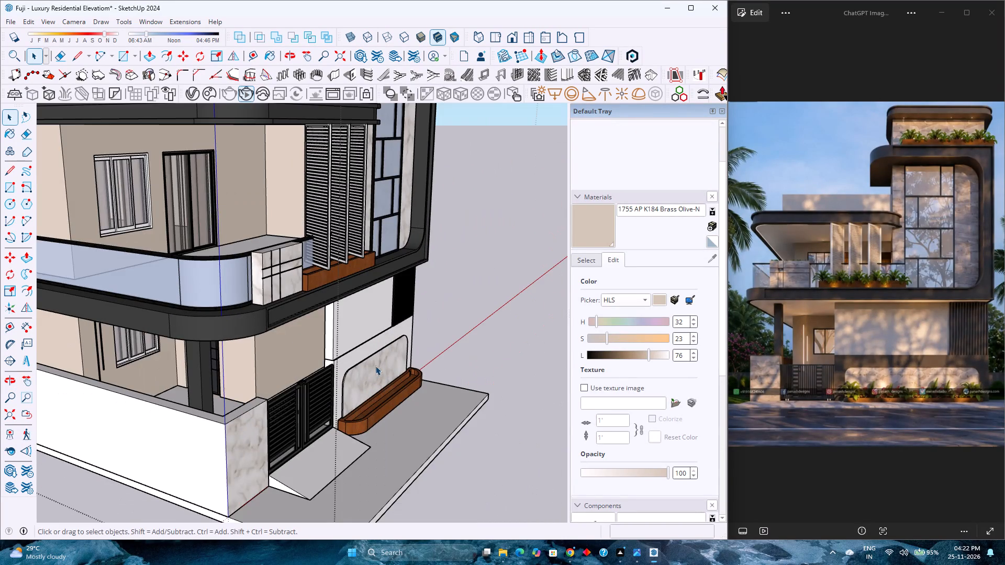
pyautogui.scroll(2, 362, 329)
pyautogui.scroll(-4, 362, 327)
pyautogui.moveTo(397, 352); pyautogui.dragTo(166, 394, button='middle')
pyautogui.scroll(-11, 314, 347)
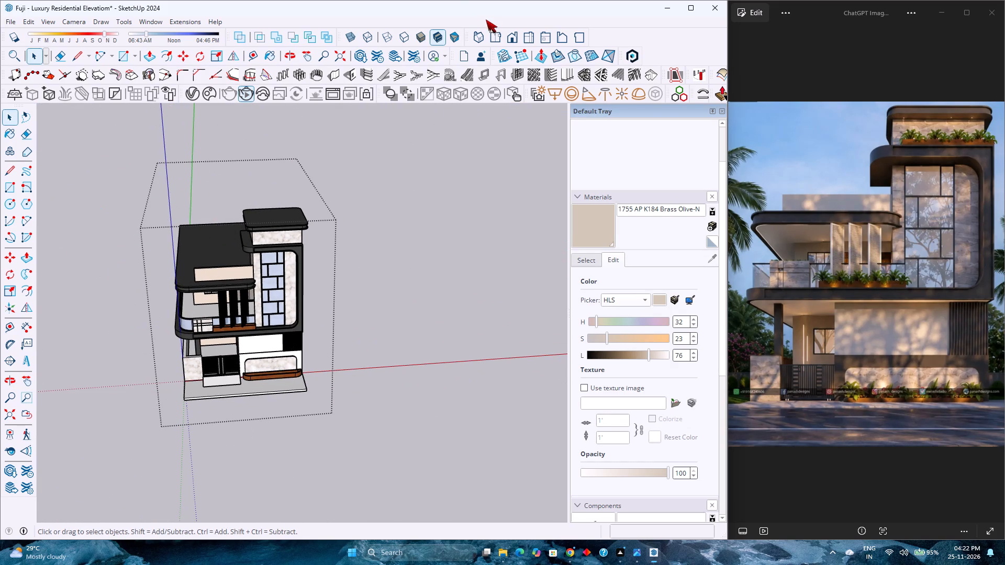
pyautogui.click(511, 36)
pyautogui.scroll(4, 312, 337)
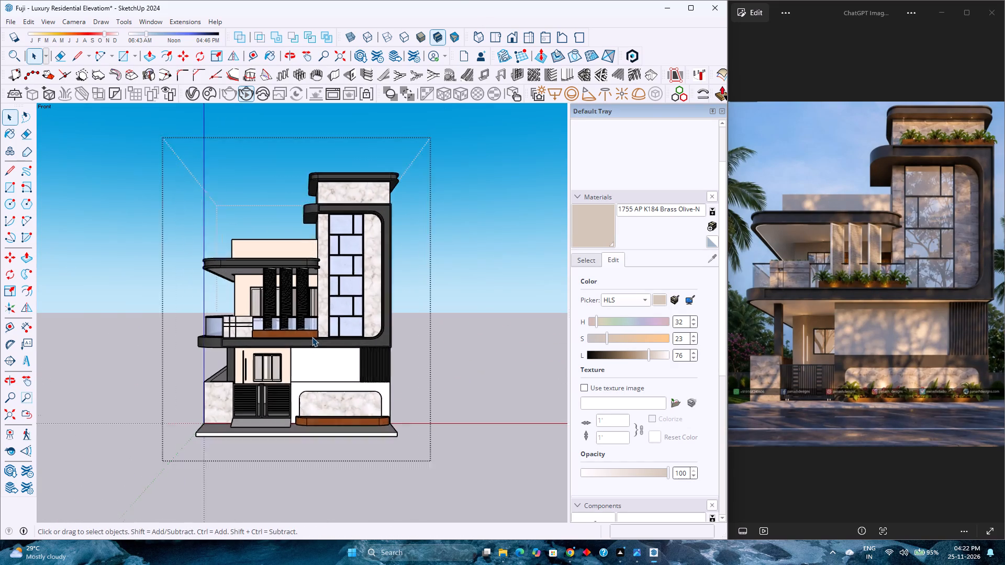
pyautogui.scroll(5, 312, 337)
pyautogui.scroll(-2, 294, 332)
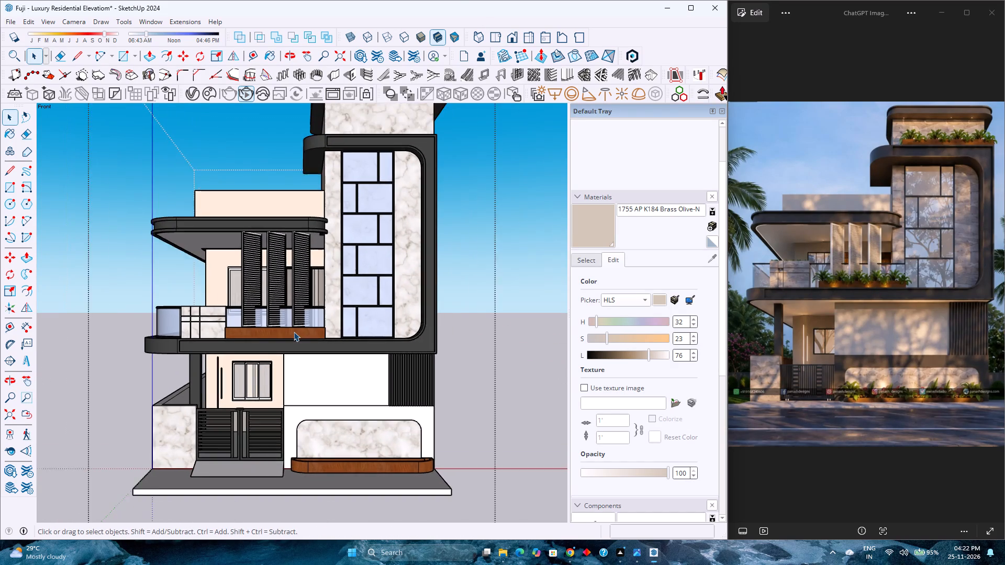
pyautogui.scroll(-1, 294, 332)
pyautogui.scroll(3, 294, 332)
# Open the white three-panel upper-floor balcony window for editing, select all its geometry and show the In Model materials.
pyautogui.moveTo(236, 312); pyautogui.dragTo(362, 331, button='middle')
pyautogui.middleClick(362, 331)
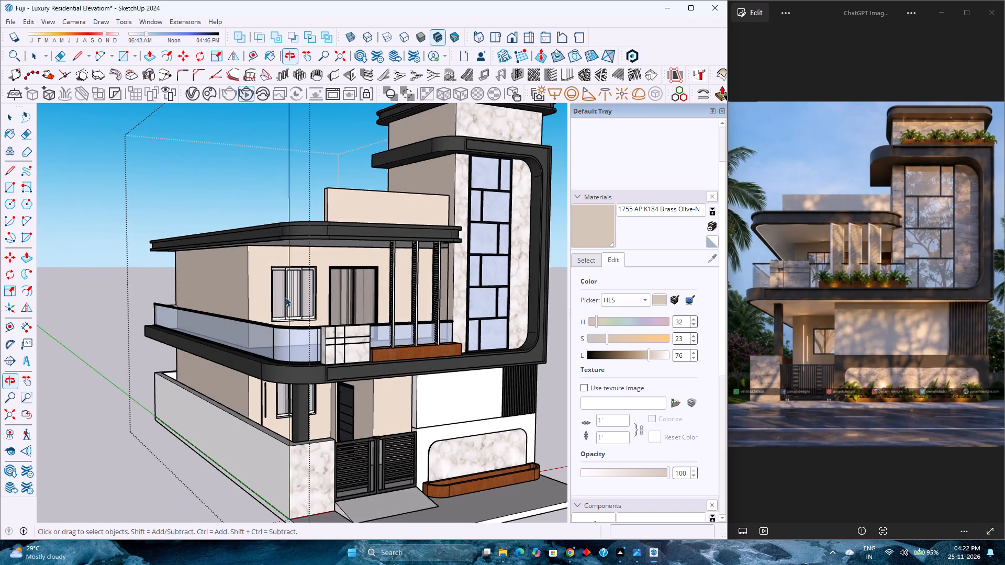
pyautogui.scroll(16, 281, 296)
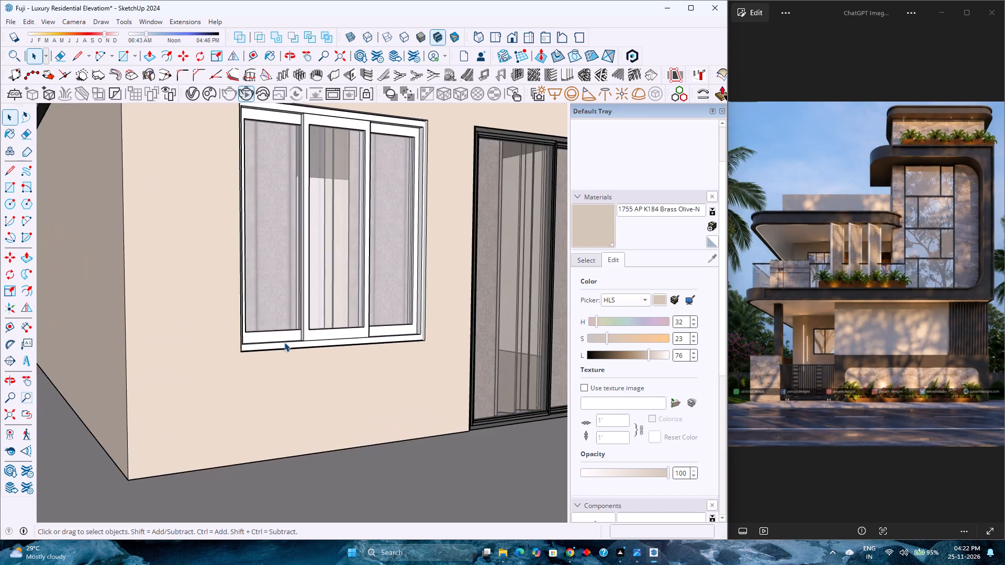
pyautogui.scroll(2, 284, 342)
pyautogui.doubleClick(285, 333)
pyautogui.scroll(4, 285, 333)
pyautogui.doubleClick(285, 338)
pyautogui.click(285, 341)
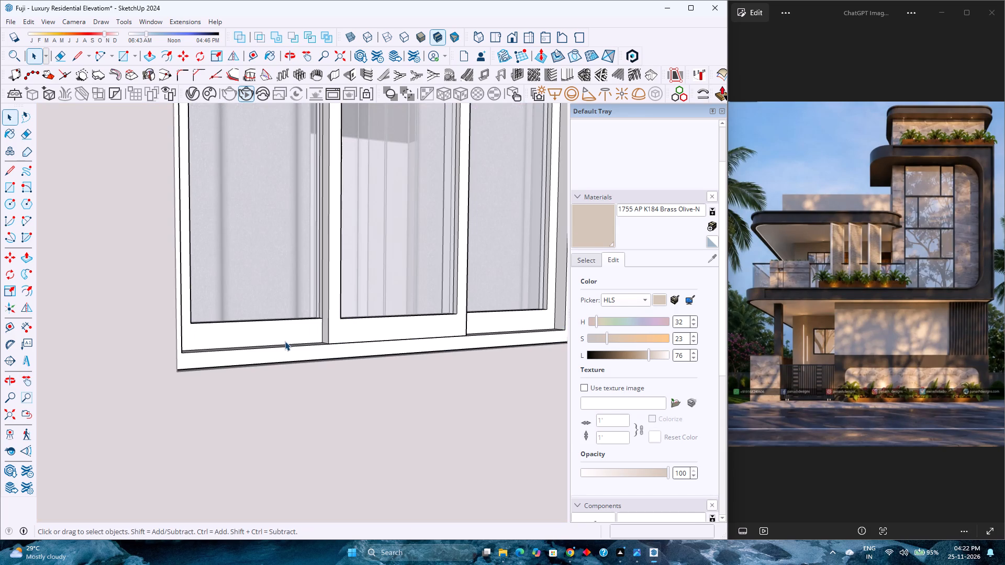
pyautogui.tripleClick(285, 341)
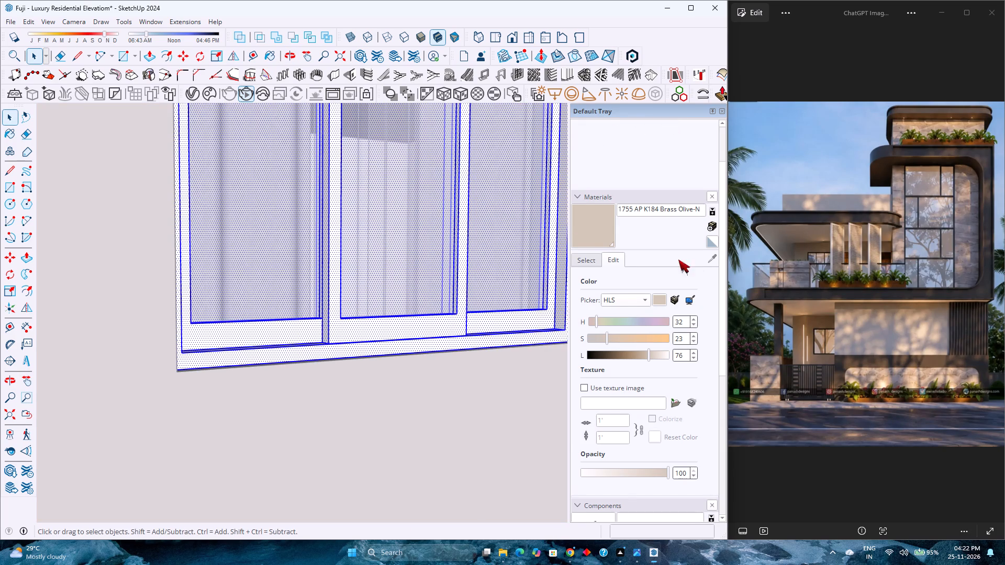
pyautogui.click(580, 263)
pyautogui.click(638, 274)
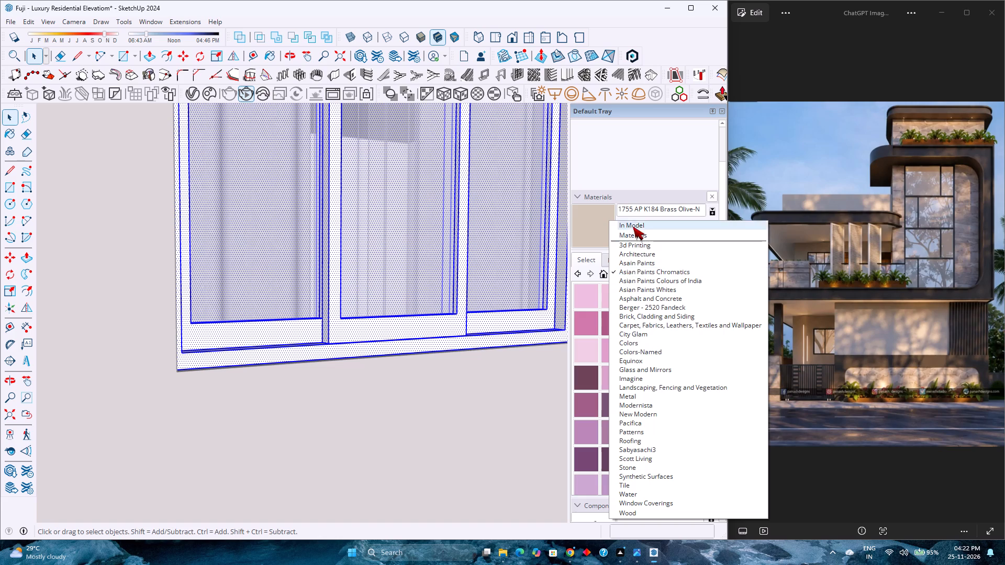
pyautogui.click(633, 227)
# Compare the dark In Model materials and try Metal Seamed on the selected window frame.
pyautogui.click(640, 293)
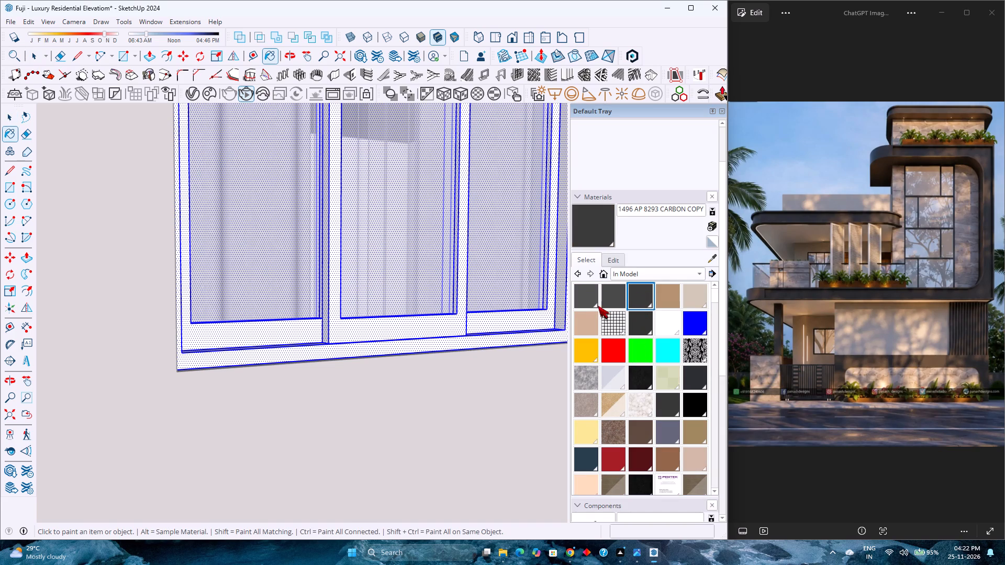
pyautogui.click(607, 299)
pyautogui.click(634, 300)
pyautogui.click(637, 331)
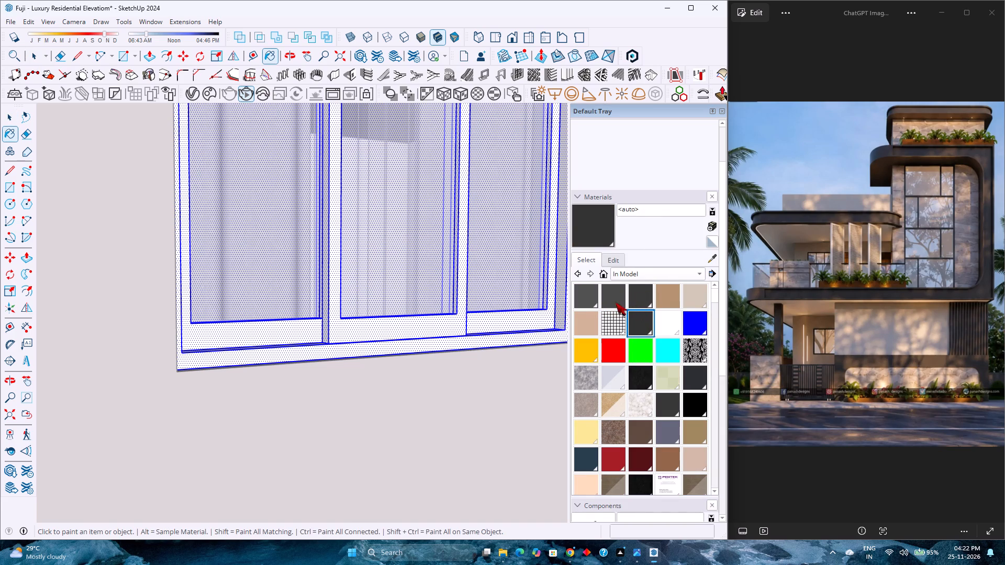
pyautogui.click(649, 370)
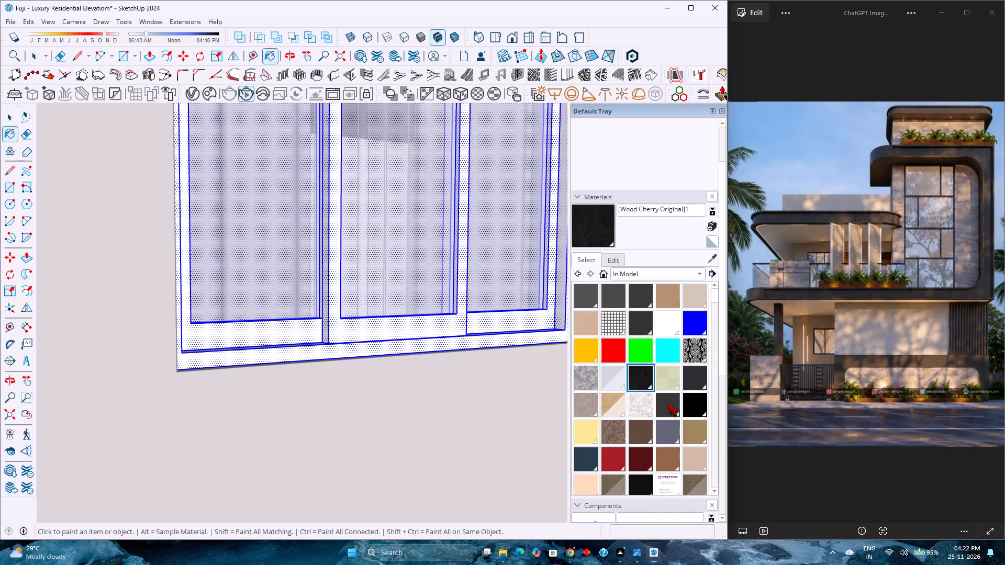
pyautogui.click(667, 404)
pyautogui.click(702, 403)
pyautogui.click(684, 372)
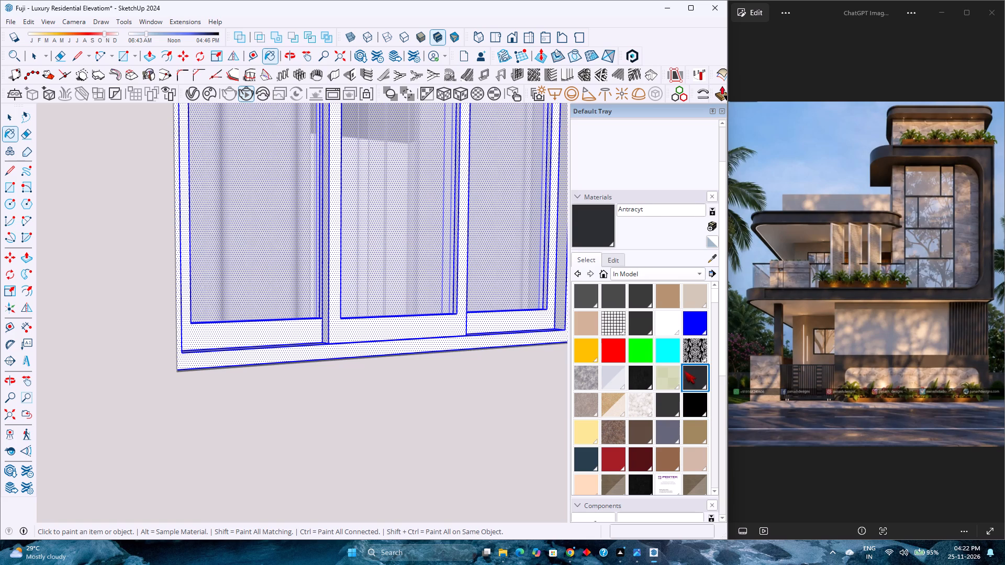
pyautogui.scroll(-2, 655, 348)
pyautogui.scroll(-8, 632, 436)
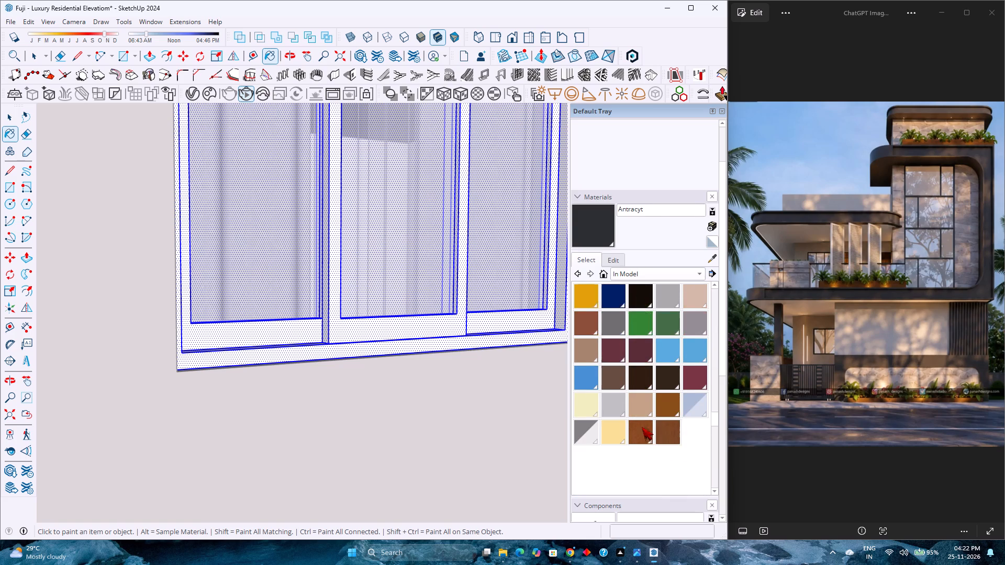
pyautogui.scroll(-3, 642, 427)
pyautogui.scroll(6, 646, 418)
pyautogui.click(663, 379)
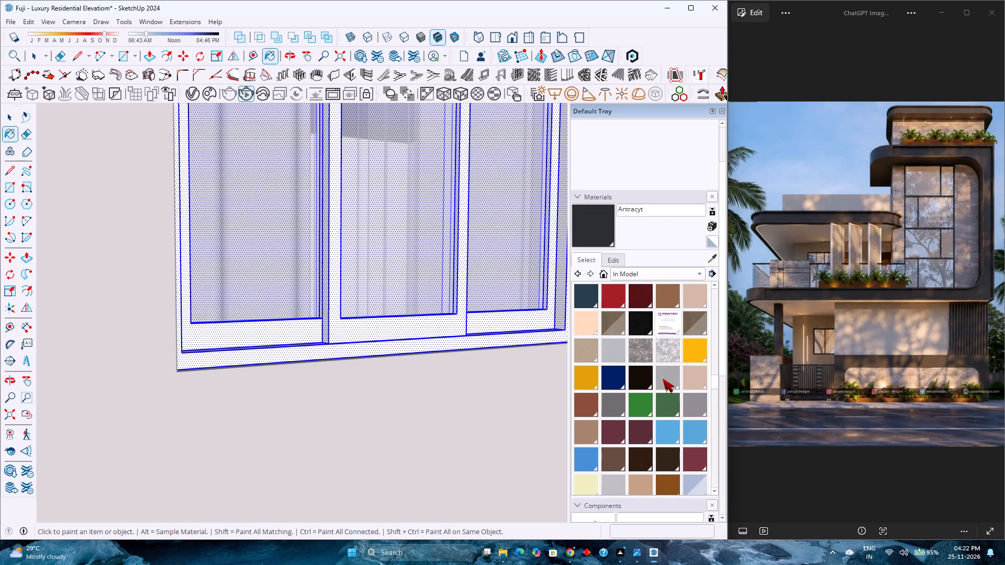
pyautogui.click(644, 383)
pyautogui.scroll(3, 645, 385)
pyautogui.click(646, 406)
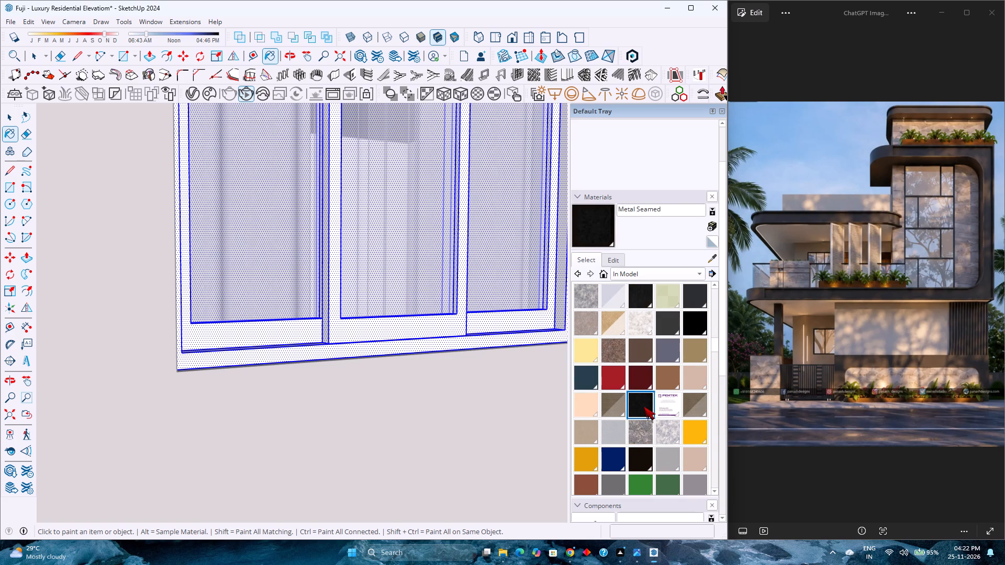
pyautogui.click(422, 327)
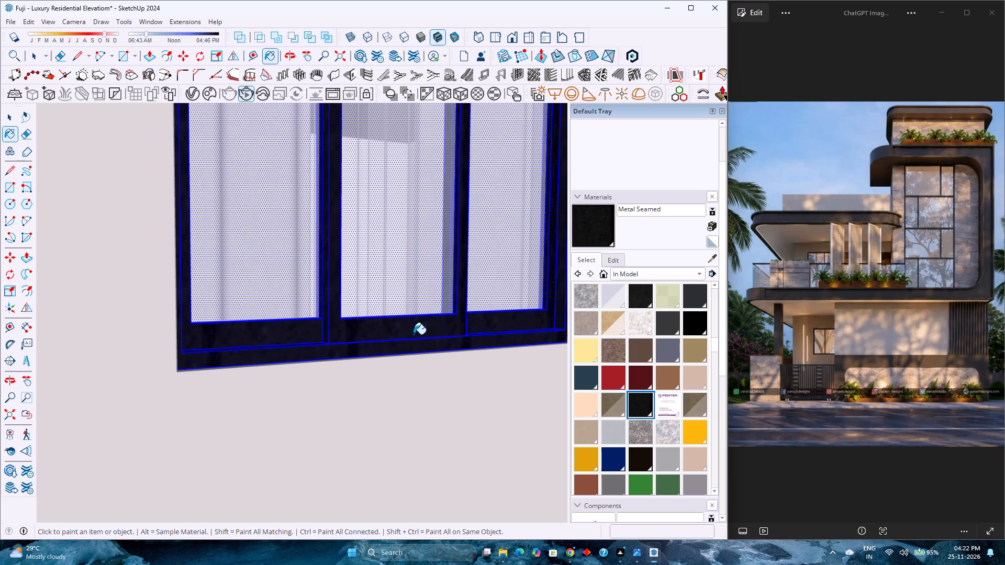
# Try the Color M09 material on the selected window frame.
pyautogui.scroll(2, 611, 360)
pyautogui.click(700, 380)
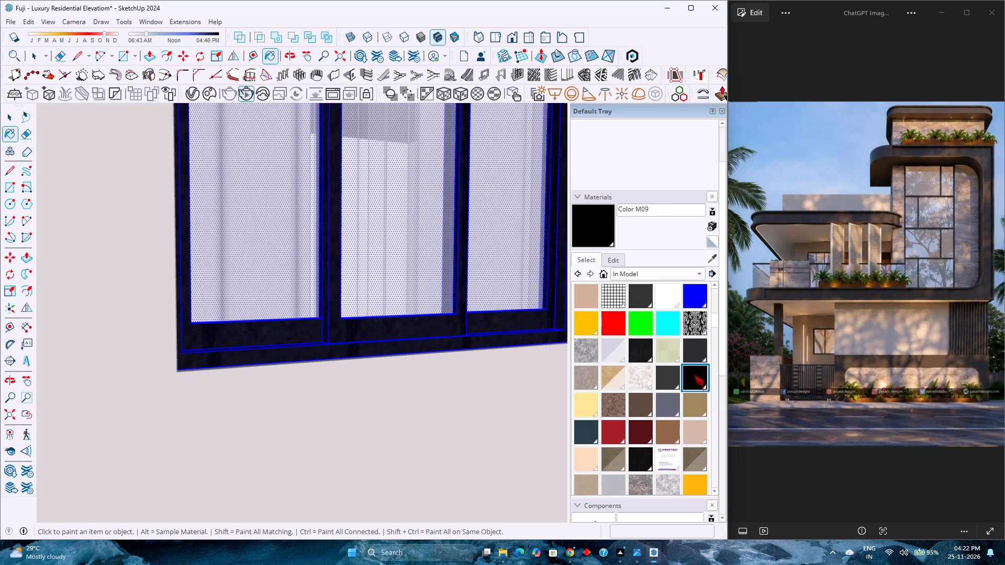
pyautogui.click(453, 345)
# Paint the selected window frame with the Antracyt material and leave the window and building groups.
pyautogui.scroll(2, 676, 344)
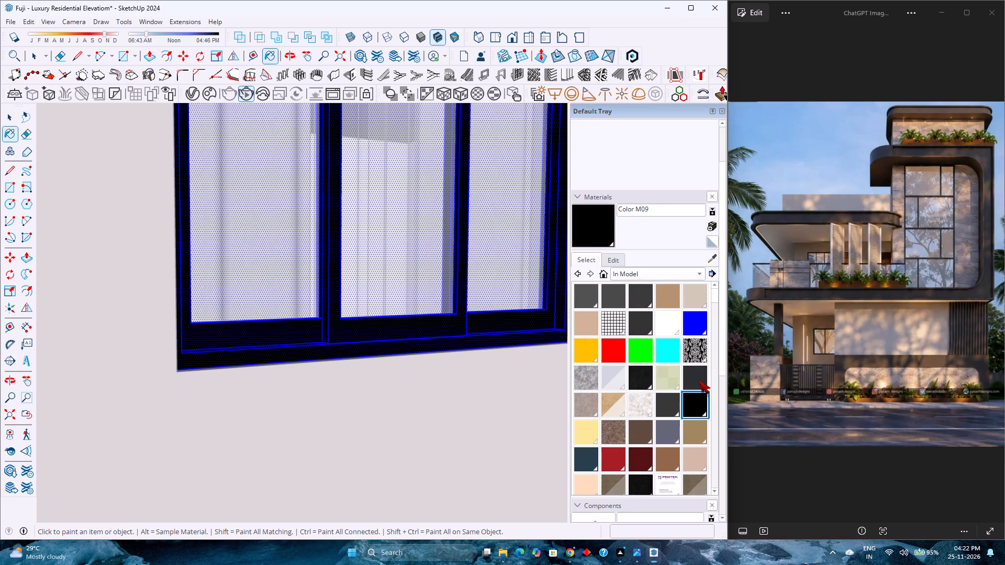
pyautogui.click(699, 380)
pyautogui.click(393, 332)
pyautogui.scroll(-3, 401, 346)
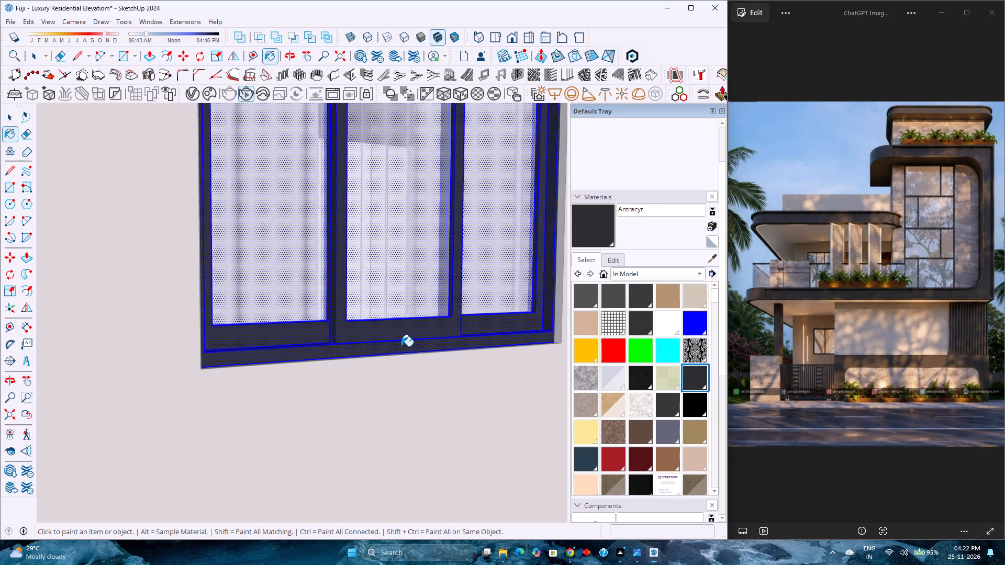
pyautogui.scroll(-2, 401, 346)
pyautogui.moveTo(405, 346); pyautogui.dragTo(193, 386, button='middle')
pyautogui.middleClick(193, 386)
pyautogui.scroll(-7, 194, 386)
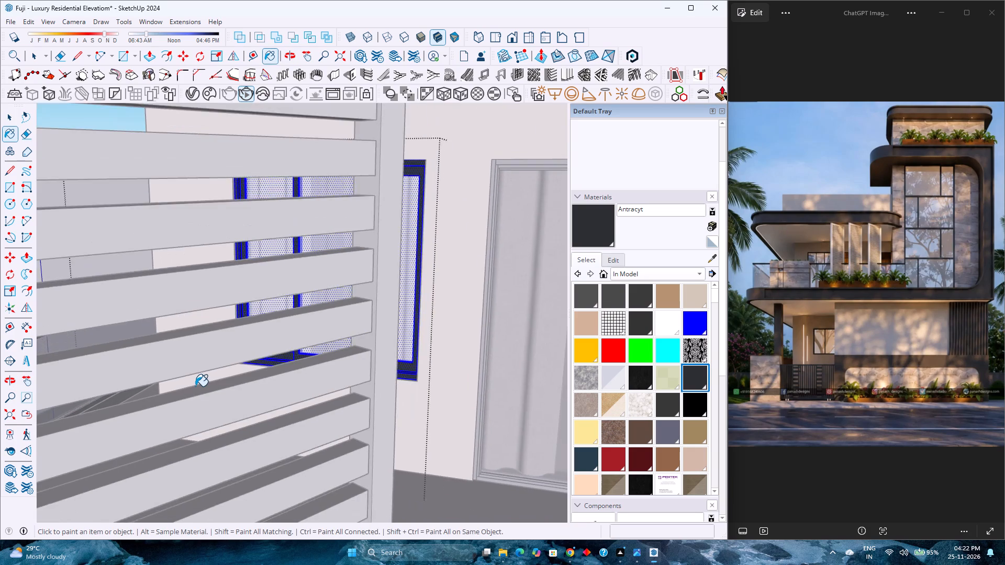
pyautogui.scroll(-3, 195, 386)
pyautogui.moveTo(195, 386); pyautogui.dragTo(293, 352, button='middle')
pyautogui.scroll(-15, 312, 348)
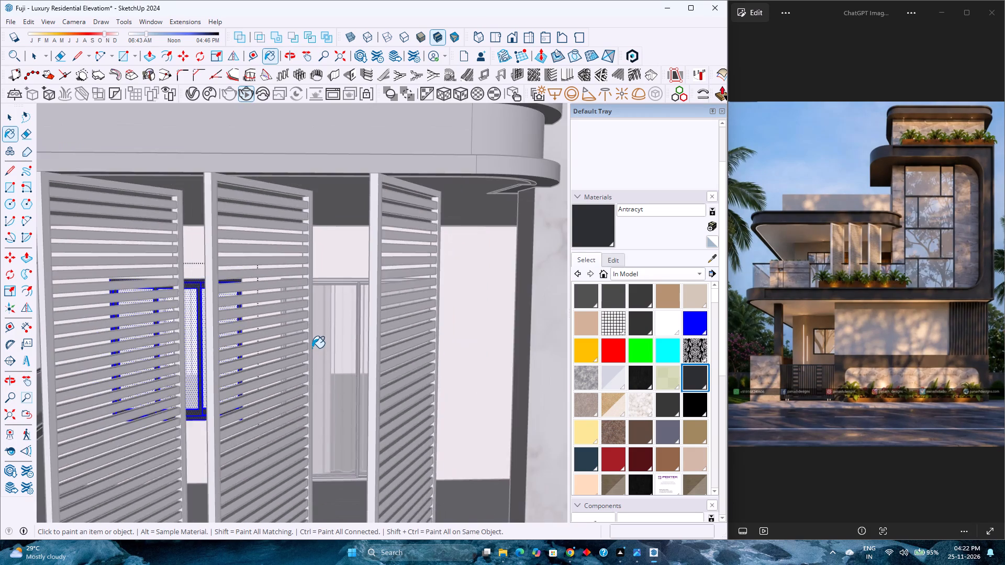
pyautogui.scroll(-6, 312, 348)
pyautogui.click(6, 417)
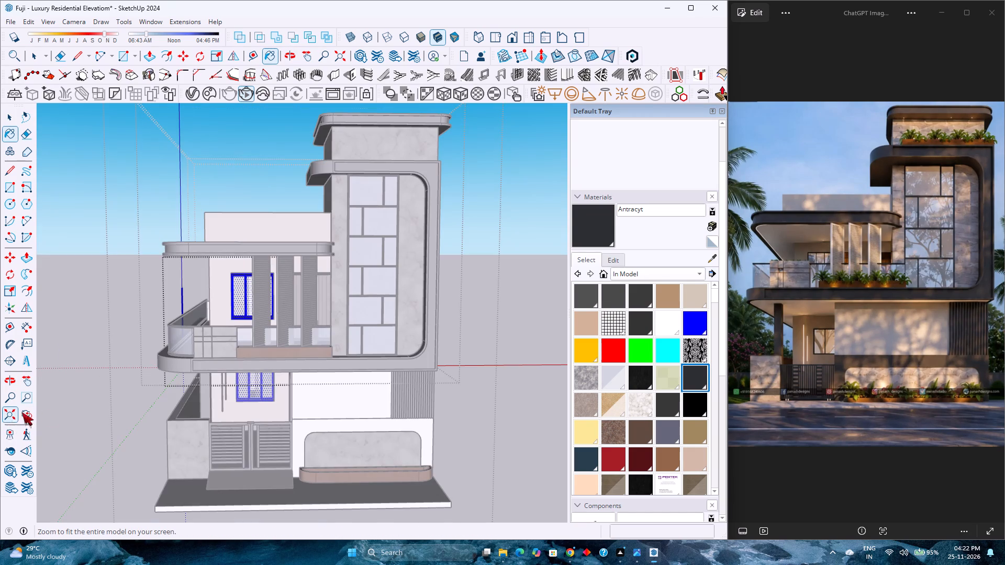
pyautogui.press('space')
pyautogui.scroll(-3, 169, 403)
pyautogui.click(152, 436)
pyautogui.scroll(1, 187, 404)
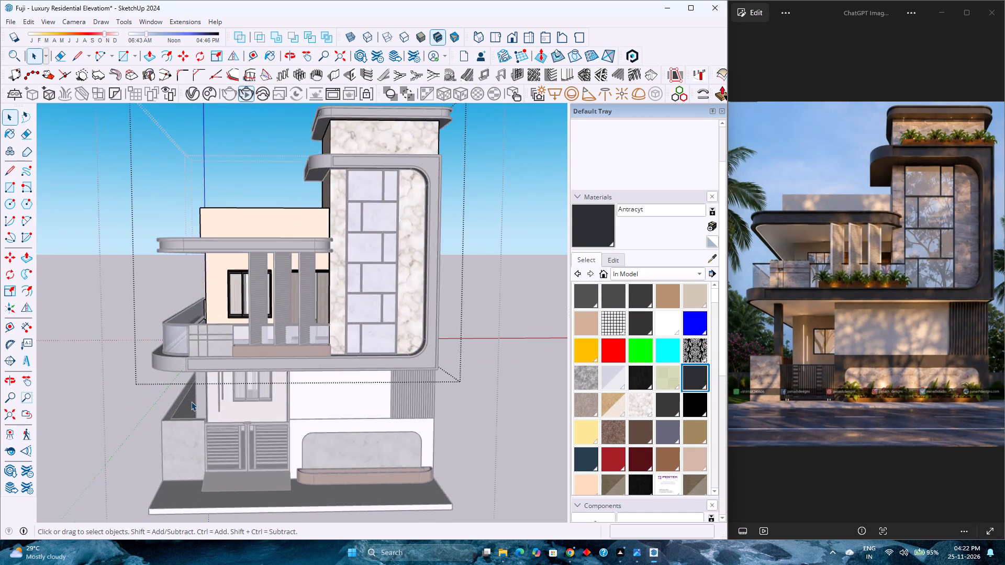
pyautogui.scroll(4, 191, 401)
pyautogui.moveTo(195, 397); pyautogui.dragTo(276, 402, button='middle')
pyautogui.middleClick(276, 402)
pyautogui.click(193, 405)
# Examine the upper-floor and ground-floor window frames, the porch and the balcony up close.
pyautogui.scroll(5, 371, 409)
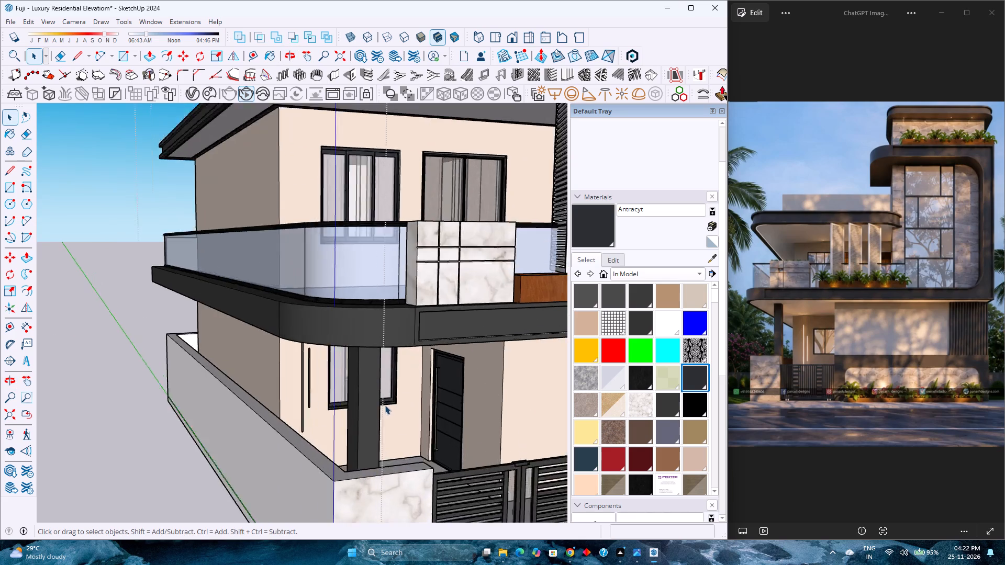
pyautogui.scroll(4, 385, 405)
pyautogui.moveTo(398, 402); pyautogui.dragTo(349, 395, button='middle')
pyautogui.middleClick(349, 395)
pyautogui.scroll(-5, 349, 395)
pyautogui.scroll(1, 349, 393)
pyautogui.scroll(-2, 349, 392)
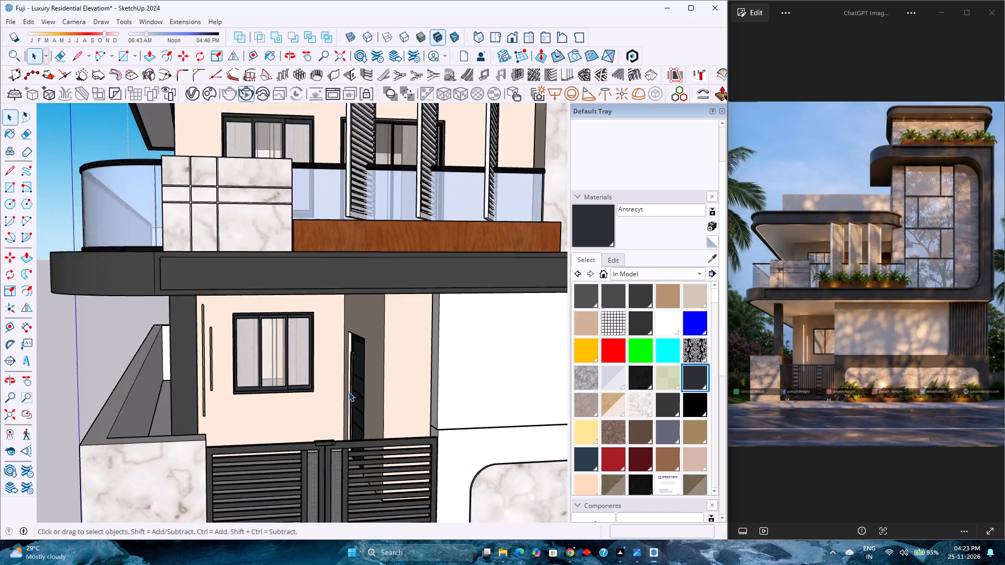
pyautogui.scroll(-20, 349, 392)
pyautogui.scroll(-1, 349, 392)
pyautogui.click(420, 397)
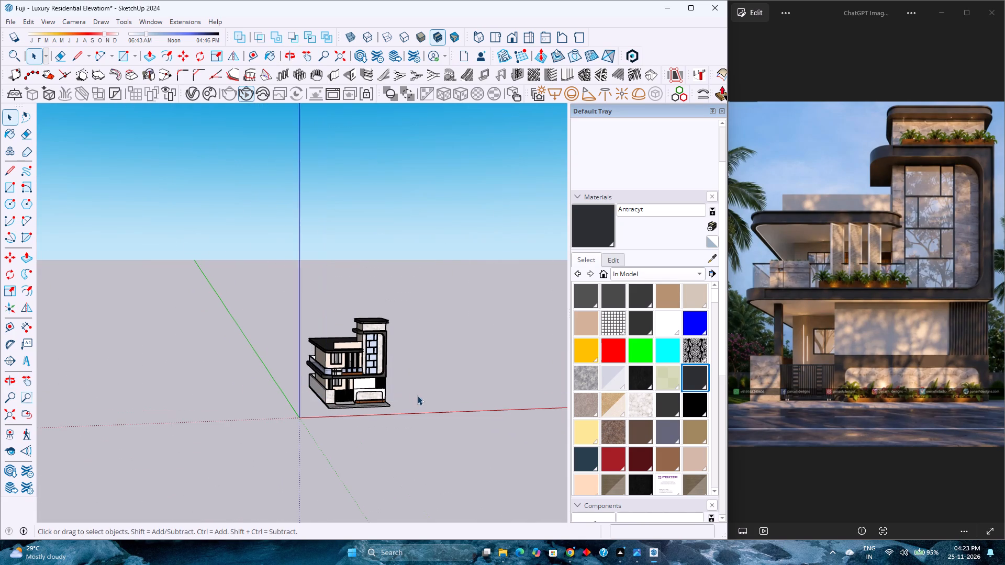
# Set the Front view, fit the whole building in the view and save the model.
pyautogui.click(511, 36)
pyautogui.scroll(3, 304, 330)
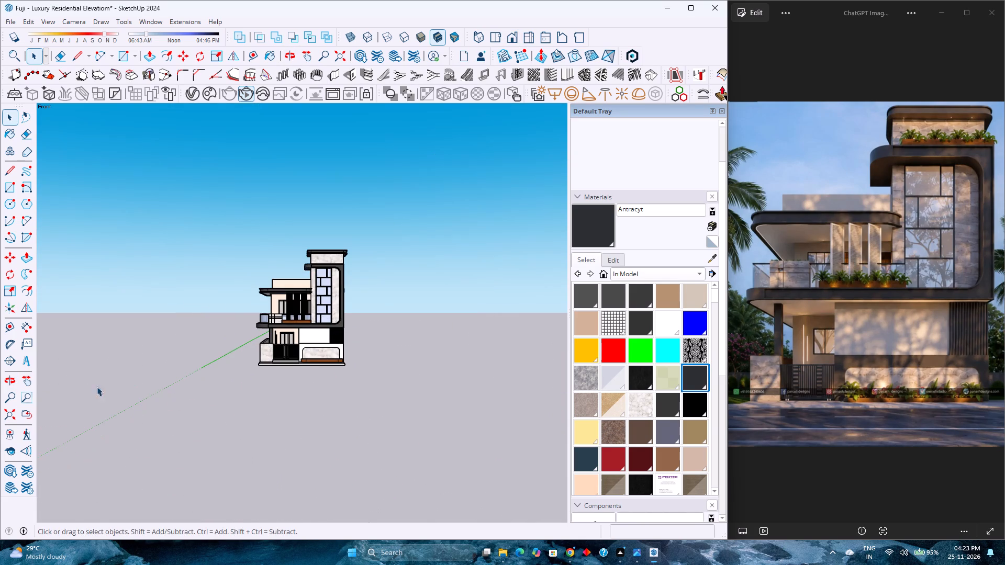
pyautogui.click(7, 422)
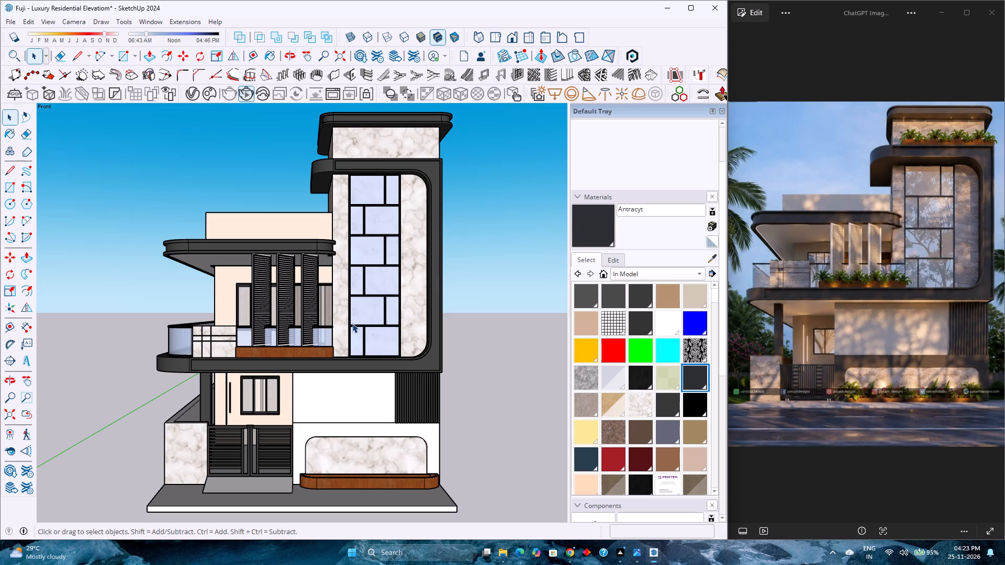
pyautogui.hotkey('ctrl', 's')
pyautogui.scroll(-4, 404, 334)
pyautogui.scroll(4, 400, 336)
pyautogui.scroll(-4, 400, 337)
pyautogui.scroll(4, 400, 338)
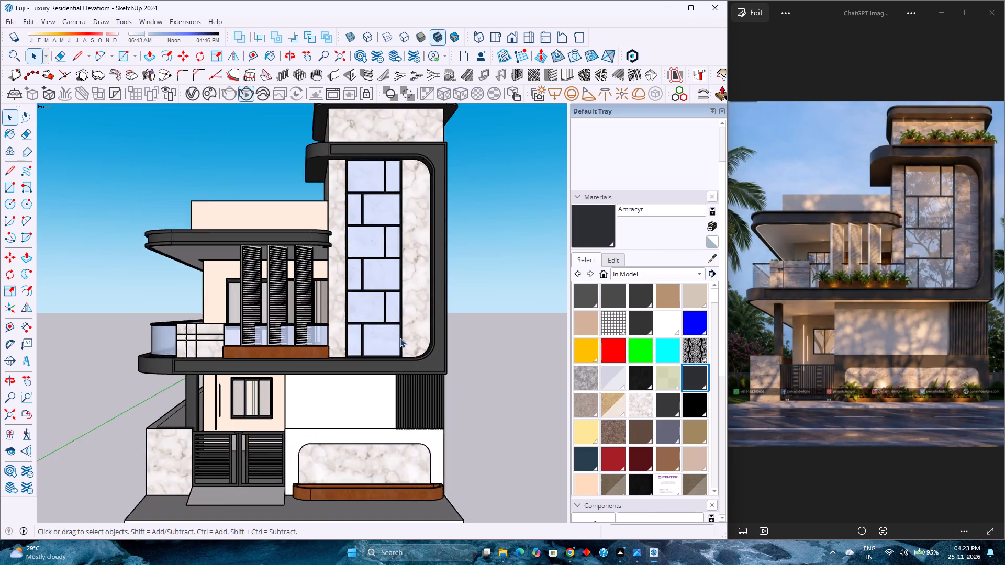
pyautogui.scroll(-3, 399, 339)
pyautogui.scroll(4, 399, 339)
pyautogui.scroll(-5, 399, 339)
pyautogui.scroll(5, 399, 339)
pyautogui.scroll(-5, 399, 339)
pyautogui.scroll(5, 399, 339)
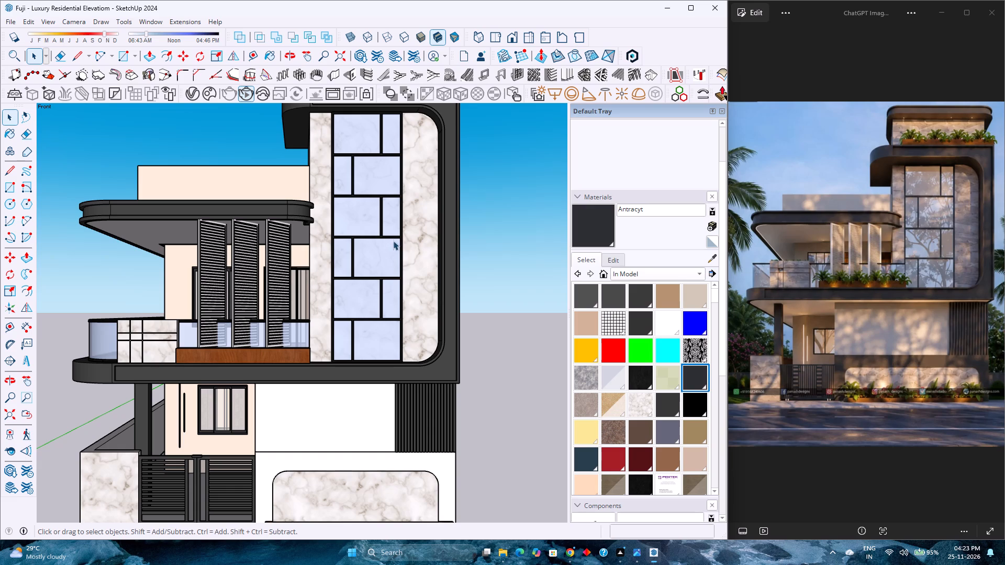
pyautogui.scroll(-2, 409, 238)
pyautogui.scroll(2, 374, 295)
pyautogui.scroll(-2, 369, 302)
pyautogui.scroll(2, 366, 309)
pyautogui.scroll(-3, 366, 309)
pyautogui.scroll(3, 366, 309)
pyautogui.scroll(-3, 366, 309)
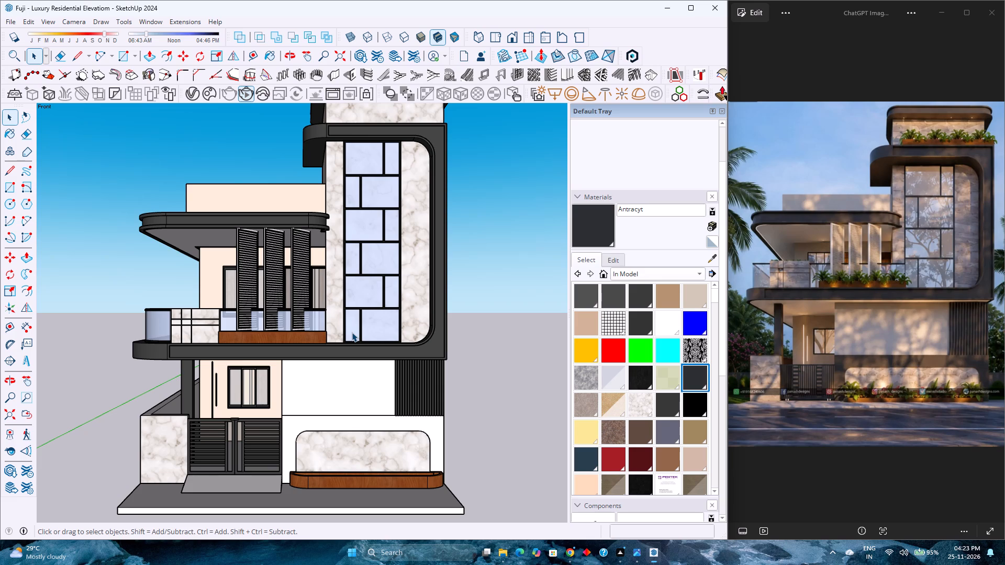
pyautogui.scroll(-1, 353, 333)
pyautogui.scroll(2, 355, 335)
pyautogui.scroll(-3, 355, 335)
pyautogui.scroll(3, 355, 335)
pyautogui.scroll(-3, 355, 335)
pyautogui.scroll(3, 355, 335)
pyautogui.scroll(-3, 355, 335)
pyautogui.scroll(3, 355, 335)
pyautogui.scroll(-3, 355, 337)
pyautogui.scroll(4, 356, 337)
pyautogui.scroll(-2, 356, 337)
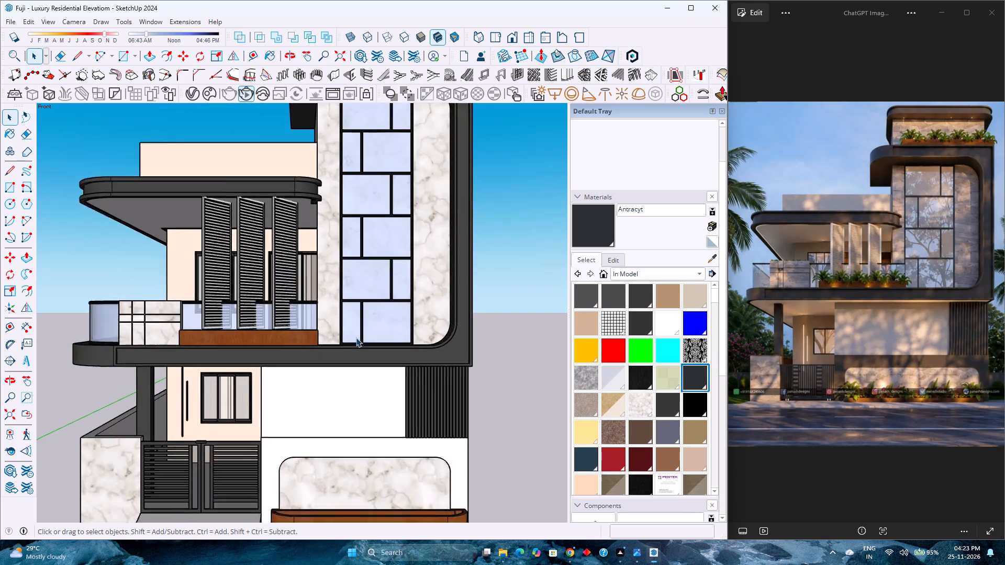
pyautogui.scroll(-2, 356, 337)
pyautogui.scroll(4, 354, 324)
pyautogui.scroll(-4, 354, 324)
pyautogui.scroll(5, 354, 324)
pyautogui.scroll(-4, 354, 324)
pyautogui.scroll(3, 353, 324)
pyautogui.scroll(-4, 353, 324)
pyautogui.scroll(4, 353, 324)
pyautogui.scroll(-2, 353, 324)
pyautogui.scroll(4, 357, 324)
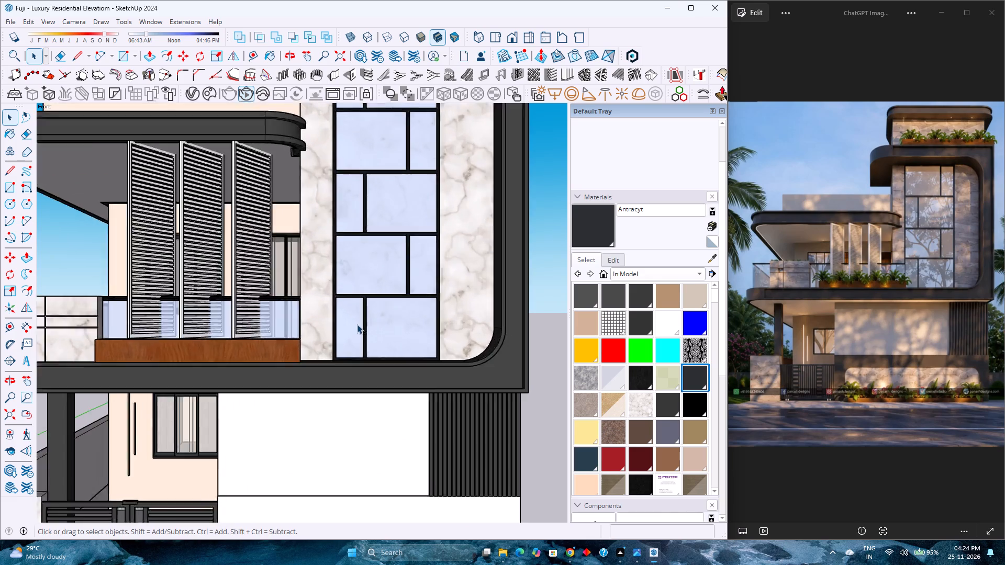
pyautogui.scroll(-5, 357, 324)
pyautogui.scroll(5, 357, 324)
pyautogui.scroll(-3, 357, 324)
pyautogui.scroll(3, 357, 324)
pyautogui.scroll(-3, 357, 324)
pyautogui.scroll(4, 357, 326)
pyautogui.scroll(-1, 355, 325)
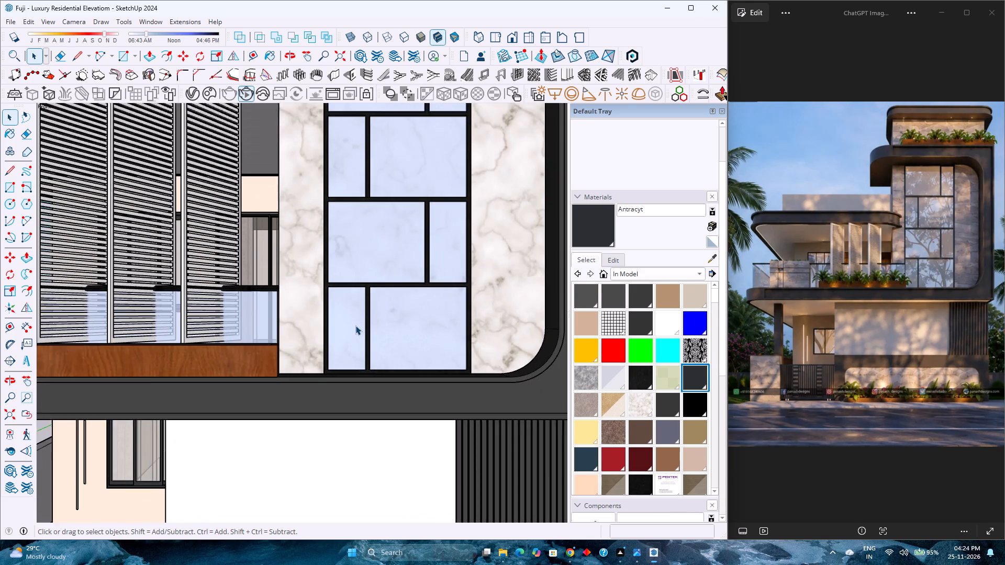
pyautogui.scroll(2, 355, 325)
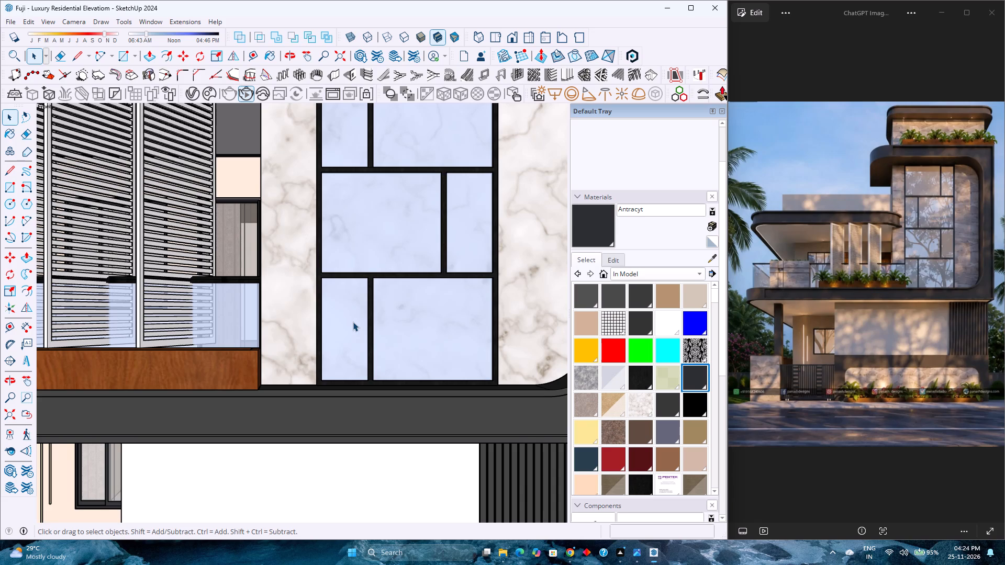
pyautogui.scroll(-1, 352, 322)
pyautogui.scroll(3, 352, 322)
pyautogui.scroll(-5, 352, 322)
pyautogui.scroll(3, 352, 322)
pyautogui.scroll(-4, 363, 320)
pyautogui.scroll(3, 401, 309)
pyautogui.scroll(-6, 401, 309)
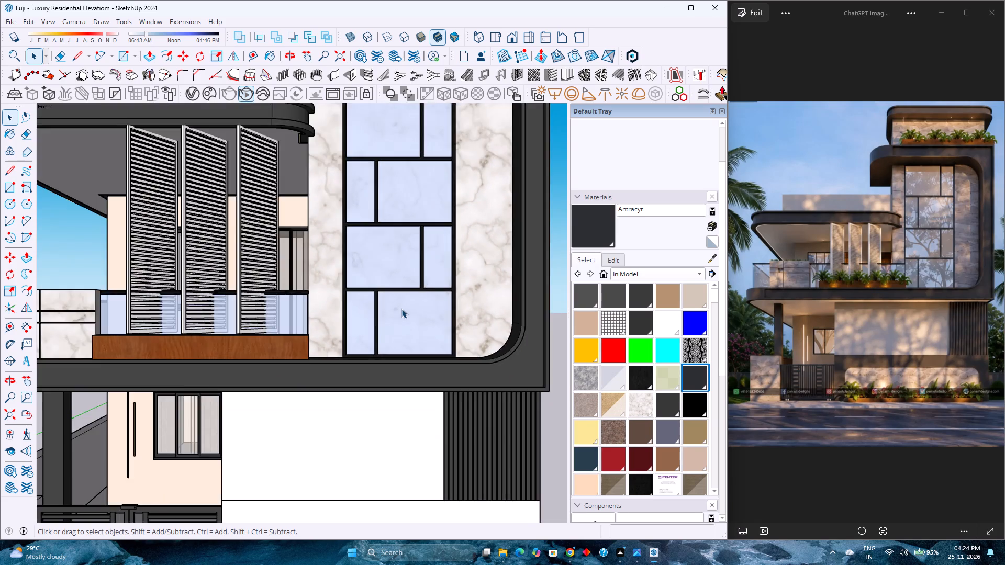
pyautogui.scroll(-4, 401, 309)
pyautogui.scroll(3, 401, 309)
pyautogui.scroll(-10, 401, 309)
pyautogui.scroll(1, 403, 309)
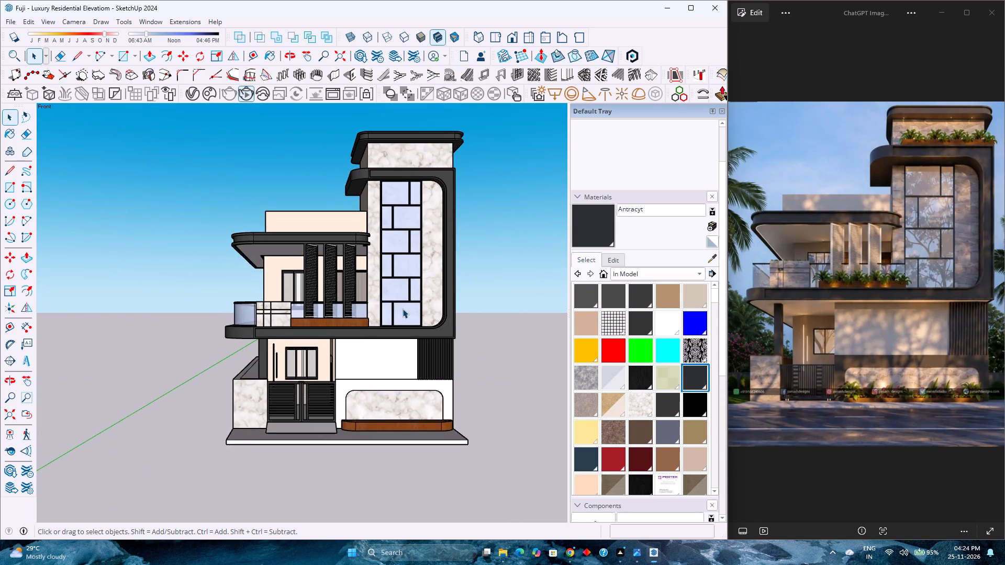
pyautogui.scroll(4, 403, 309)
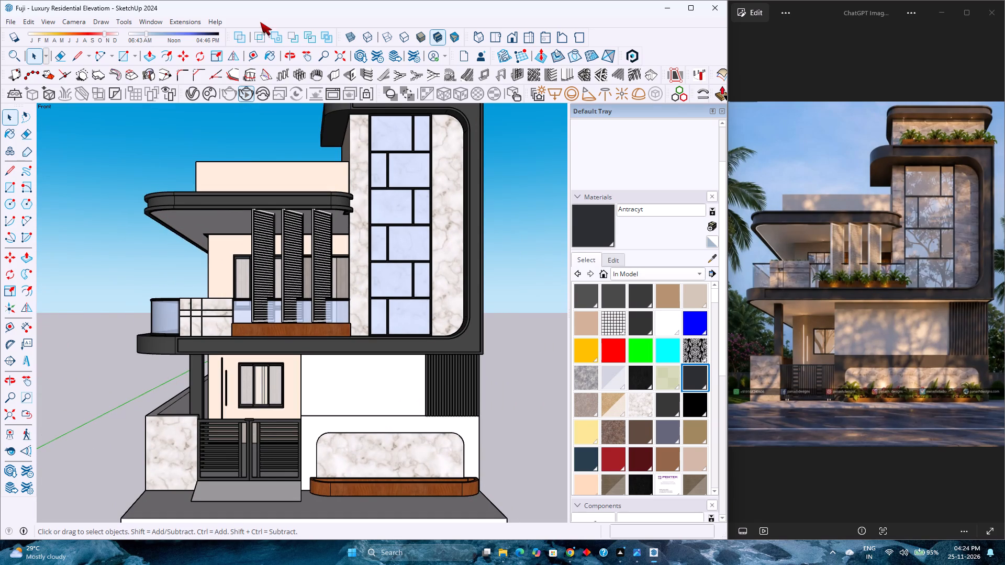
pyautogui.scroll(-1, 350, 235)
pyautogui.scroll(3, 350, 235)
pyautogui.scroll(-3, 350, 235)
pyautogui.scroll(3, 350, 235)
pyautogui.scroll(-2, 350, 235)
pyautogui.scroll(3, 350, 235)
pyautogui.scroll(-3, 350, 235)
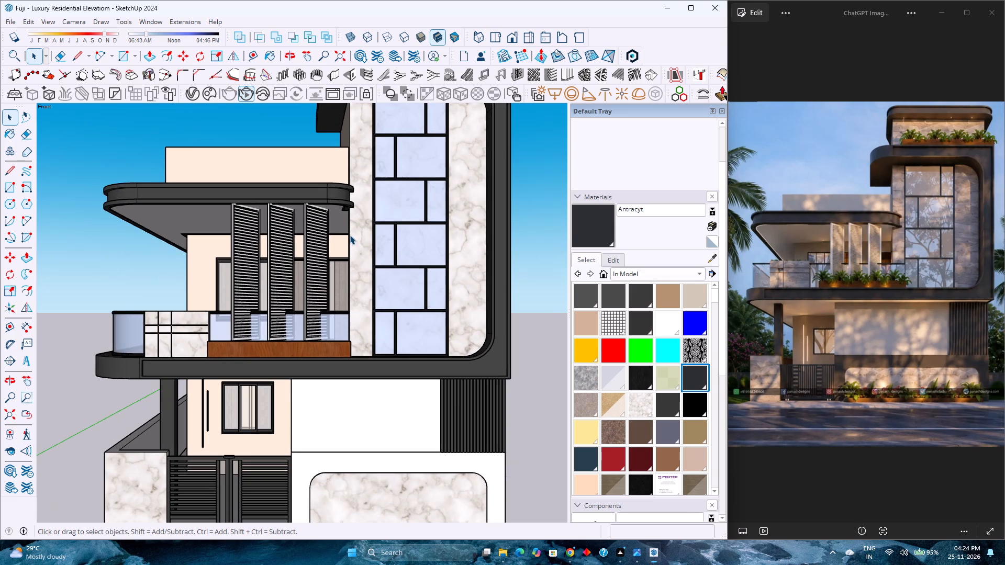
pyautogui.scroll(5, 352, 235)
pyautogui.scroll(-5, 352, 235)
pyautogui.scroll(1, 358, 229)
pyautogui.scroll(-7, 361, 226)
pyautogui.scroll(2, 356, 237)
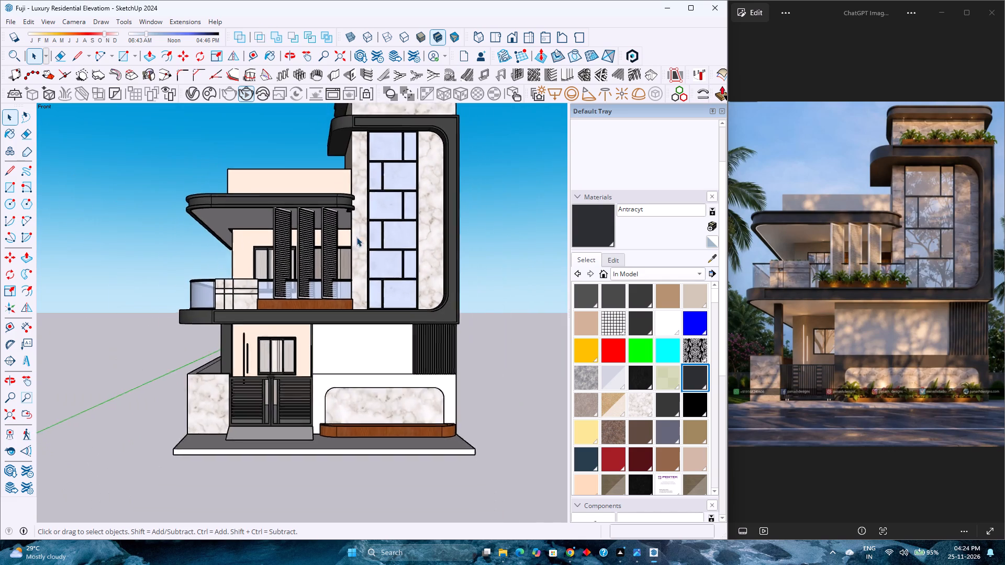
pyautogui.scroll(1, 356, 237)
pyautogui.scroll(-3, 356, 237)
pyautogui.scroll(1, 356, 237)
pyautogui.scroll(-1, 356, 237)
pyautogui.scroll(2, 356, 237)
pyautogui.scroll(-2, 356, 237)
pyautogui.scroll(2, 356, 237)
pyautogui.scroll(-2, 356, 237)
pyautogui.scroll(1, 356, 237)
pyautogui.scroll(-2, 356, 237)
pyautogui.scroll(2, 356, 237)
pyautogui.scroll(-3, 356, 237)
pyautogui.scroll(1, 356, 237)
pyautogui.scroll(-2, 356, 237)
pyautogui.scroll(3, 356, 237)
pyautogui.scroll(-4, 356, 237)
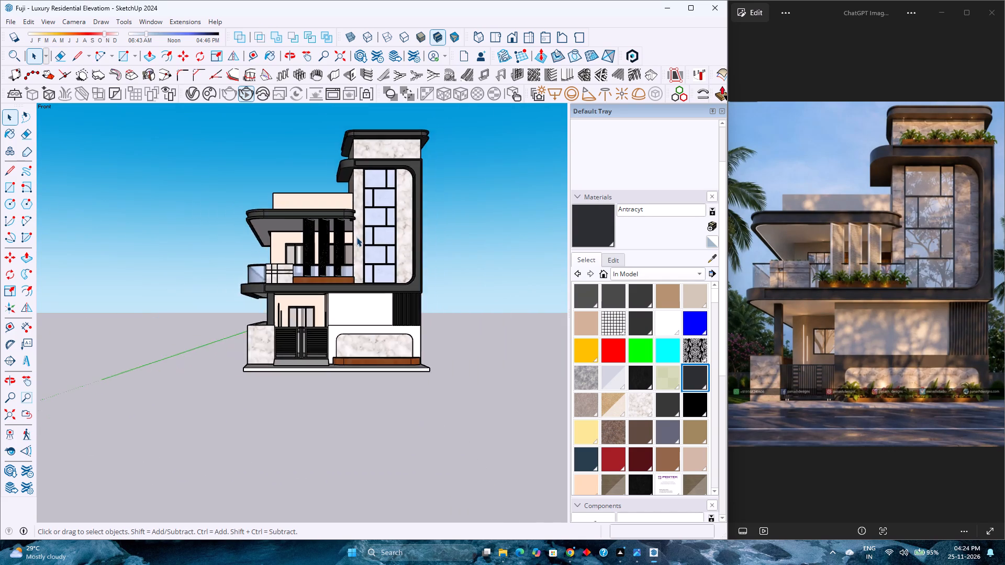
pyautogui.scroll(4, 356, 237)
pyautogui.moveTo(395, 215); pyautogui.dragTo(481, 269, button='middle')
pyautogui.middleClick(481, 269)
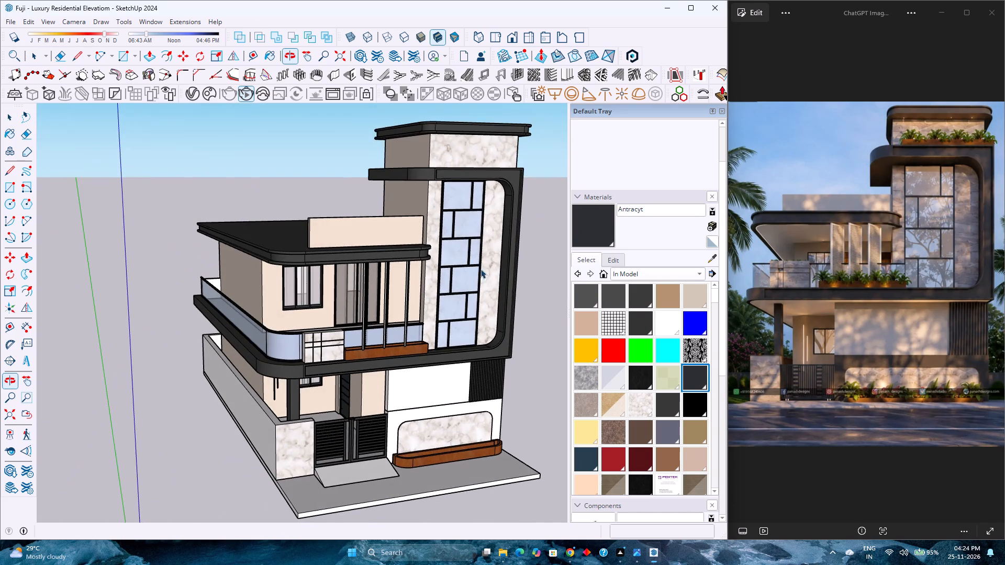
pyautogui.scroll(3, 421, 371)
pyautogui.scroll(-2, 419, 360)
# Set the Front view, fit the whole building in the view and restart the V-Ray render.
pyautogui.click(512, 42)
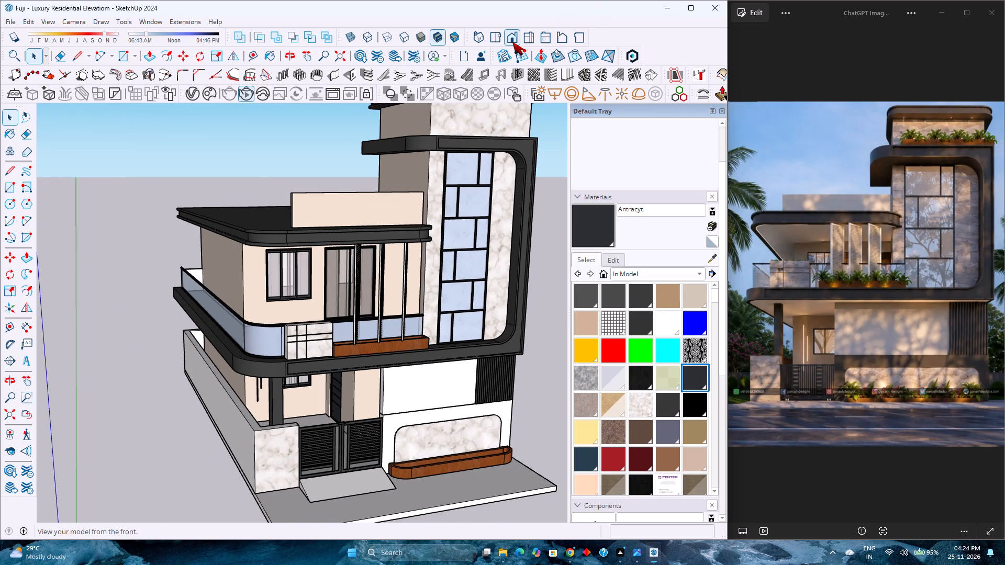
pyautogui.click(9, 414)
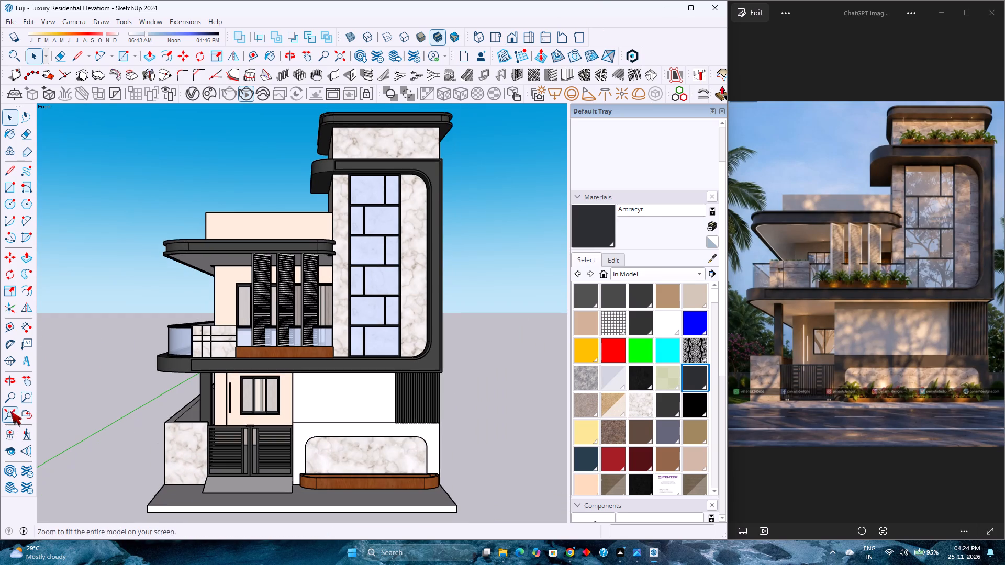
pyautogui.click(248, 96)
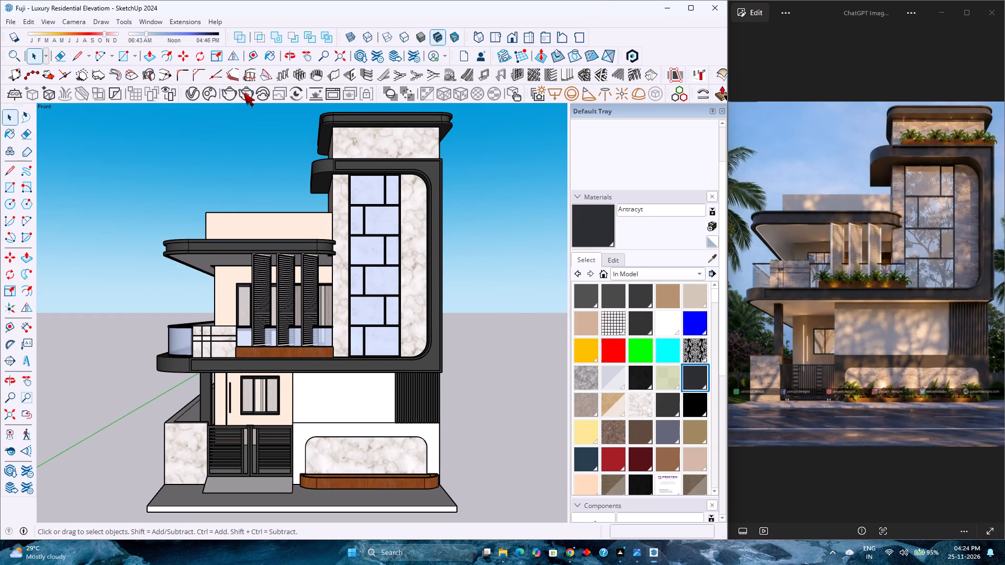
pyautogui.click(244, 92)
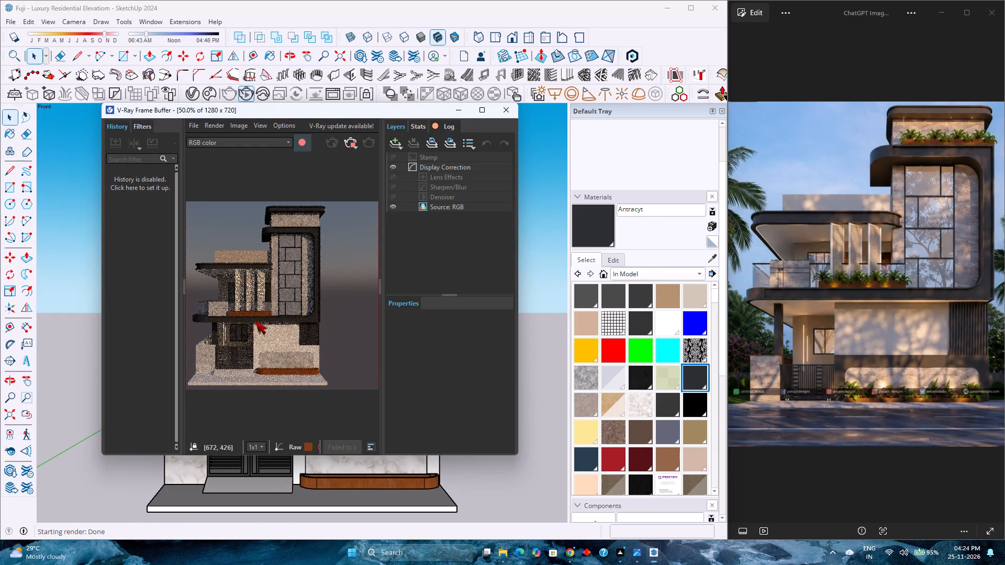
# Examine the rendered facade's marble, louvres, windows and gate in the V-Ray Frame Buffer, and minimise it.
pyautogui.scroll(-1, 255, 321)
pyautogui.scroll(1, 253, 321)
pyautogui.scroll(-2, 311, 319)
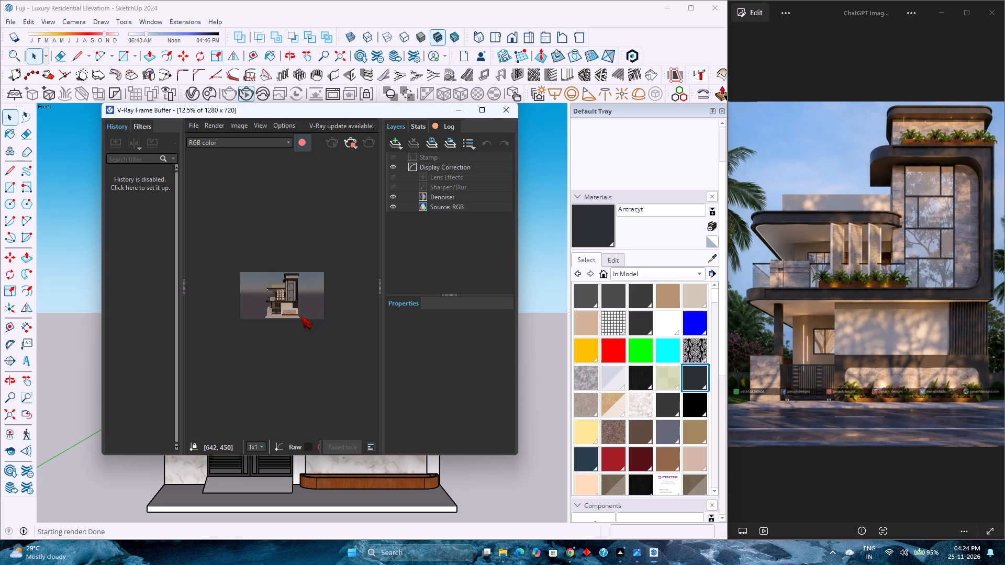
pyautogui.scroll(3, 295, 302)
pyautogui.scroll(-1, 285, 311)
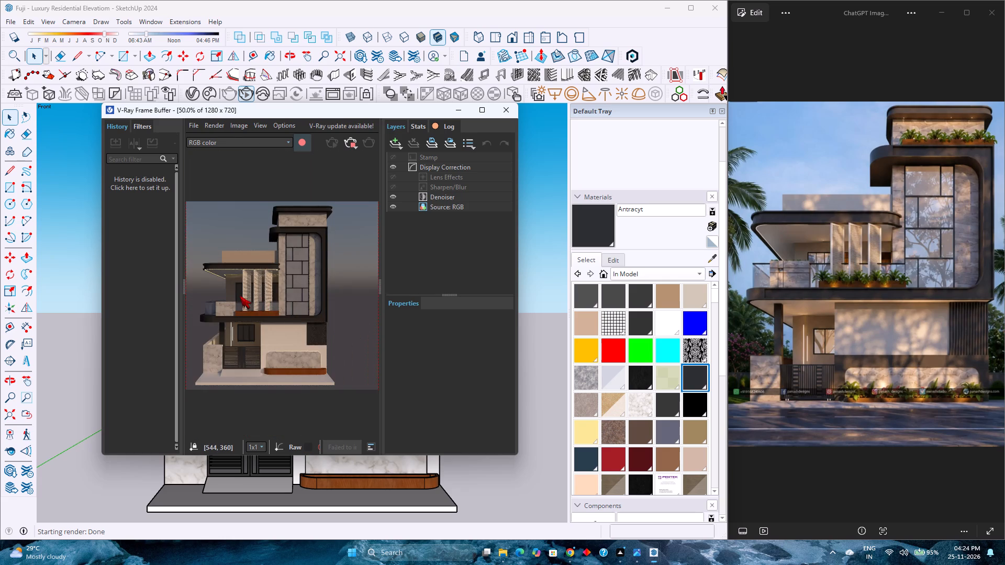
pyautogui.scroll(1, 240, 296)
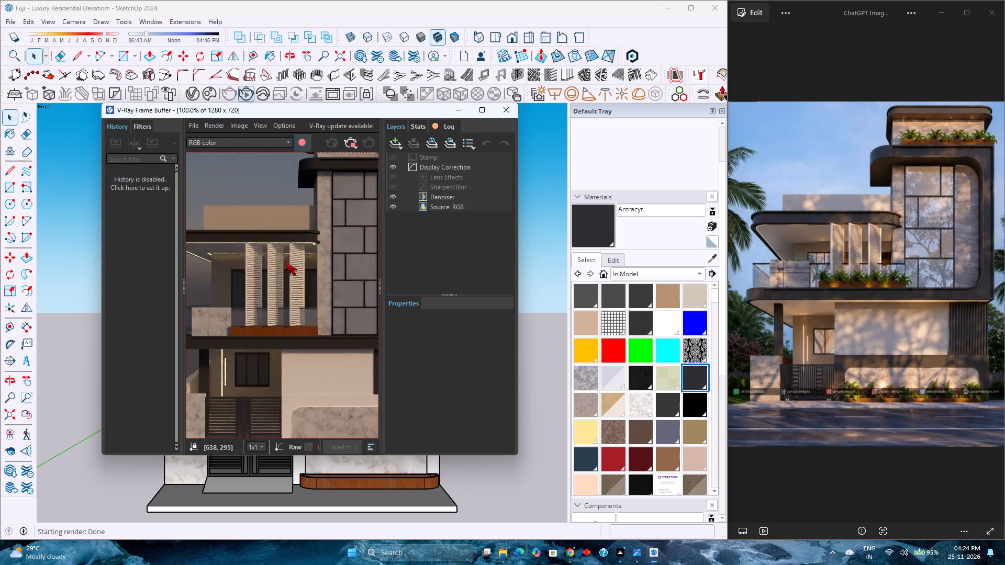
pyautogui.scroll(-2, 281, 257)
pyautogui.scroll(2, 278, 261)
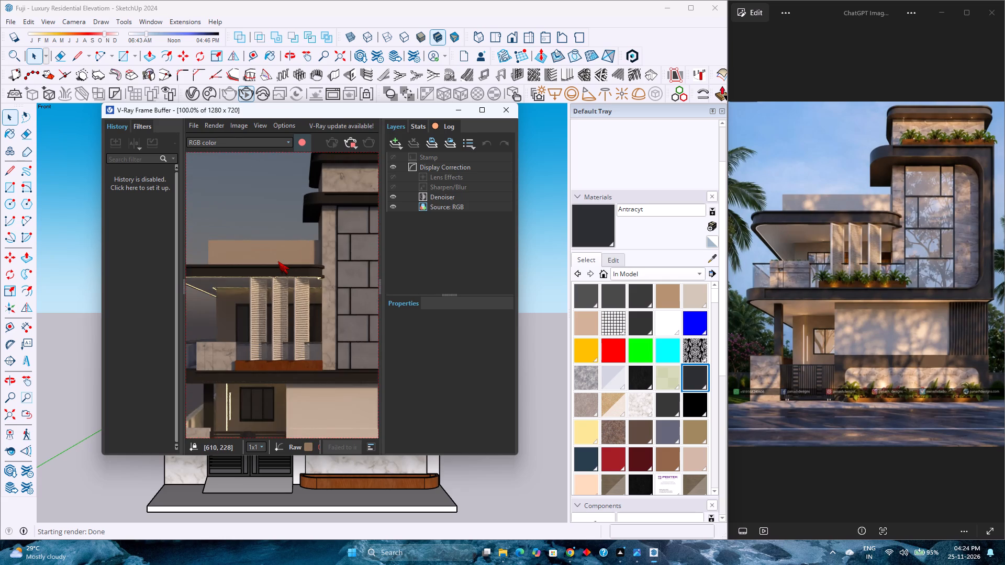
pyautogui.scroll(-1, 278, 261)
pyautogui.scroll(2, 286, 257)
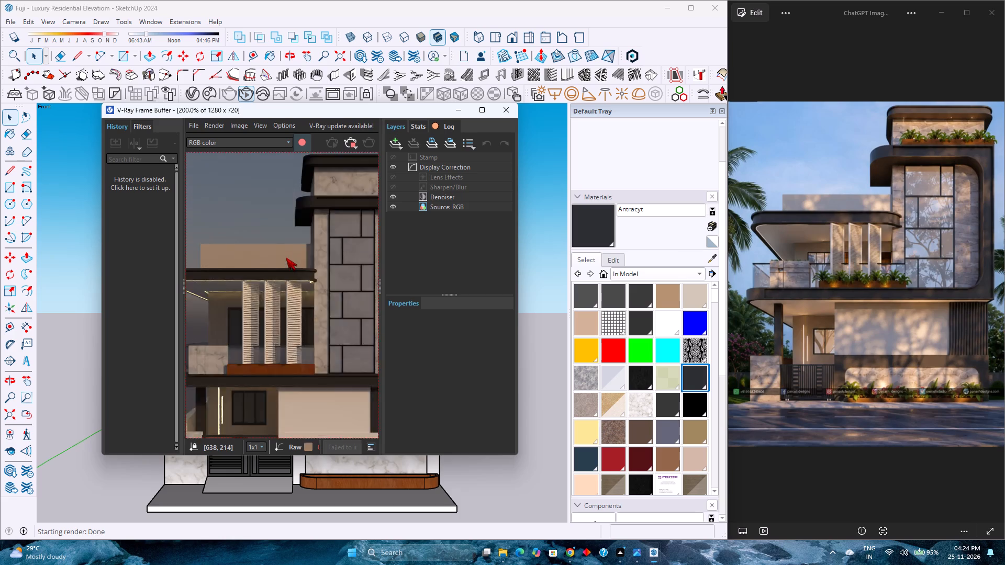
pyautogui.scroll(-2, 286, 257)
pyautogui.click(458, 113)
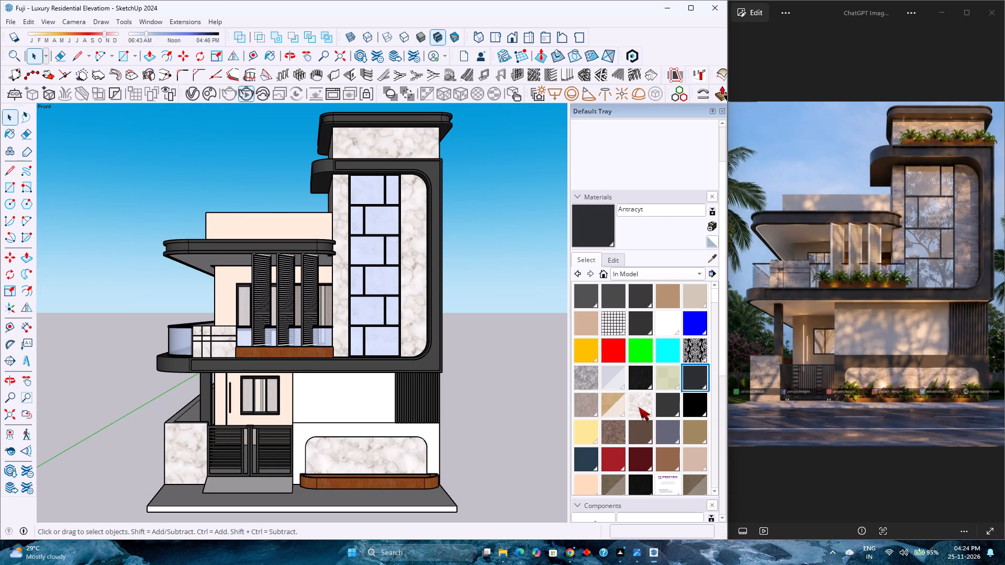
# Open the Carrera Marble material's texture settings and leave the Paint tool.
pyautogui.click(639, 407)
pyautogui.click(603, 230)
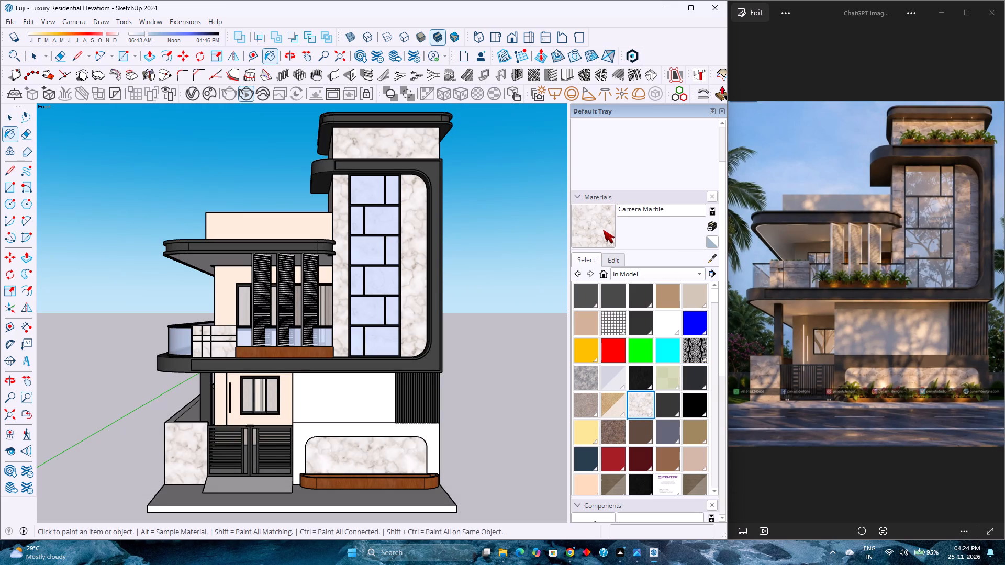
pyautogui.click(606, 244)
pyautogui.click(615, 262)
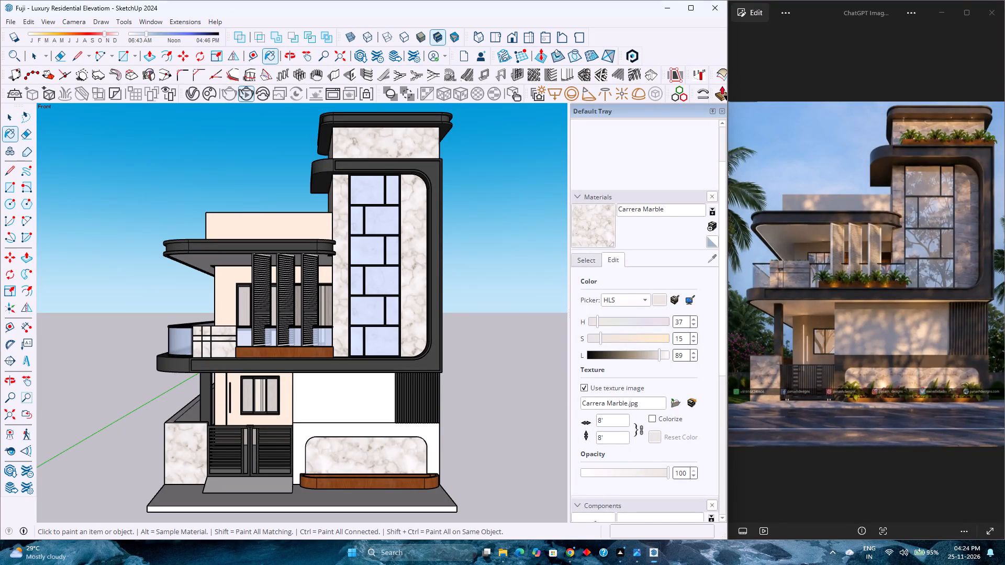
pyautogui.press('space')
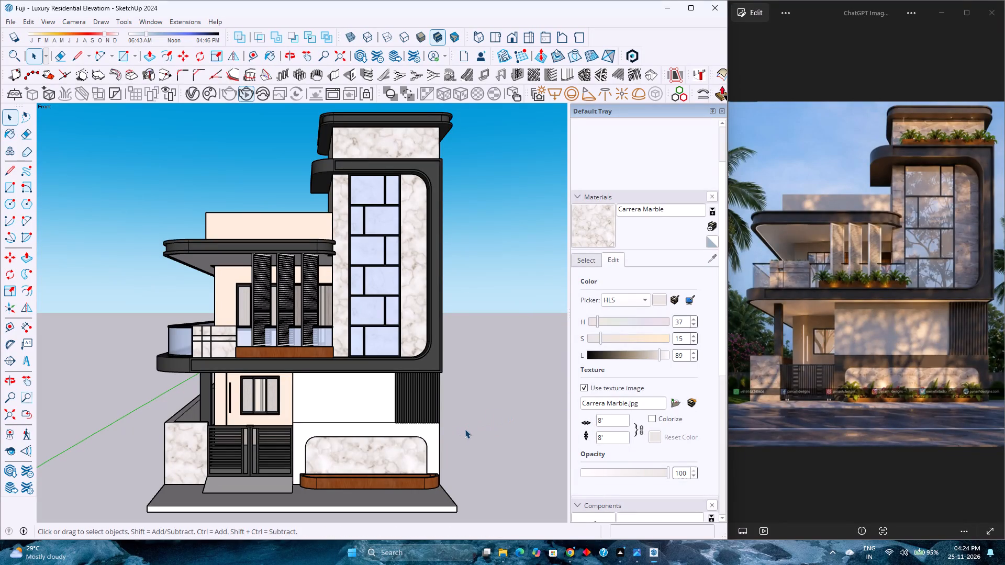
# Through the rounded marble panel on the front boundary wall, unlock Carrera Marble's texture proportions and set the texture height to 3'.
pyautogui.scroll(5, 629, 251)
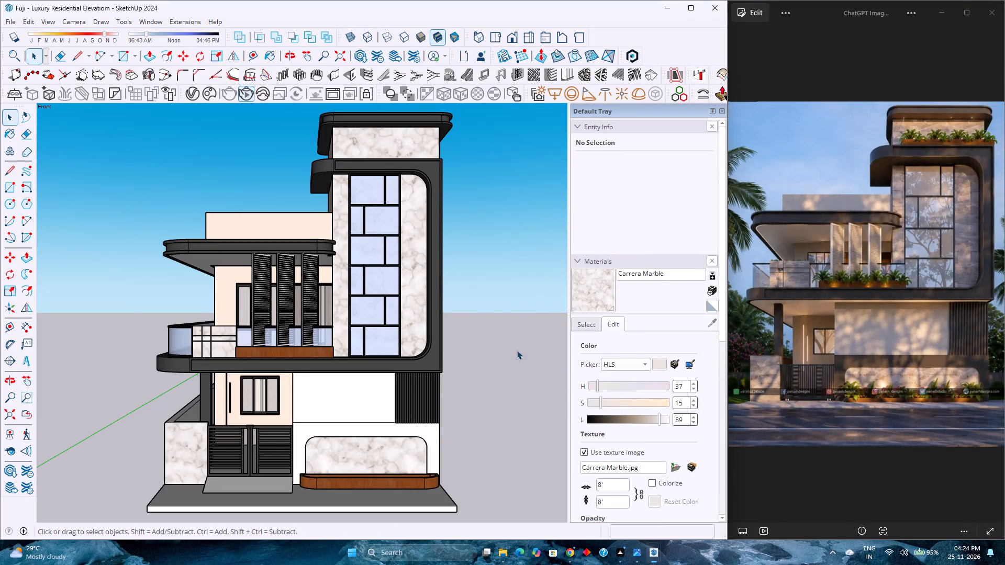
pyautogui.doubleClick(393, 459)
pyautogui.scroll(3, 393, 459)
pyautogui.doubleClick(394, 450)
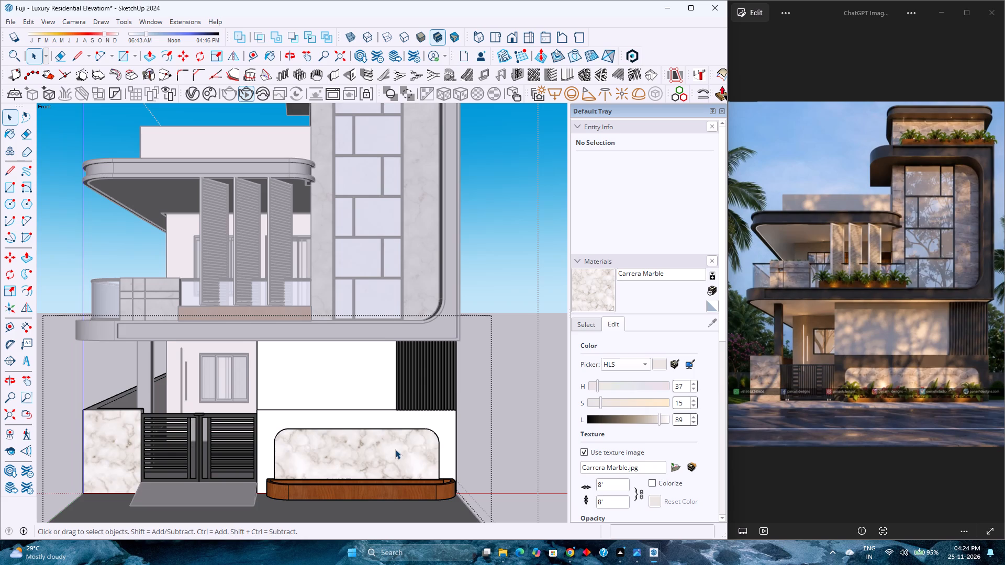
pyautogui.click(395, 449)
pyautogui.doubleClick(395, 449)
pyautogui.scroll(3, 395, 450)
pyautogui.click(395, 457)
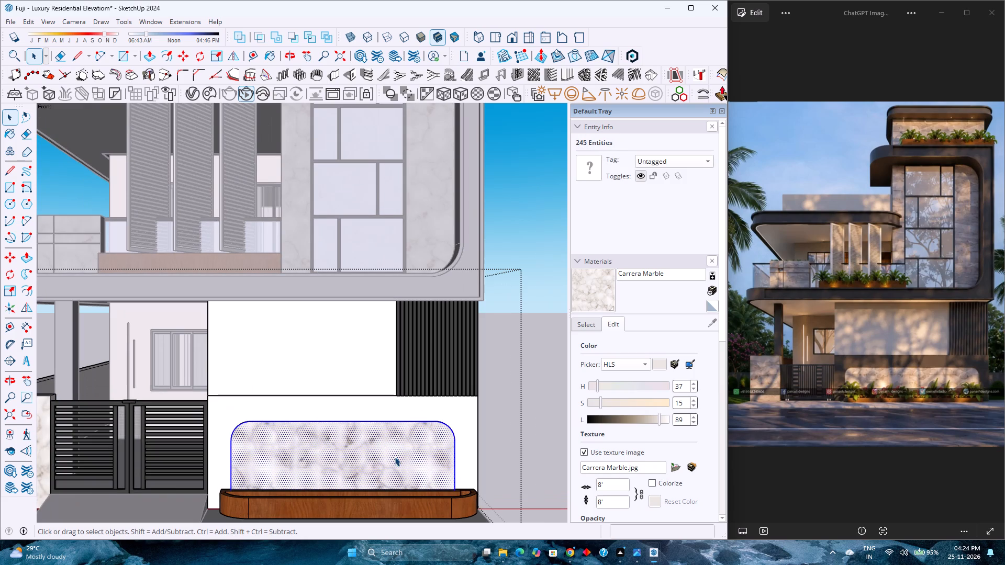
pyautogui.click(596, 164)
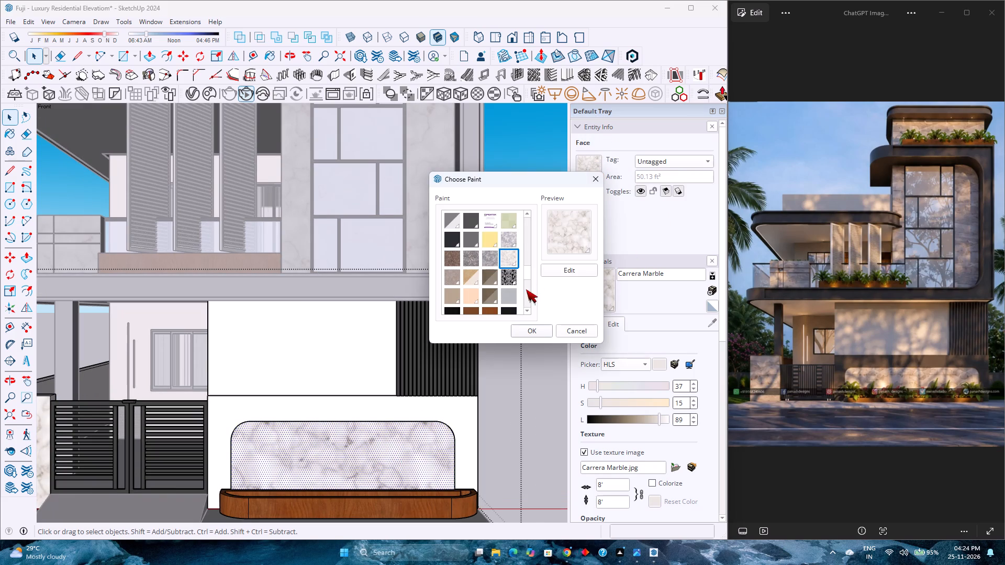
pyautogui.click(550, 270)
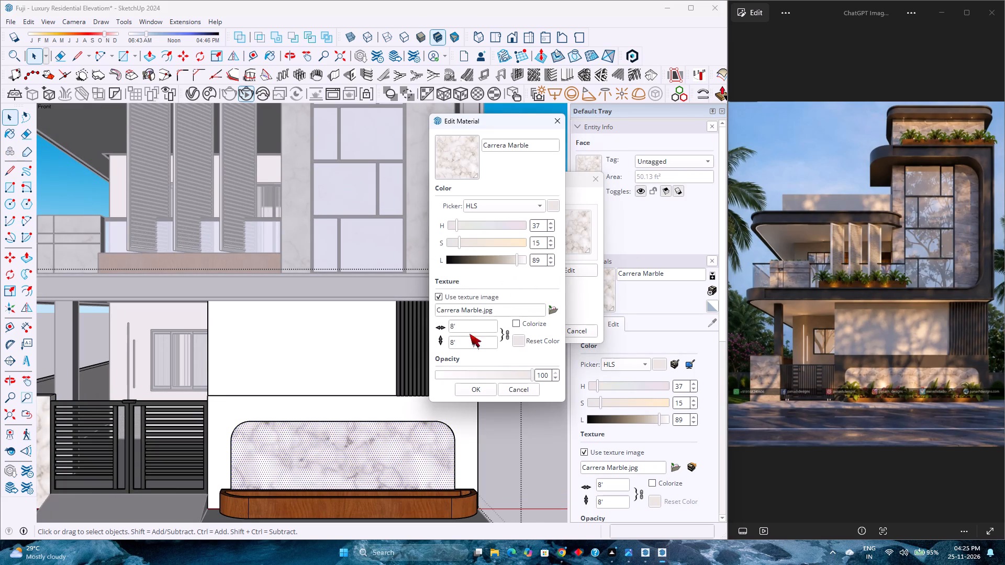
pyautogui.click(506, 333)
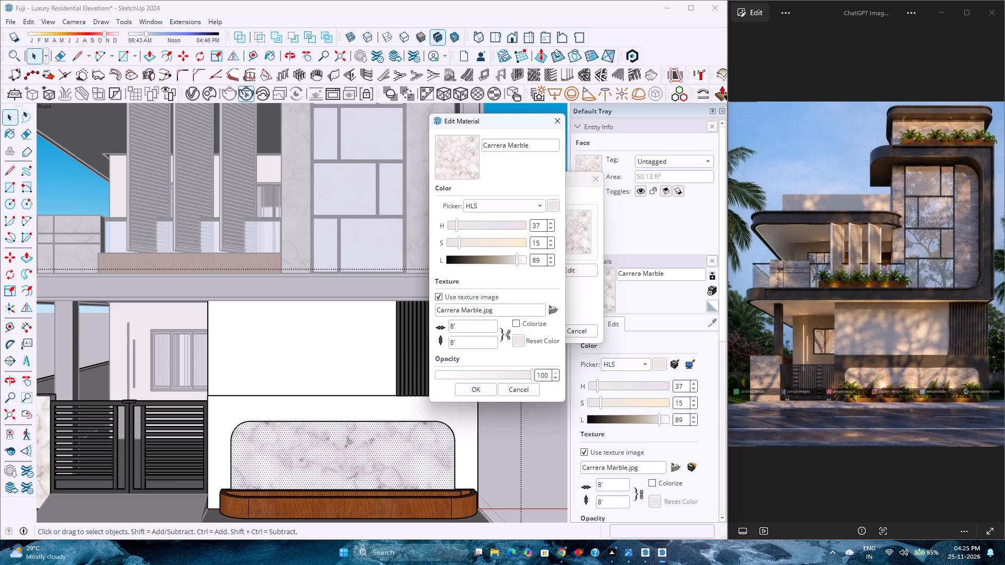
pyautogui.click(453, 342)
pyautogui.press('BackSpace')
pyautogui.press('4')
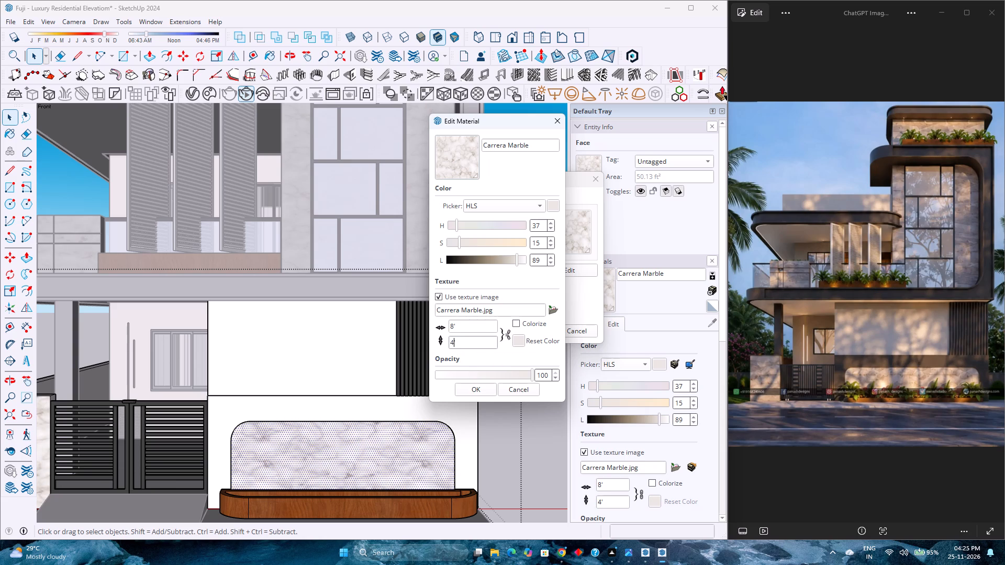
pyautogui.press('BackSpace')
pyautogui.press('3')
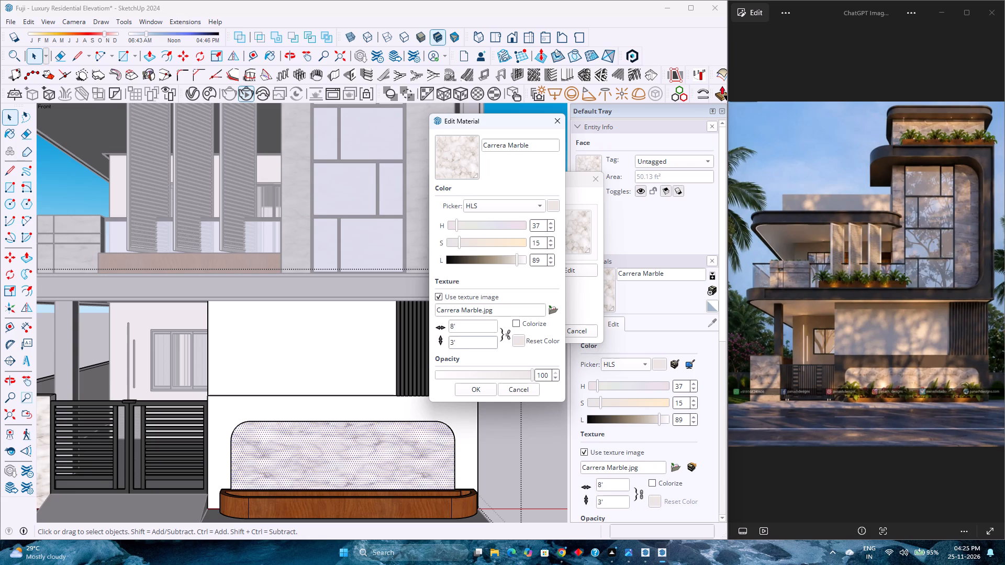
pyautogui.click(481, 390)
pyautogui.click(532, 329)
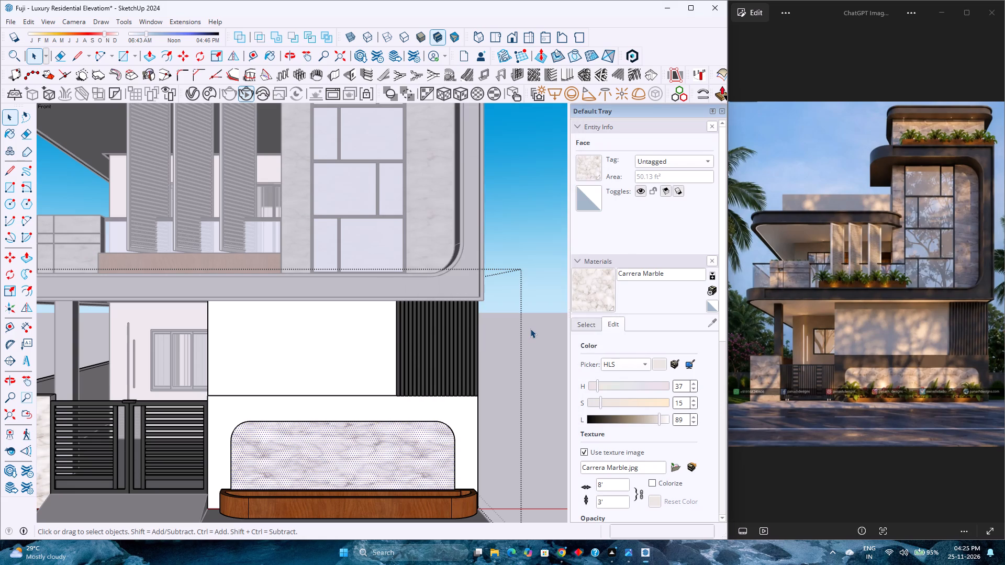
# Leave the front boundary wall's group and save the model.
pyautogui.scroll(-8, 529, 319)
pyautogui.click(220, 411)
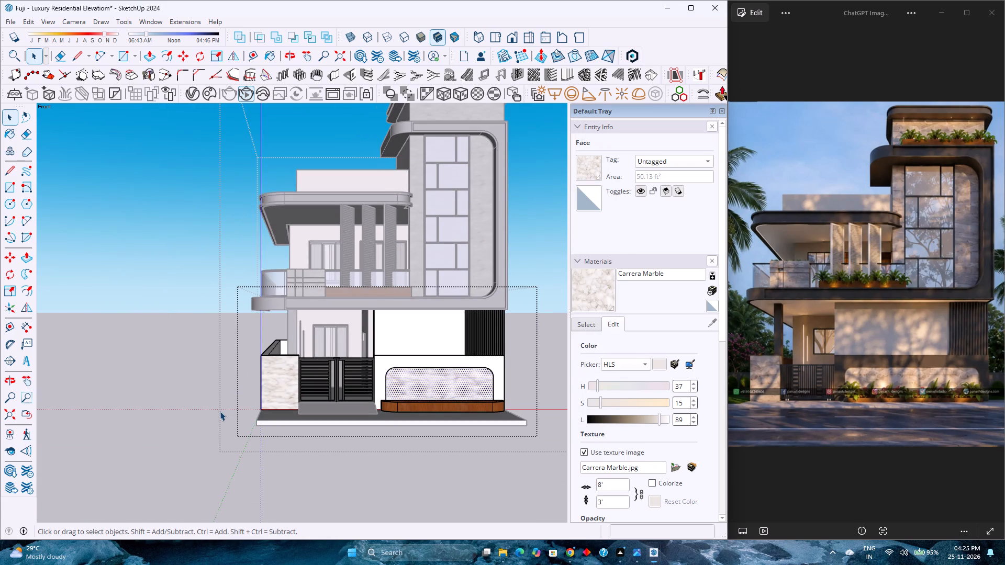
pyautogui.scroll(-3, 252, 397)
pyautogui.scroll(3, 443, 286)
pyautogui.rightClick(443, 286)
pyautogui.scroll(1, 443, 286)
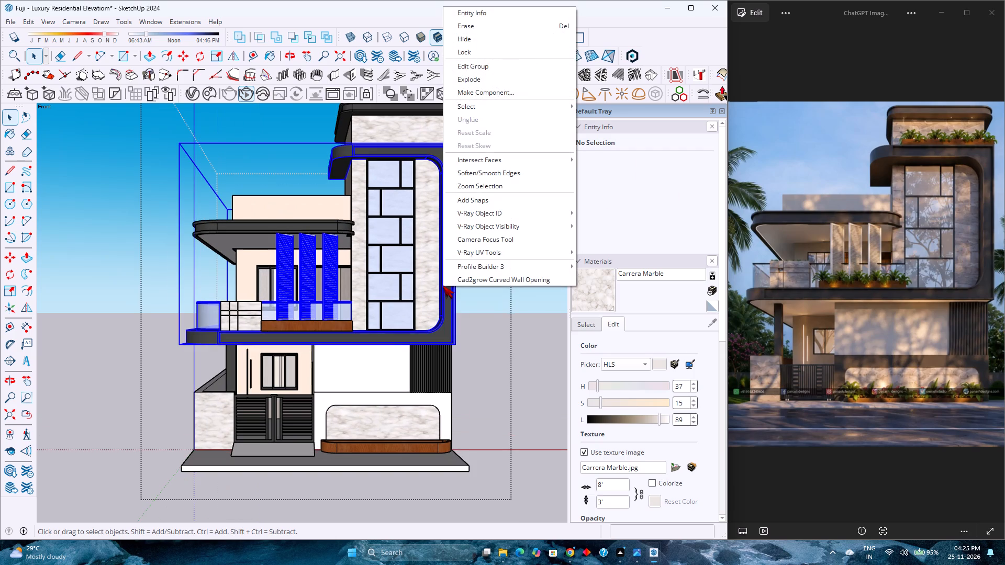
pyautogui.click(500, 354)
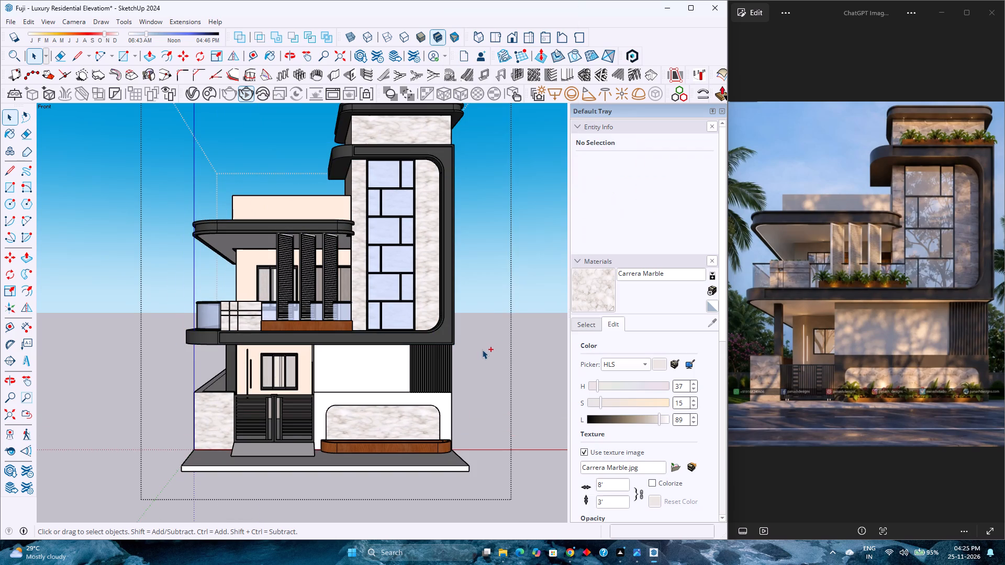
pyautogui.hotkey('ctrl', 's')
# Select the marble face around the tall tower window inside its group, open Carrera Marble for editing and unlock its texture proportions.
pyautogui.doubleClick(425, 291)
pyautogui.scroll(2, 425, 291)
pyautogui.click(427, 290)
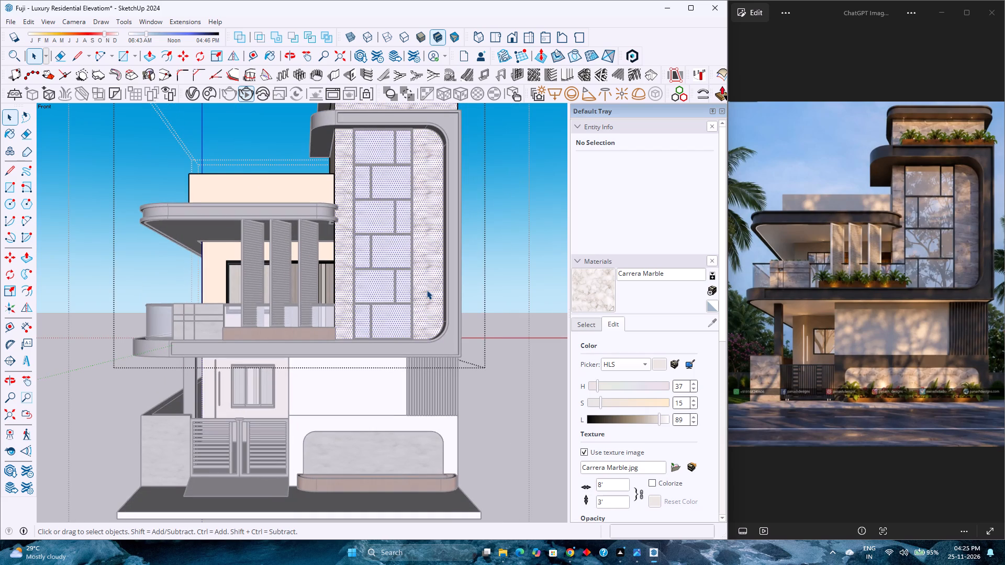
pyautogui.click(597, 173)
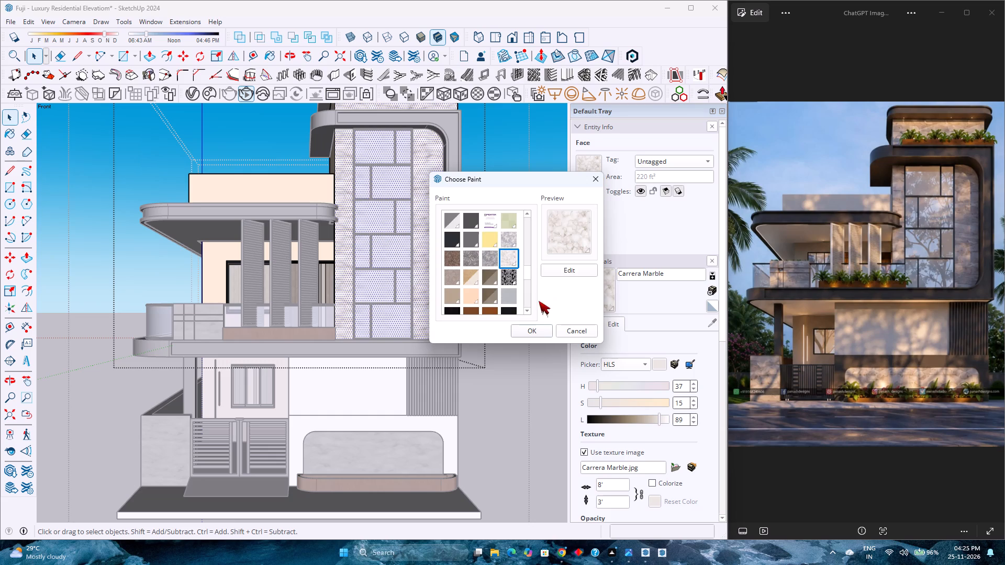
pyautogui.click(570, 273)
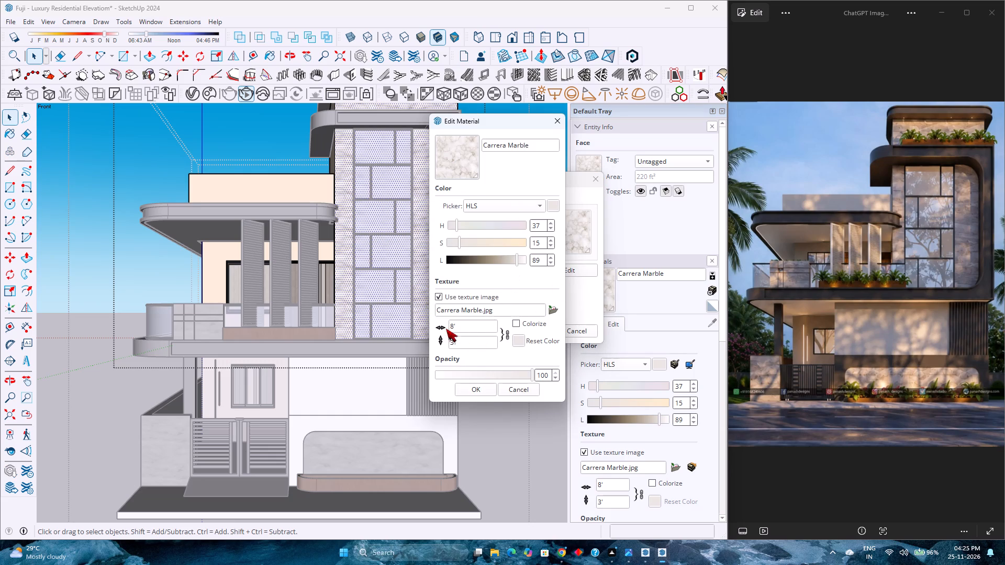
pyautogui.click(509, 335)
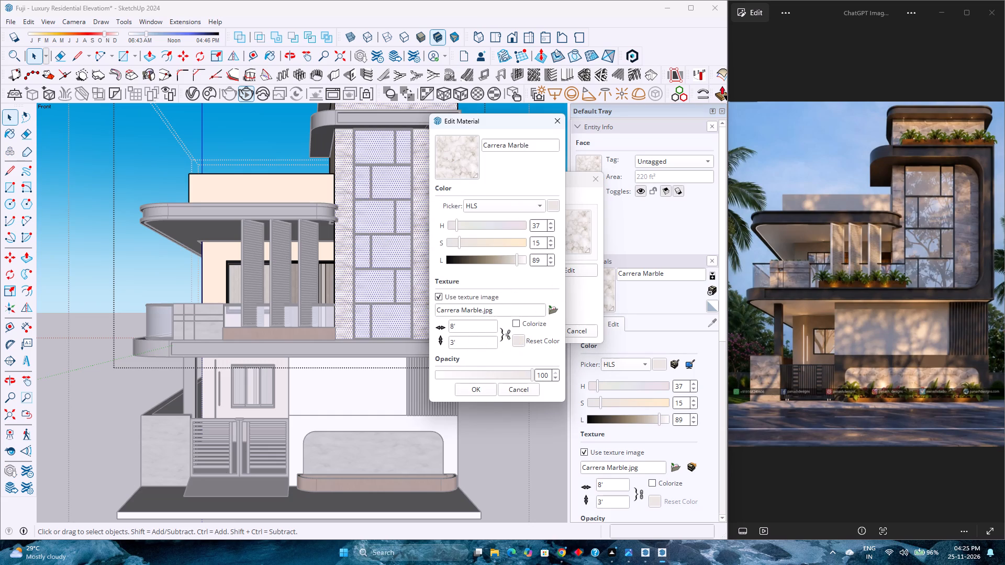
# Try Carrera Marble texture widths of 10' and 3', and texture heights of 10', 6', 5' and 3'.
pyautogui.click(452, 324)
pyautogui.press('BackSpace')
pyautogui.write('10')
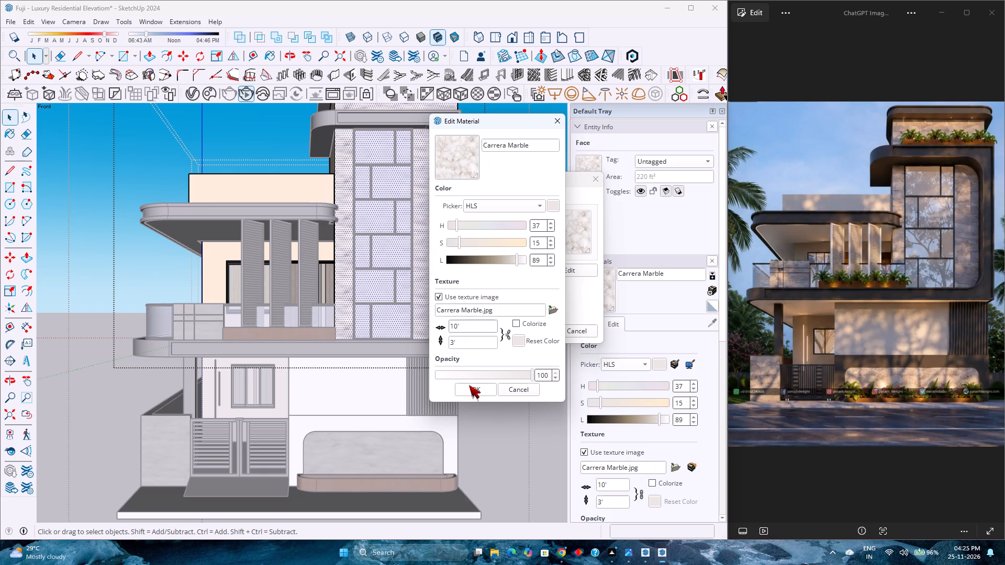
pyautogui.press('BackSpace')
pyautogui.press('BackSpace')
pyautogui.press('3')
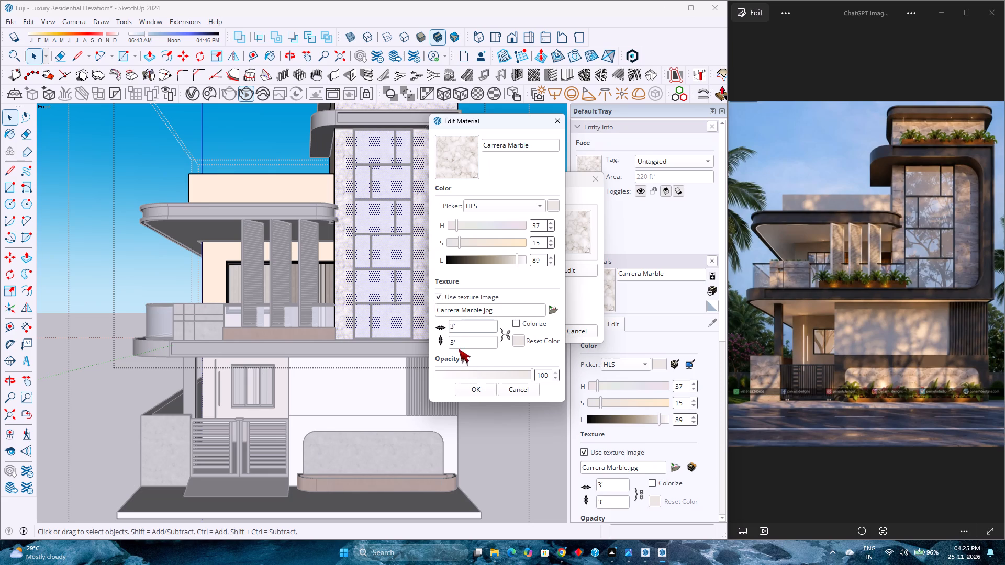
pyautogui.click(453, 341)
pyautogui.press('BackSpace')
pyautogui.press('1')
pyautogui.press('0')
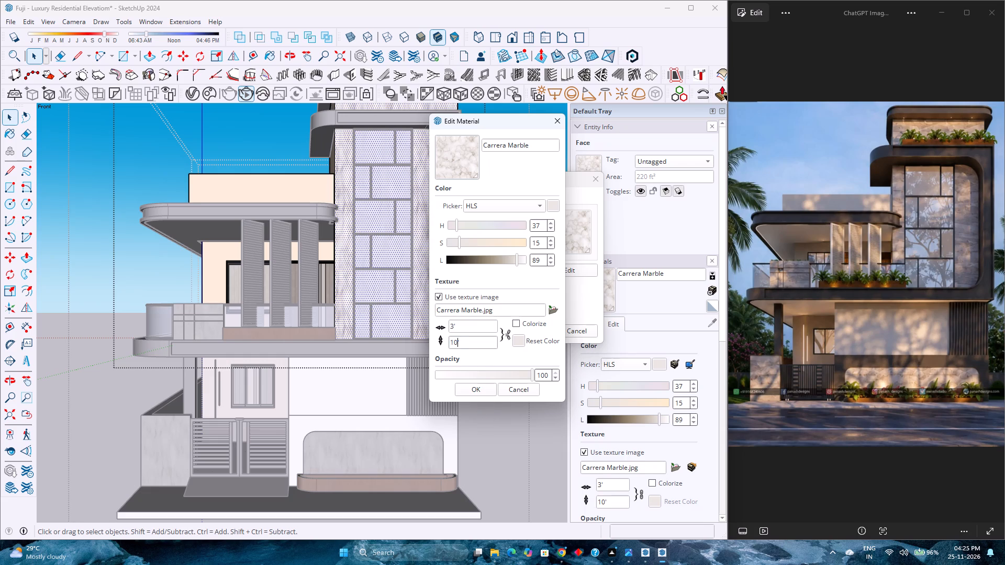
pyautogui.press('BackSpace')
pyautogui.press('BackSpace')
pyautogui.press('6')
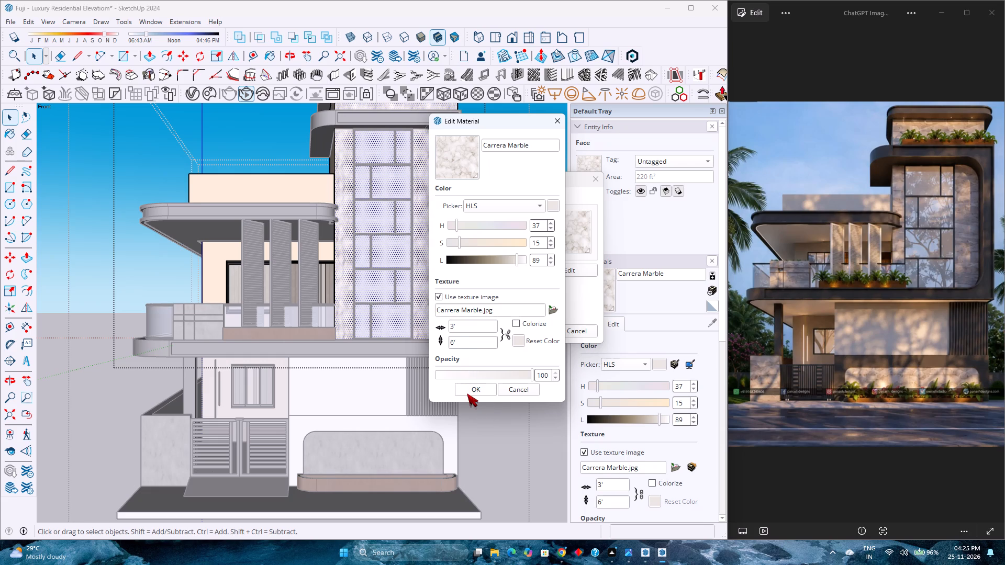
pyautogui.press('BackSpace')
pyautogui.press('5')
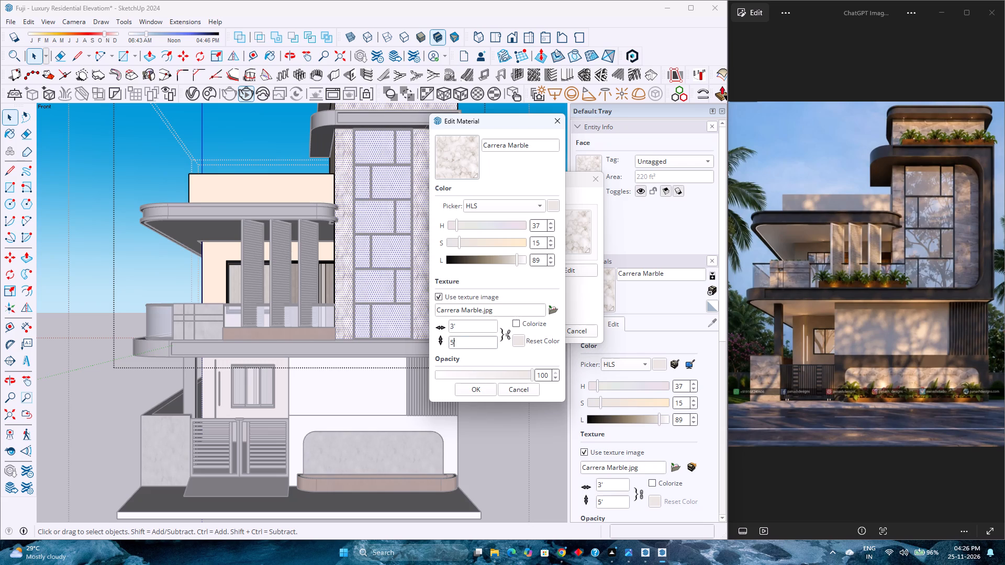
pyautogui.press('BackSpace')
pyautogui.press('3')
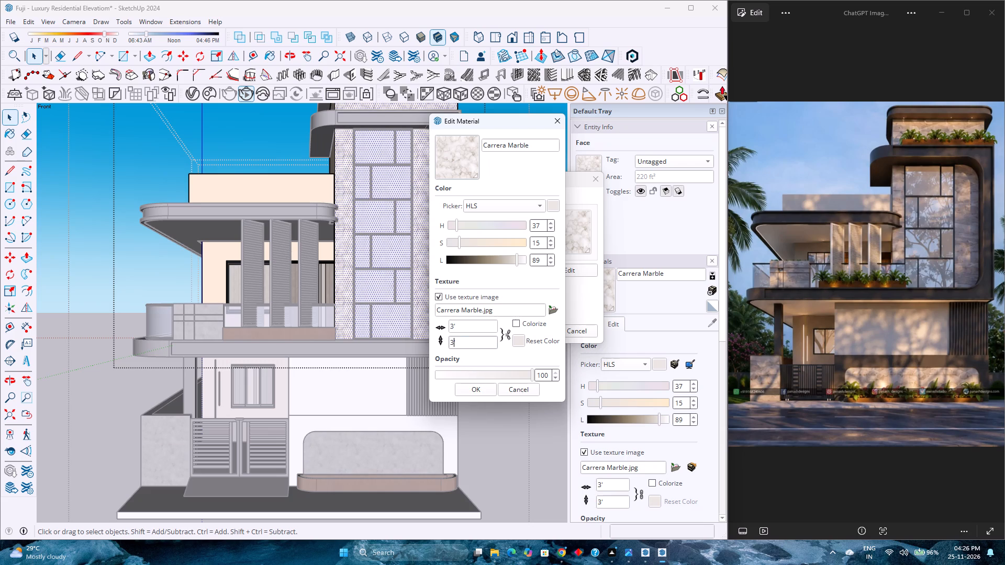
# Set the Carrera Marble texture to 7' wide and 4' high, apply it and leave the tower group.
pyautogui.click(452, 325)
pyautogui.press('BackSpace')
pyautogui.press('7')
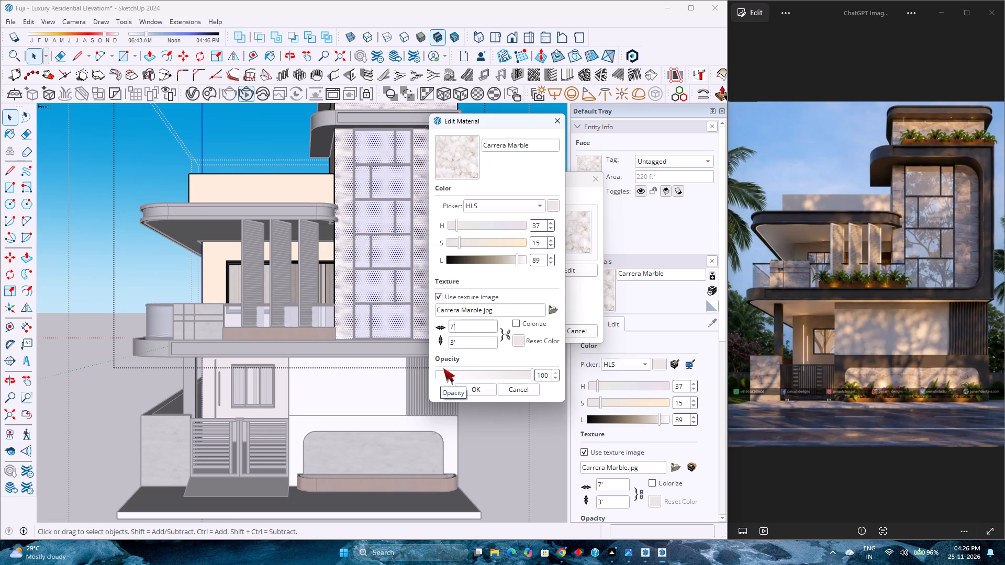
pyautogui.click(453, 343)
pyautogui.press('BackSpace')
pyautogui.press('4')
pyautogui.click(466, 386)
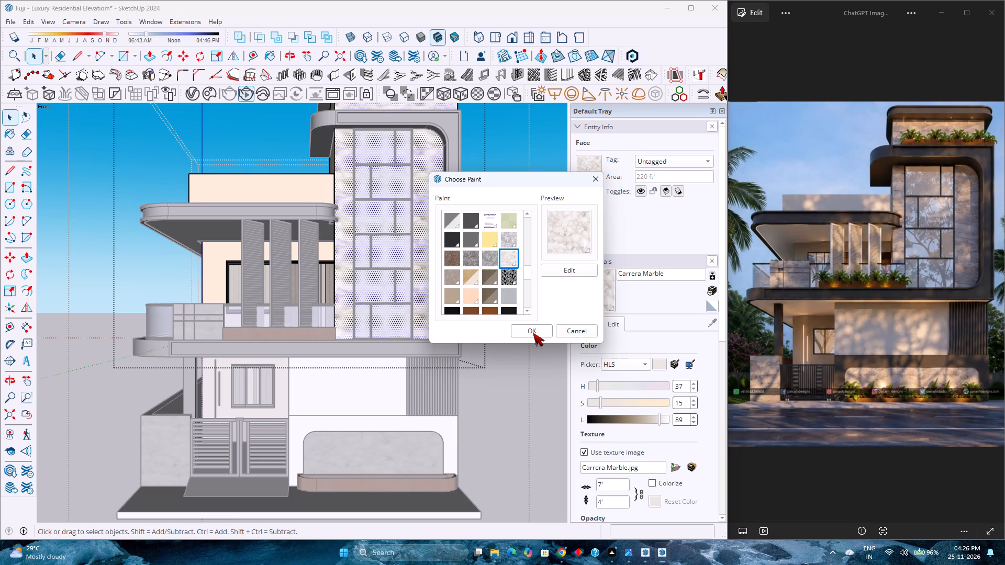
pyautogui.click(533, 333)
pyautogui.click(523, 337)
# Examine the rescaled marble on the boundary wall panel, gate-side wall, balcony and tower against the reference.
pyautogui.scroll(-4, 454, 379)
pyautogui.scroll(3, 361, 431)
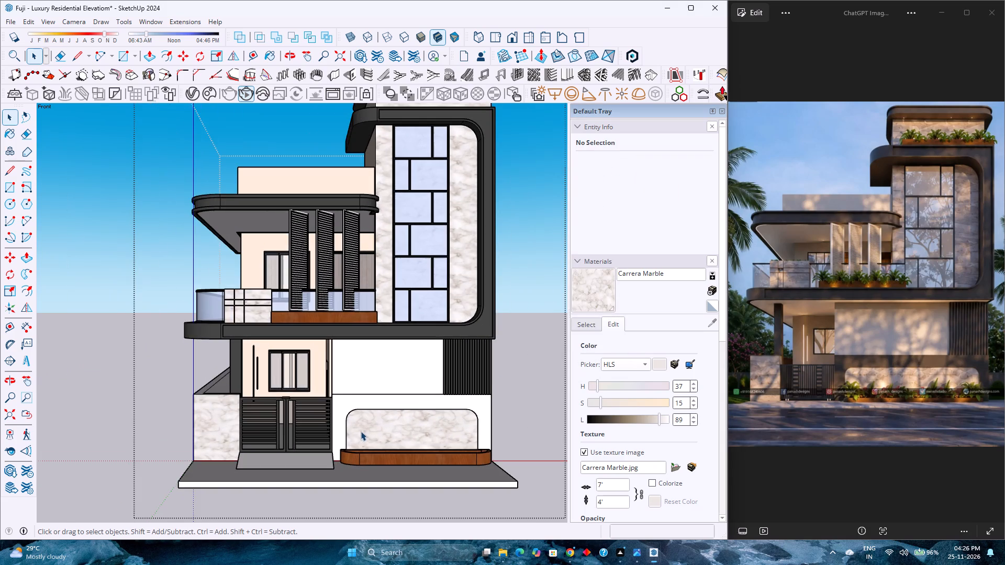
pyautogui.scroll(4, 353, 434)
pyautogui.scroll(-4, 352, 431)
pyautogui.scroll(4, 352, 431)
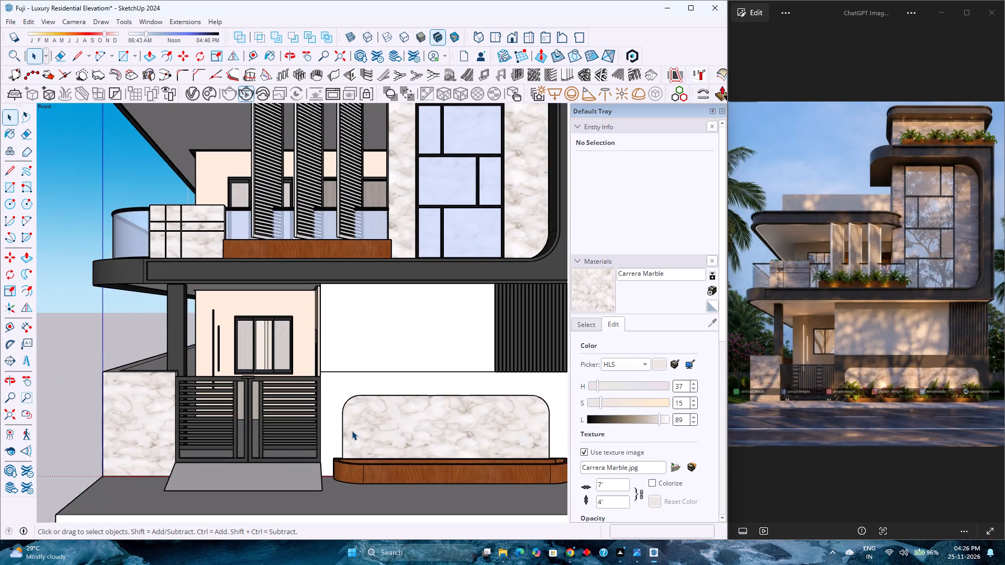
pyautogui.scroll(-2, 352, 431)
pyautogui.scroll(-1, 507, 418)
pyautogui.scroll(-1, 429, 419)
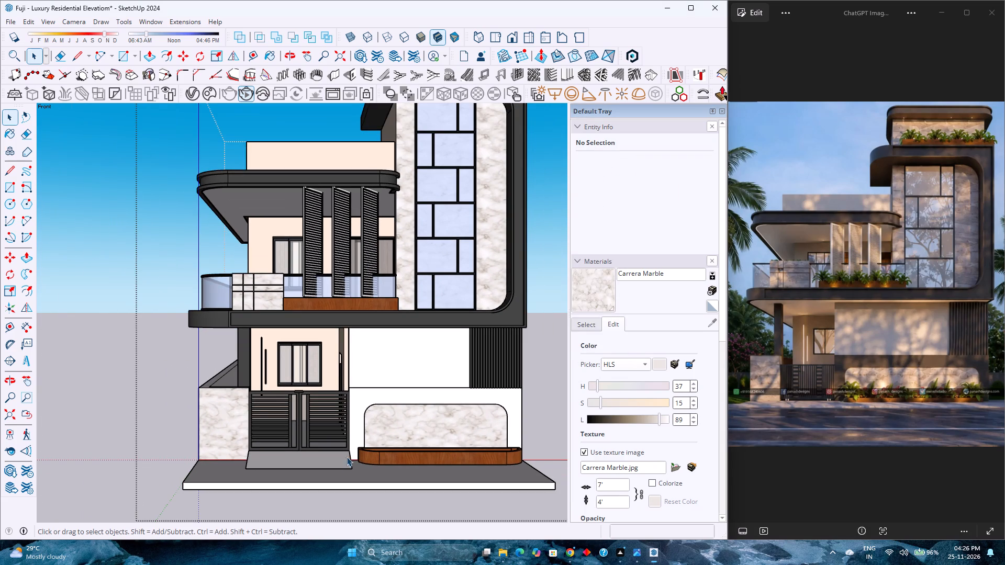
pyautogui.scroll(-3, 351, 442)
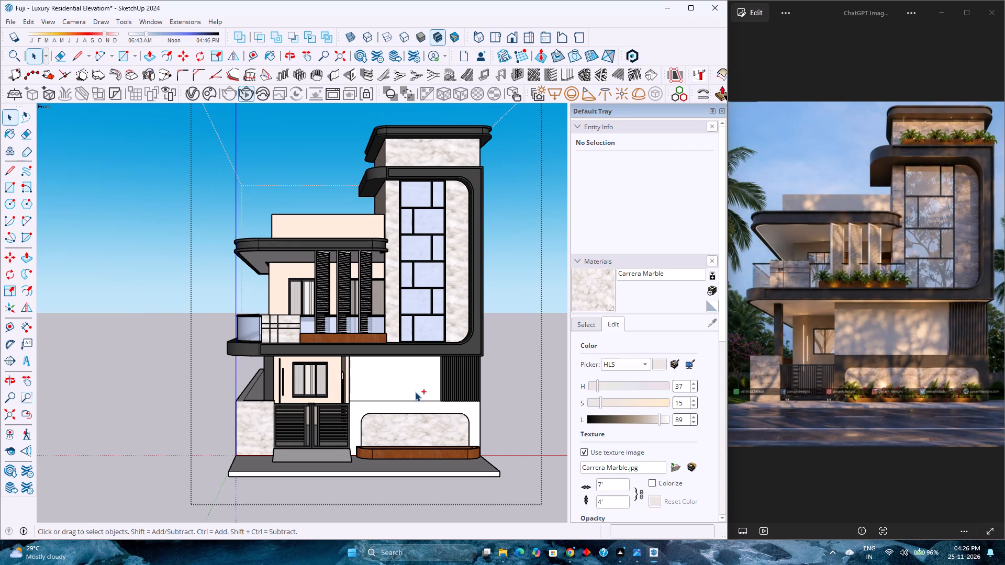
# Save the model.
pyautogui.hotkey('ctrl', 's')
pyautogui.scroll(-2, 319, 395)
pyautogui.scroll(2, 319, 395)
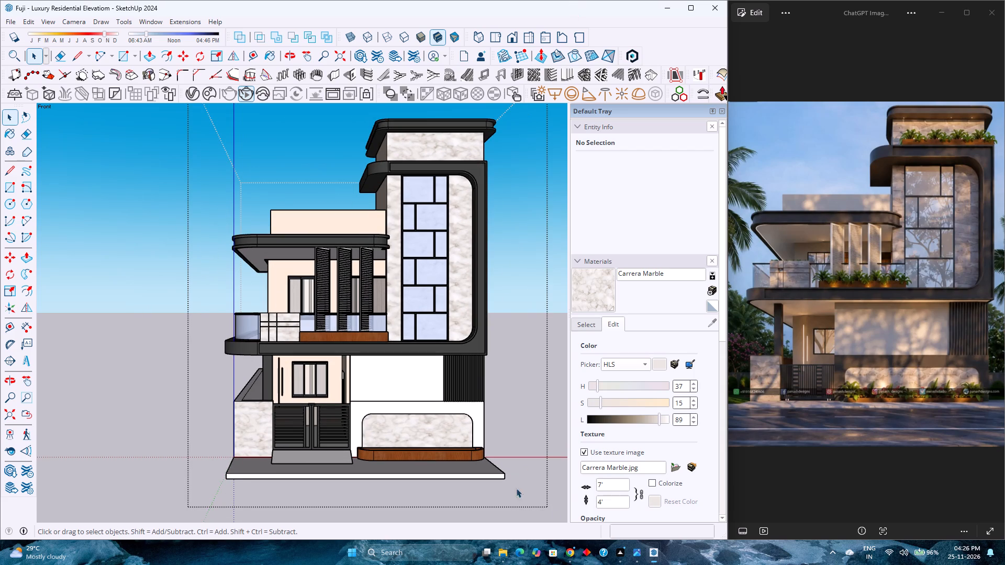
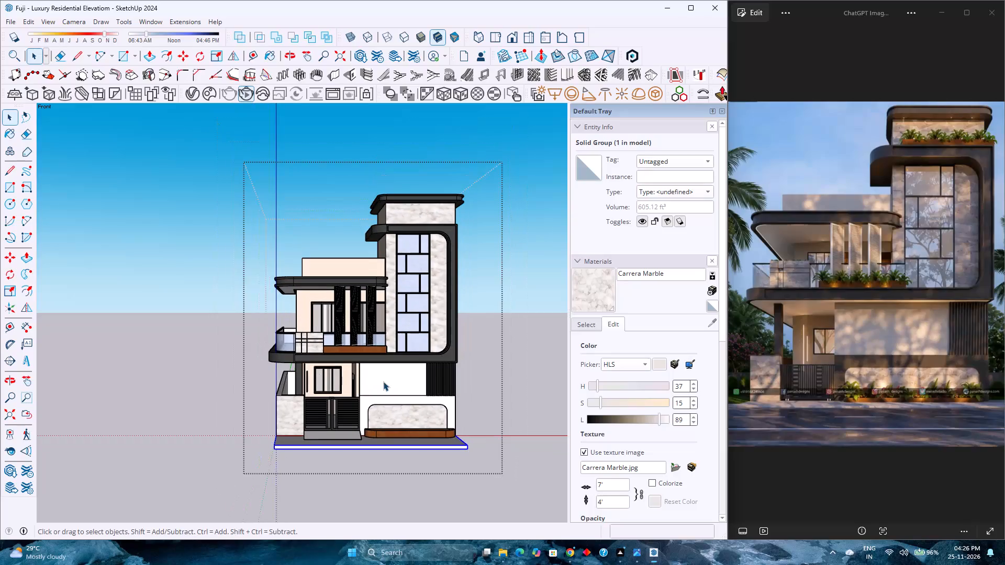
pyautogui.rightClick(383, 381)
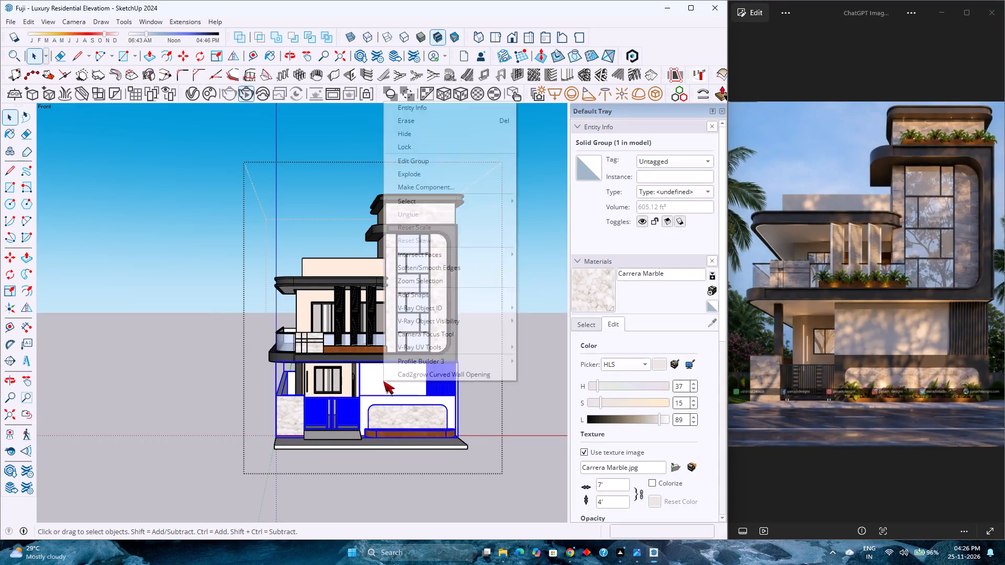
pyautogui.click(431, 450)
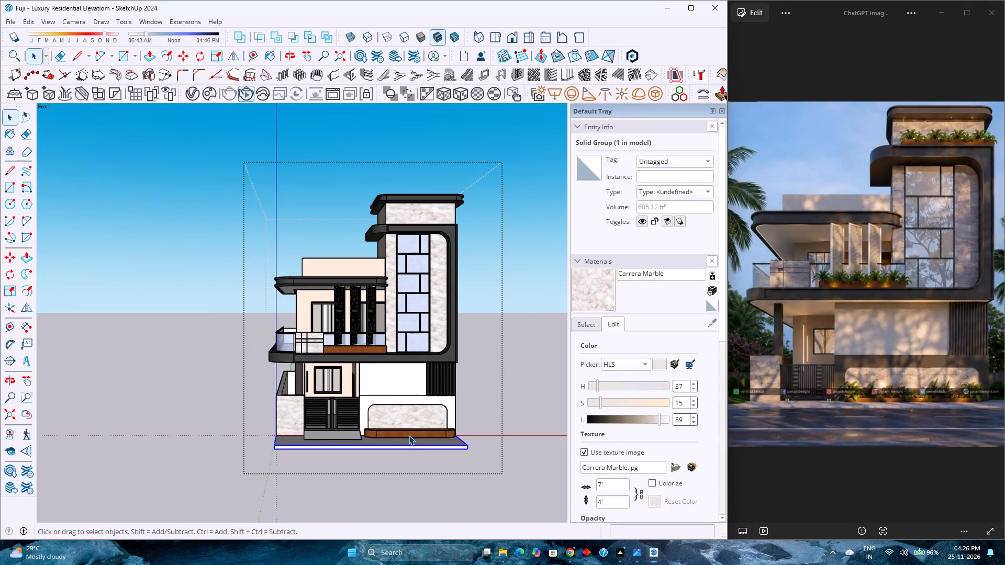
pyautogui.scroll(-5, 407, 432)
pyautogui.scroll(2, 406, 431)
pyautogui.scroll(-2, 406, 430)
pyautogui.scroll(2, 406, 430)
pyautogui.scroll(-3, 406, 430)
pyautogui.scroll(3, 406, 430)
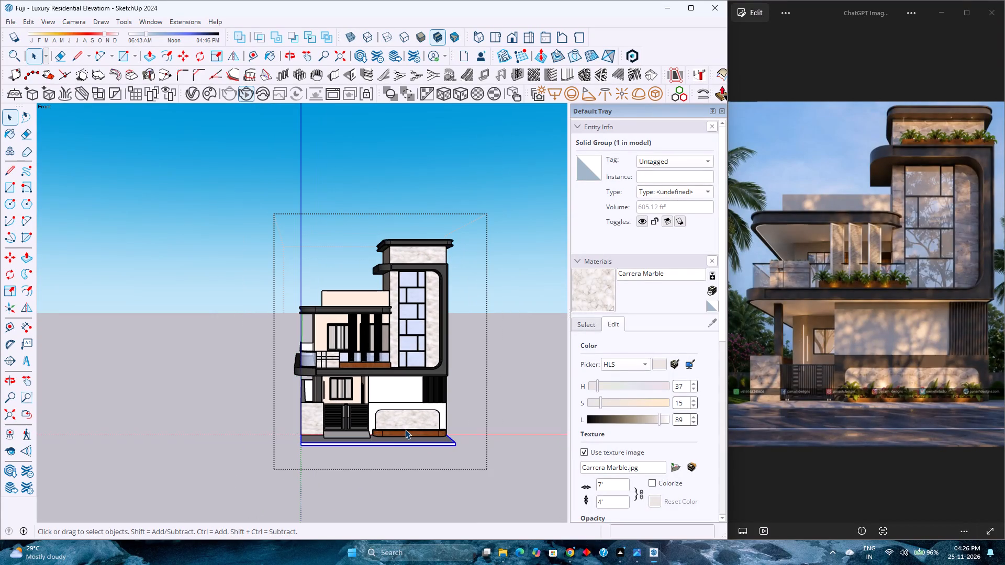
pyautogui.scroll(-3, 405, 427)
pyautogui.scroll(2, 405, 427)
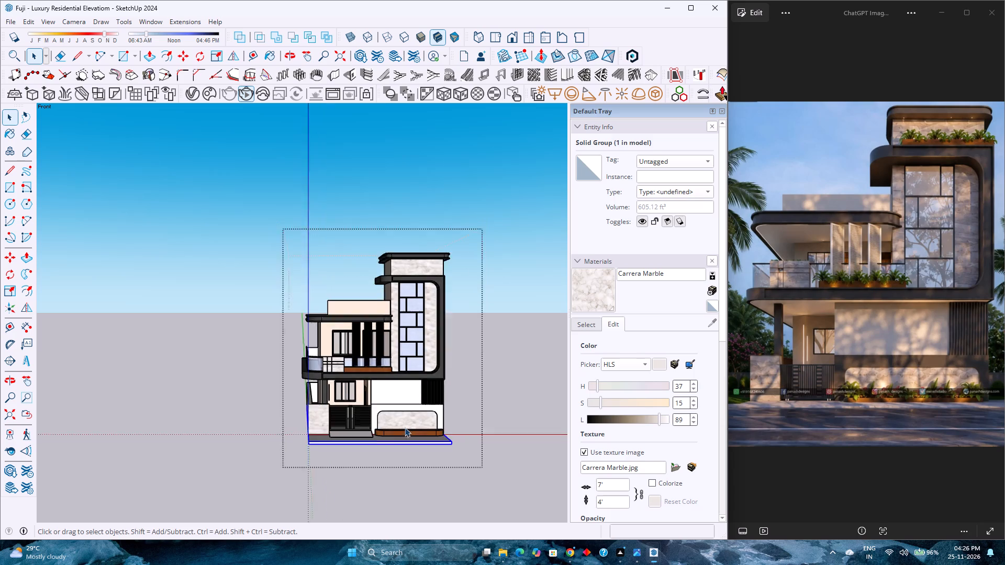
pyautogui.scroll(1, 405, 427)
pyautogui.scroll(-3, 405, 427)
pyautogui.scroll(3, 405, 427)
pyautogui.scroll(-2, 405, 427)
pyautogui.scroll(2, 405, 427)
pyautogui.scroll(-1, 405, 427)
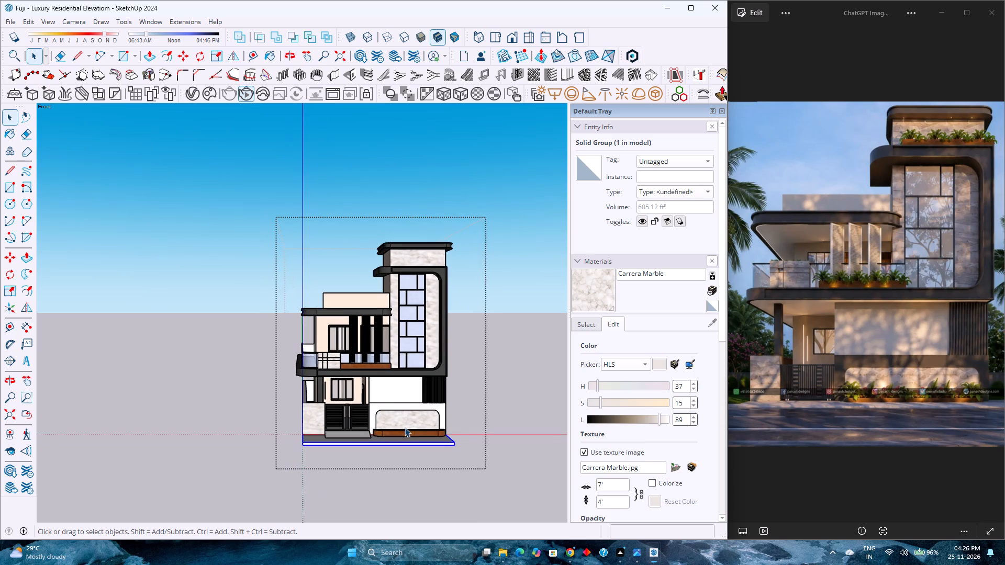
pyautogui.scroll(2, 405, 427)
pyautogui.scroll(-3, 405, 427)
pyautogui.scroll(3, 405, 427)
# Examine the undersides of the roof and balcony slabs, their curved front corner and the porch column from below.
pyautogui.moveTo(313, 398); pyautogui.dragTo(321, 288, button='middle')
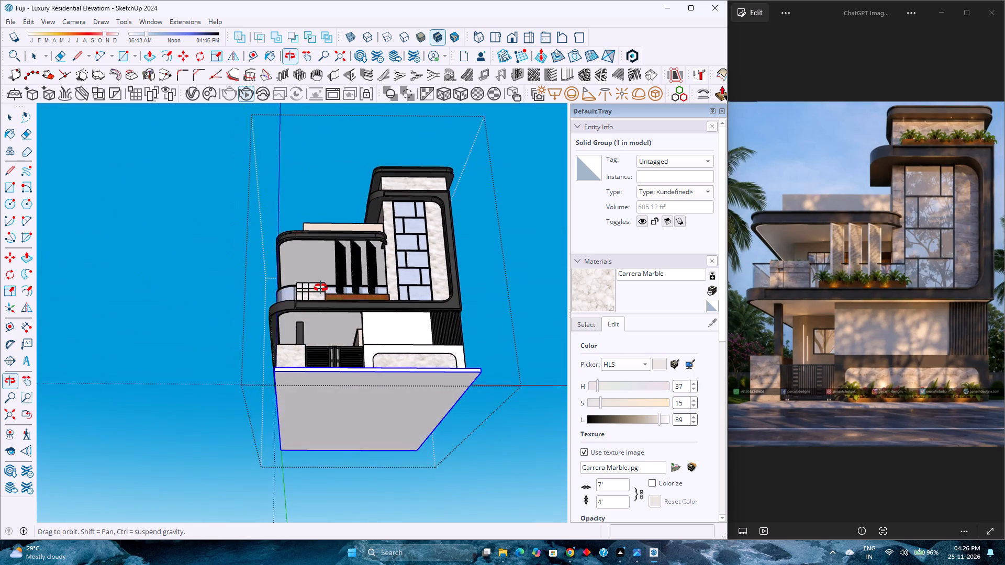
pyautogui.moveTo(321, 288); pyautogui.dragTo(356, 287, button='middle')
pyautogui.scroll(2, 250, 223)
pyautogui.scroll(7, 315, 264)
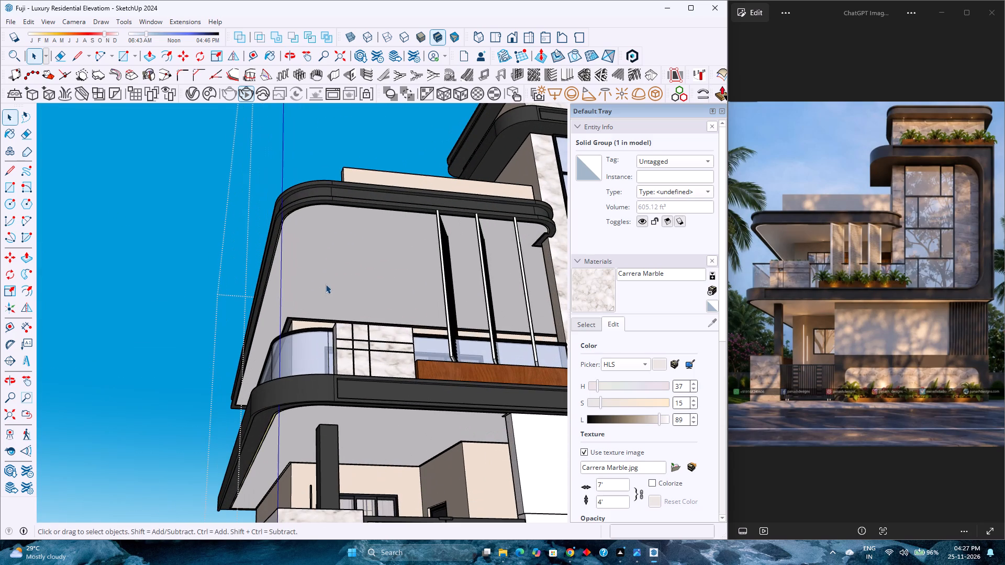
pyautogui.scroll(-3, 353, 281)
pyautogui.moveTo(389, 344); pyautogui.dragTo(291, 351, button='middle')
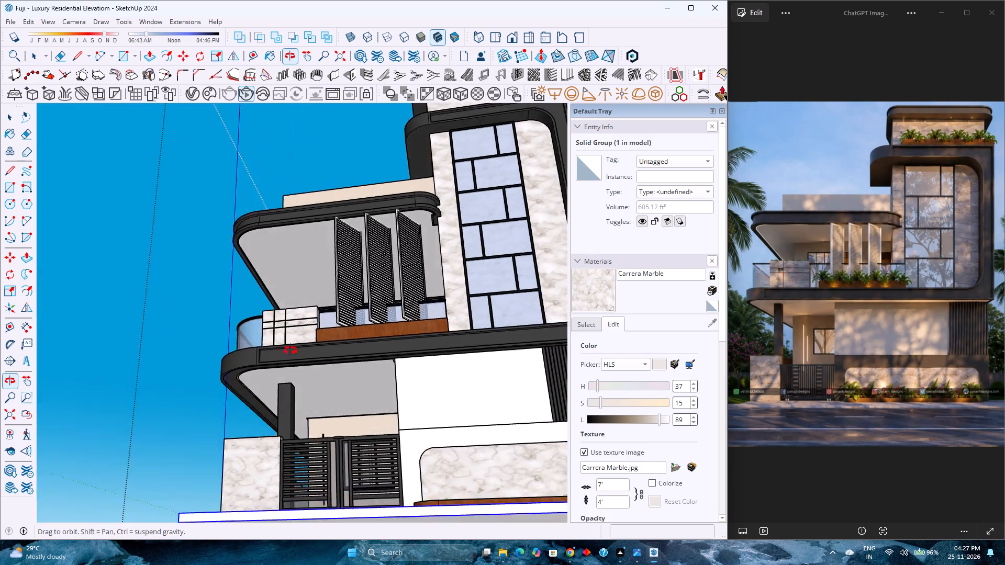
pyautogui.moveTo(291, 351); pyautogui.dragTo(300, 312, button='middle')
pyautogui.moveTo(298, 314); pyautogui.dragTo(289, 322, button='middle')
pyautogui.middleClick(335, 387)
pyautogui.scroll(-3, 277, 359)
pyautogui.moveTo(271, 371); pyautogui.dragTo(316, 397, button='middle')
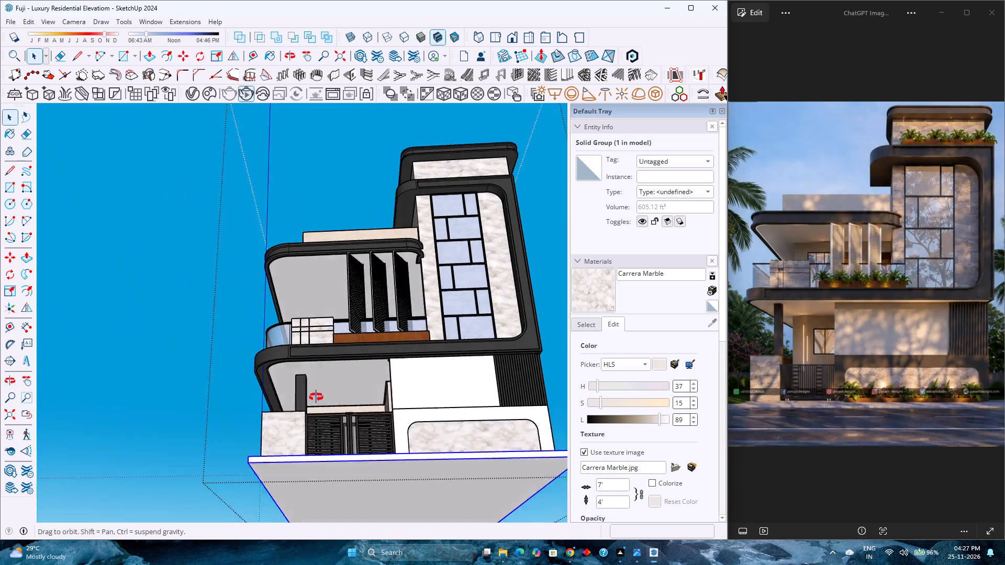
pyautogui.moveTo(316, 397); pyautogui.dragTo(541, 347, button='middle')
pyautogui.middleClick(541, 347)
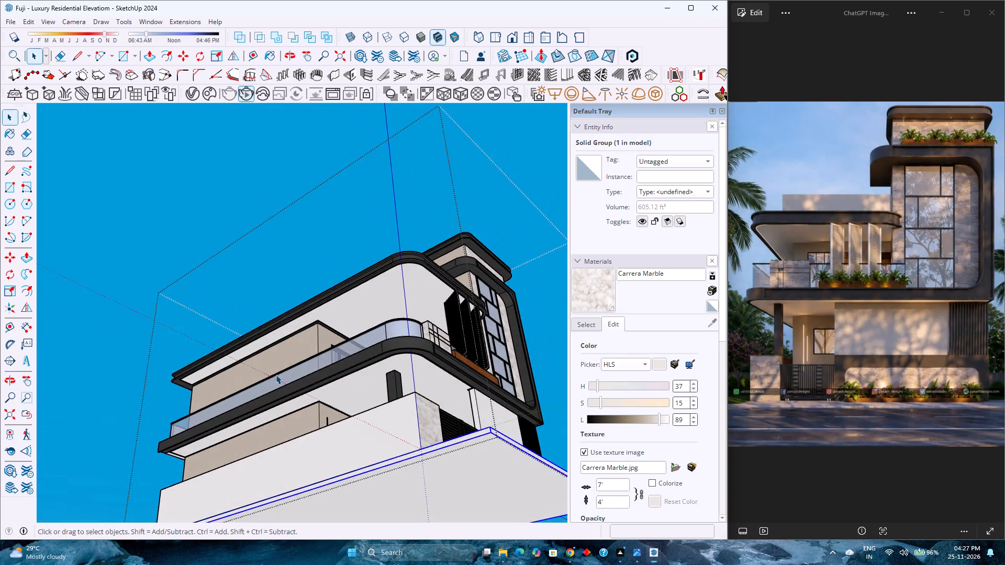
pyautogui.moveTo(276, 375); pyautogui.dragTo(361, 404, button='middle')
pyautogui.moveTo(366, 365); pyautogui.dragTo(341, 330, button='middle')
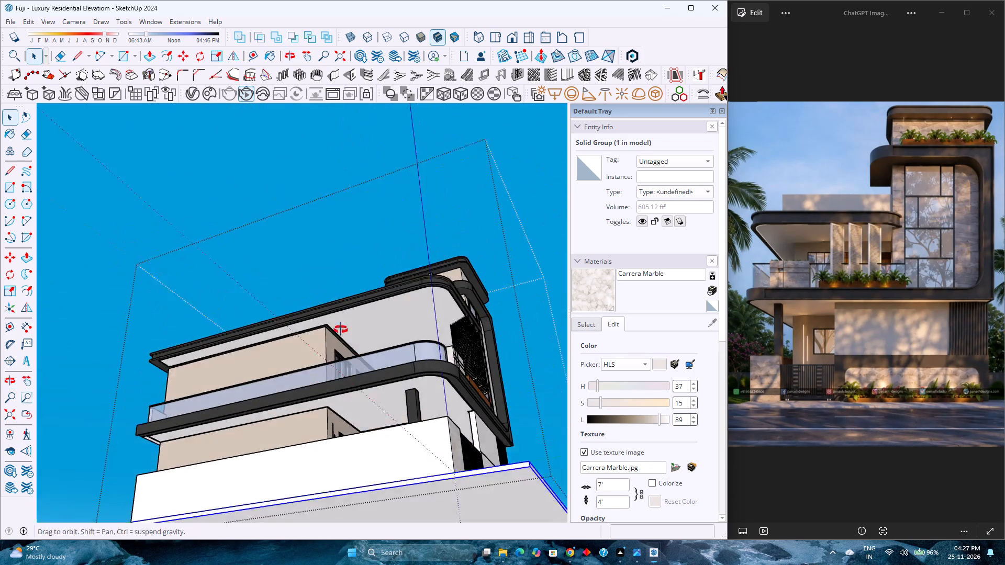
pyautogui.moveTo(341, 330); pyautogui.dragTo(318, 312, button='middle')
pyautogui.scroll(3, 352, 353)
pyautogui.scroll(-4, 318, 355)
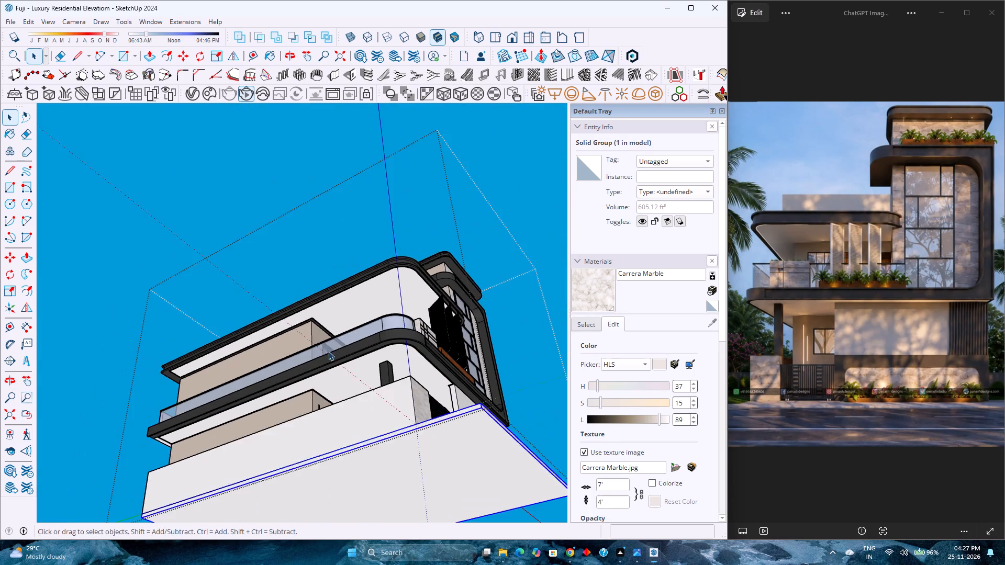
pyautogui.moveTo(348, 346); pyautogui.dragTo(93, 360, button='middle')
pyautogui.scroll(8, 287, 349)
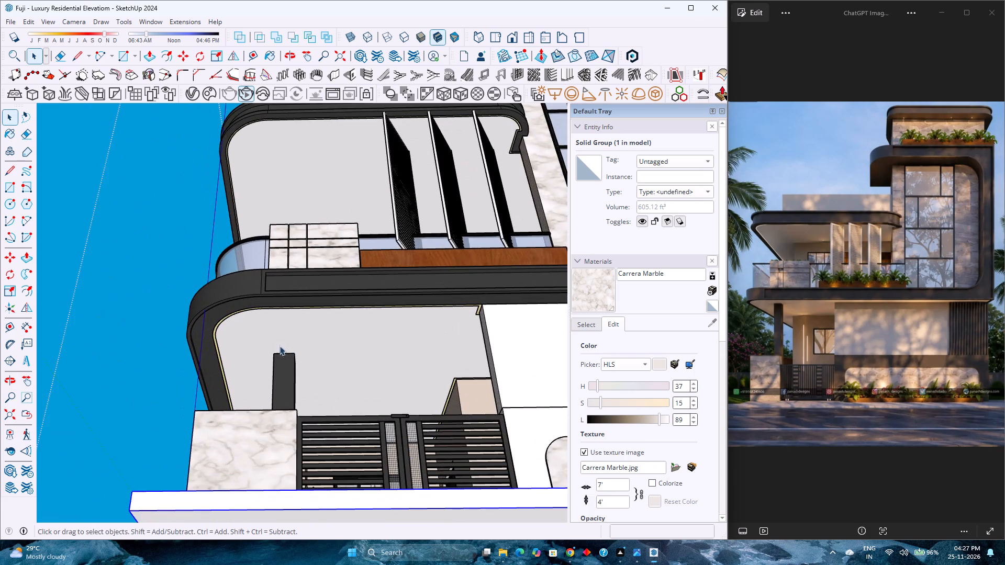
pyautogui.scroll(5, 218, 334)
pyautogui.scroll(-3, 215, 336)
pyautogui.scroll(3, 214, 337)
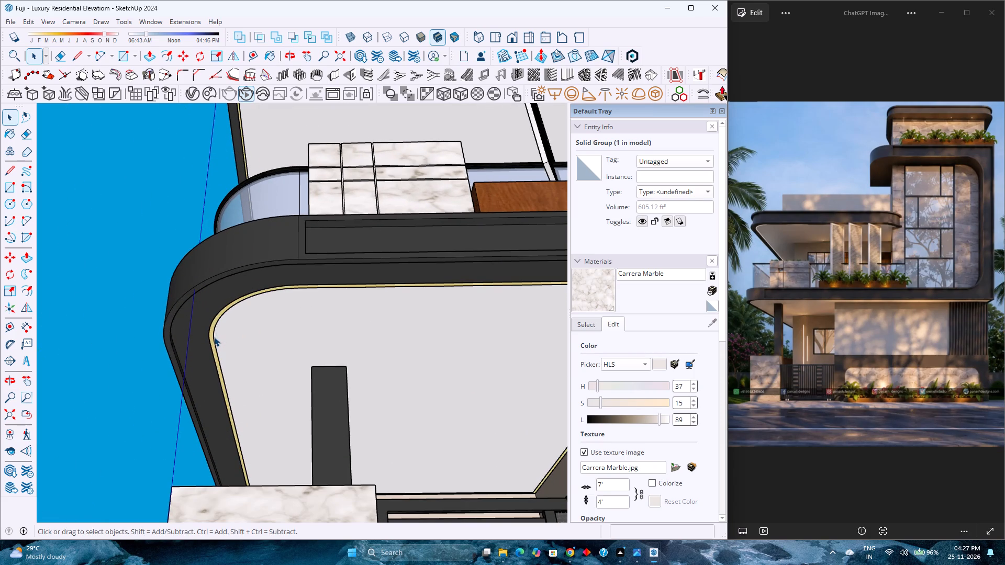
pyautogui.scroll(-13, 214, 337)
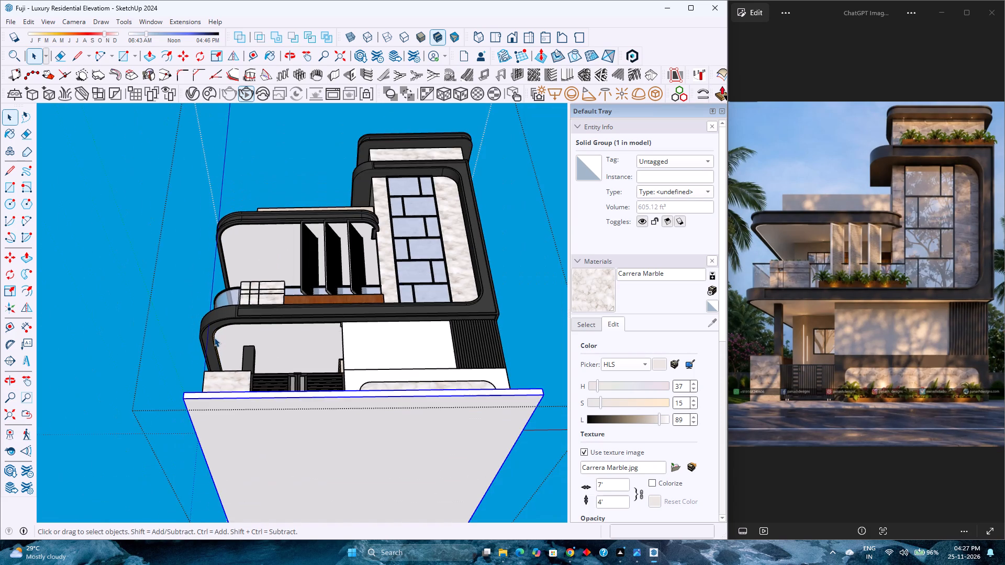
# Examine the front facade and the overall massing from the gate-side corner.
pyautogui.moveTo(366, 334); pyautogui.dragTo(346, 461, button='middle')
pyautogui.scroll(4, 411, 438)
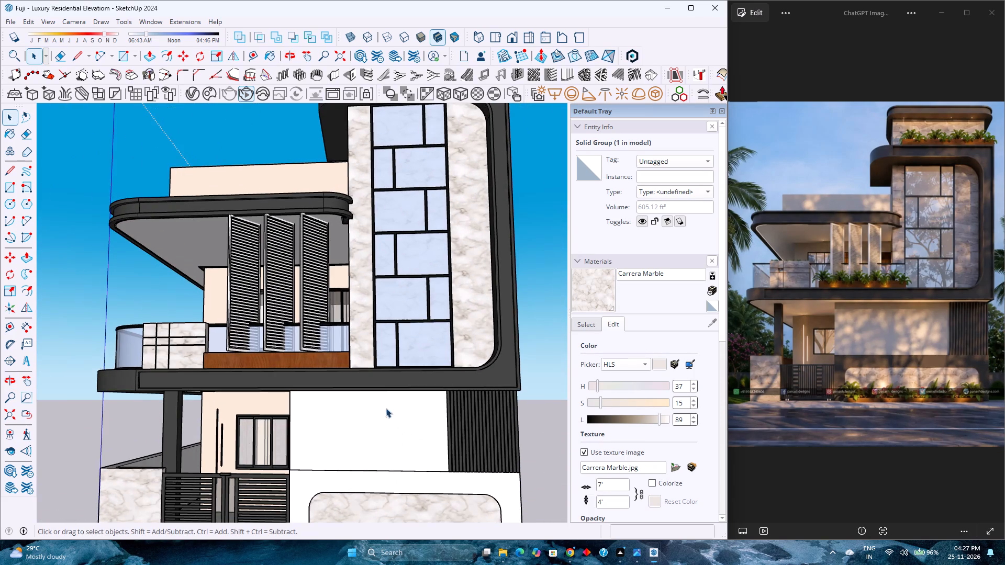
pyautogui.scroll(-8, 316, 330)
pyautogui.moveTo(286, 355); pyautogui.dragTo(465, 447, button='middle')
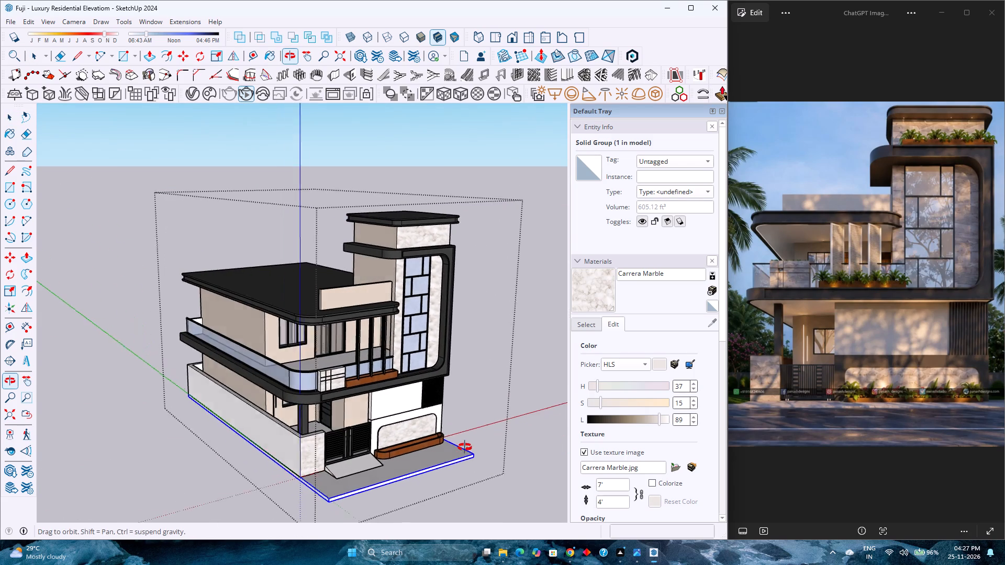
pyautogui.moveTo(465, 447); pyautogui.dragTo(467, 447, button='middle')
pyautogui.middleClick(467, 447)
pyautogui.scroll(4, 263, 371)
pyautogui.scroll(-5, 263, 371)
pyautogui.scroll(1, 263, 371)
pyautogui.scroll(-4, 262, 370)
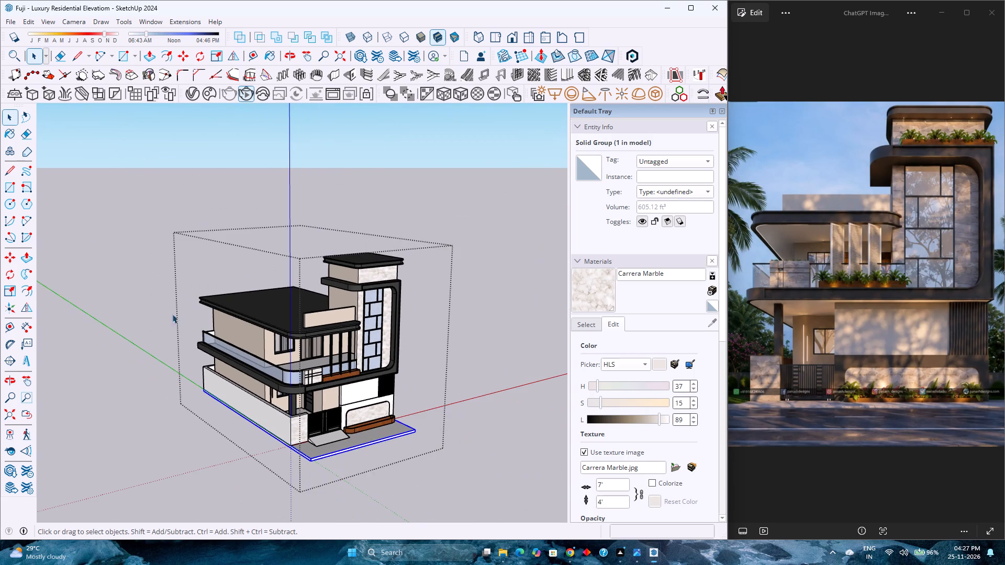
pyautogui.scroll(8, 199, 343)
# Inspect the rear end of the side balcony's glass railing and handrail where it meets the back wall.
pyautogui.moveTo(195, 340); pyautogui.dragTo(464, 391, button='middle')
pyautogui.middleClick(464, 391)
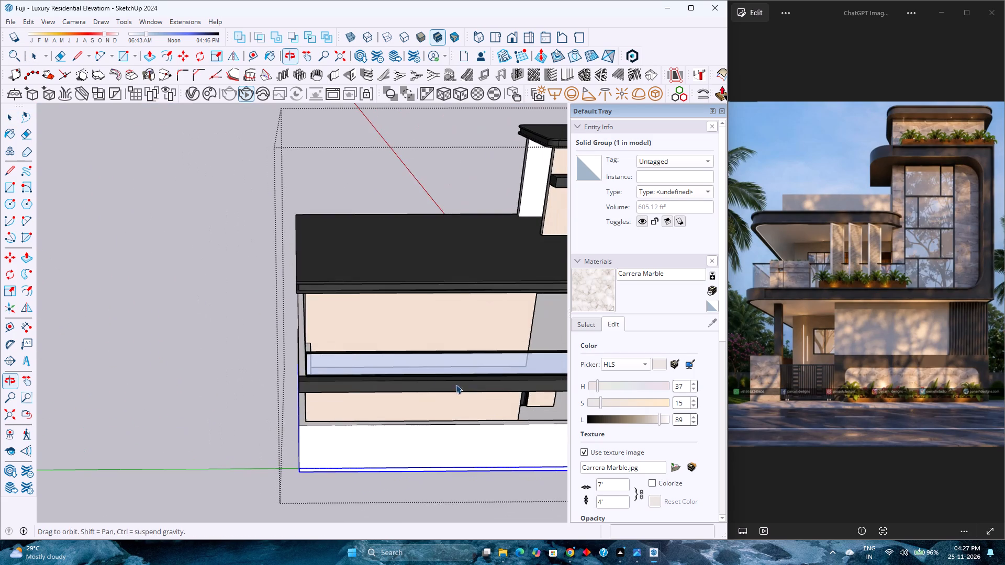
pyautogui.scroll(5, 322, 363)
pyautogui.scroll(6, 278, 368)
pyautogui.scroll(5, 295, 314)
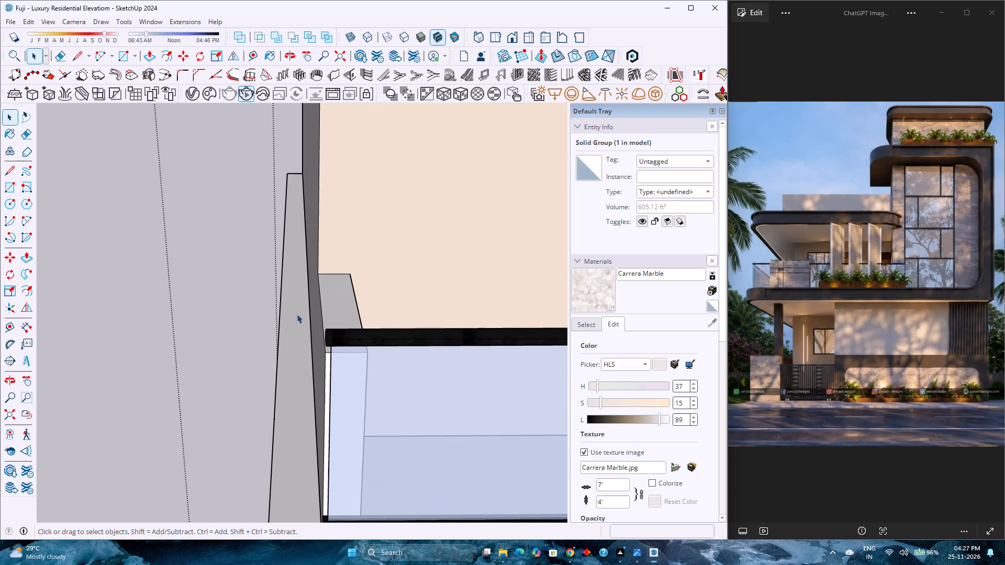
pyautogui.scroll(5, 331, 361)
pyautogui.moveTo(317, 361); pyautogui.dragTo(440, 321, button='middle')
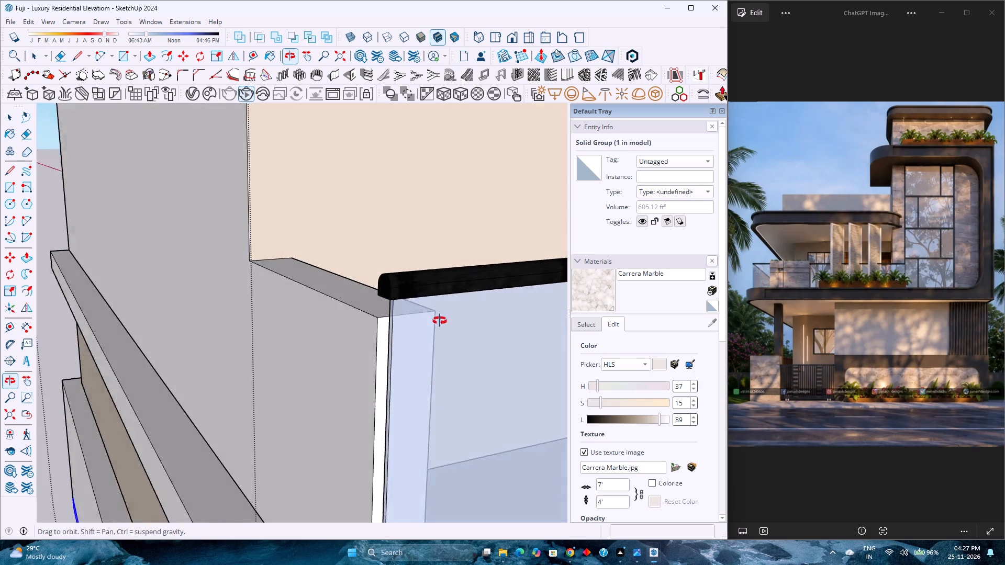
pyautogui.moveTo(440, 321); pyautogui.dragTo(612, 311, button='middle')
pyautogui.scroll(4, 368, 280)
pyautogui.scroll(-4, 285, 281)
pyautogui.scroll(3, 397, 274)
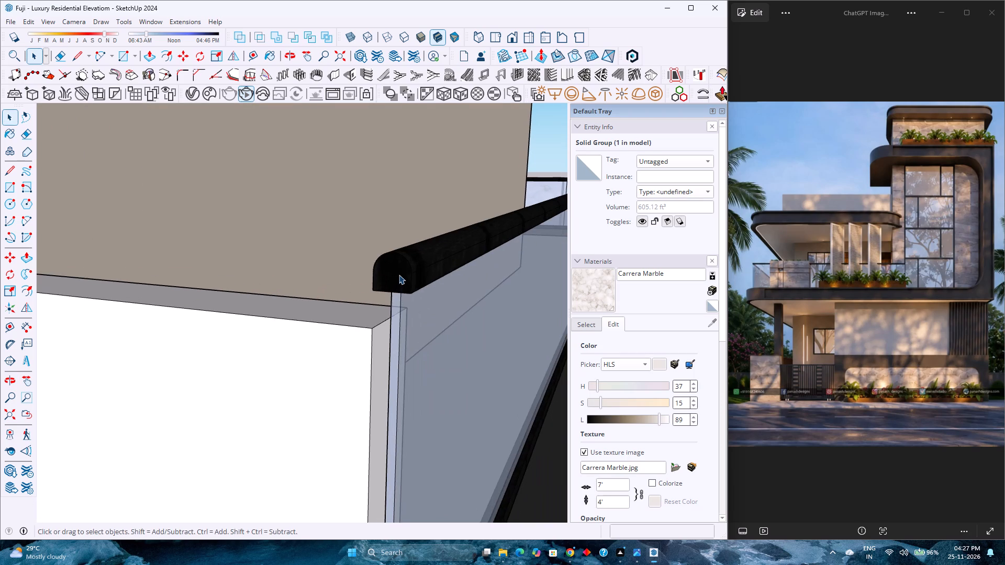
pyautogui.scroll(11, 399, 275)
pyautogui.moveTo(411, 288); pyautogui.dragTo(160, 292, button='middle')
pyautogui.middleClick(156, 293)
pyautogui.middleClick(155, 293)
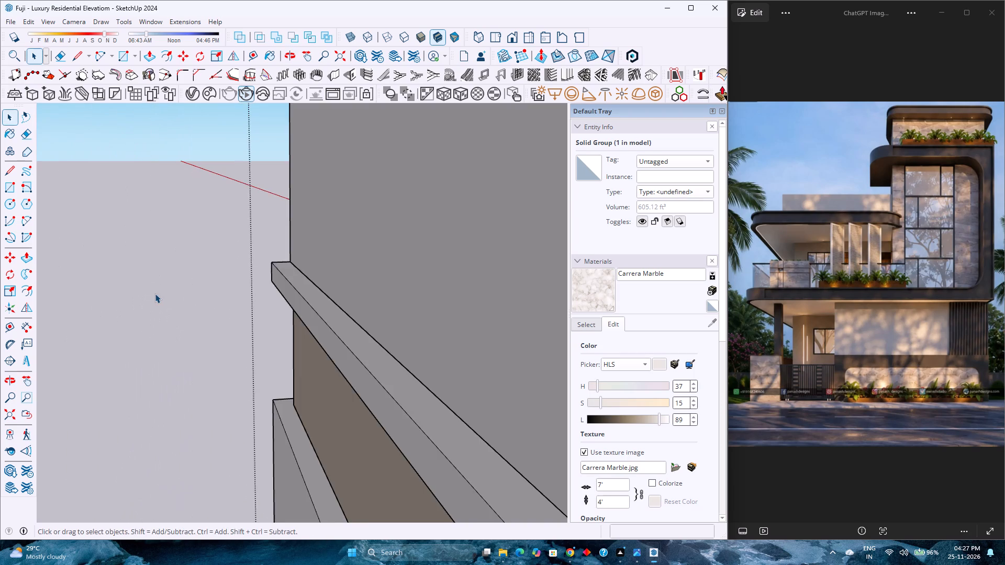
pyautogui.scroll(-19, 157, 293)
pyautogui.scroll(-2, 154, 289)
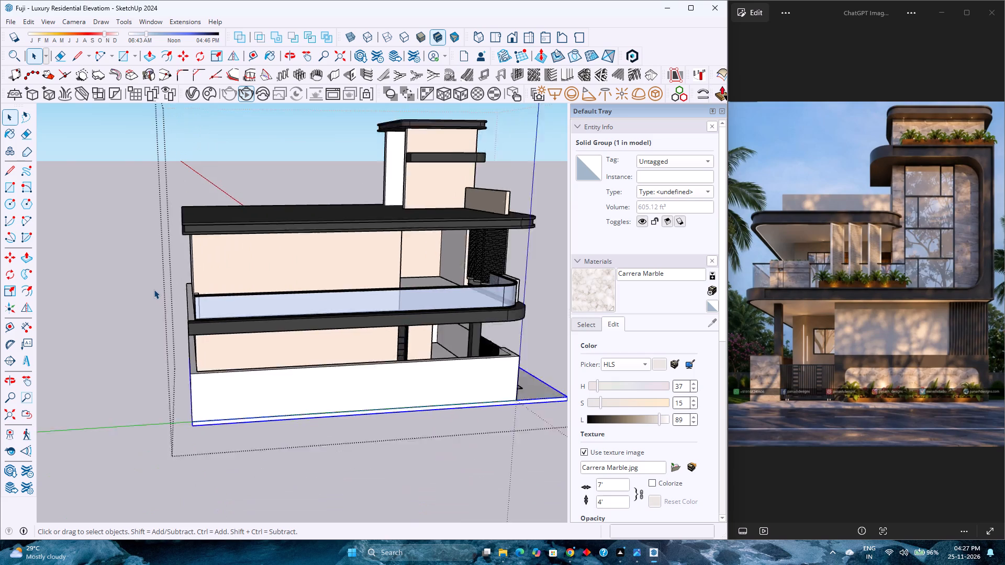
# Examine the side and rear elevations of the house, including the roof, tower back and boundary walls.
pyautogui.scroll(-7, 154, 289)
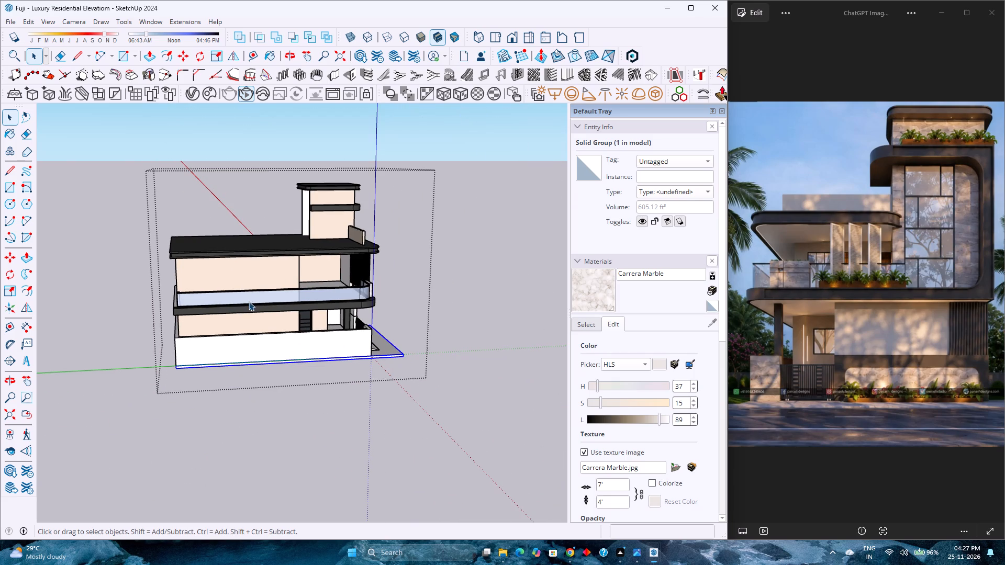
pyautogui.scroll(-4, 246, 299)
pyautogui.scroll(6, 168, 285)
pyautogui.moveTo(168, 285); pyautogui.dragTo(197, 288, button='middle')
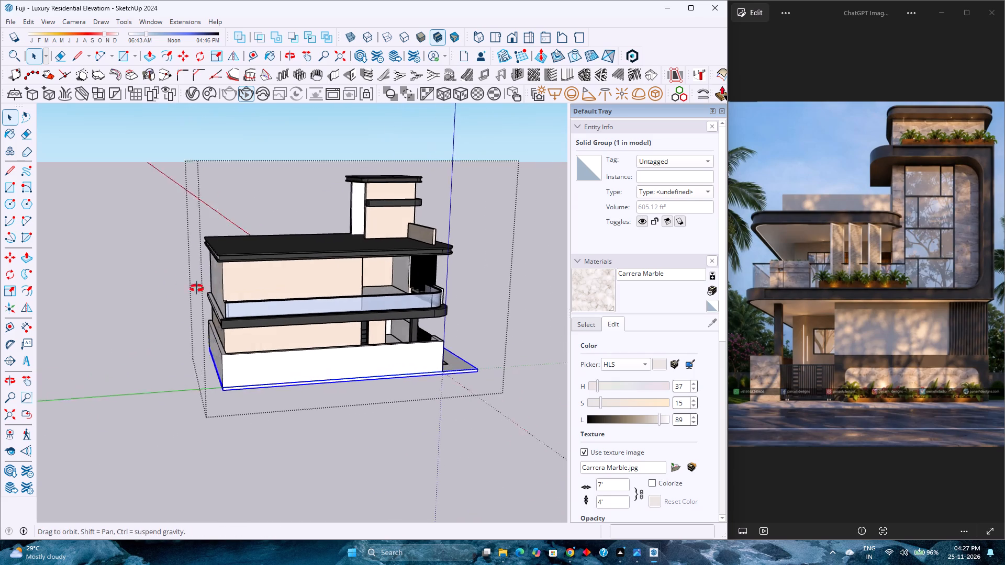
pyautogui.moveTo(197, 288); pyautogui.dragTo(437, 300, button='middle')
pyautogui.moveTo(437, 300); pyautogui.dragTo(446, 298, button='middle')
pyautogui.middleClick(448, 298)
pyautogui.scroll(4, 188, 264)
pyautogui.scroll(-5, 185, 263)
pyautogui.moveTo(191, 265); pyautogui.dragTo(242, 278, button='middle')
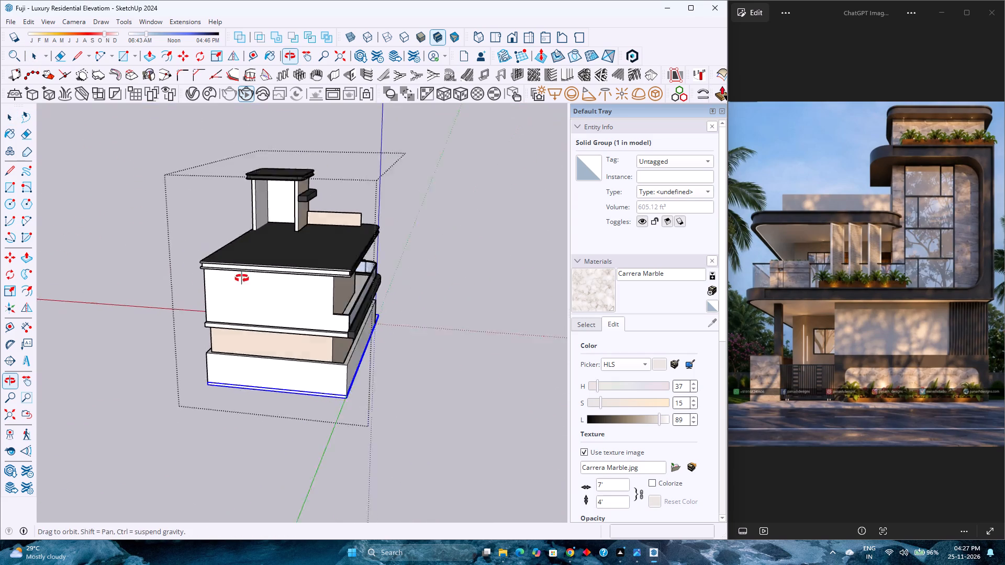
pyautogui.moveTo(242, 278); pyautogui.dragTo(509, 285, button='middle')
pyautogui.middleClick(509, 285)
pyautogui.scroll(4, 82, 231)
pyautogui.moveTo(83, 231); pyautogui.dragTo(197, 228, button='middle')
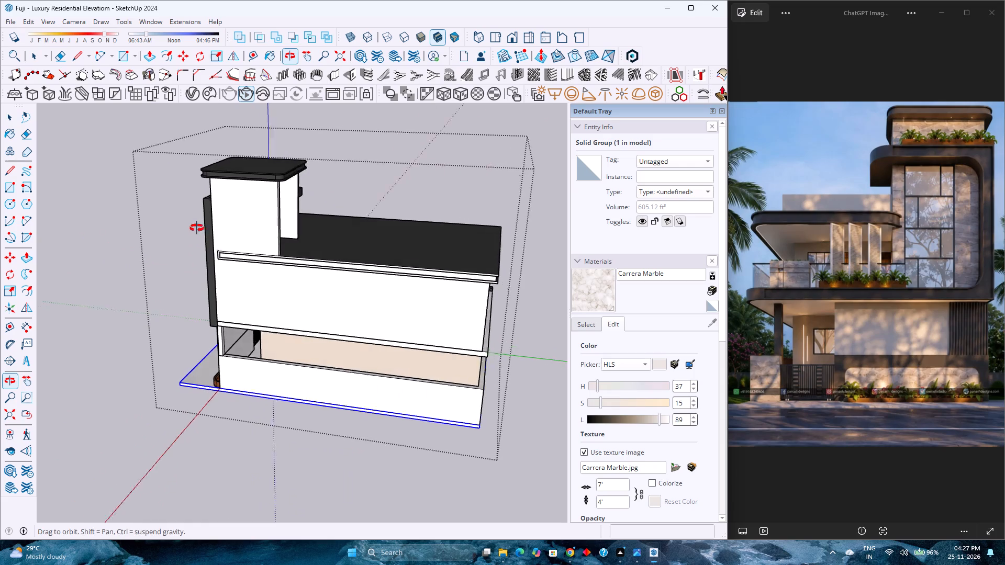
pyautogui.moveTo(197, 228); pyautogui.dragTo(196, 228, button='middle')
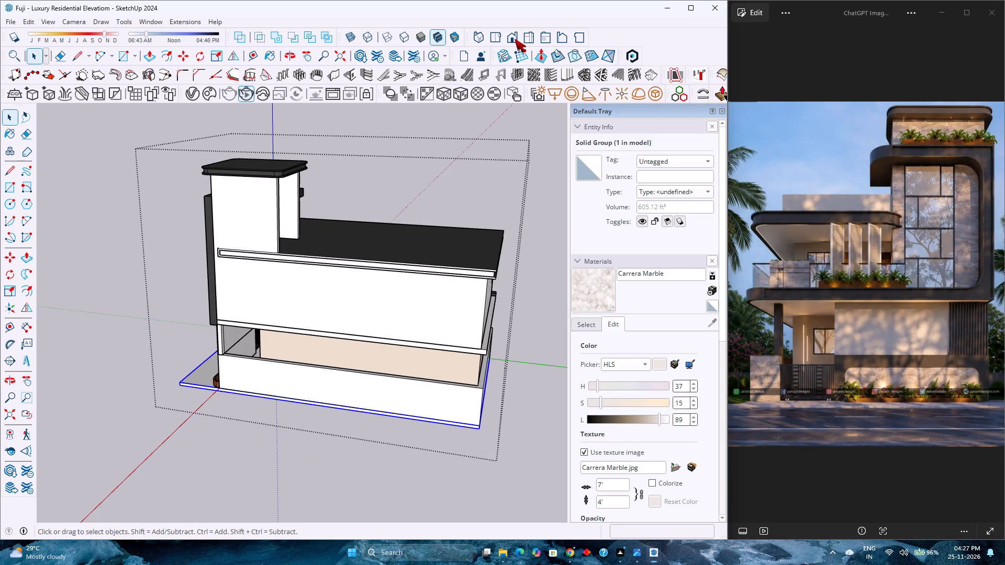
# Return to the standard front view and examine the fins, balcony, tower and marble surfaces against the reference.
pyautogui.click(515, 39)
pyautogui.scroll(5, 274, 349)
pyautogui.scroll(-4, 275, 342)
pyautogui.scroll(2, 276, 342)
pyautogui.scroll(-4, 277, 342)
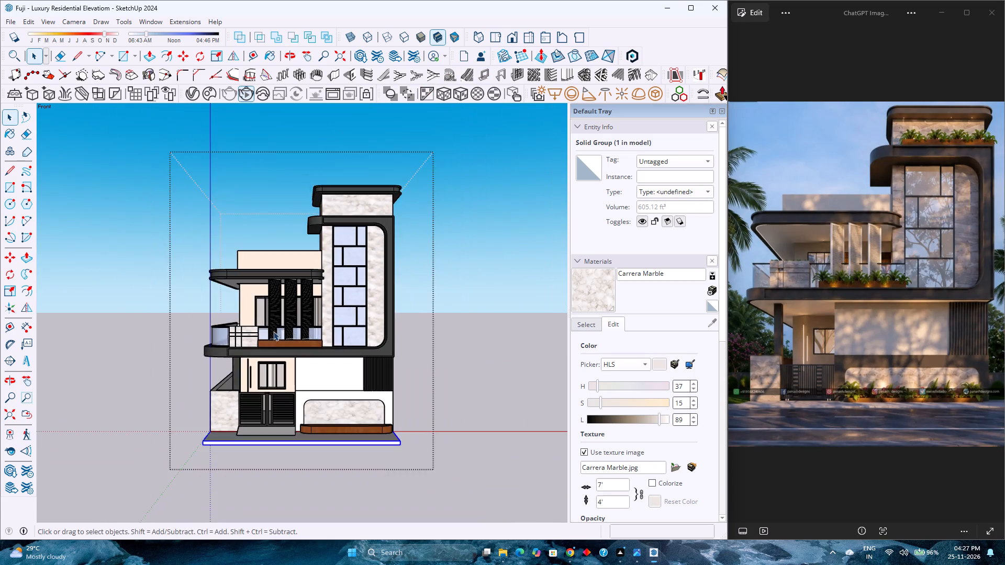
pyautogui.scroll(2, 273, 322)
pyautogui.scroll(-4, 273, 321)
pyautogui.scroll(1, 276, 317)
pyautogui.scroll(-3, 289, 299)
pyautogui.scroll(2, 289, 298)
pyautogui.scroll(-5, 286, 302)
pyautogui.scroll(7, 283, 303)
pyautogui.scroll(-3, 275, 305)
pyautogui.scroll(4, 284, 303)
pyautogui.scroll(-3, 284, 303)
pyautogui.scroll(3, 284, 303)
pyautogui.scroll(-4, 284, 303)
pyautogui.scroll(3, 284, 303)
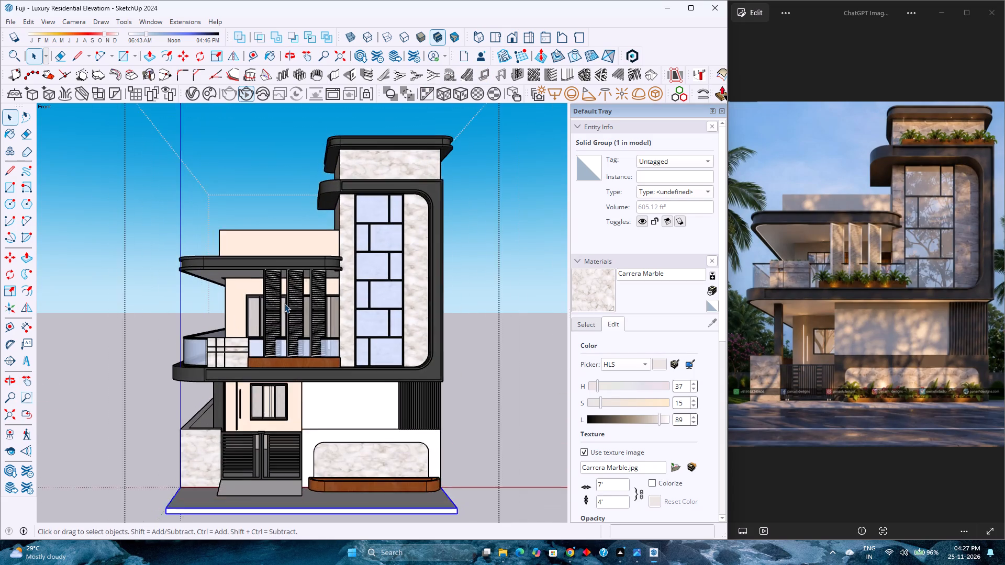
pyautogui.scroll(-3, 284, 303)
pyautogui.scroll(4, 284, 303)
pyautogui.scroll(-5, 284, 303)
pyautogui.scroll(4, 284, 303)
pyautogui.scroll(-3, 284, 303)
pyautogui.scroll(3, 284, 303)
pyautogui.scroll(-4, 284, 303)
pyautogui.scroll(4, 284, 303)
pyautogui.scroll(-4, 284, 303)
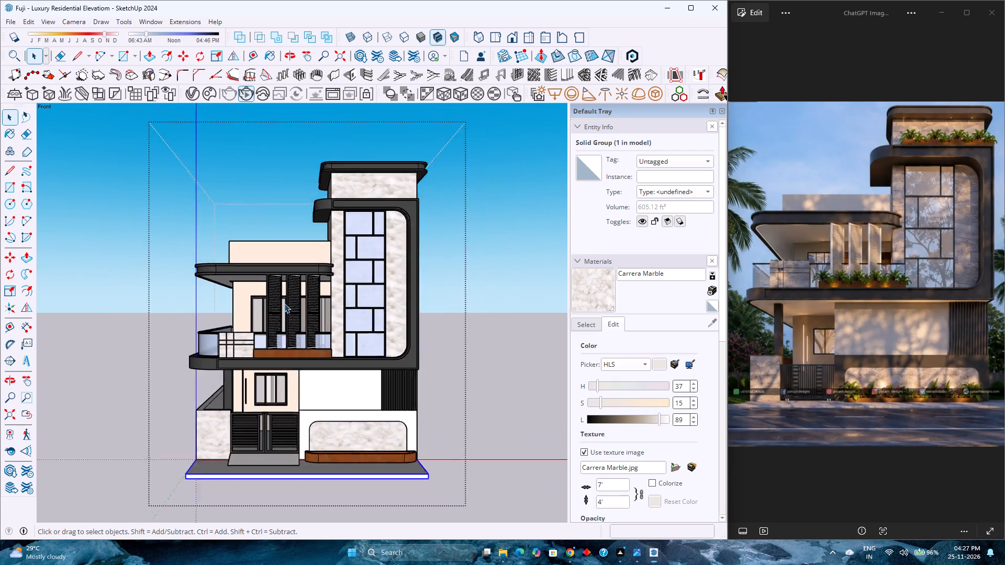
pyautogui.scroll(4, 284, 303)
pyautogui.scroll(-4, 285, 302)
pyautogui.scroll(4, 285, 302)
pyautogui.scroll(-5, 285, 302)
pyautogui.scroll(4, 285, 302)
pyautogui.scroll(-3, 285, 302)
pyautogui.scroll(4, 285, 302)
pyautogui.scroll(-4, 287, 299)
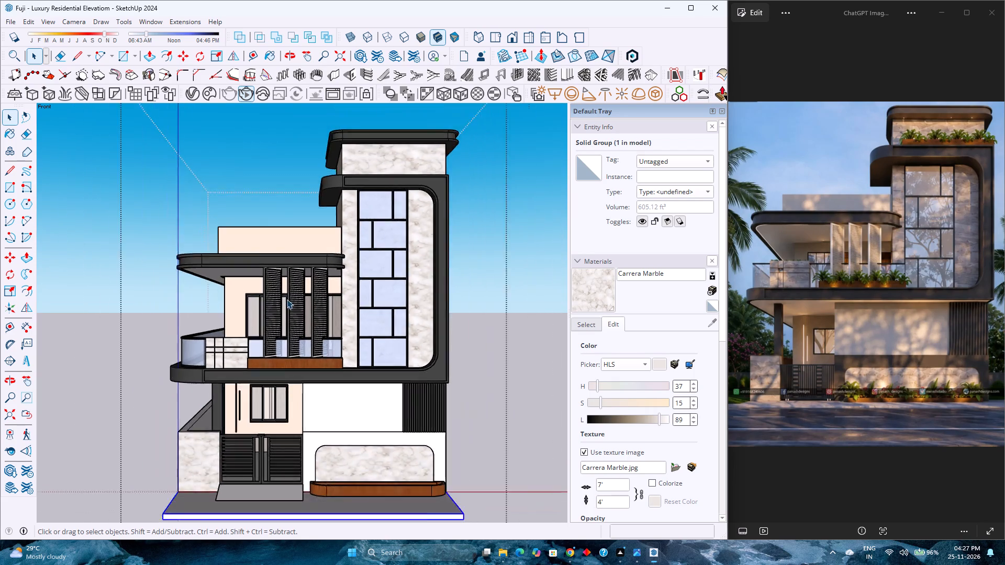
pyautogui.scroll(4, 287, 299)
pyautogui.scroll(-3, 287, 299)
pyautogui.scroll(2, 287, 299)
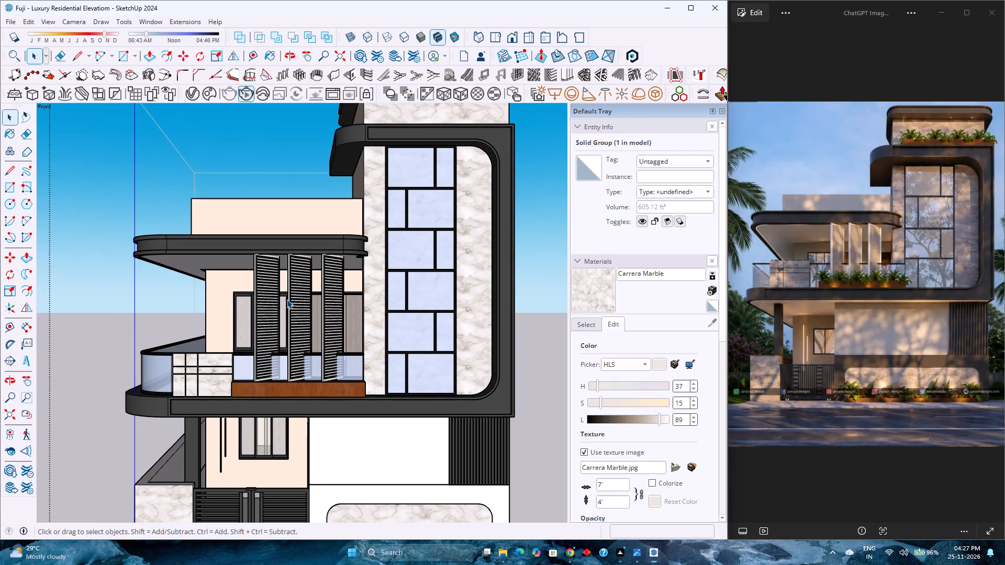
pyautogui.scroll(-3, 287, 299)
pyautogui.scroll(4, 287, 299)
pyautogui.scroll(-4, 287, 299)
pyautogui.scroll(3, 287, 297)
pyautogui.scroll(-3, 287, 297)
pyautogui.scroll(3, 287, 297)
pyautogui.scroll(-3, 287, 297)
pyautogui.scroll(3, 287, 297)
pyautogui.scroll(-1, 287, 297)
pyautogui.scroll(1, 287, 297)
pyautogui.scroll(-4, 287, 296)
pyautogui.scroll(4, 287, 296)
pyautogui.scroll(-3, 287, 296)
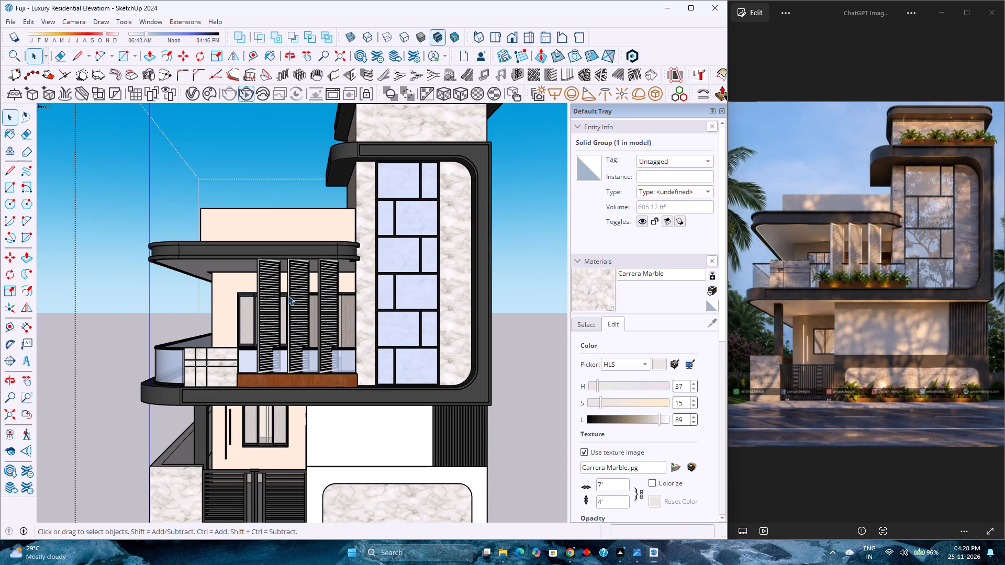
# Inspect the three louvred fins on the balcony, clear the selection and fit the whole front elevation in view.
pyautogui.scroll(4, 288, 296)
pyautogui.scroll(-4, 288, 296)
pyautogui.scroll(4, 288, 296)
pyautogui.scroll(-5, 288, 296)
pyautogui.scroll(4, 288, 296)
pyautogui.rightClick(288, 296)
pyautogui.click(188, 155)
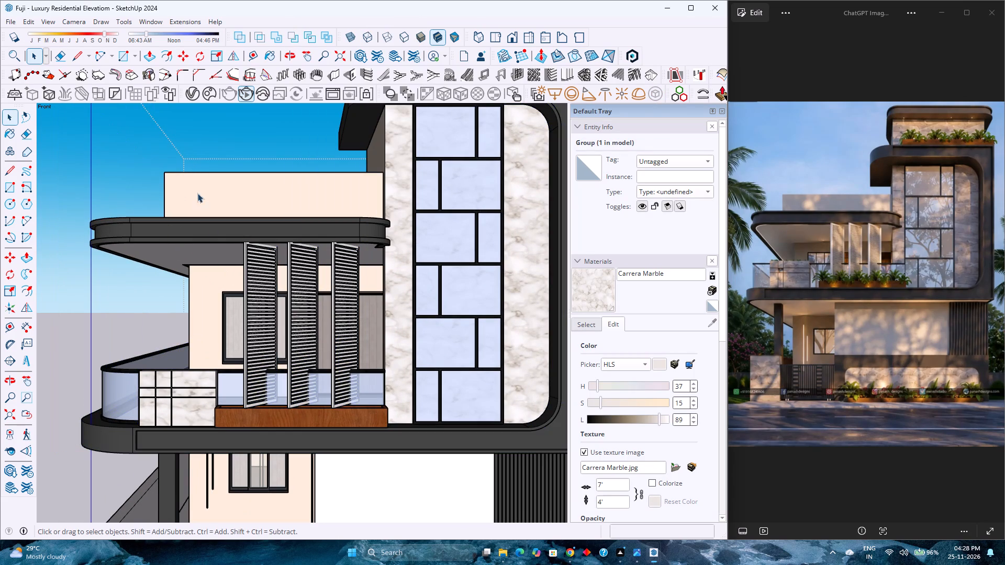
pyautogui.click(6, 413)
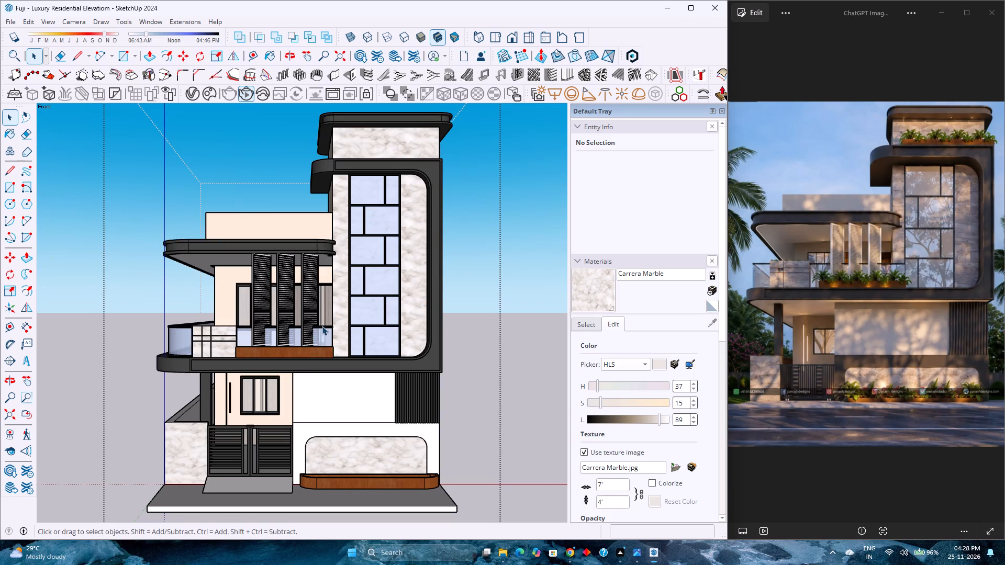
# Examine the complete front elevation, including the tower glazing, fins, balcony, gate and planters, against the reference rendering.
pyautogui.scroll(-4, 293, 338)
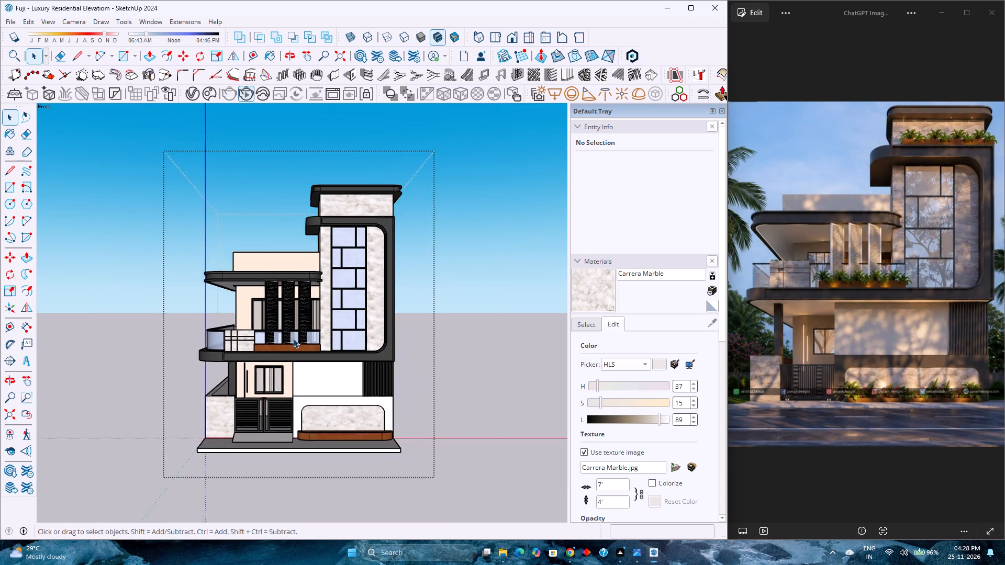
pyautogui.scroll(3, 293, 338)
pyautogui.scroll(-3, 293, 338)
pyautogui.scroll(3, 293, 338)
pyautogui.scroll(-3, 293, 338)
pyautogui.scroll(3, 293, 338)
pyautogui.scroll(-4, 293, 338)
pyautogui.scroll(4, 293, 338)
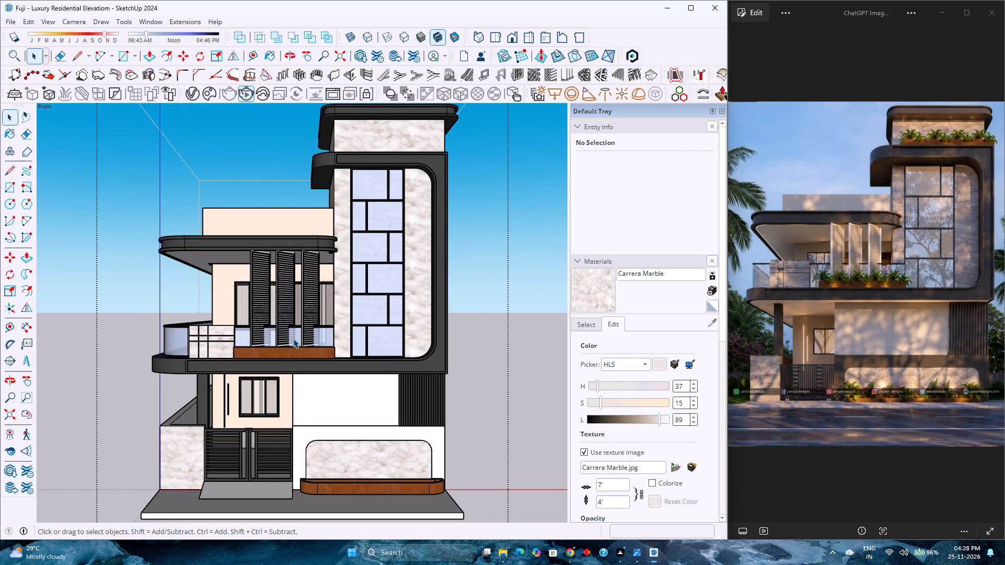
pyautogui.scroll(-4, 293, 338)
pyautogui.scroll(3, 293, 338)
pyautogui.scroll(-2, 293, 338)
pyautogui.scroll(3, 293, 338)
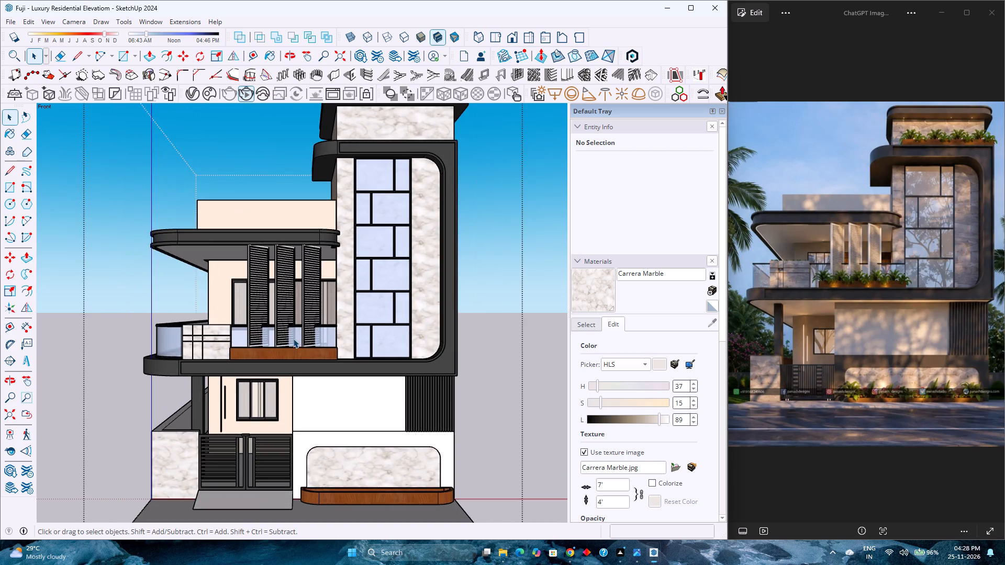
pyautogui.scroll(-4, 293, 338)
pyautogui.scroll(3, 293, 338)
pyautogui.scroll(-1, 293, 338)
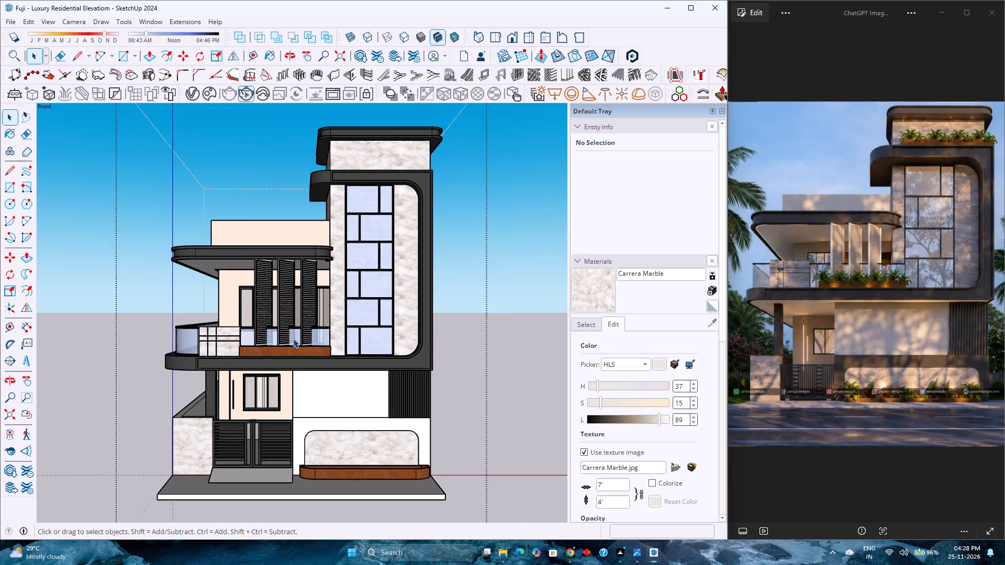
pyautogui.scroll(-1, 293, 338)
pyautogui.scroll(3, 293, 338)
pyautogui.scroll(-1, 293, 338)
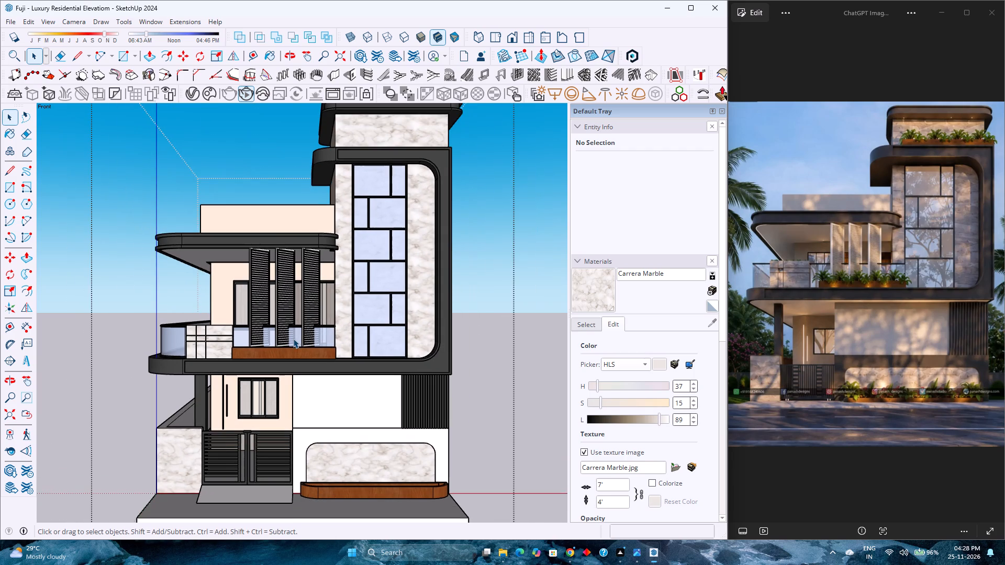
pyautogui.scroll(1, 293, 338)
pyautogui.scroll(-3, 293, 338)
pyautogui.scroll(3, 293, 338)
pyautogui.scroll(-4, 293, 338)
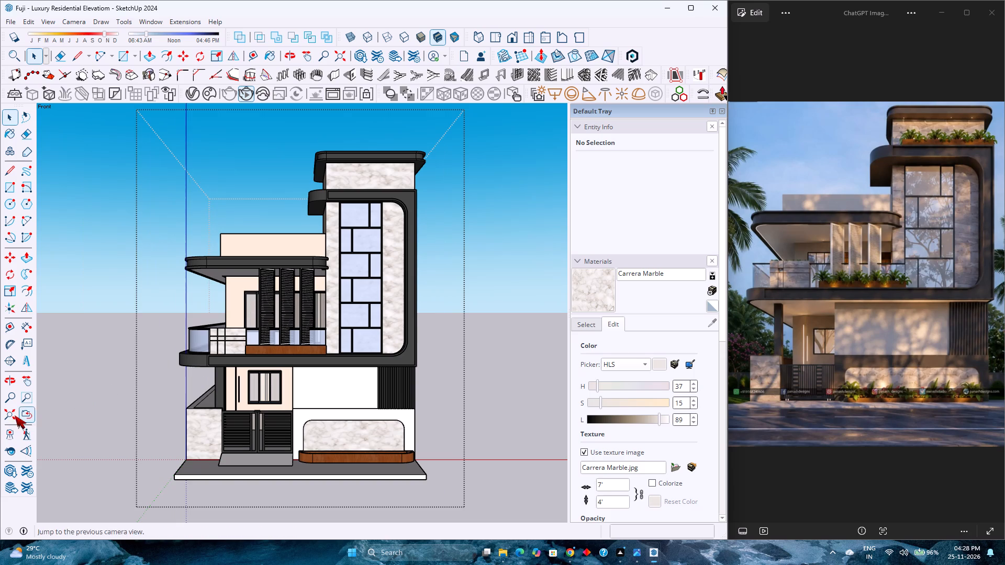
pyautogui.click(14, 415)
pyautogui.scroll(-3, 297, 375)
pyautogui.scroll(3, 297, 375)
pyautogui.scroll(-3, 297, 375)
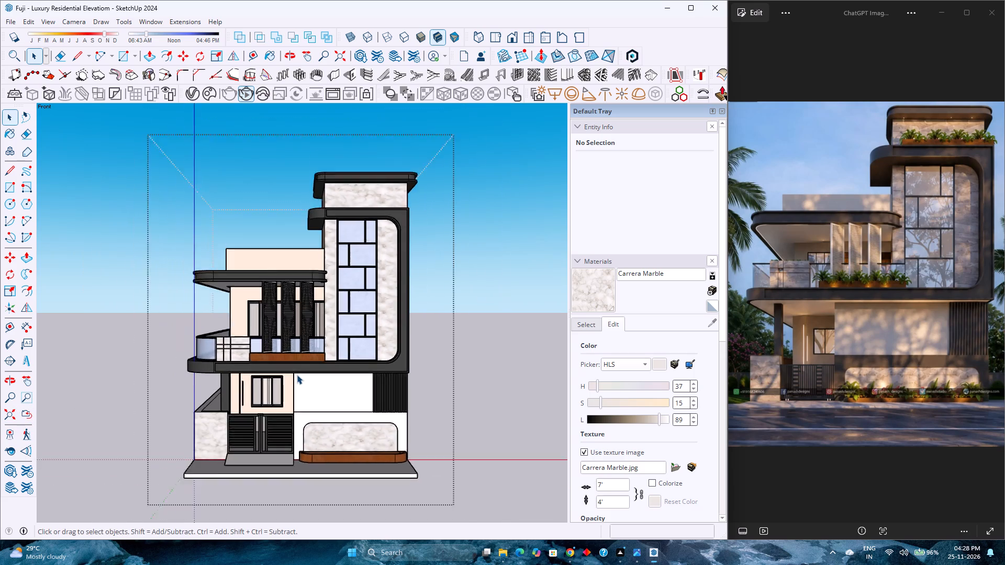
pyautogui.scroll(3, 297, 375)
pyautogui.scroll(-3, 297, 375)
pyautogui.scroll(2, 297, 375)
pyautogui.scroll(-2, 297, 375)
pyautogui.scroll(3, 297, 375)
pyautogui.scroll(-3, 297, 375)
pyautogui.scroll(2, 297, 375)
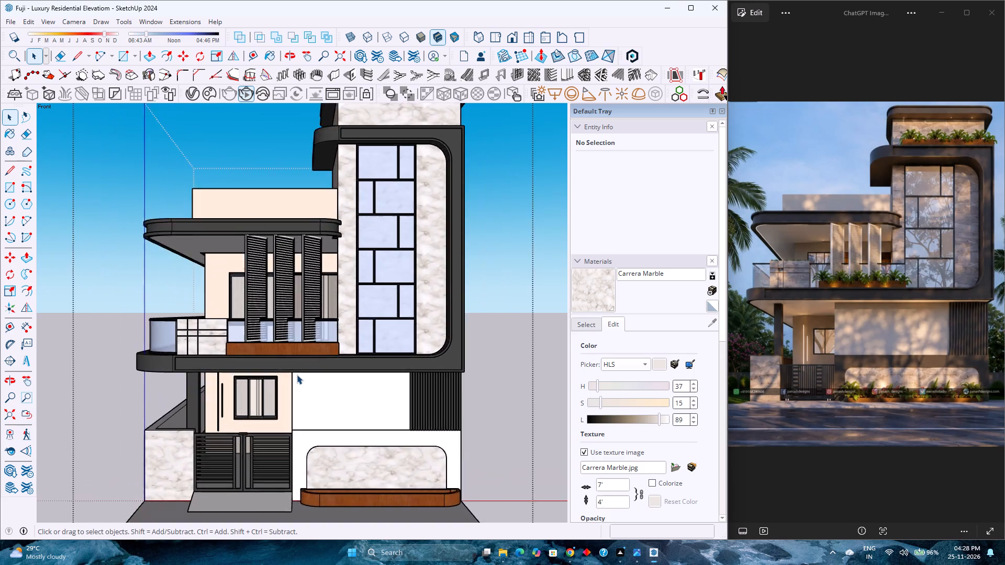
pyautogui.scroll(1, 297, 375)
pyautogui.scroll(-3, 297, 375)
pyautogui.scroll(3, 297, 375)
pyautogui.scroll(-3, 297, 375)
pyautogui.scroll(2, 297, 375)
pyautogui.scroll(-2, 297, 375)
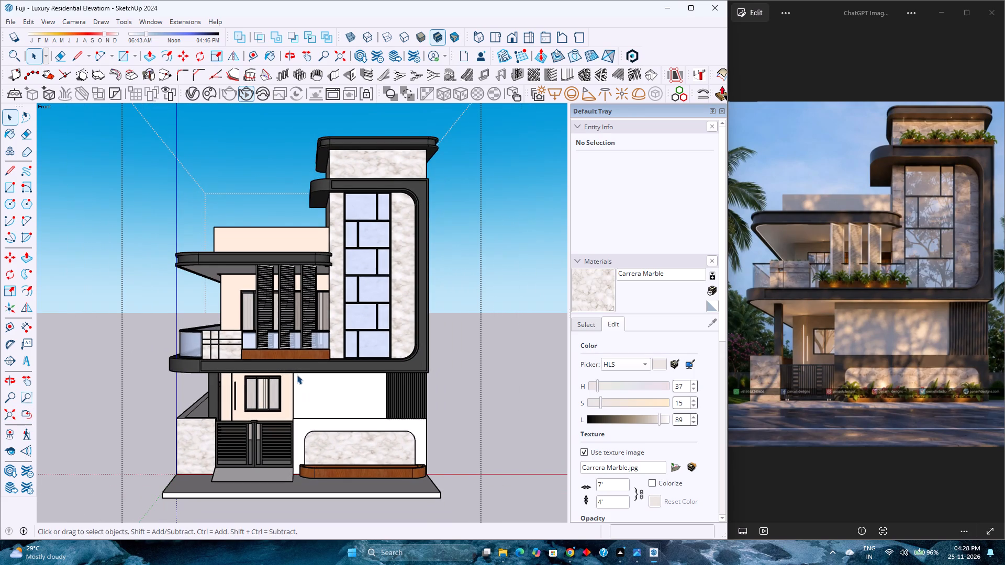
pyautogui.scroll(3, 297, 375)
pyautogui.scroll(-4, 297, 375)
pyautogui.scroll(4, 297, 375)
pyautogui.scroll(-4, 297, 375)
pyautogui.scroll(4, 297, 375)
pyautogui.scroll(-4, 297, 375)
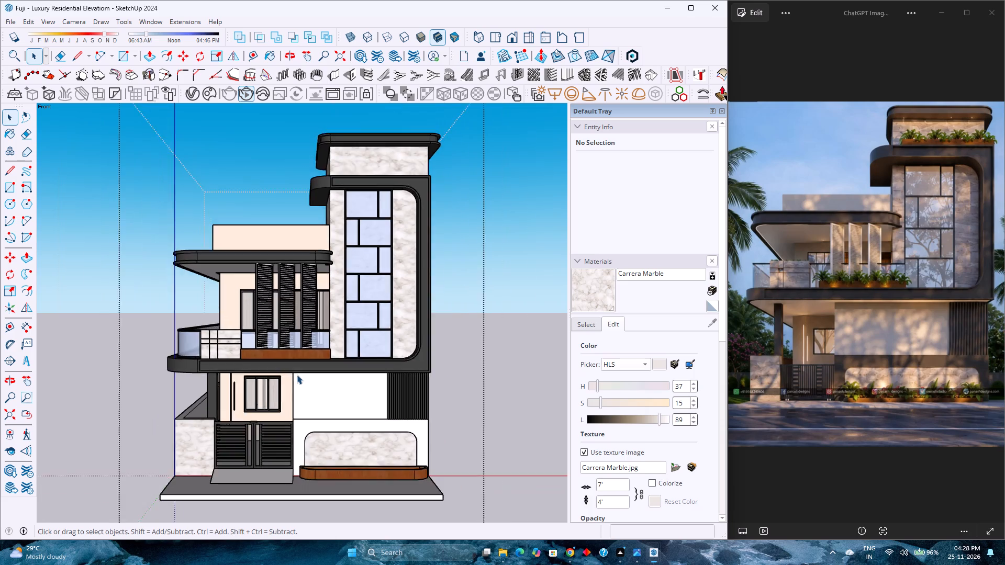
pyautogui.scroll(3, 297, 375)
pyautogui.scroll(-3, 297, 375)
pyautogui.scroll(4, 298, 368)
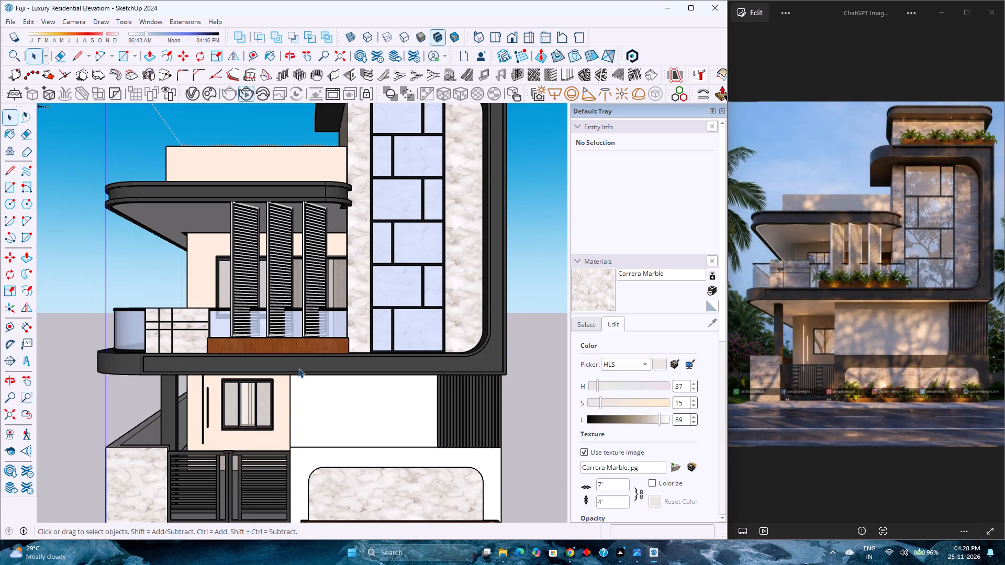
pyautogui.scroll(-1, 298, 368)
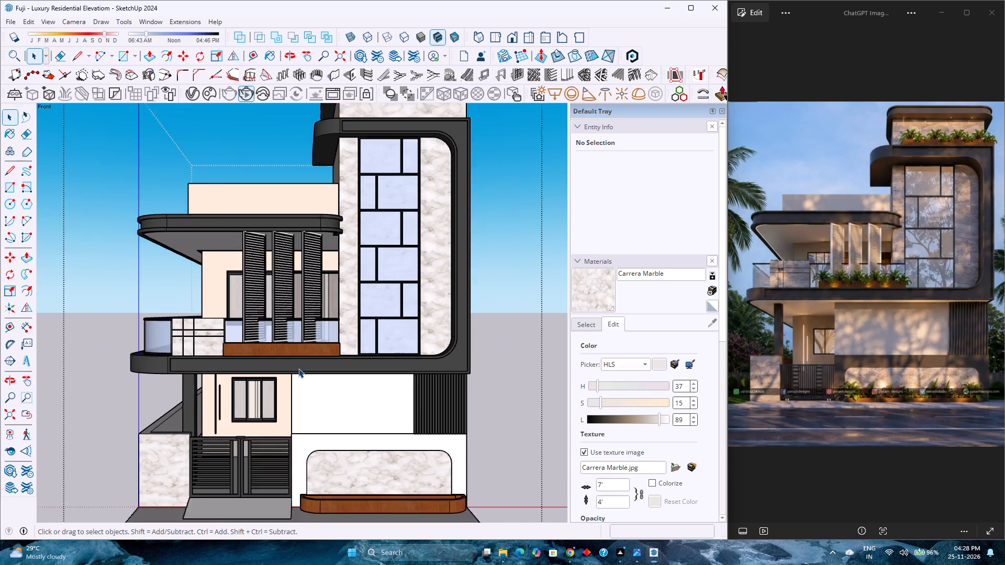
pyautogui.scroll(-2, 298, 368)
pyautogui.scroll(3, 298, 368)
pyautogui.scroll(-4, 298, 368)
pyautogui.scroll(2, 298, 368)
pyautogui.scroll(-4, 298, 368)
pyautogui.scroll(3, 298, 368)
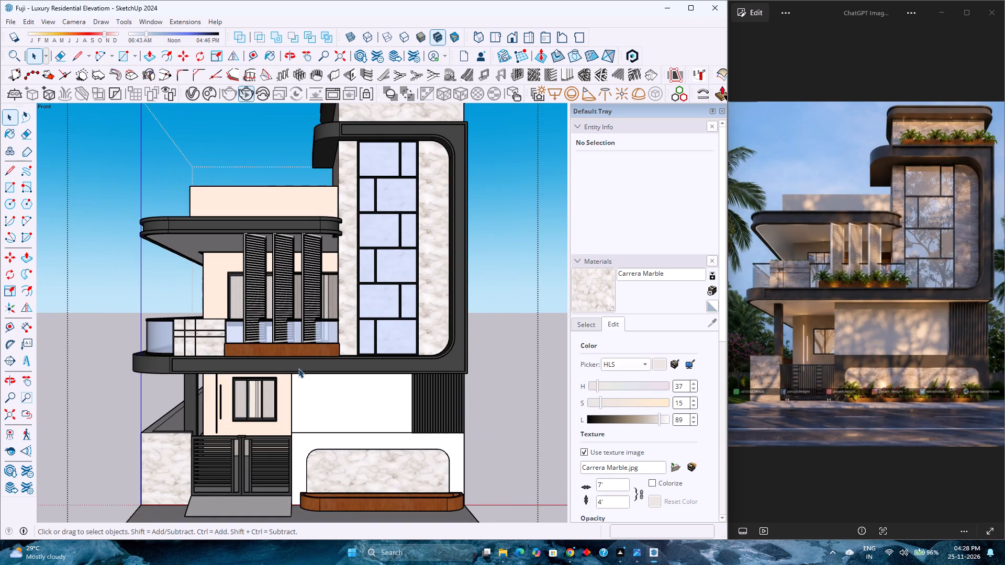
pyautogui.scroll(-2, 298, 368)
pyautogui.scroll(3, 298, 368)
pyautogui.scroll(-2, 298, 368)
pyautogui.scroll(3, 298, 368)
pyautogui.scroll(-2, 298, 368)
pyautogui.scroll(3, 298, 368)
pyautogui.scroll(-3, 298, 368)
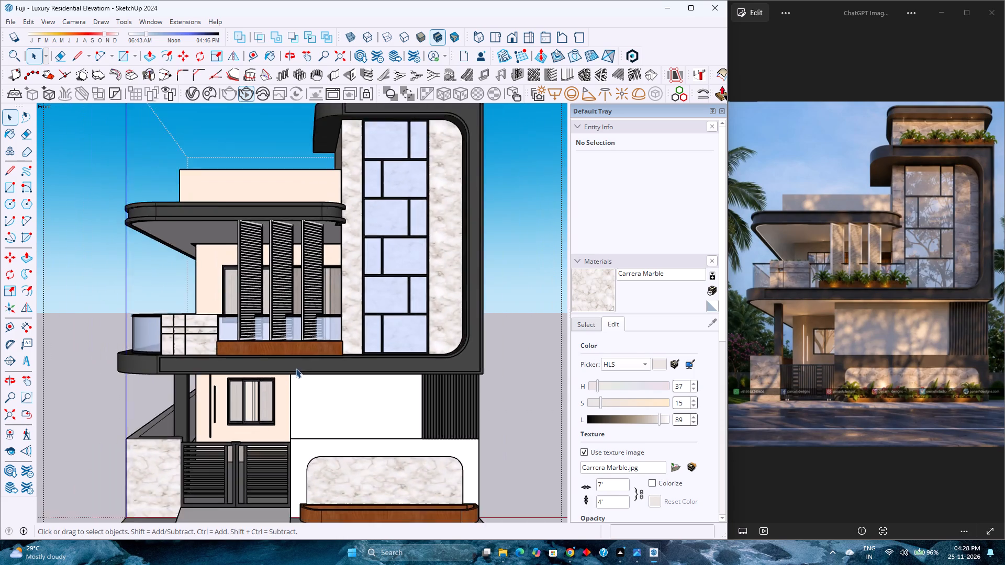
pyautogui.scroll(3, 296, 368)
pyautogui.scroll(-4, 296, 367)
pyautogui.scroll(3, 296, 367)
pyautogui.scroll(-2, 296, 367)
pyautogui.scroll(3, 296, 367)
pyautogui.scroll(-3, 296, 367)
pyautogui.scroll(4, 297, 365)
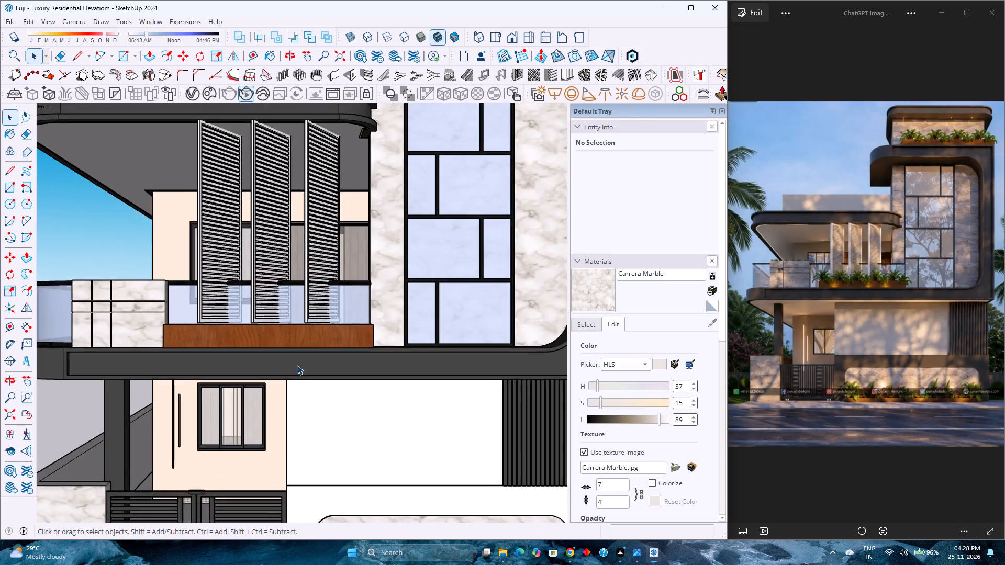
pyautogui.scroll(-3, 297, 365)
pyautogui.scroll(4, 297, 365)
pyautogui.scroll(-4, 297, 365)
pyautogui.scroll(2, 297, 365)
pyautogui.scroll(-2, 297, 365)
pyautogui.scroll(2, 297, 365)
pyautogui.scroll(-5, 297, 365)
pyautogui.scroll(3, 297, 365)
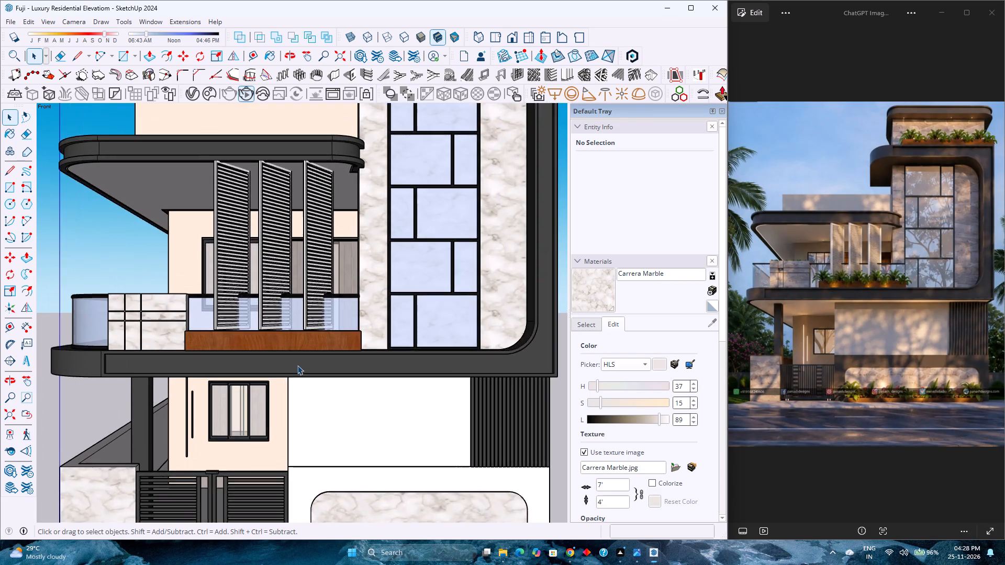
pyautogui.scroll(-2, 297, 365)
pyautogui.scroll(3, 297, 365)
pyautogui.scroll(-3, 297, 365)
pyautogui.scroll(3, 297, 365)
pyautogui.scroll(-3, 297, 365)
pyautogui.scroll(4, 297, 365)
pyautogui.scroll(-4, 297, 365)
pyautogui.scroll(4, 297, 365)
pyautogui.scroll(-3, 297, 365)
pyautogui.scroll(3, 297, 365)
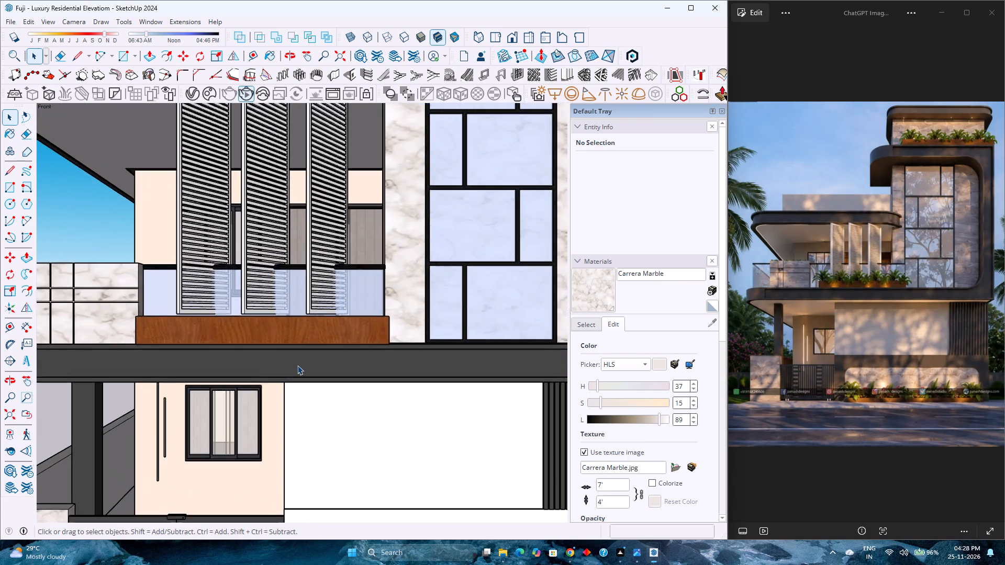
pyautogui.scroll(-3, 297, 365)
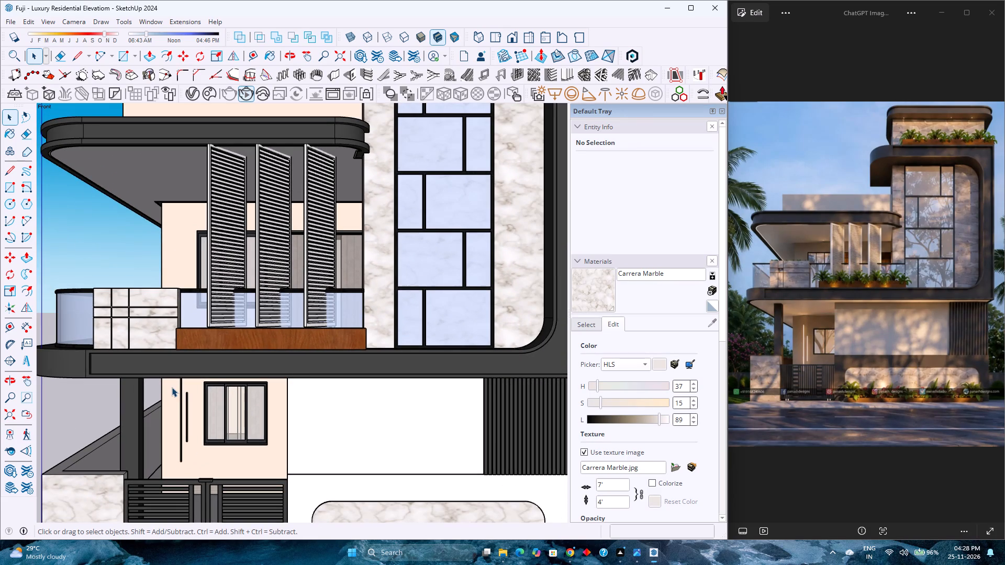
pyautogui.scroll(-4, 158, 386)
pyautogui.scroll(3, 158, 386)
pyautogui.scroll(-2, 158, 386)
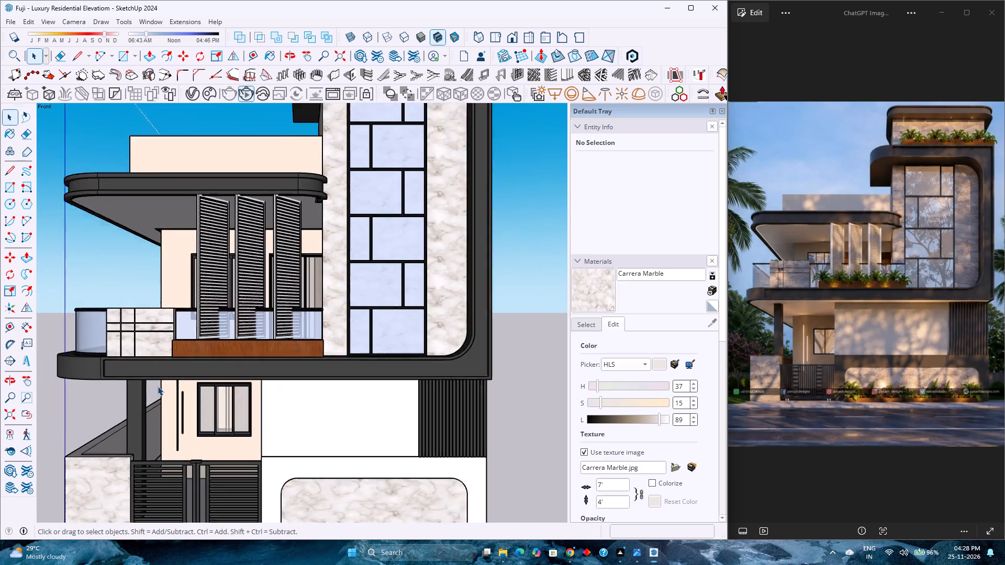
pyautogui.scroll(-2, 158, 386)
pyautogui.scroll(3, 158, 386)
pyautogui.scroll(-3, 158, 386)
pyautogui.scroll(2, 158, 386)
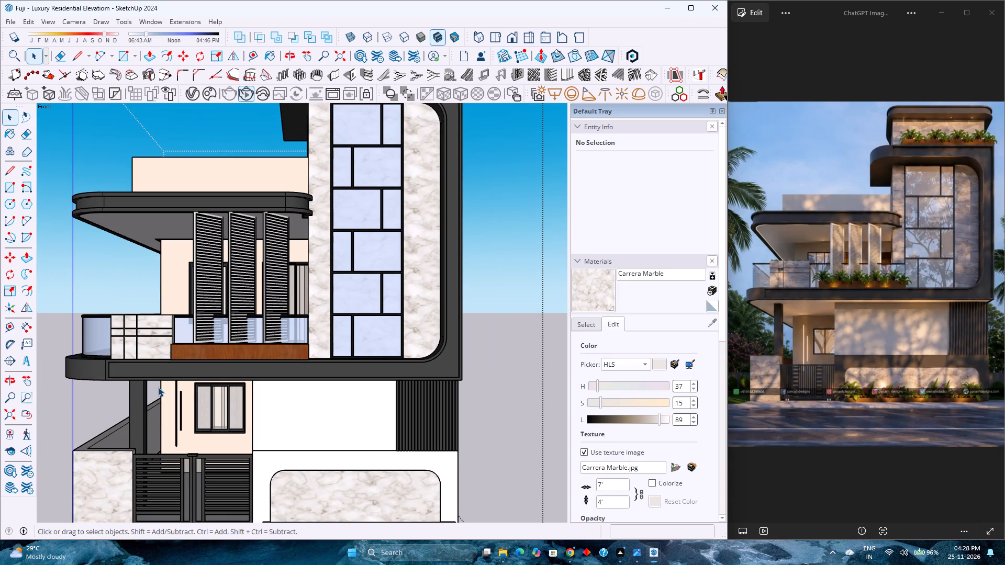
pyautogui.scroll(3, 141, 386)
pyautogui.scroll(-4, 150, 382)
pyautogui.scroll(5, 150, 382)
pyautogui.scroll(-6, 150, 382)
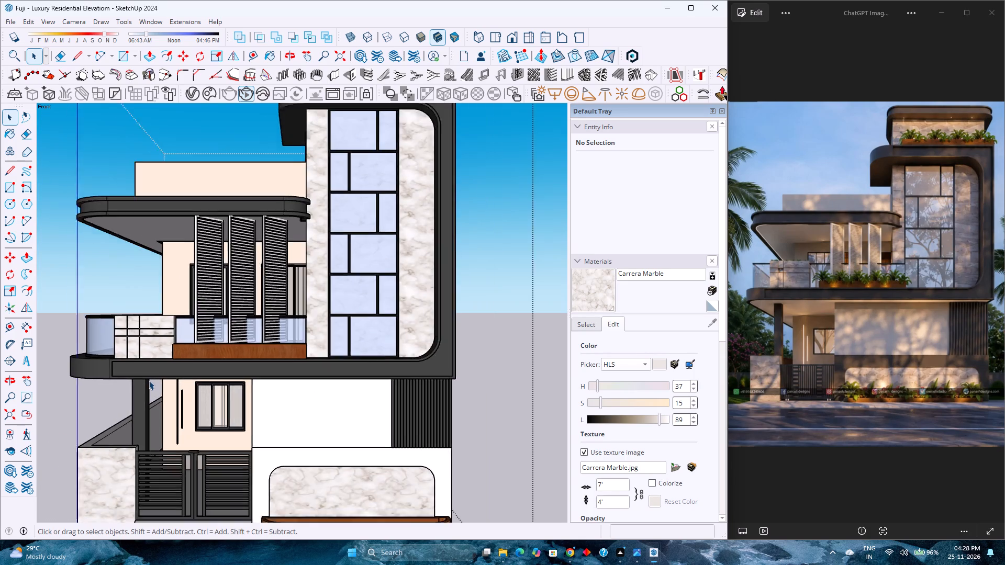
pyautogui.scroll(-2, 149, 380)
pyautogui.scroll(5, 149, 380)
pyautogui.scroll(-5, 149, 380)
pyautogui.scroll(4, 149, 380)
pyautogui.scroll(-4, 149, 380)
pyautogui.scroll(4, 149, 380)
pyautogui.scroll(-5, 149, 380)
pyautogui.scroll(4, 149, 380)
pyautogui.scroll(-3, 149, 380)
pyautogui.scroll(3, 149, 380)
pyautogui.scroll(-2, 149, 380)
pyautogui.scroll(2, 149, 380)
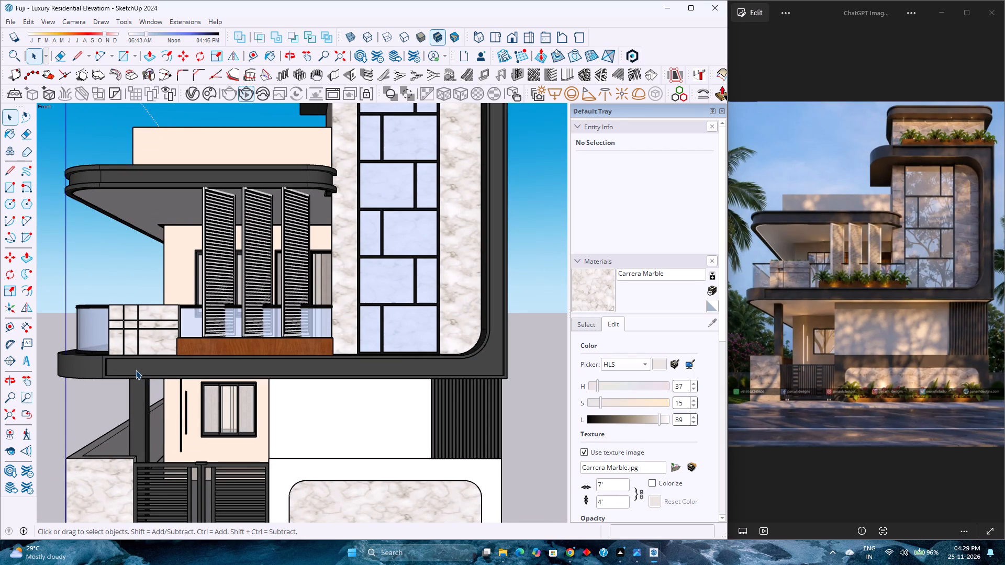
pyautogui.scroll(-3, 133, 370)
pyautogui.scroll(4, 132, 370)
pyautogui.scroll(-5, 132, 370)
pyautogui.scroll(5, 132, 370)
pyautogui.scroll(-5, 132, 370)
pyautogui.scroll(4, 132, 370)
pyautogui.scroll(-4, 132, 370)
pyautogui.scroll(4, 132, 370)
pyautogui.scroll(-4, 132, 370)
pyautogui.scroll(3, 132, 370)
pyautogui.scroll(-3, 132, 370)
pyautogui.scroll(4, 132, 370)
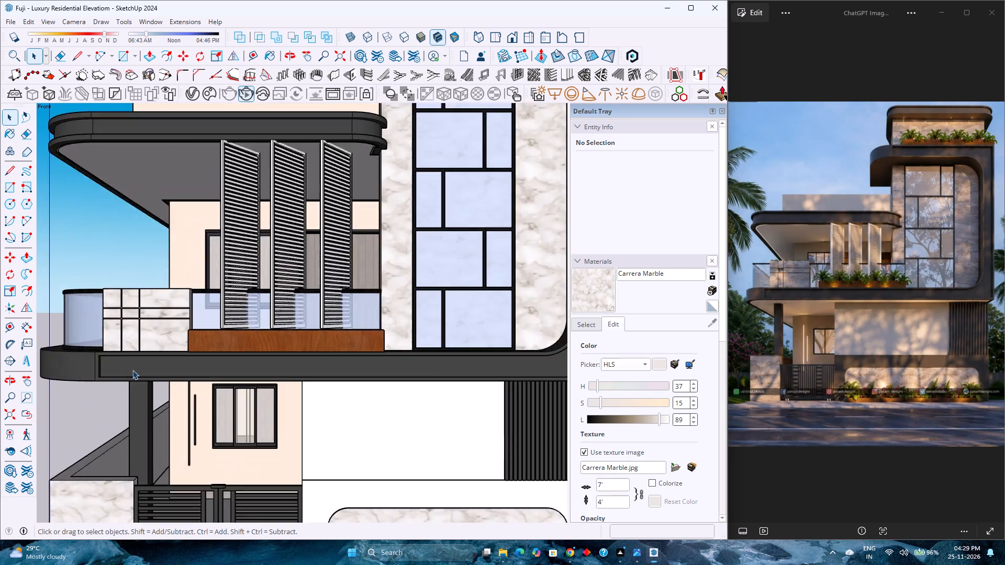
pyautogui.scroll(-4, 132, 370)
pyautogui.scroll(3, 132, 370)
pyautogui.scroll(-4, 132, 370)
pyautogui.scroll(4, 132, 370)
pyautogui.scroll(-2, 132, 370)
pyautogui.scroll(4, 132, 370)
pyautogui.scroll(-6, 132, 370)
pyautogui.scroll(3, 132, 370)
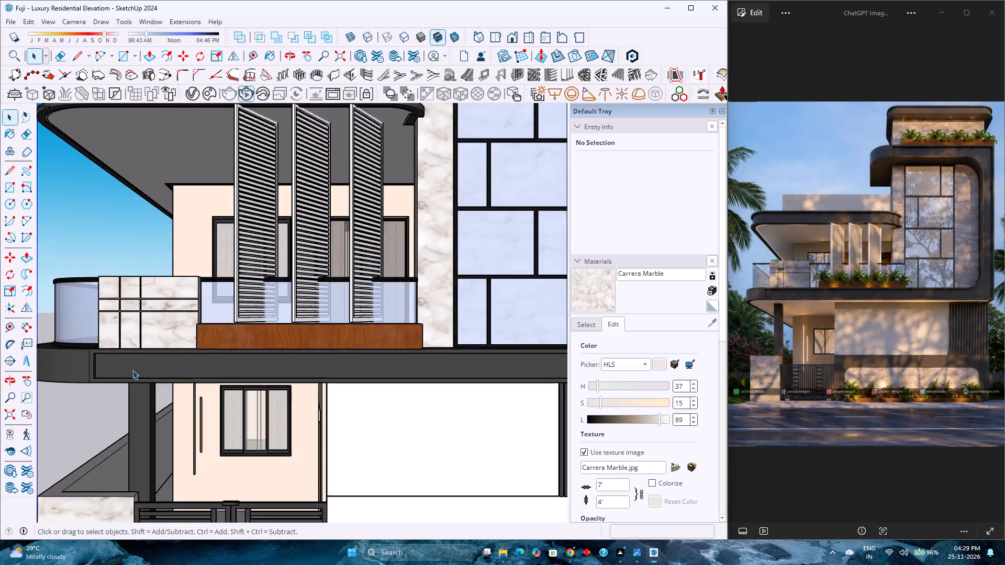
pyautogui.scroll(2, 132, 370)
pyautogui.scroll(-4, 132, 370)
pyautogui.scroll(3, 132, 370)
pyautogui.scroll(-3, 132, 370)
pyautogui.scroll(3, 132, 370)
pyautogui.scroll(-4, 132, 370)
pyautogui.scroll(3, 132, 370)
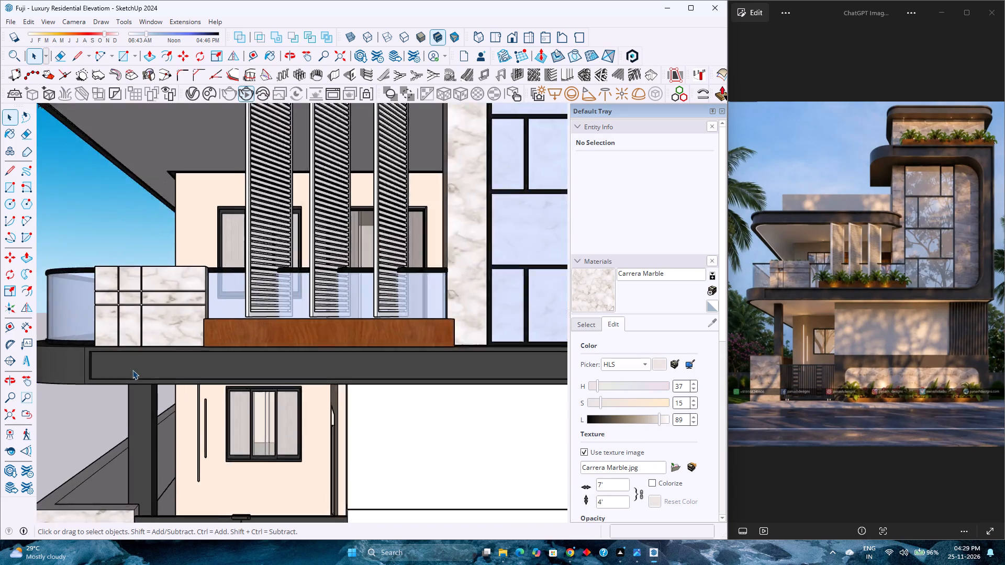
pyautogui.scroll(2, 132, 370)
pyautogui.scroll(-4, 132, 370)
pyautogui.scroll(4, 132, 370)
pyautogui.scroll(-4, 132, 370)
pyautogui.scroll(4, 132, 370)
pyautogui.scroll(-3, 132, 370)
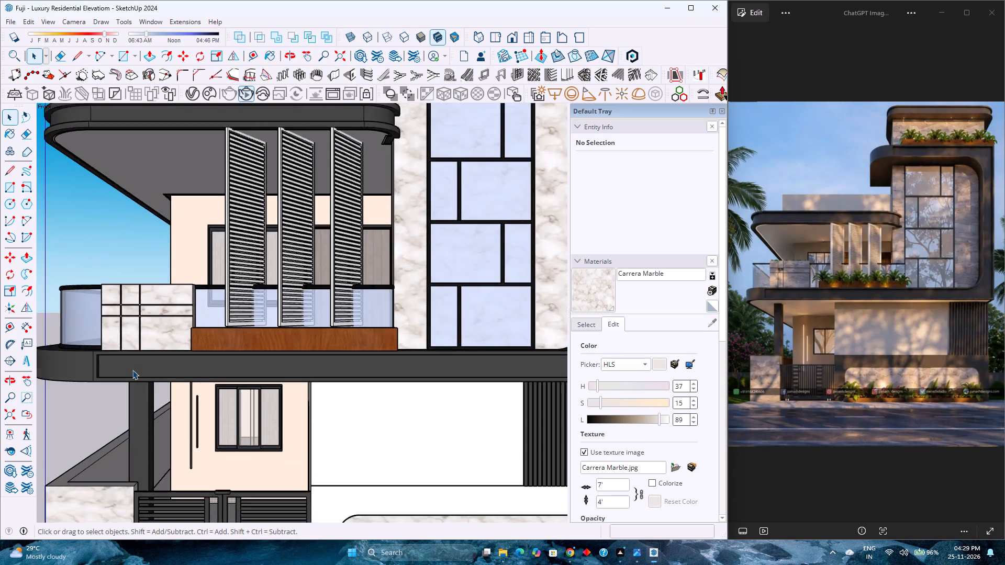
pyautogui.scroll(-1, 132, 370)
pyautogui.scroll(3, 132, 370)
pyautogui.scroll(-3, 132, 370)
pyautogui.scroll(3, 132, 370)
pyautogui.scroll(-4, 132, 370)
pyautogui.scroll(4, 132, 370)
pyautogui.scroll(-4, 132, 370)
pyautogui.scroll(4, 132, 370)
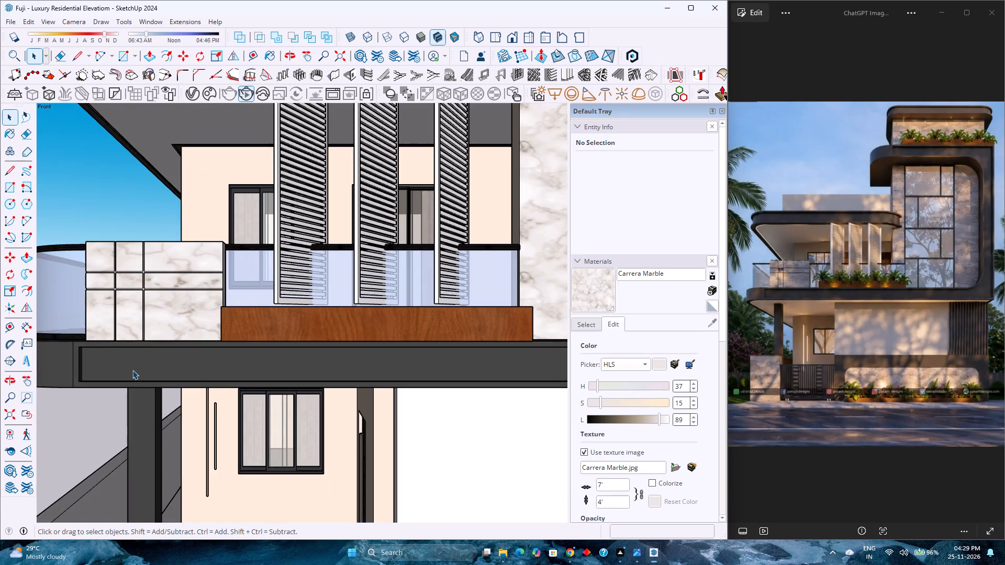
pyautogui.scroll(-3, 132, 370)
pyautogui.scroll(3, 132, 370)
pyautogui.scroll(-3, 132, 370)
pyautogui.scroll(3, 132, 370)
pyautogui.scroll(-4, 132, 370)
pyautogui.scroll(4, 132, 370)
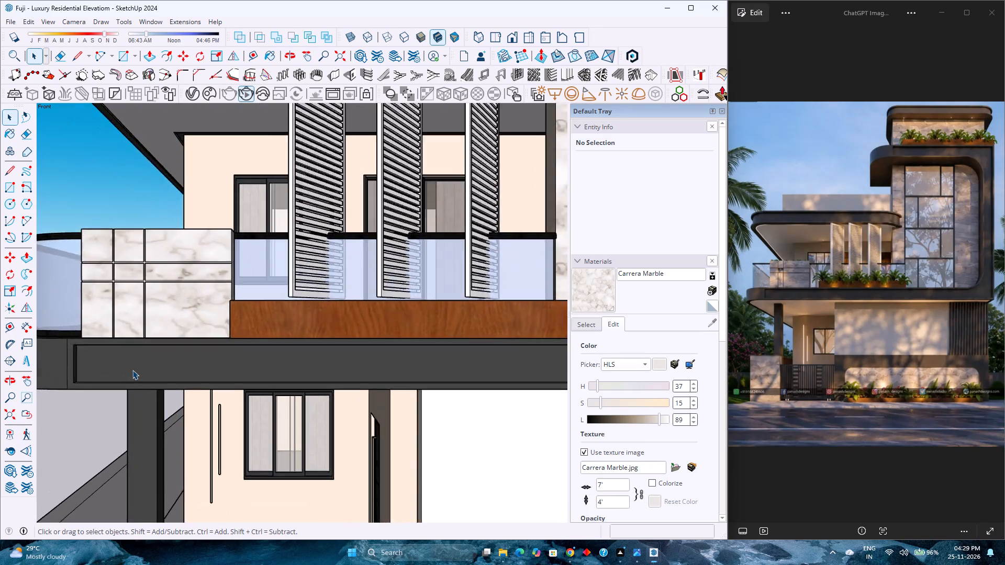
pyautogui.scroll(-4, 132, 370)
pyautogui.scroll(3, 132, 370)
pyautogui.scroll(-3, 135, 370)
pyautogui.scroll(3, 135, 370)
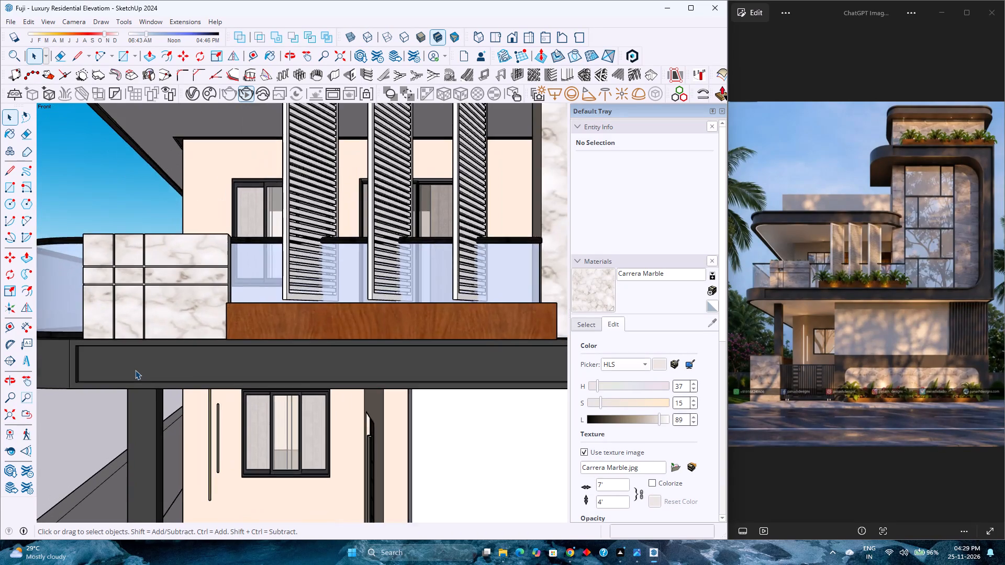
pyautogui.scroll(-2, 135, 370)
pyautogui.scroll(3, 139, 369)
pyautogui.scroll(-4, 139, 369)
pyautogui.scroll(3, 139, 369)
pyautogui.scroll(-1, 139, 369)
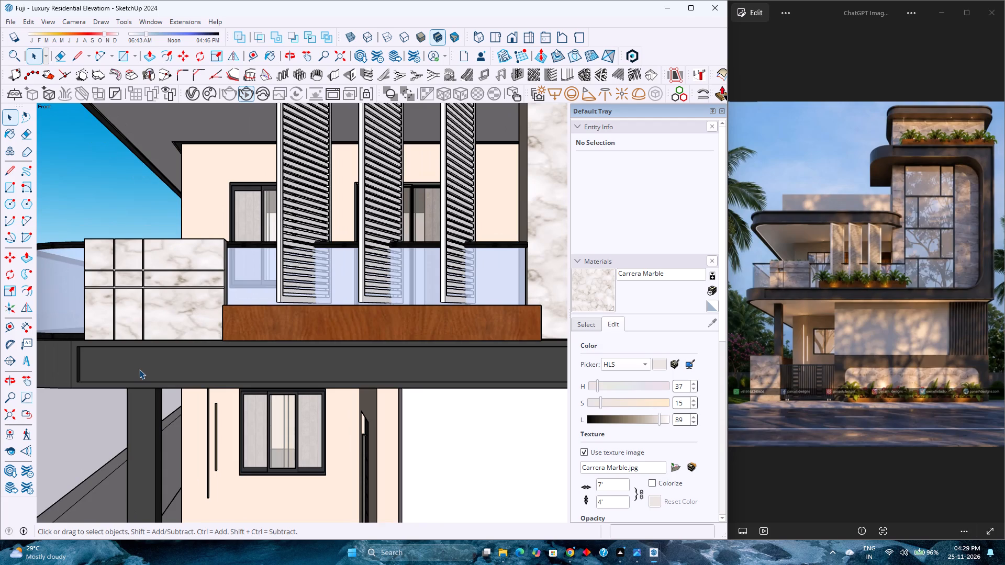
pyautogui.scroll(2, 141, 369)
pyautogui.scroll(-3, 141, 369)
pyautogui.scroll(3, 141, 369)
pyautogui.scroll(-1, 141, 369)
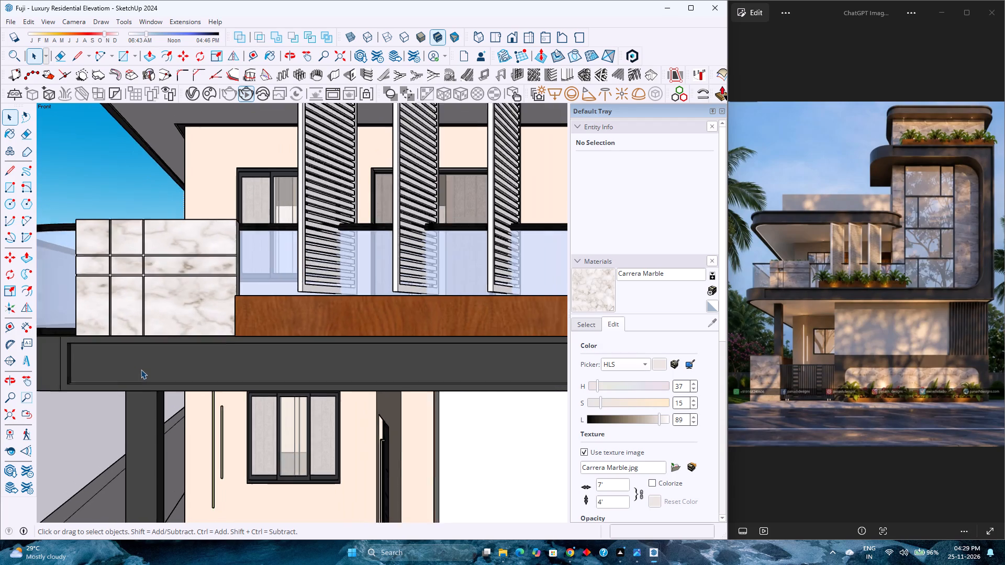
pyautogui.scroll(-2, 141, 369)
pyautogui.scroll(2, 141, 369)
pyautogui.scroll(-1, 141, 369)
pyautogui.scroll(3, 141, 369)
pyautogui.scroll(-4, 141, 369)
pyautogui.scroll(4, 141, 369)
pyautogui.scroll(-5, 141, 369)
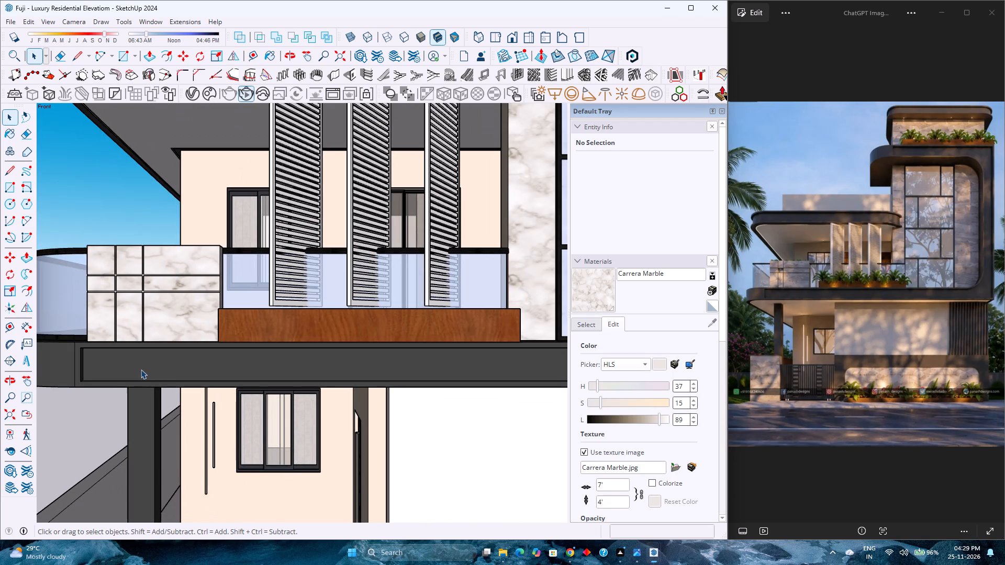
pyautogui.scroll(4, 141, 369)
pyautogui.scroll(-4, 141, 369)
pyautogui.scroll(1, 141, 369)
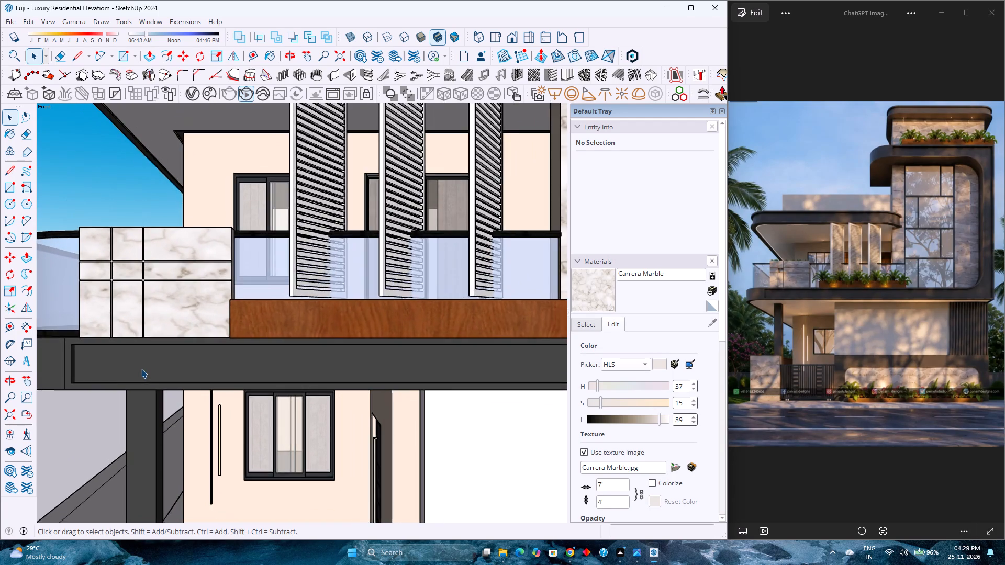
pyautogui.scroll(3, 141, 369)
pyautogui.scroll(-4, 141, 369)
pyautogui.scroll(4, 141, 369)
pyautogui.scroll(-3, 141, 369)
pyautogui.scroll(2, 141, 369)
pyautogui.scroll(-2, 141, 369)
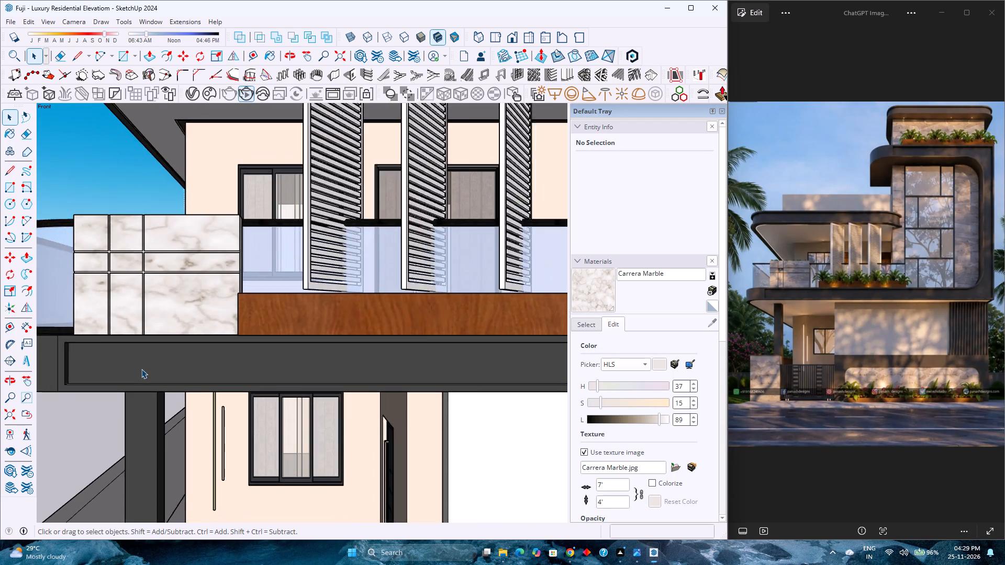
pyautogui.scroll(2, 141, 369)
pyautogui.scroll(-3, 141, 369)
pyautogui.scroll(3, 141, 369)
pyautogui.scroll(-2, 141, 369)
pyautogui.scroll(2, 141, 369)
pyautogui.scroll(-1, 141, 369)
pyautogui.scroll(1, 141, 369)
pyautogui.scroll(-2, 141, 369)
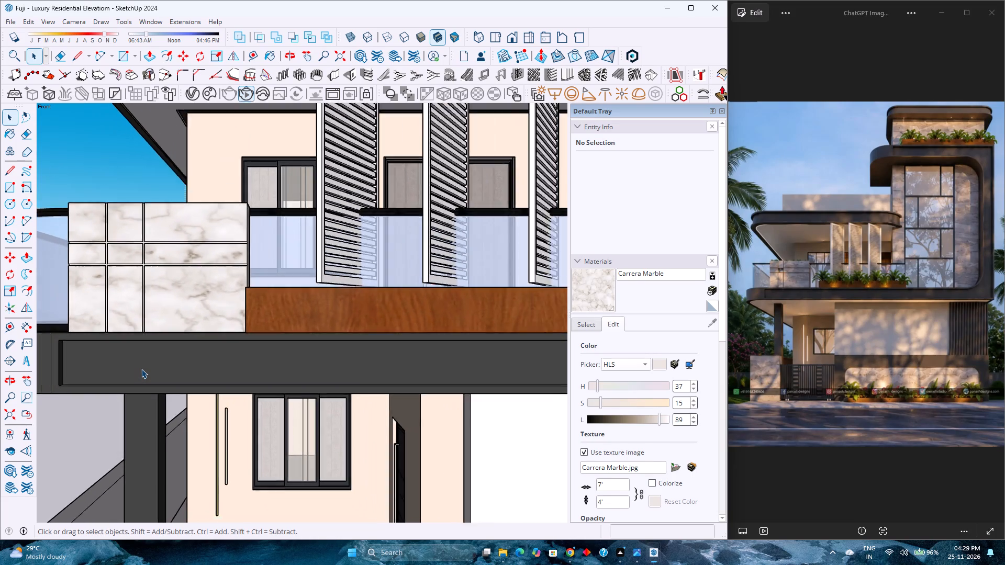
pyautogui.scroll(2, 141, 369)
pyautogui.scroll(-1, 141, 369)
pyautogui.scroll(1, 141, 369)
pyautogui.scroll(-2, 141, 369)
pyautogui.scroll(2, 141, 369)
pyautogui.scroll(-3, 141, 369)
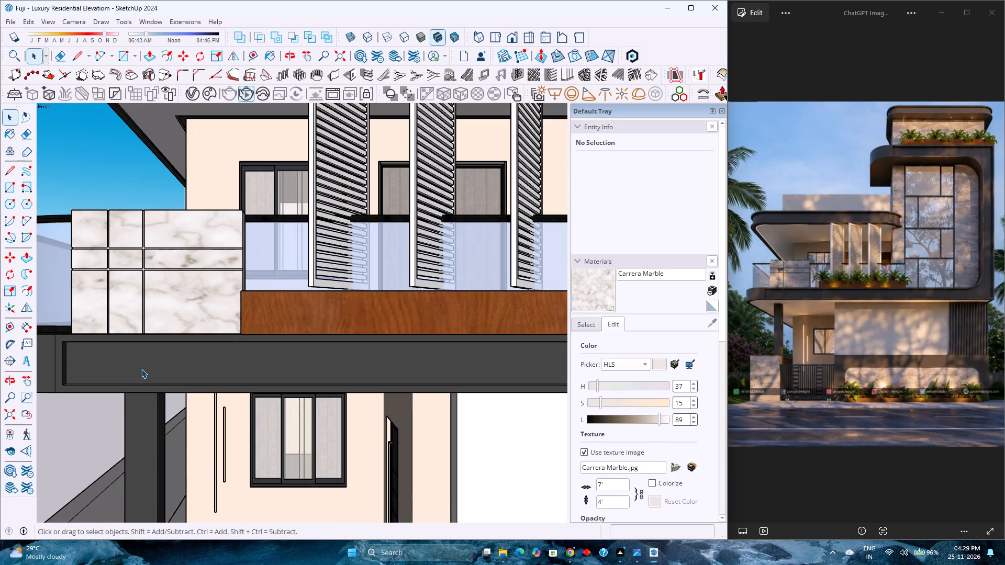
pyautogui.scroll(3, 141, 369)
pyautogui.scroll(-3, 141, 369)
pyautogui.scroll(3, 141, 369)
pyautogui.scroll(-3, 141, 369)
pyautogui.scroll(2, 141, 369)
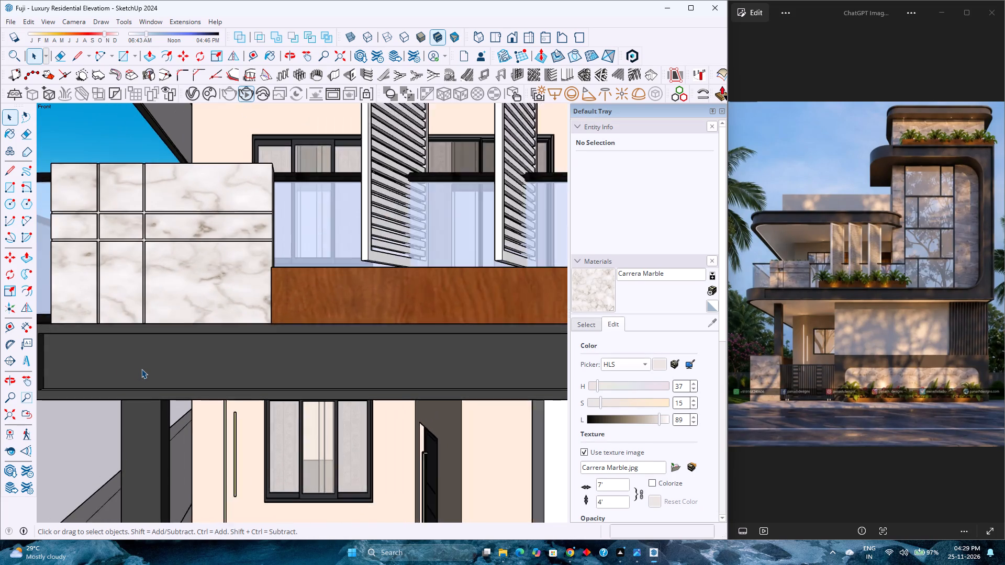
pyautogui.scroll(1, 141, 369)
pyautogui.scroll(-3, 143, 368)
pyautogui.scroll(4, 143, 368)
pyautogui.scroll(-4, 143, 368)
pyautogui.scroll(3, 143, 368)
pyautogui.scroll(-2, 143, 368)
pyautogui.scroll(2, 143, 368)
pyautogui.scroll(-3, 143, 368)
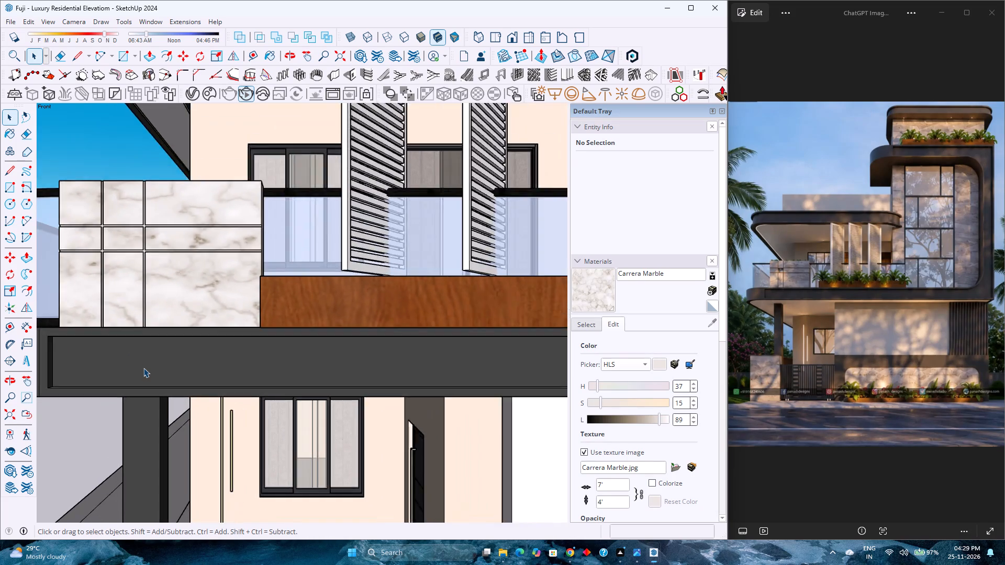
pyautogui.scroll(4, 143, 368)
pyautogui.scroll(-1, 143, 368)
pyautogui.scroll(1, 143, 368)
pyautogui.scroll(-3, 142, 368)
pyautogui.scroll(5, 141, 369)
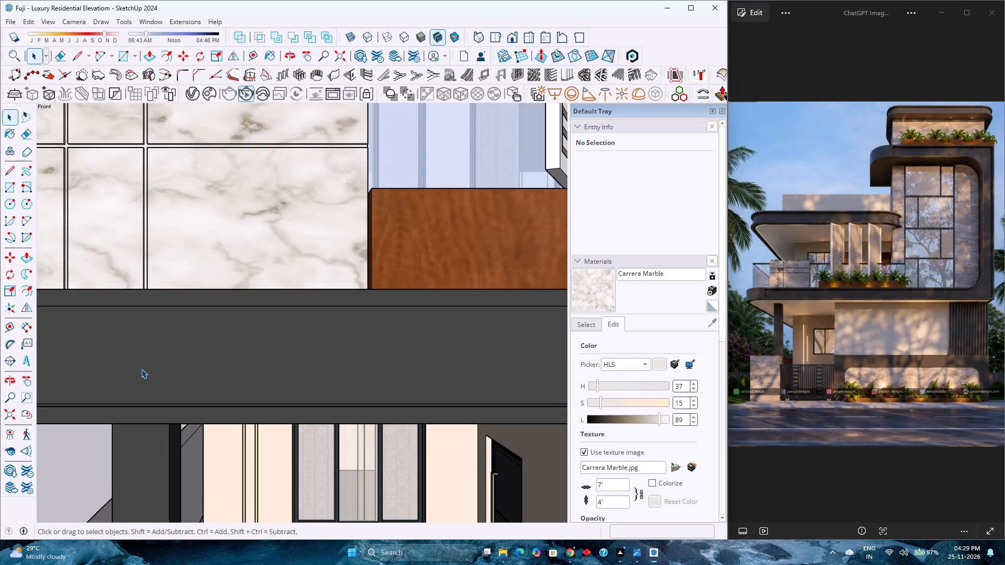
# Return to the standard front view and fit the whole house elevation in view.
pyautogui.scroll(-5, 141, 369)
pyautogui.scroll(5, 141, 369)
pyautogui.scroll(-19, 141, 369)
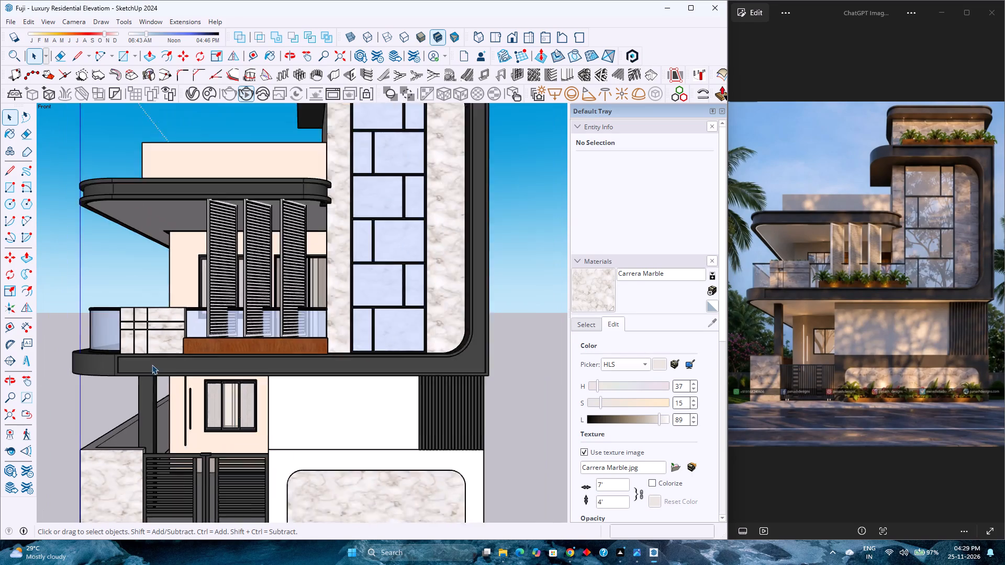
pyautogui.scroll(-5, 152, 365)
pyautogui.click(515, 37)
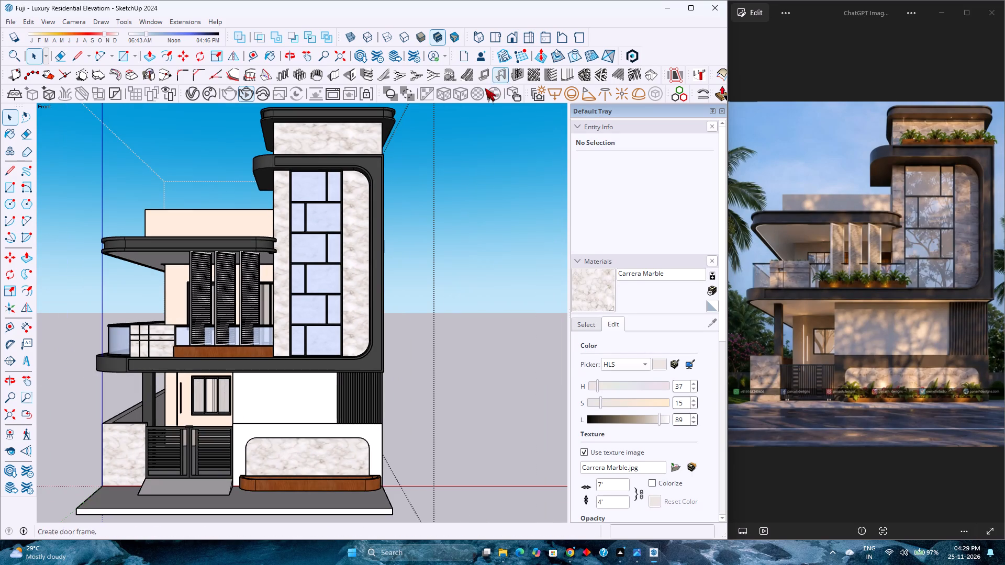
pyautogui.click(4, 411)
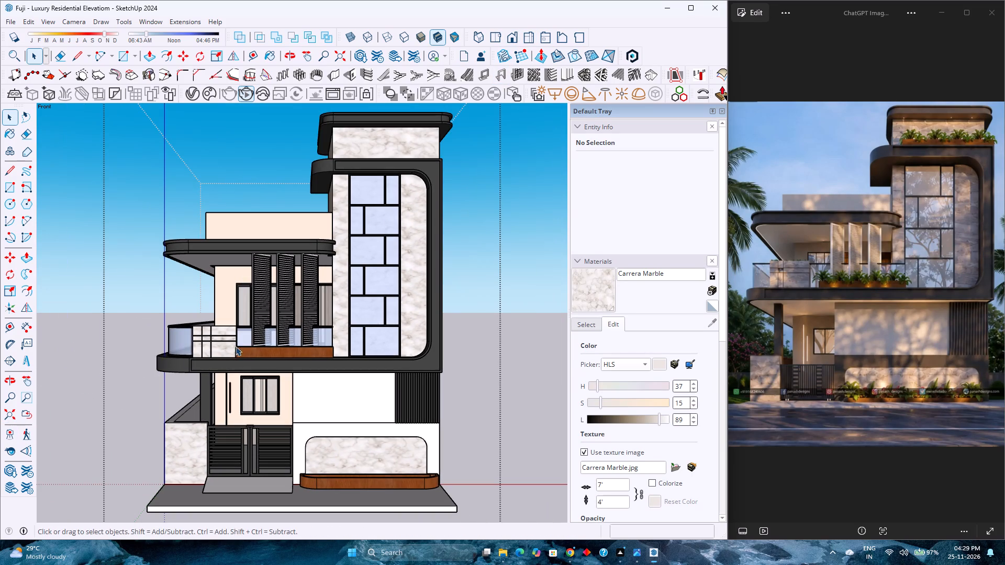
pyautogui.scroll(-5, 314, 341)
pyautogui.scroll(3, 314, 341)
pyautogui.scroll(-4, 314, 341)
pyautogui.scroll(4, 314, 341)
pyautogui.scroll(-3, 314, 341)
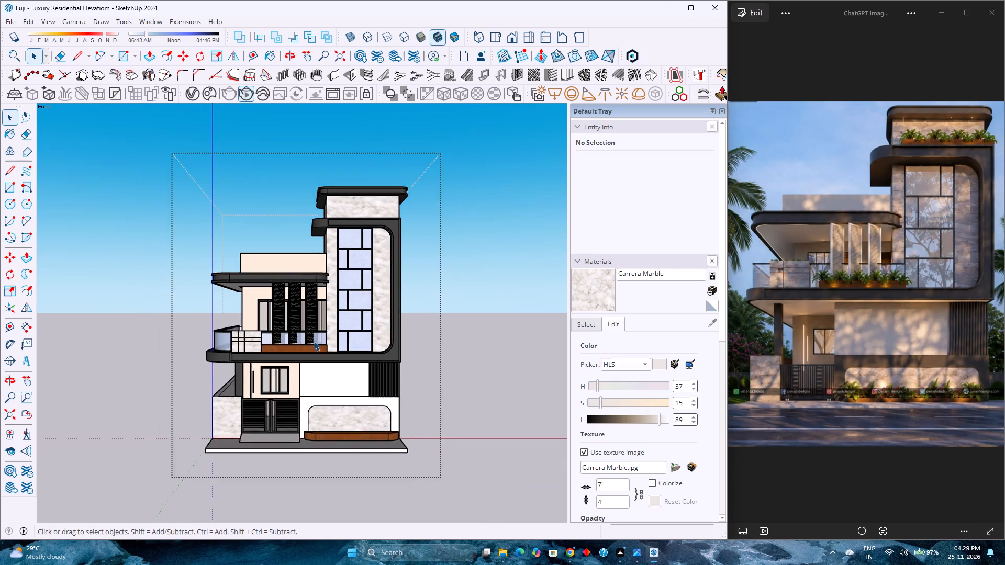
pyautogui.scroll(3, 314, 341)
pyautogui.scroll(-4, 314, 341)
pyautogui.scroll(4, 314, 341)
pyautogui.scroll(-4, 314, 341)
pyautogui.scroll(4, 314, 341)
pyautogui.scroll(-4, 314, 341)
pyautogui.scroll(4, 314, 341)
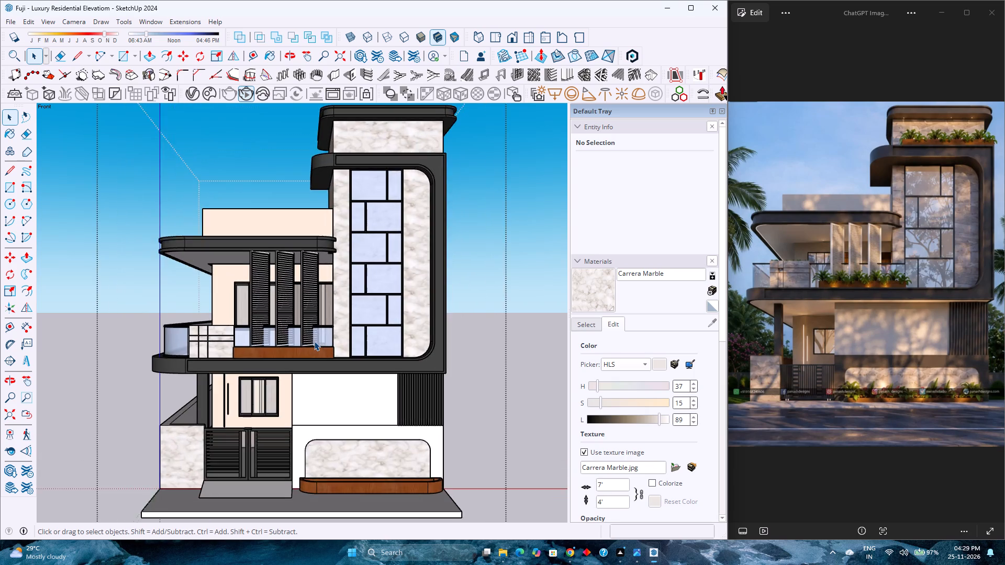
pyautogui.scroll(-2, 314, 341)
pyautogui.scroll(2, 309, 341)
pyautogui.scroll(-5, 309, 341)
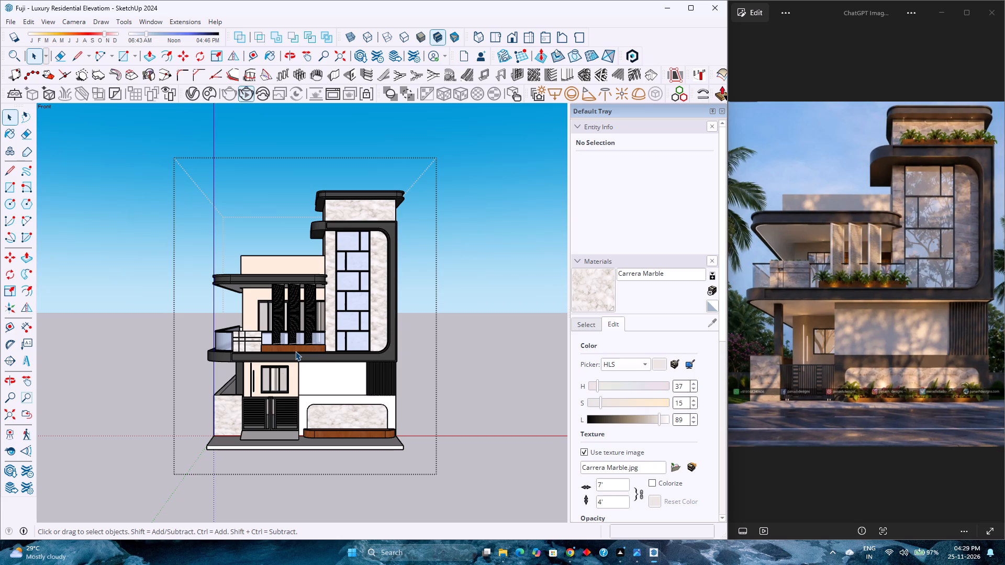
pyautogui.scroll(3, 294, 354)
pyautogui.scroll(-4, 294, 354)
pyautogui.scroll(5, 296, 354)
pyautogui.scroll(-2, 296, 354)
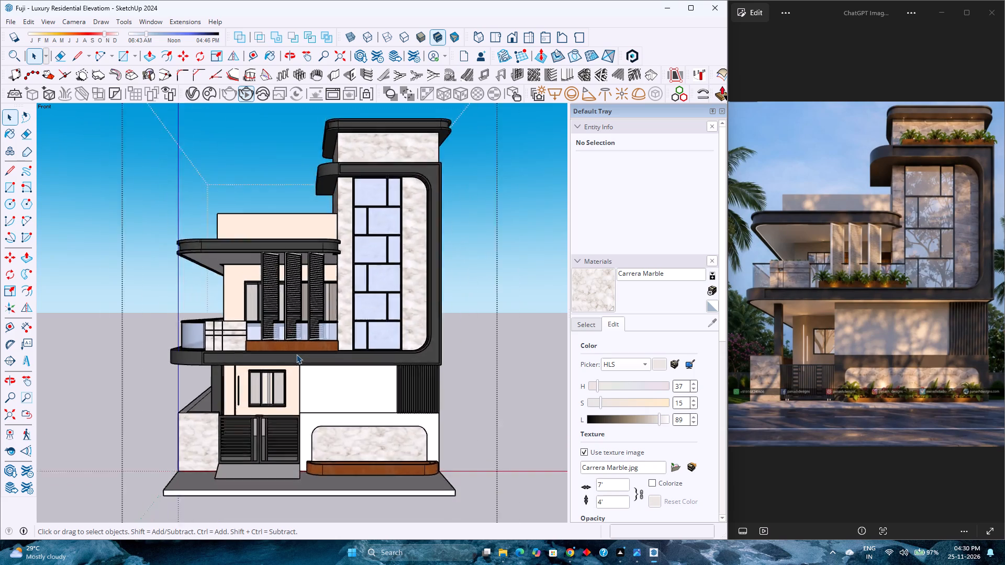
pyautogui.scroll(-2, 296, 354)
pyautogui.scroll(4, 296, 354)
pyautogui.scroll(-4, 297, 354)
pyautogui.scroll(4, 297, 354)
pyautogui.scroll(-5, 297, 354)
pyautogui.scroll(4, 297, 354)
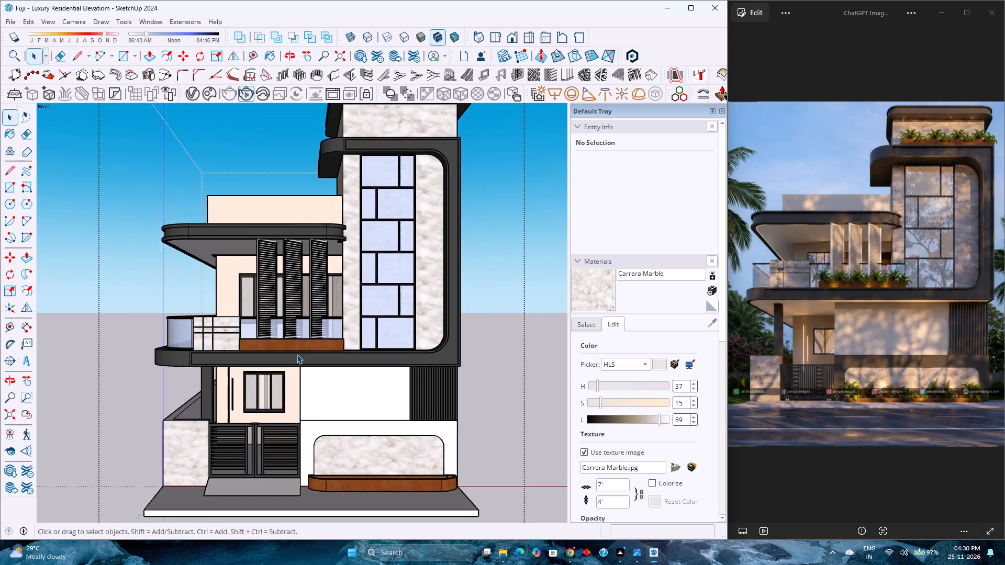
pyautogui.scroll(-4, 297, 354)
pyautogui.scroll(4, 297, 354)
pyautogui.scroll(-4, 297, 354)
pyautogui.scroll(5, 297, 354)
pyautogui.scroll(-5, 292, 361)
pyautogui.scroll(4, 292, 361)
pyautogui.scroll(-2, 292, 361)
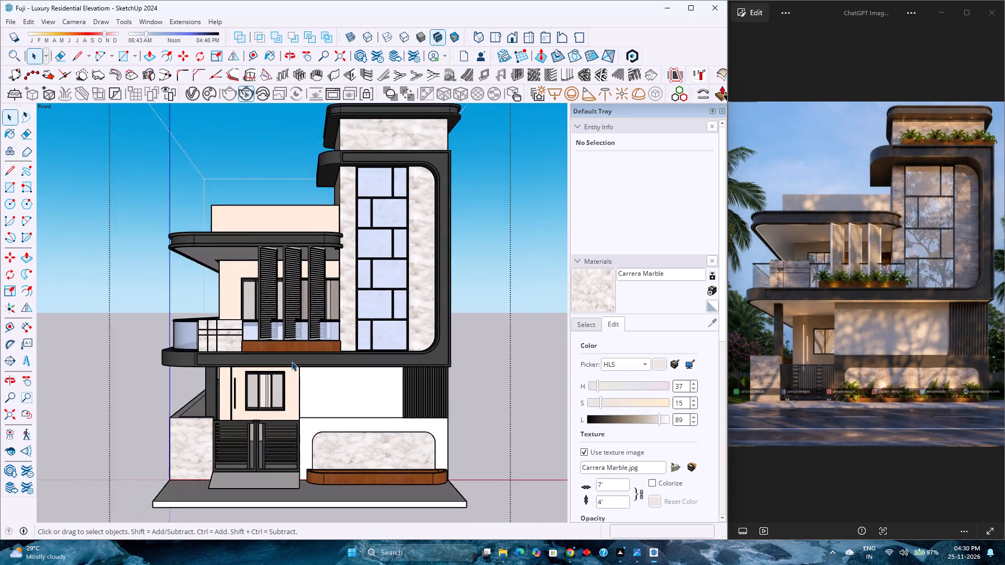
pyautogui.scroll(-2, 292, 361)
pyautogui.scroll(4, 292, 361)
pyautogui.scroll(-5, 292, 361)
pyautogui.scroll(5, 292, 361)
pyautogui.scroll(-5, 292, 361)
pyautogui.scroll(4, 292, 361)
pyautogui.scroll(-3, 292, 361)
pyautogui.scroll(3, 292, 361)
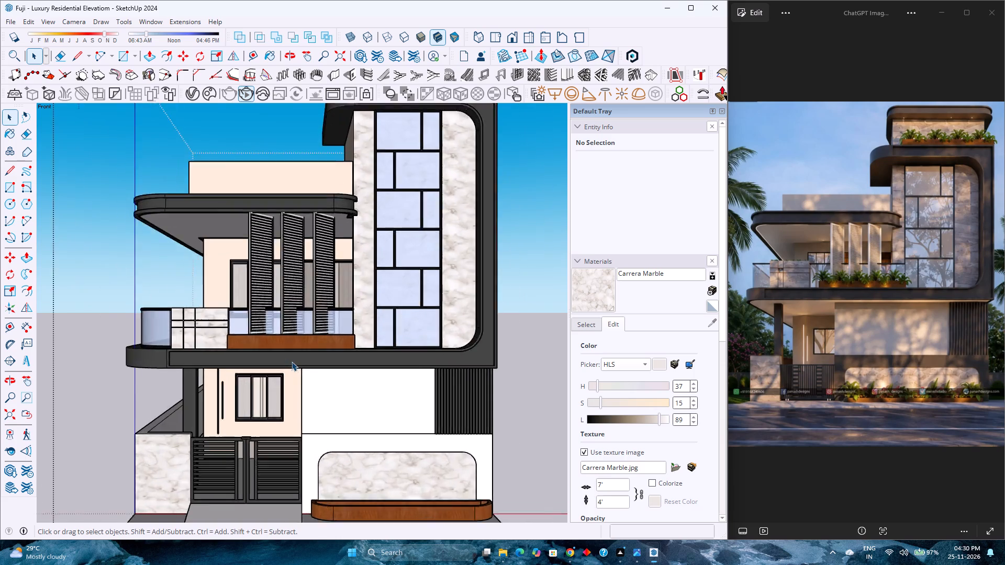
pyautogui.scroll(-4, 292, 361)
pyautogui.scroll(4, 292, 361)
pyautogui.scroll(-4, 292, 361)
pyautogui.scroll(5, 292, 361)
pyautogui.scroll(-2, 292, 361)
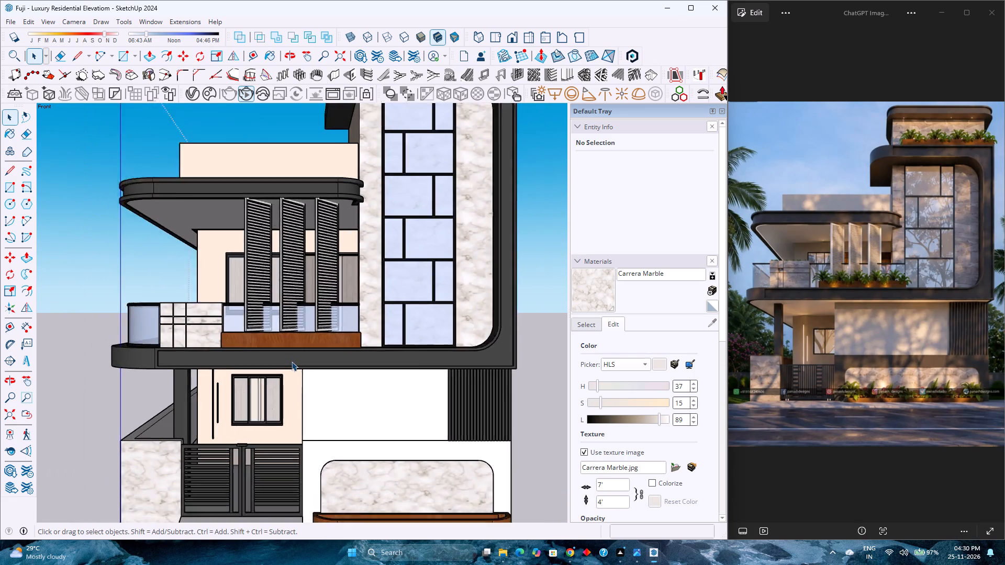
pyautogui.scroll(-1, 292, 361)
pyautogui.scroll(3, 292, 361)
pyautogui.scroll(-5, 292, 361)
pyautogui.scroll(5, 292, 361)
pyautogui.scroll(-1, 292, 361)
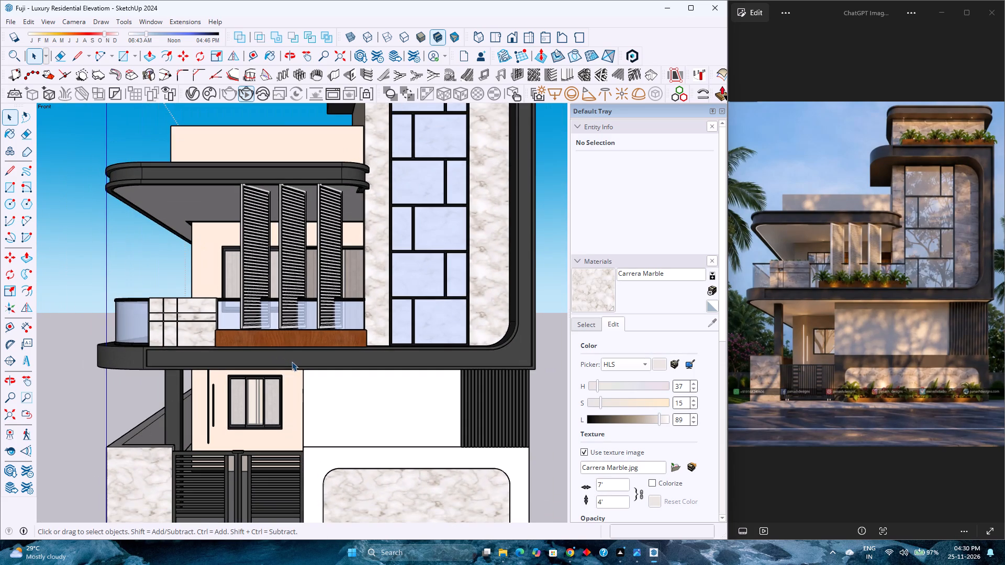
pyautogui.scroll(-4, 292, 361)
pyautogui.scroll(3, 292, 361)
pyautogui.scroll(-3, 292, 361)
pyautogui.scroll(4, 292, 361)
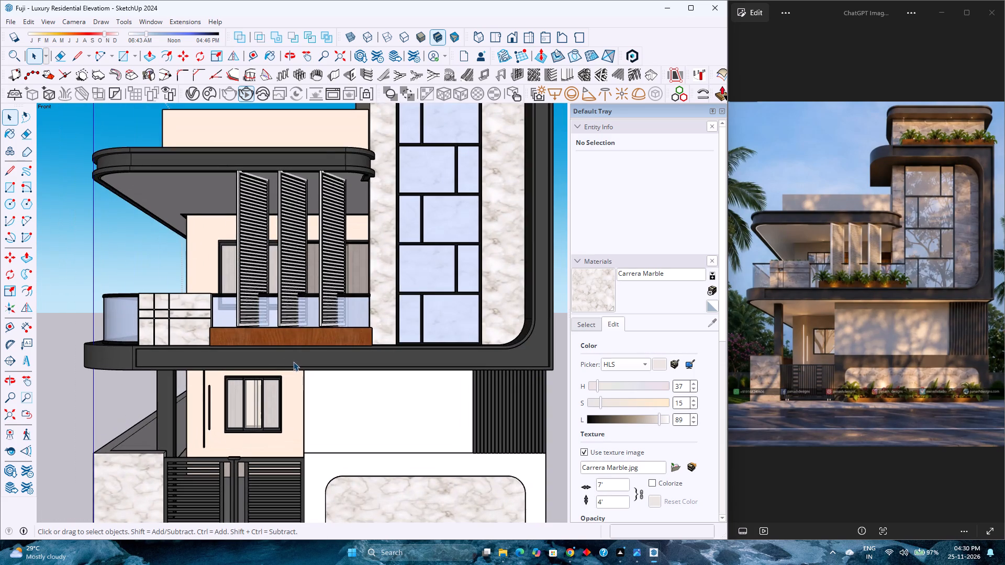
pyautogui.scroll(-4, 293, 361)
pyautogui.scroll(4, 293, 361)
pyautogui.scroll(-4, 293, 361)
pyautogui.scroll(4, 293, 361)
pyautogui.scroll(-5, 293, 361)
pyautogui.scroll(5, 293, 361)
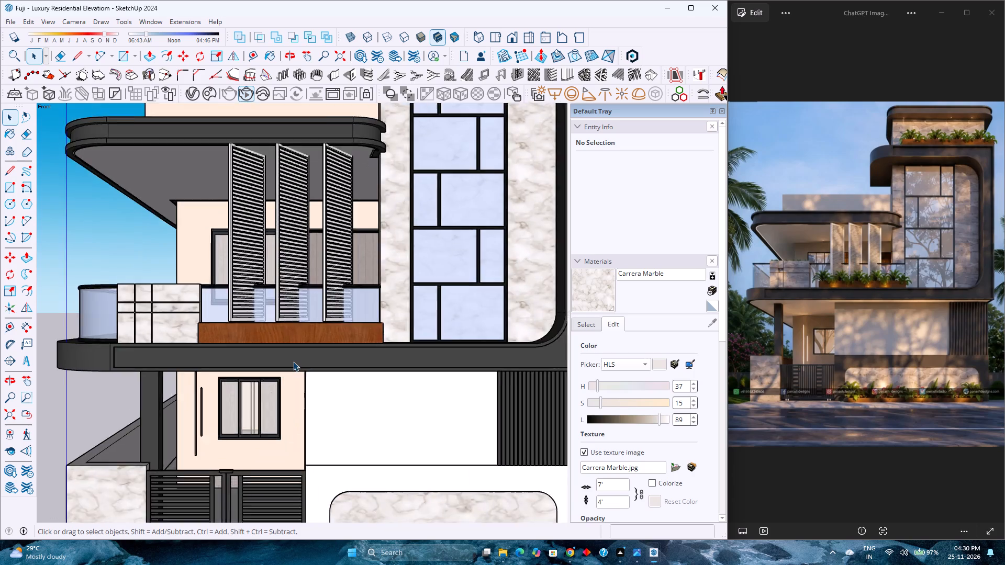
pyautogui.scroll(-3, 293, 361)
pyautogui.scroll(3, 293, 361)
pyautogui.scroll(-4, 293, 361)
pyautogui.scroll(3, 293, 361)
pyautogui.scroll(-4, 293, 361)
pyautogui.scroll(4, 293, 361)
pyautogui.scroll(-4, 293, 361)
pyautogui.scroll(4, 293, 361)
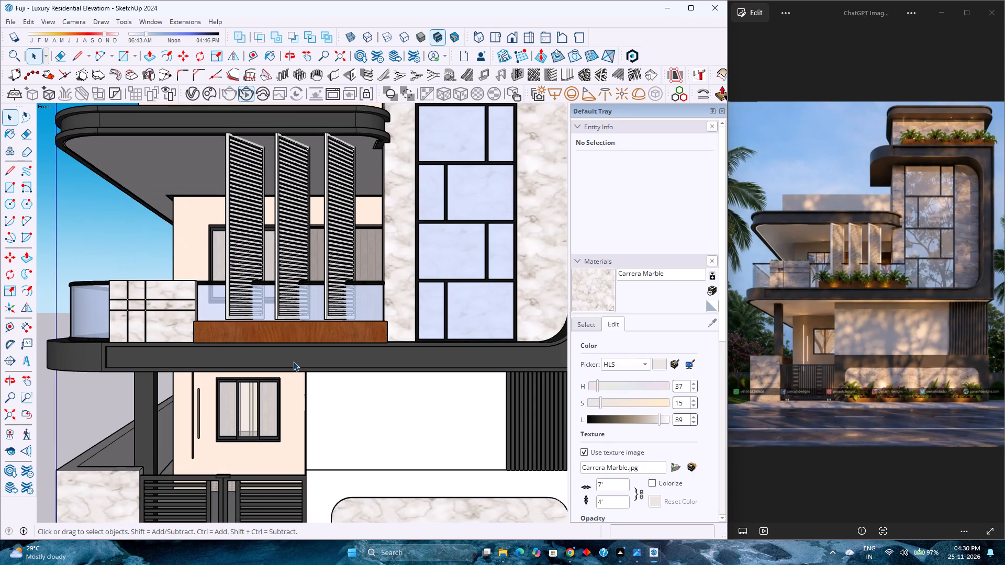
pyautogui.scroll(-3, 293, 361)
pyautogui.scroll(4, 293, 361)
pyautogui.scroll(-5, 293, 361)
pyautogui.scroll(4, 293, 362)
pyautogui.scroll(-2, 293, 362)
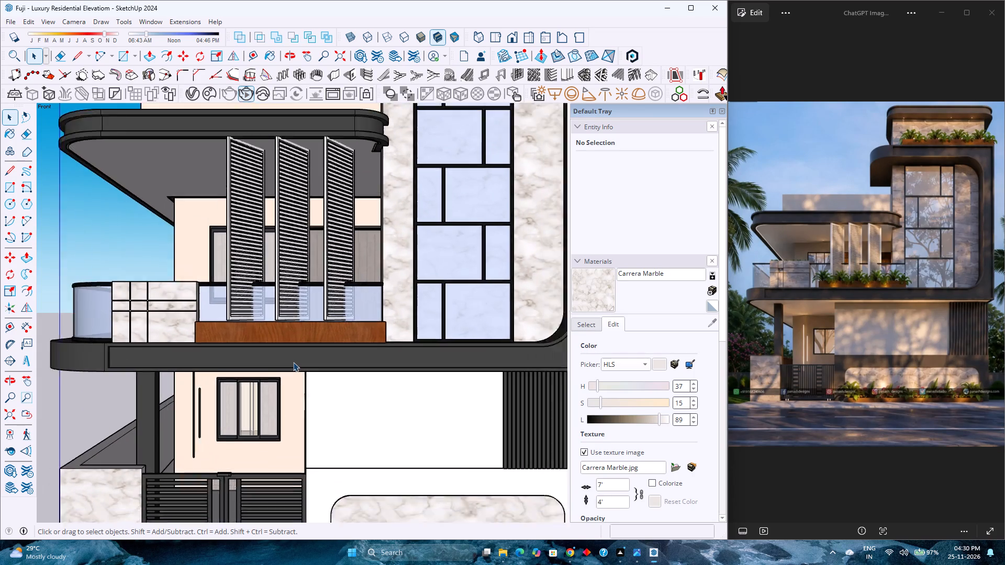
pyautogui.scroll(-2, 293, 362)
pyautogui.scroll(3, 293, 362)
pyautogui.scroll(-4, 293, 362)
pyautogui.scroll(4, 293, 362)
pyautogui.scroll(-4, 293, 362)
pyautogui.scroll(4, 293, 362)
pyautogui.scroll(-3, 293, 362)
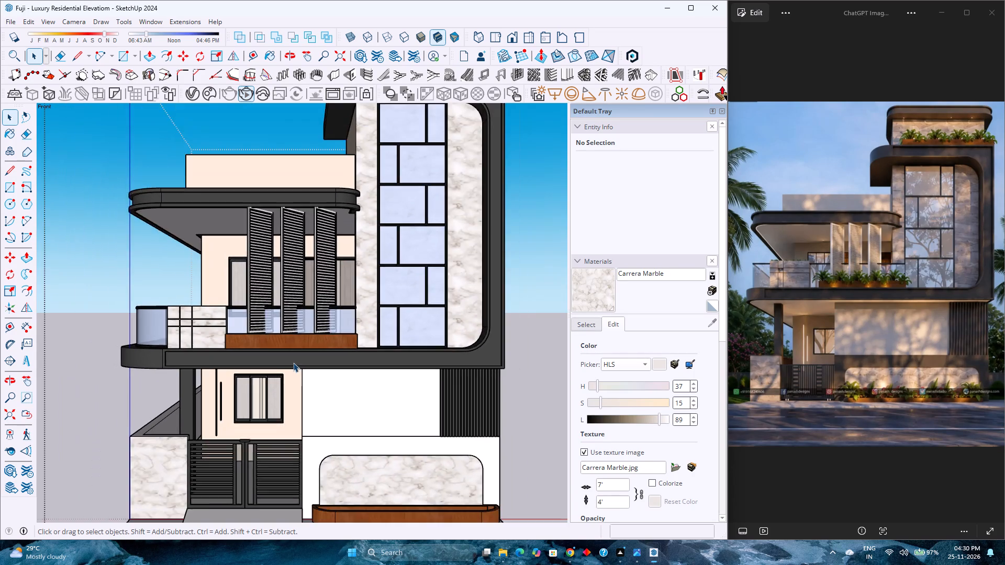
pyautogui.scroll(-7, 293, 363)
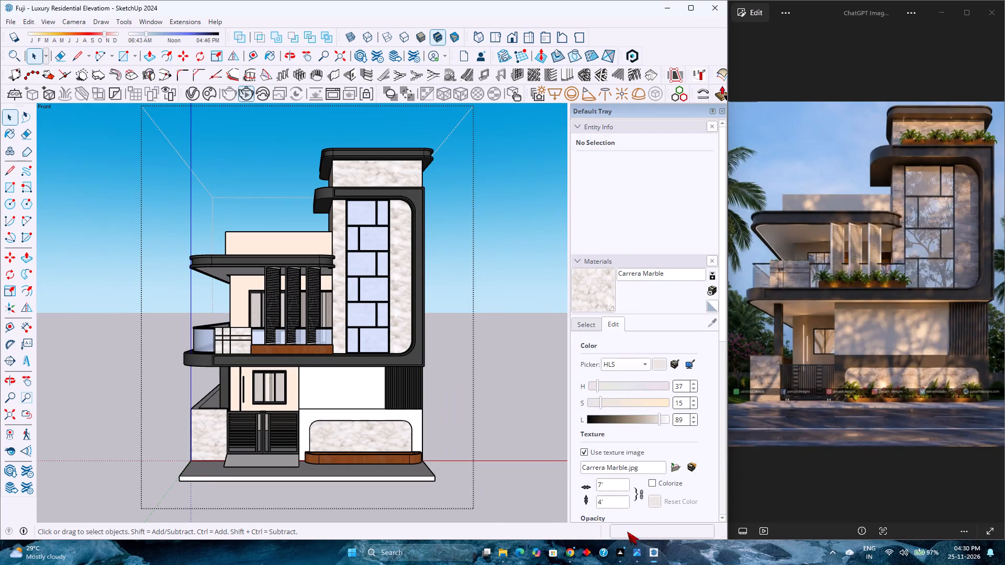
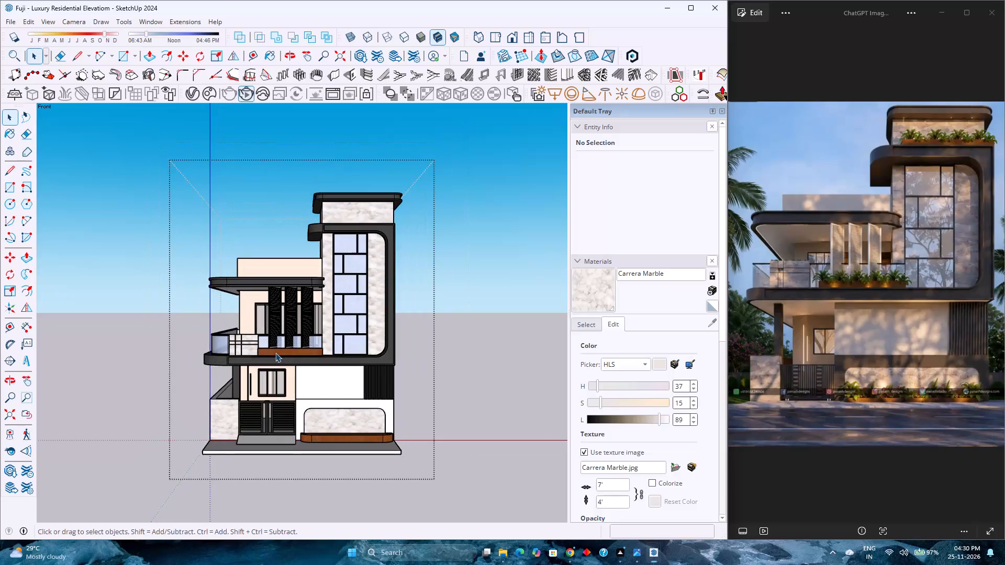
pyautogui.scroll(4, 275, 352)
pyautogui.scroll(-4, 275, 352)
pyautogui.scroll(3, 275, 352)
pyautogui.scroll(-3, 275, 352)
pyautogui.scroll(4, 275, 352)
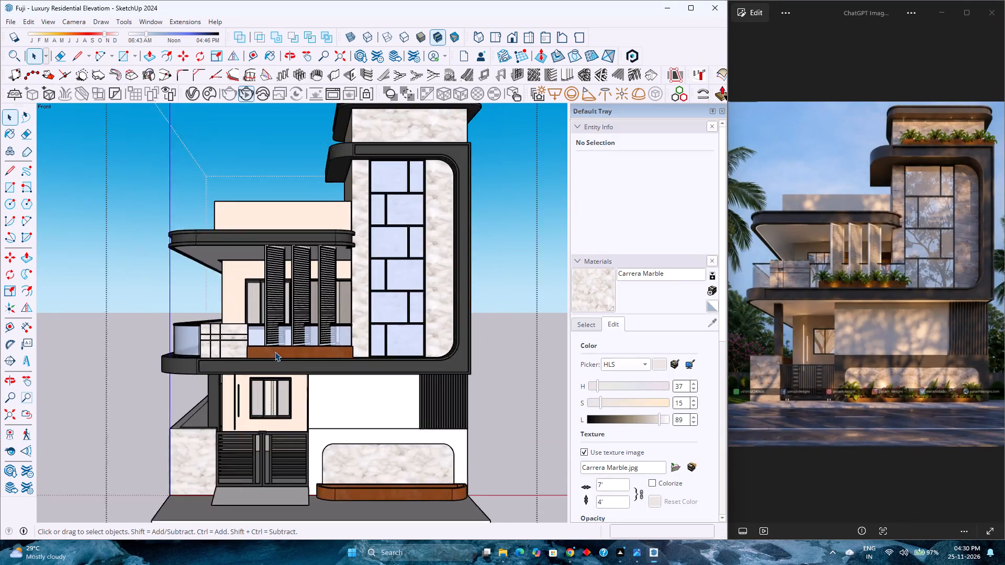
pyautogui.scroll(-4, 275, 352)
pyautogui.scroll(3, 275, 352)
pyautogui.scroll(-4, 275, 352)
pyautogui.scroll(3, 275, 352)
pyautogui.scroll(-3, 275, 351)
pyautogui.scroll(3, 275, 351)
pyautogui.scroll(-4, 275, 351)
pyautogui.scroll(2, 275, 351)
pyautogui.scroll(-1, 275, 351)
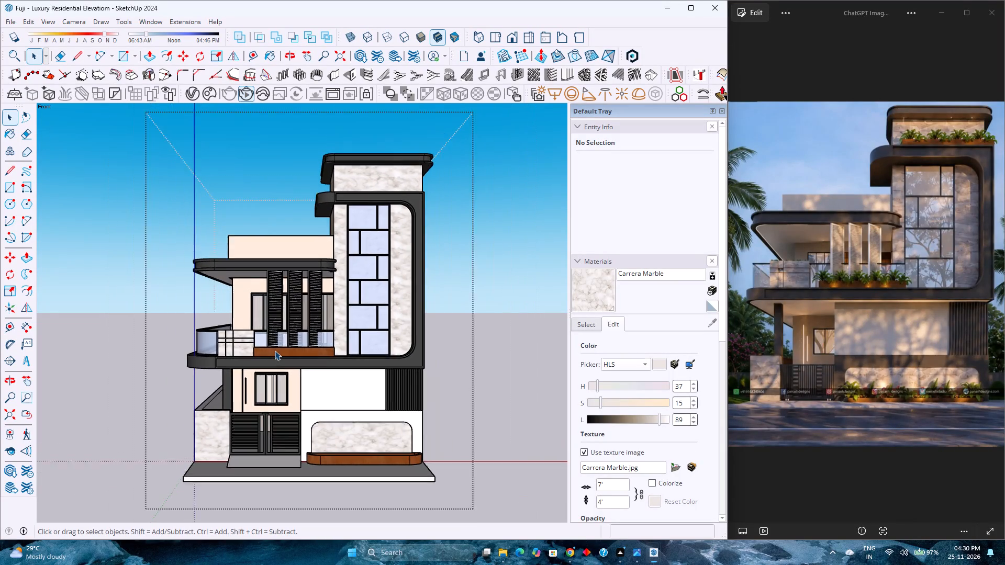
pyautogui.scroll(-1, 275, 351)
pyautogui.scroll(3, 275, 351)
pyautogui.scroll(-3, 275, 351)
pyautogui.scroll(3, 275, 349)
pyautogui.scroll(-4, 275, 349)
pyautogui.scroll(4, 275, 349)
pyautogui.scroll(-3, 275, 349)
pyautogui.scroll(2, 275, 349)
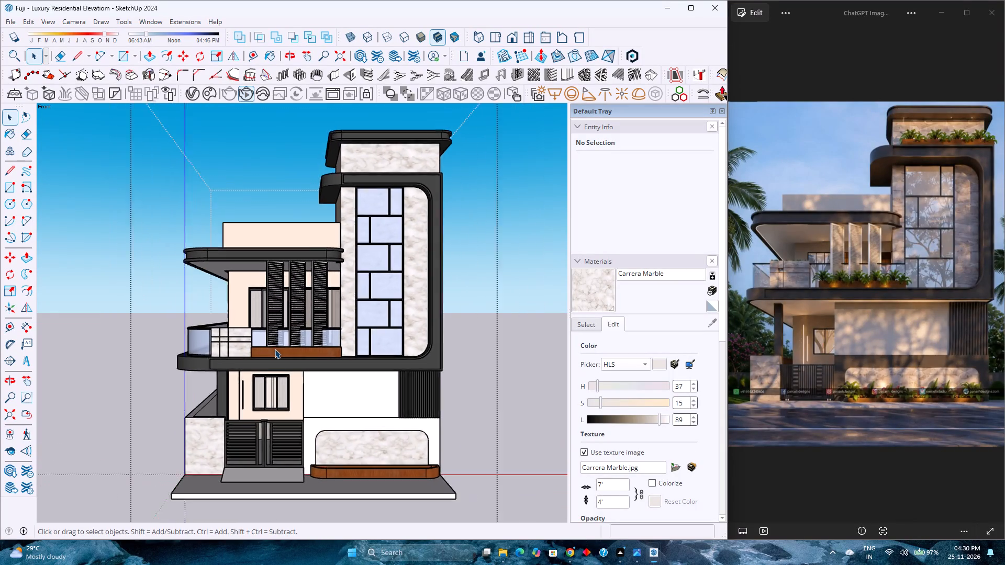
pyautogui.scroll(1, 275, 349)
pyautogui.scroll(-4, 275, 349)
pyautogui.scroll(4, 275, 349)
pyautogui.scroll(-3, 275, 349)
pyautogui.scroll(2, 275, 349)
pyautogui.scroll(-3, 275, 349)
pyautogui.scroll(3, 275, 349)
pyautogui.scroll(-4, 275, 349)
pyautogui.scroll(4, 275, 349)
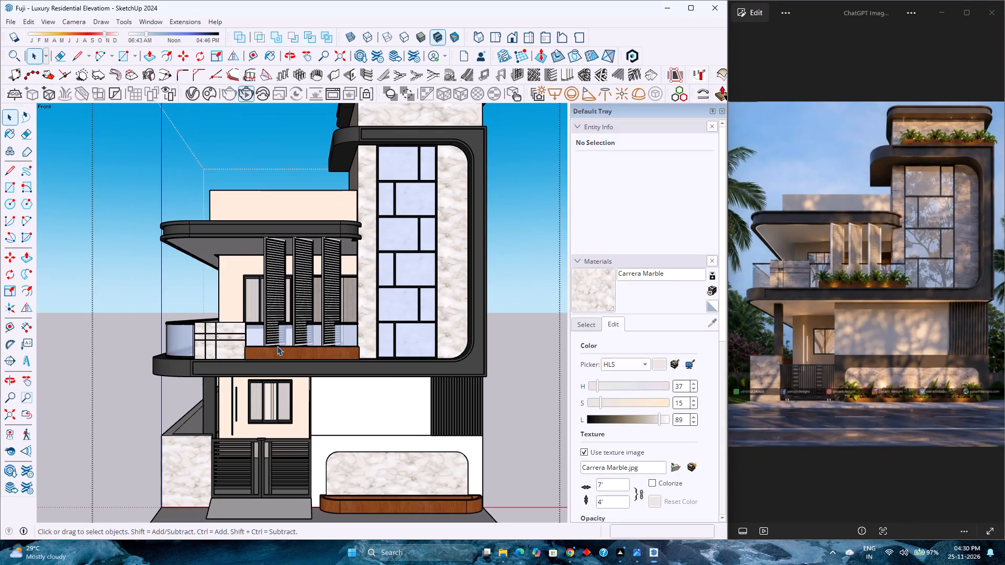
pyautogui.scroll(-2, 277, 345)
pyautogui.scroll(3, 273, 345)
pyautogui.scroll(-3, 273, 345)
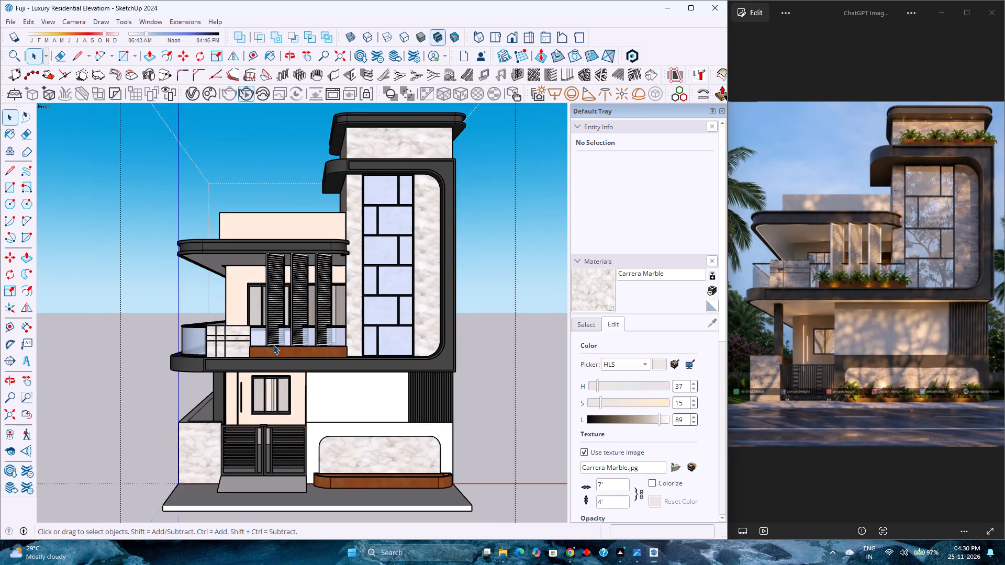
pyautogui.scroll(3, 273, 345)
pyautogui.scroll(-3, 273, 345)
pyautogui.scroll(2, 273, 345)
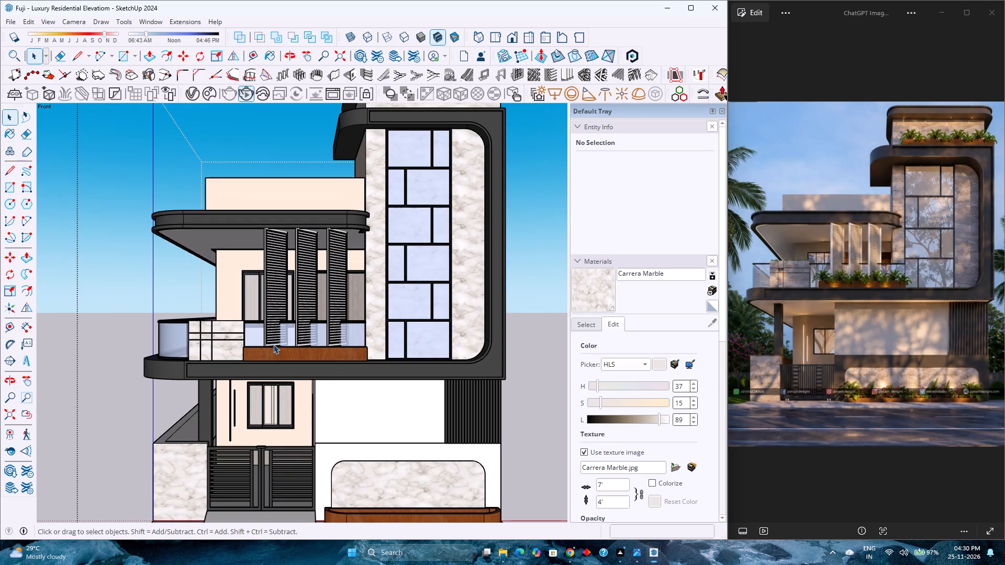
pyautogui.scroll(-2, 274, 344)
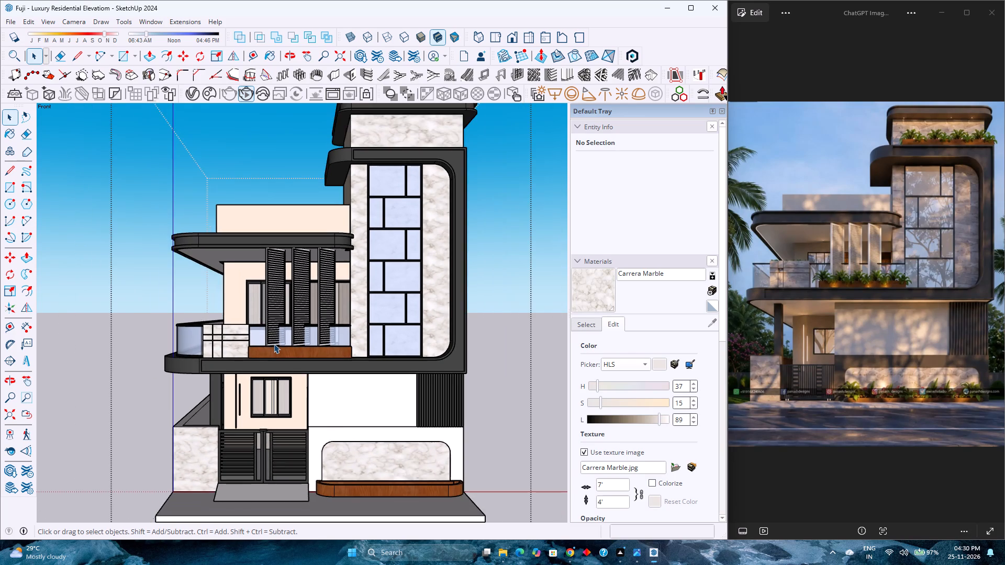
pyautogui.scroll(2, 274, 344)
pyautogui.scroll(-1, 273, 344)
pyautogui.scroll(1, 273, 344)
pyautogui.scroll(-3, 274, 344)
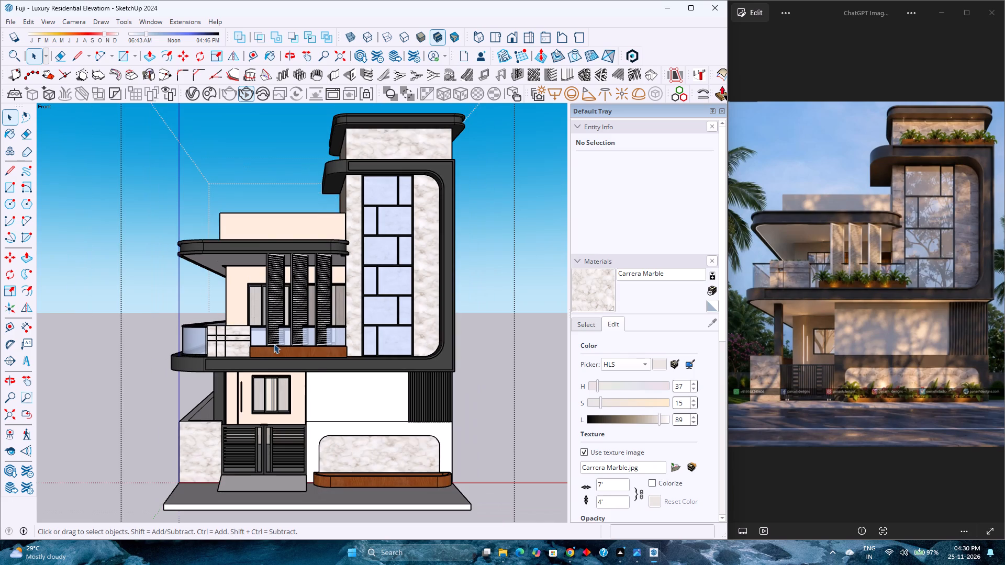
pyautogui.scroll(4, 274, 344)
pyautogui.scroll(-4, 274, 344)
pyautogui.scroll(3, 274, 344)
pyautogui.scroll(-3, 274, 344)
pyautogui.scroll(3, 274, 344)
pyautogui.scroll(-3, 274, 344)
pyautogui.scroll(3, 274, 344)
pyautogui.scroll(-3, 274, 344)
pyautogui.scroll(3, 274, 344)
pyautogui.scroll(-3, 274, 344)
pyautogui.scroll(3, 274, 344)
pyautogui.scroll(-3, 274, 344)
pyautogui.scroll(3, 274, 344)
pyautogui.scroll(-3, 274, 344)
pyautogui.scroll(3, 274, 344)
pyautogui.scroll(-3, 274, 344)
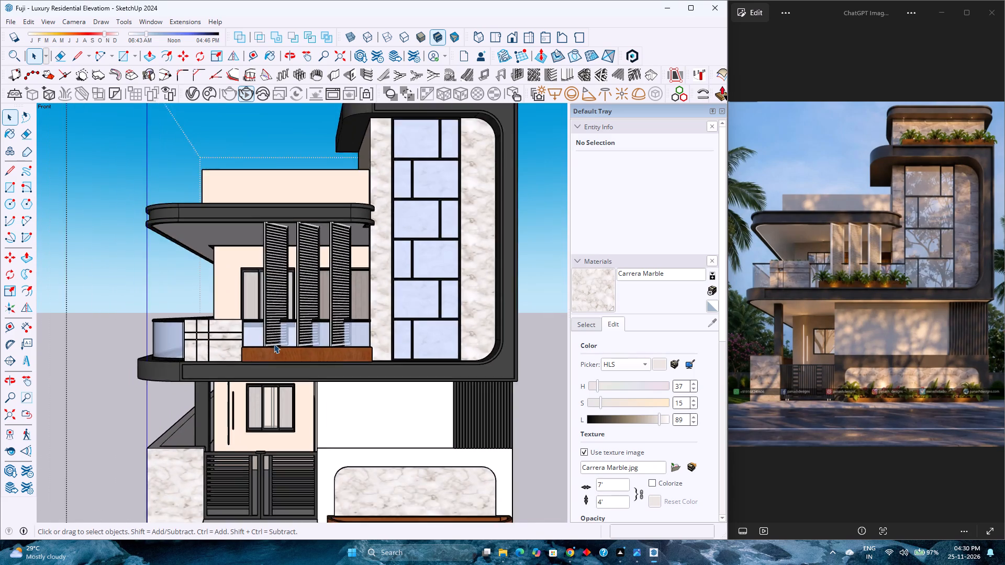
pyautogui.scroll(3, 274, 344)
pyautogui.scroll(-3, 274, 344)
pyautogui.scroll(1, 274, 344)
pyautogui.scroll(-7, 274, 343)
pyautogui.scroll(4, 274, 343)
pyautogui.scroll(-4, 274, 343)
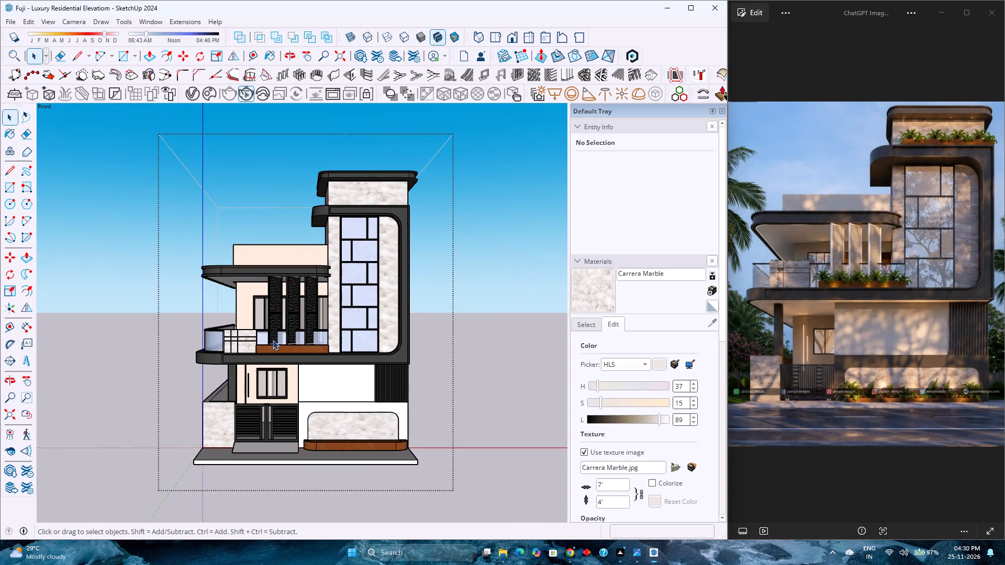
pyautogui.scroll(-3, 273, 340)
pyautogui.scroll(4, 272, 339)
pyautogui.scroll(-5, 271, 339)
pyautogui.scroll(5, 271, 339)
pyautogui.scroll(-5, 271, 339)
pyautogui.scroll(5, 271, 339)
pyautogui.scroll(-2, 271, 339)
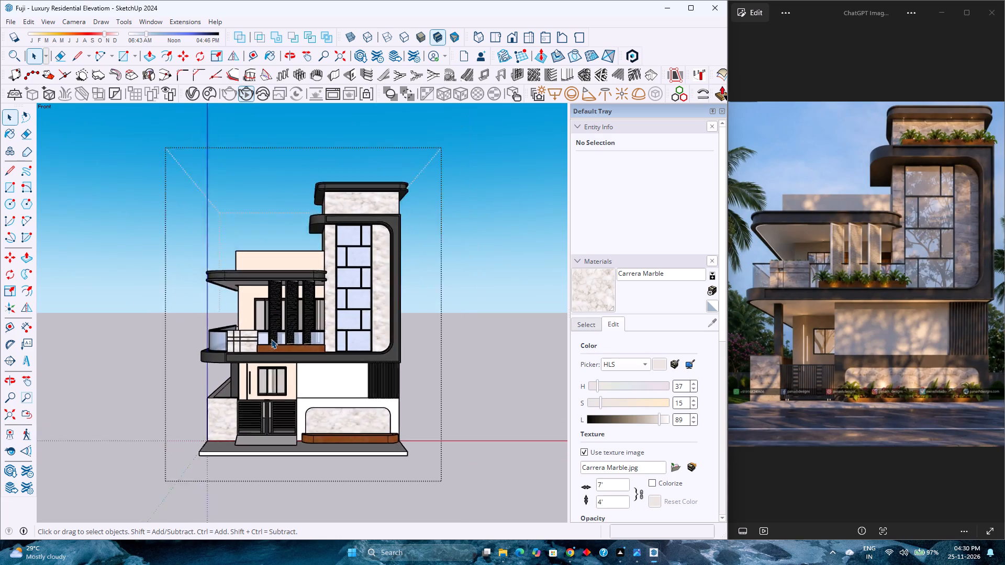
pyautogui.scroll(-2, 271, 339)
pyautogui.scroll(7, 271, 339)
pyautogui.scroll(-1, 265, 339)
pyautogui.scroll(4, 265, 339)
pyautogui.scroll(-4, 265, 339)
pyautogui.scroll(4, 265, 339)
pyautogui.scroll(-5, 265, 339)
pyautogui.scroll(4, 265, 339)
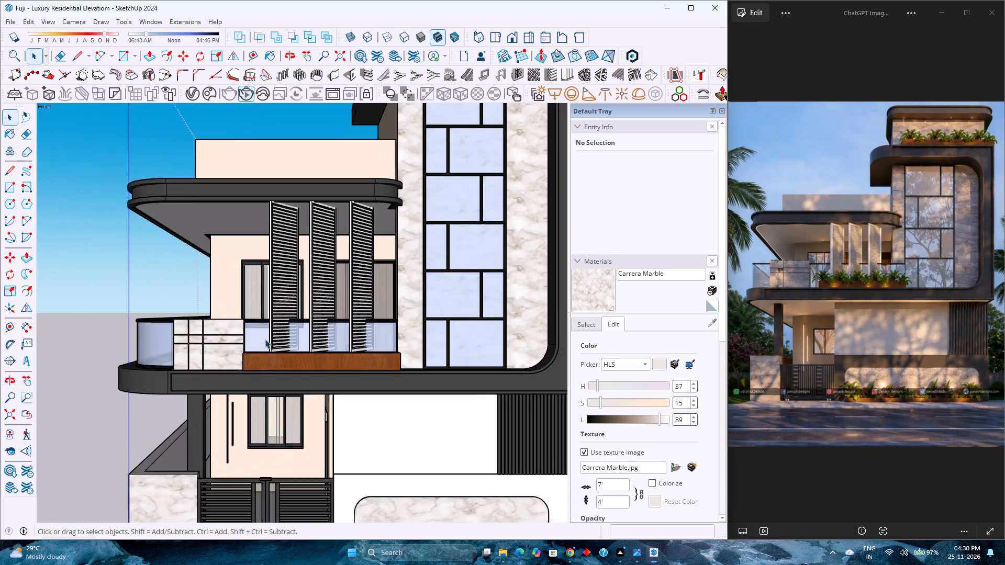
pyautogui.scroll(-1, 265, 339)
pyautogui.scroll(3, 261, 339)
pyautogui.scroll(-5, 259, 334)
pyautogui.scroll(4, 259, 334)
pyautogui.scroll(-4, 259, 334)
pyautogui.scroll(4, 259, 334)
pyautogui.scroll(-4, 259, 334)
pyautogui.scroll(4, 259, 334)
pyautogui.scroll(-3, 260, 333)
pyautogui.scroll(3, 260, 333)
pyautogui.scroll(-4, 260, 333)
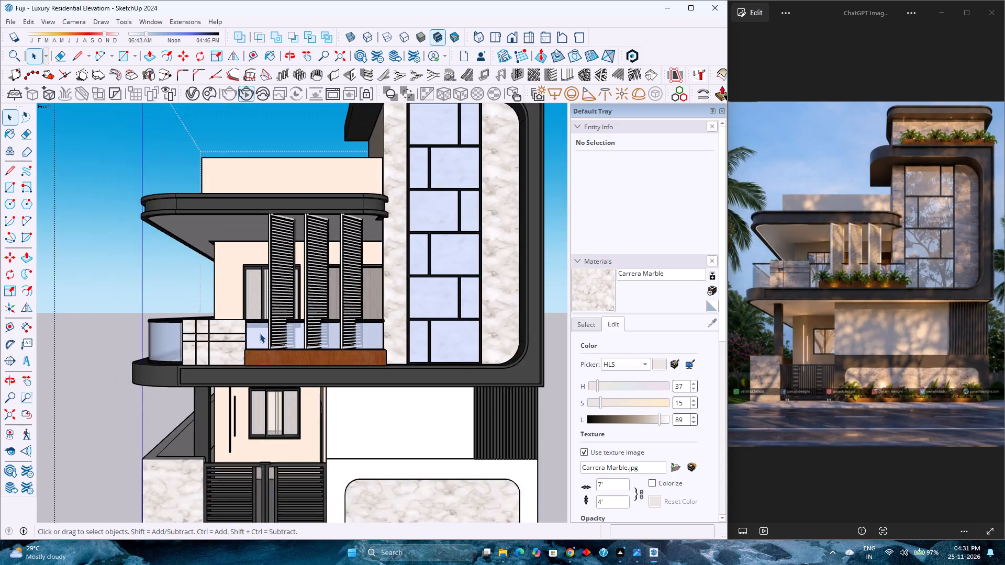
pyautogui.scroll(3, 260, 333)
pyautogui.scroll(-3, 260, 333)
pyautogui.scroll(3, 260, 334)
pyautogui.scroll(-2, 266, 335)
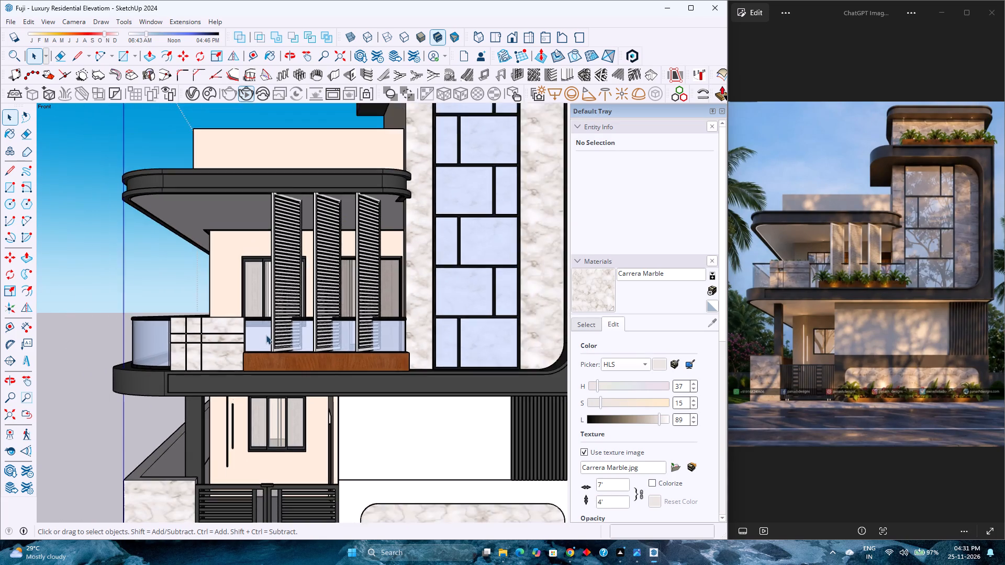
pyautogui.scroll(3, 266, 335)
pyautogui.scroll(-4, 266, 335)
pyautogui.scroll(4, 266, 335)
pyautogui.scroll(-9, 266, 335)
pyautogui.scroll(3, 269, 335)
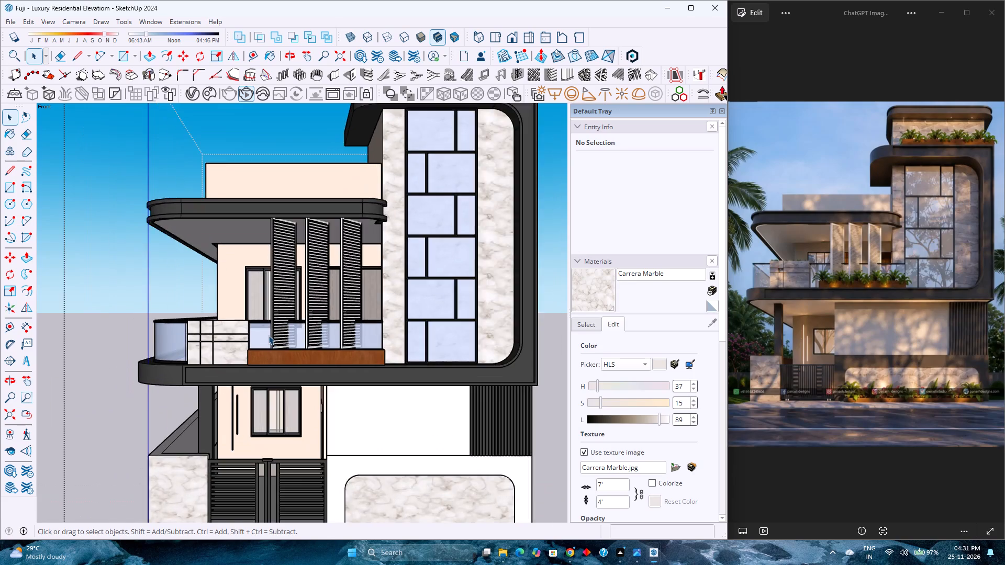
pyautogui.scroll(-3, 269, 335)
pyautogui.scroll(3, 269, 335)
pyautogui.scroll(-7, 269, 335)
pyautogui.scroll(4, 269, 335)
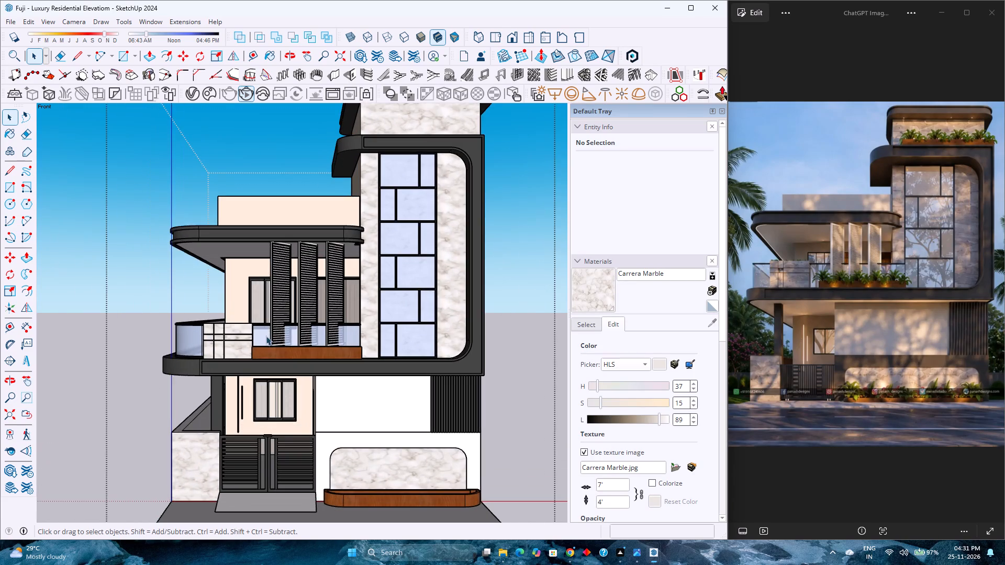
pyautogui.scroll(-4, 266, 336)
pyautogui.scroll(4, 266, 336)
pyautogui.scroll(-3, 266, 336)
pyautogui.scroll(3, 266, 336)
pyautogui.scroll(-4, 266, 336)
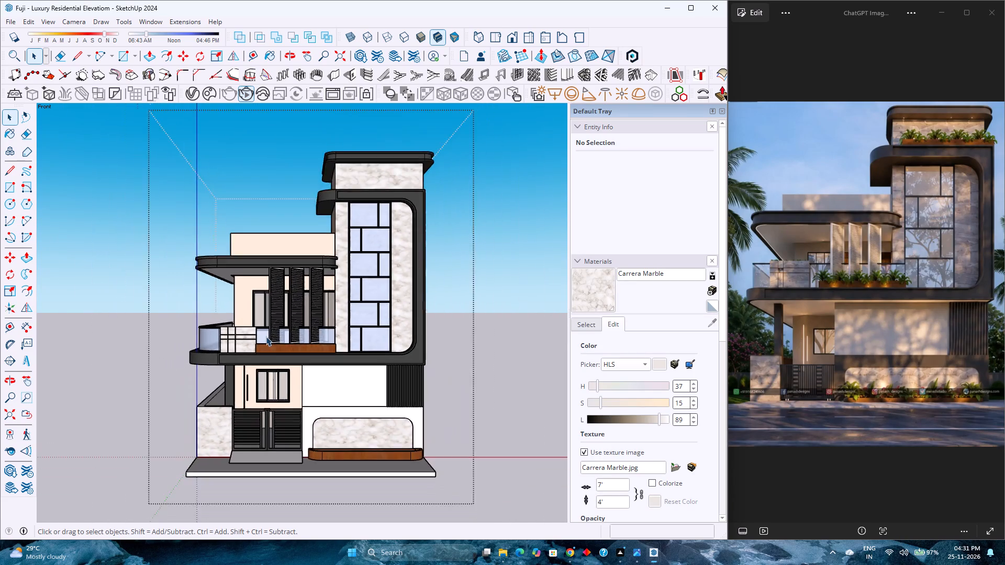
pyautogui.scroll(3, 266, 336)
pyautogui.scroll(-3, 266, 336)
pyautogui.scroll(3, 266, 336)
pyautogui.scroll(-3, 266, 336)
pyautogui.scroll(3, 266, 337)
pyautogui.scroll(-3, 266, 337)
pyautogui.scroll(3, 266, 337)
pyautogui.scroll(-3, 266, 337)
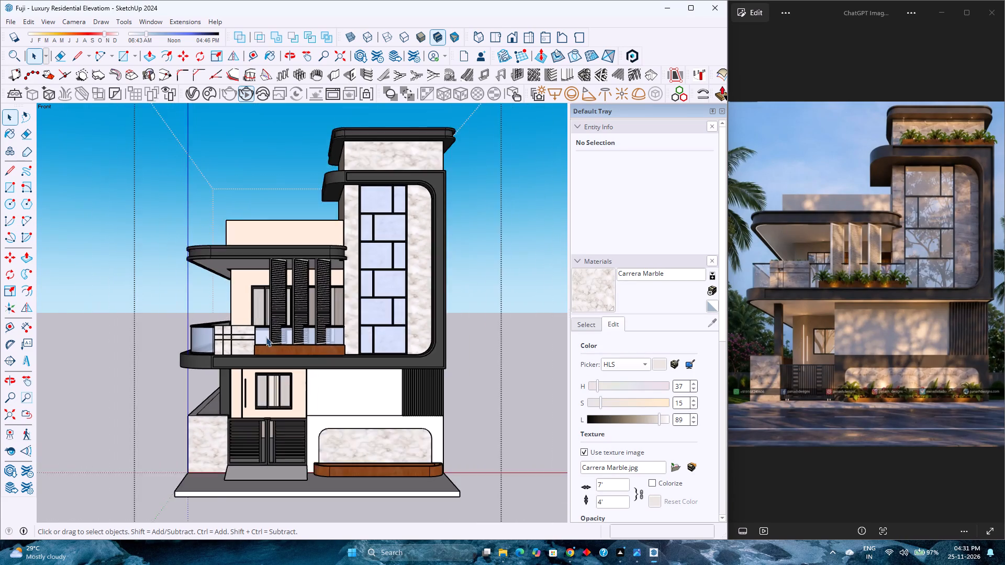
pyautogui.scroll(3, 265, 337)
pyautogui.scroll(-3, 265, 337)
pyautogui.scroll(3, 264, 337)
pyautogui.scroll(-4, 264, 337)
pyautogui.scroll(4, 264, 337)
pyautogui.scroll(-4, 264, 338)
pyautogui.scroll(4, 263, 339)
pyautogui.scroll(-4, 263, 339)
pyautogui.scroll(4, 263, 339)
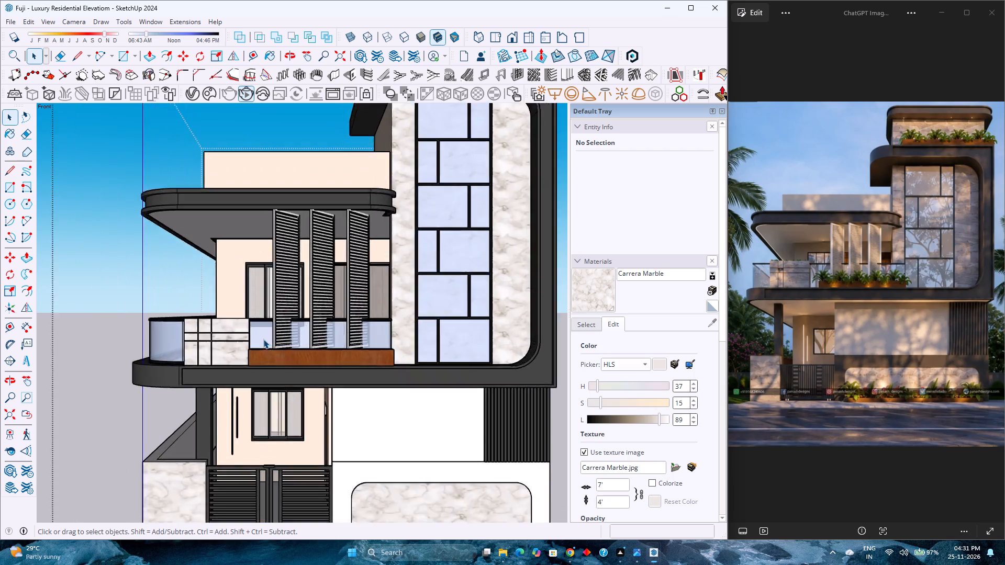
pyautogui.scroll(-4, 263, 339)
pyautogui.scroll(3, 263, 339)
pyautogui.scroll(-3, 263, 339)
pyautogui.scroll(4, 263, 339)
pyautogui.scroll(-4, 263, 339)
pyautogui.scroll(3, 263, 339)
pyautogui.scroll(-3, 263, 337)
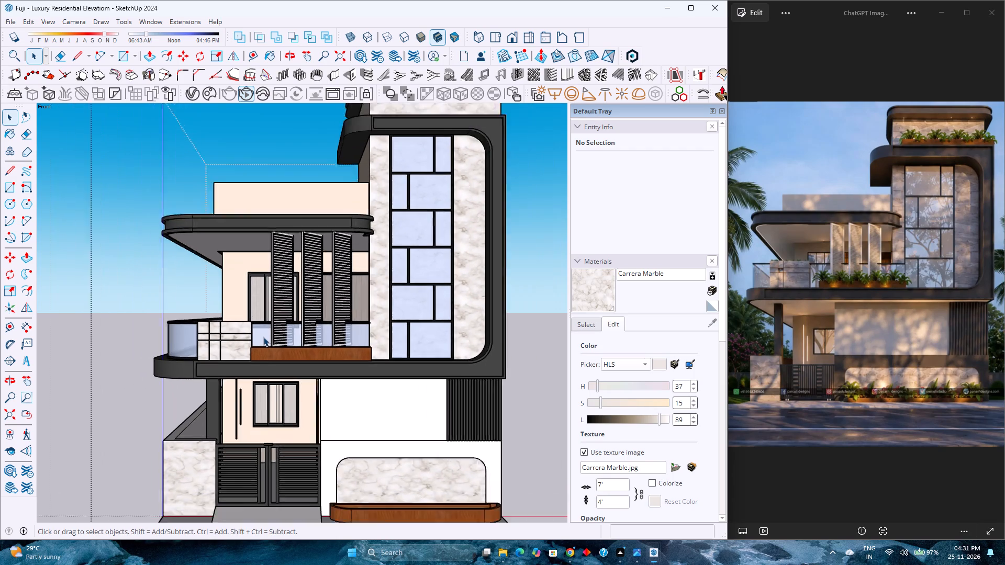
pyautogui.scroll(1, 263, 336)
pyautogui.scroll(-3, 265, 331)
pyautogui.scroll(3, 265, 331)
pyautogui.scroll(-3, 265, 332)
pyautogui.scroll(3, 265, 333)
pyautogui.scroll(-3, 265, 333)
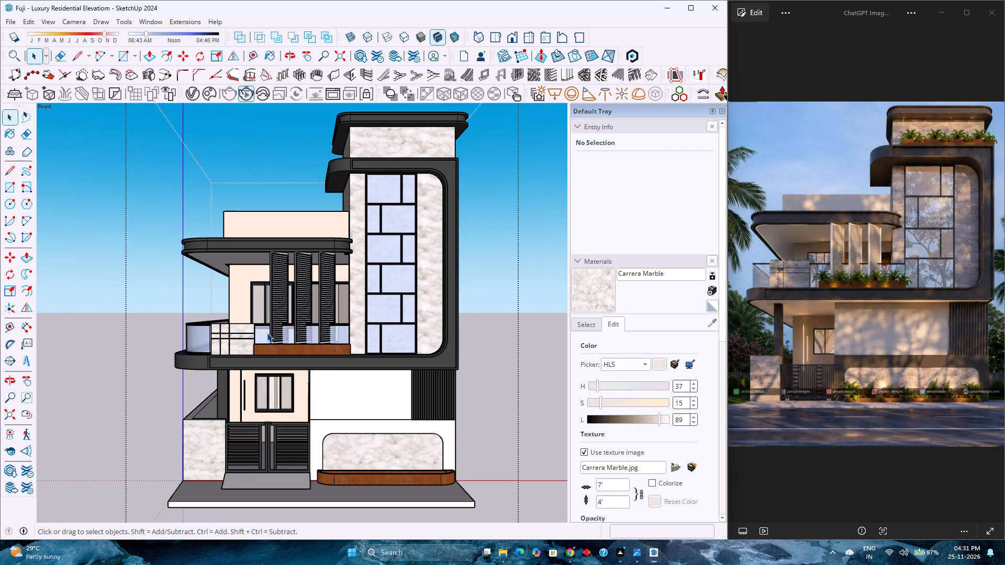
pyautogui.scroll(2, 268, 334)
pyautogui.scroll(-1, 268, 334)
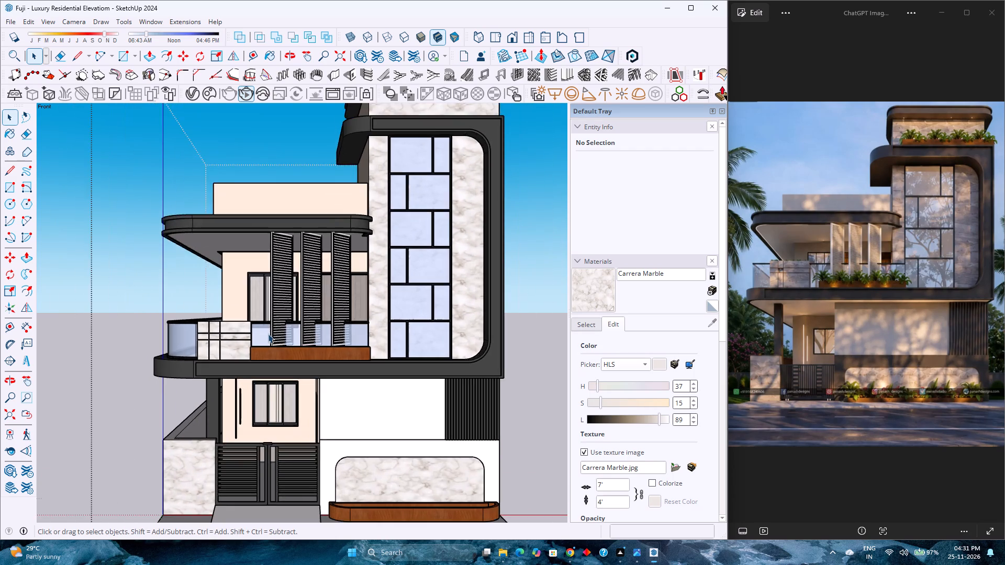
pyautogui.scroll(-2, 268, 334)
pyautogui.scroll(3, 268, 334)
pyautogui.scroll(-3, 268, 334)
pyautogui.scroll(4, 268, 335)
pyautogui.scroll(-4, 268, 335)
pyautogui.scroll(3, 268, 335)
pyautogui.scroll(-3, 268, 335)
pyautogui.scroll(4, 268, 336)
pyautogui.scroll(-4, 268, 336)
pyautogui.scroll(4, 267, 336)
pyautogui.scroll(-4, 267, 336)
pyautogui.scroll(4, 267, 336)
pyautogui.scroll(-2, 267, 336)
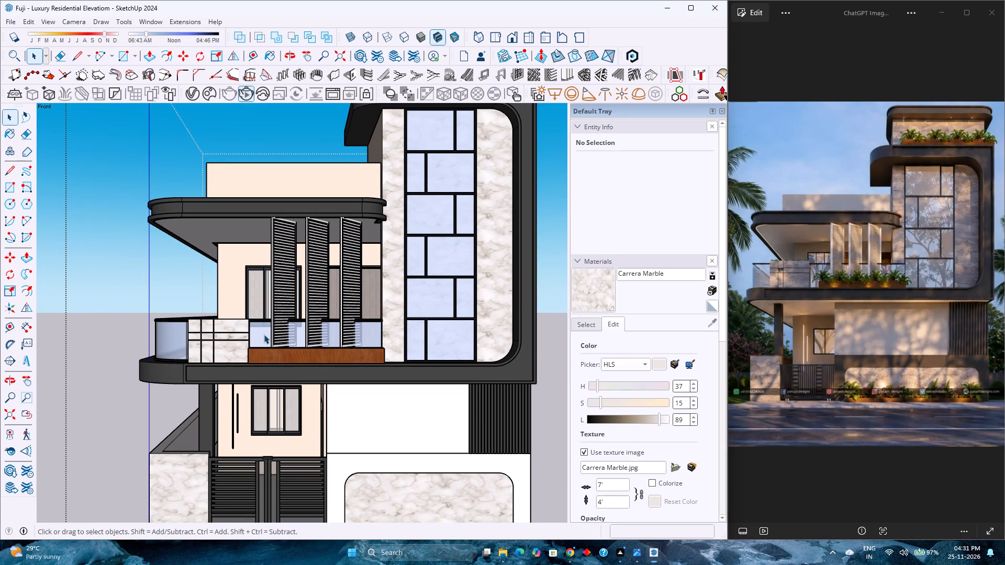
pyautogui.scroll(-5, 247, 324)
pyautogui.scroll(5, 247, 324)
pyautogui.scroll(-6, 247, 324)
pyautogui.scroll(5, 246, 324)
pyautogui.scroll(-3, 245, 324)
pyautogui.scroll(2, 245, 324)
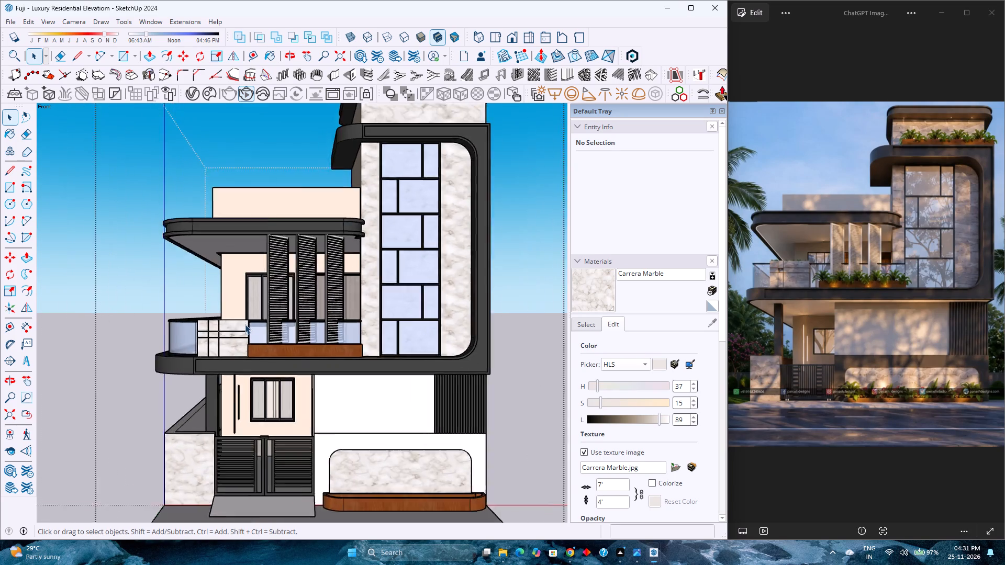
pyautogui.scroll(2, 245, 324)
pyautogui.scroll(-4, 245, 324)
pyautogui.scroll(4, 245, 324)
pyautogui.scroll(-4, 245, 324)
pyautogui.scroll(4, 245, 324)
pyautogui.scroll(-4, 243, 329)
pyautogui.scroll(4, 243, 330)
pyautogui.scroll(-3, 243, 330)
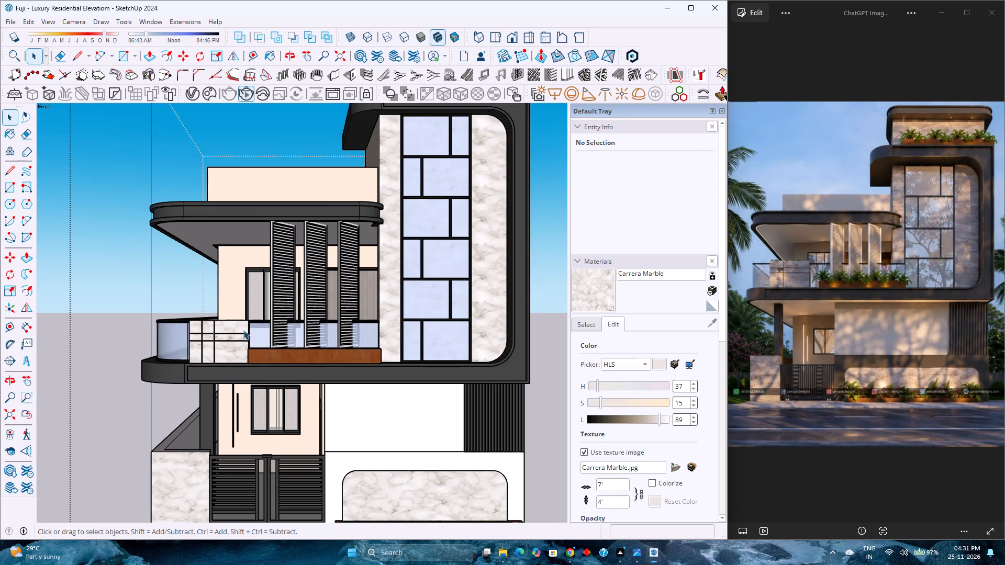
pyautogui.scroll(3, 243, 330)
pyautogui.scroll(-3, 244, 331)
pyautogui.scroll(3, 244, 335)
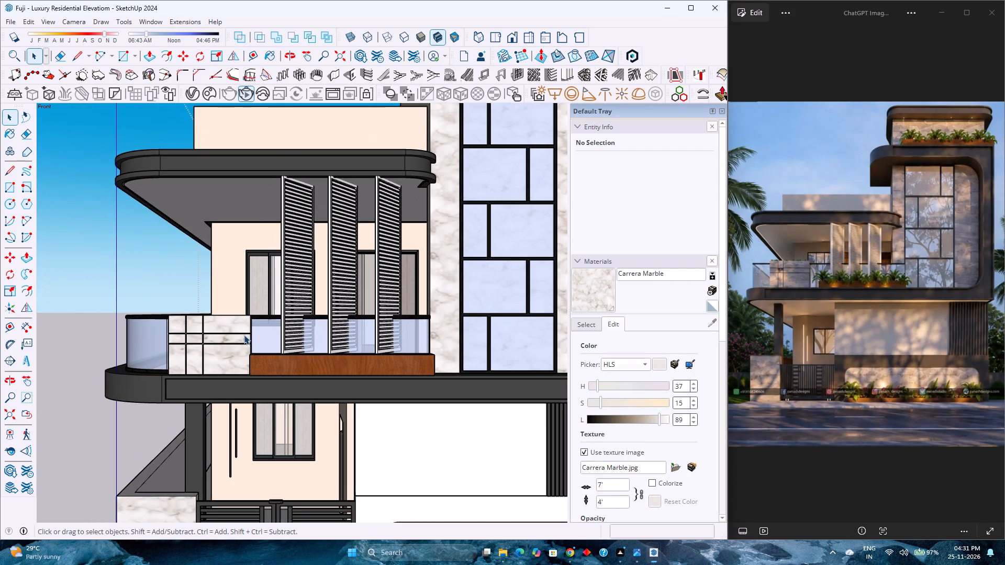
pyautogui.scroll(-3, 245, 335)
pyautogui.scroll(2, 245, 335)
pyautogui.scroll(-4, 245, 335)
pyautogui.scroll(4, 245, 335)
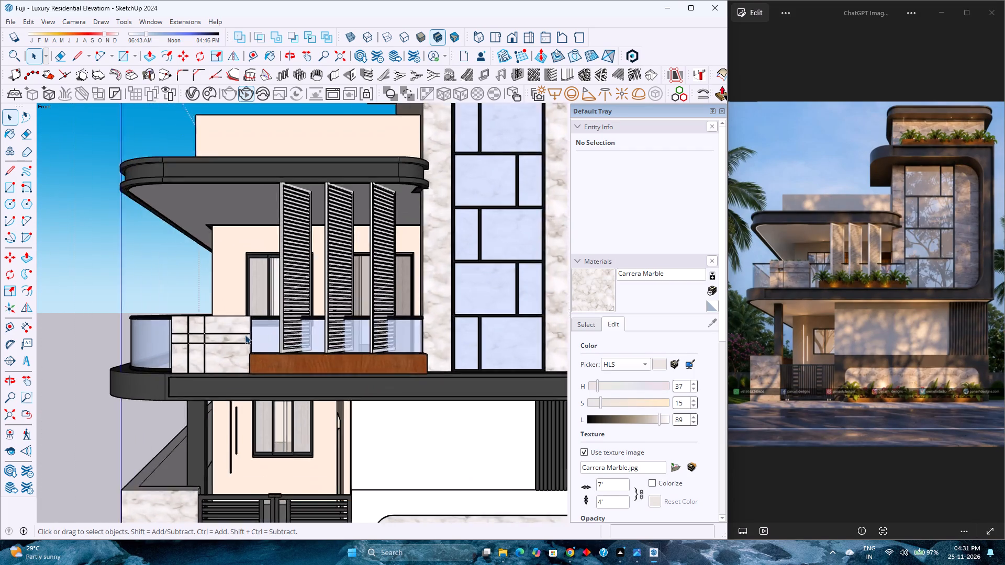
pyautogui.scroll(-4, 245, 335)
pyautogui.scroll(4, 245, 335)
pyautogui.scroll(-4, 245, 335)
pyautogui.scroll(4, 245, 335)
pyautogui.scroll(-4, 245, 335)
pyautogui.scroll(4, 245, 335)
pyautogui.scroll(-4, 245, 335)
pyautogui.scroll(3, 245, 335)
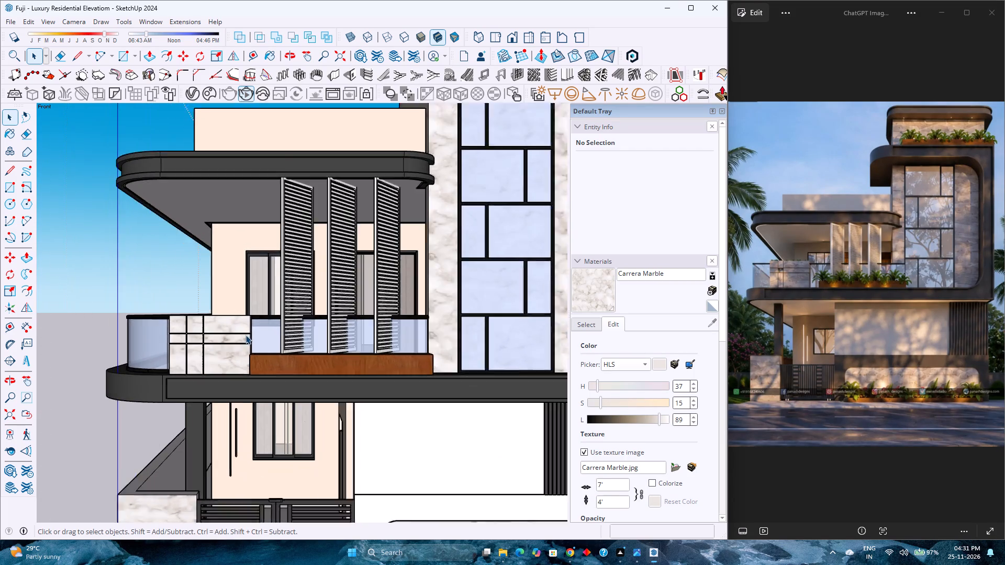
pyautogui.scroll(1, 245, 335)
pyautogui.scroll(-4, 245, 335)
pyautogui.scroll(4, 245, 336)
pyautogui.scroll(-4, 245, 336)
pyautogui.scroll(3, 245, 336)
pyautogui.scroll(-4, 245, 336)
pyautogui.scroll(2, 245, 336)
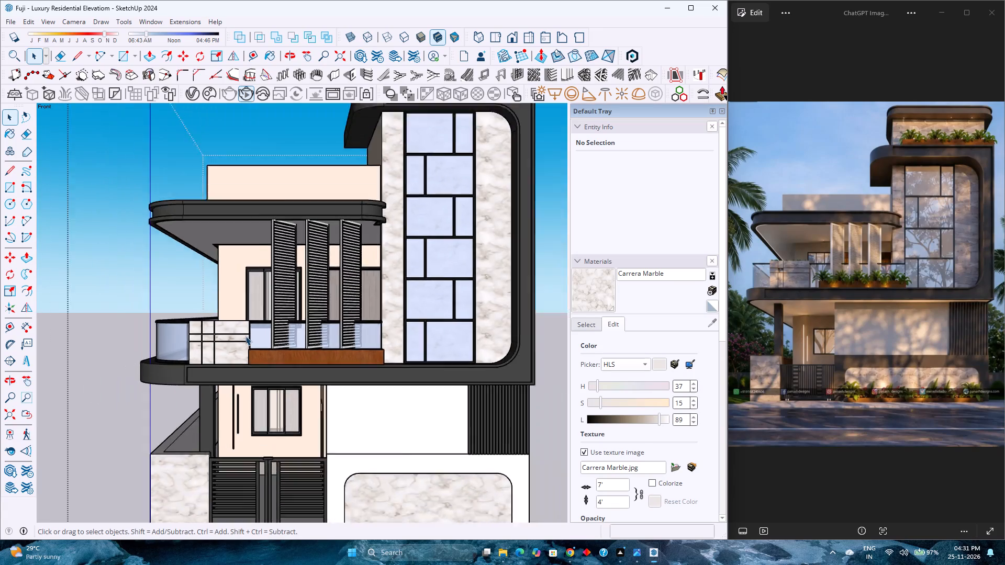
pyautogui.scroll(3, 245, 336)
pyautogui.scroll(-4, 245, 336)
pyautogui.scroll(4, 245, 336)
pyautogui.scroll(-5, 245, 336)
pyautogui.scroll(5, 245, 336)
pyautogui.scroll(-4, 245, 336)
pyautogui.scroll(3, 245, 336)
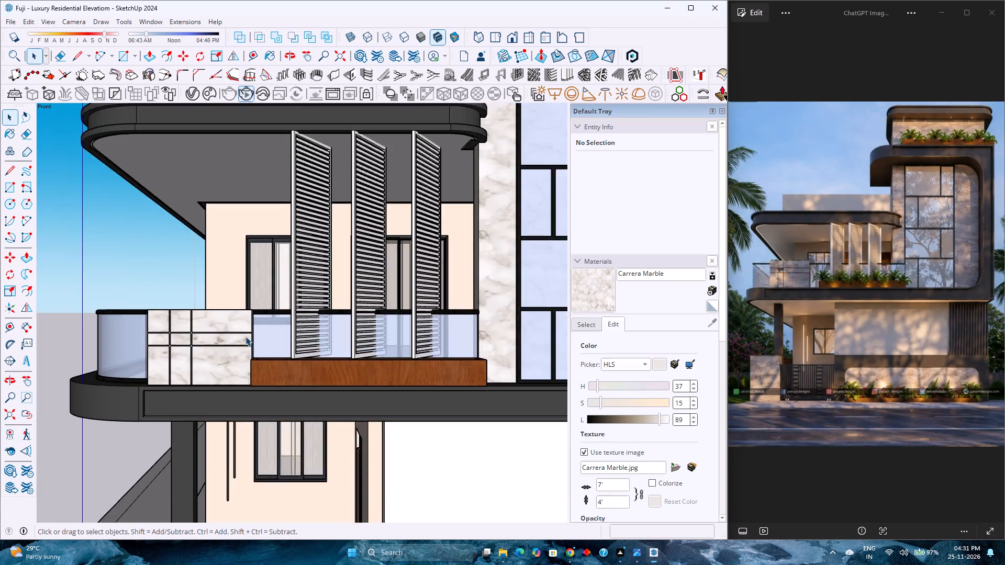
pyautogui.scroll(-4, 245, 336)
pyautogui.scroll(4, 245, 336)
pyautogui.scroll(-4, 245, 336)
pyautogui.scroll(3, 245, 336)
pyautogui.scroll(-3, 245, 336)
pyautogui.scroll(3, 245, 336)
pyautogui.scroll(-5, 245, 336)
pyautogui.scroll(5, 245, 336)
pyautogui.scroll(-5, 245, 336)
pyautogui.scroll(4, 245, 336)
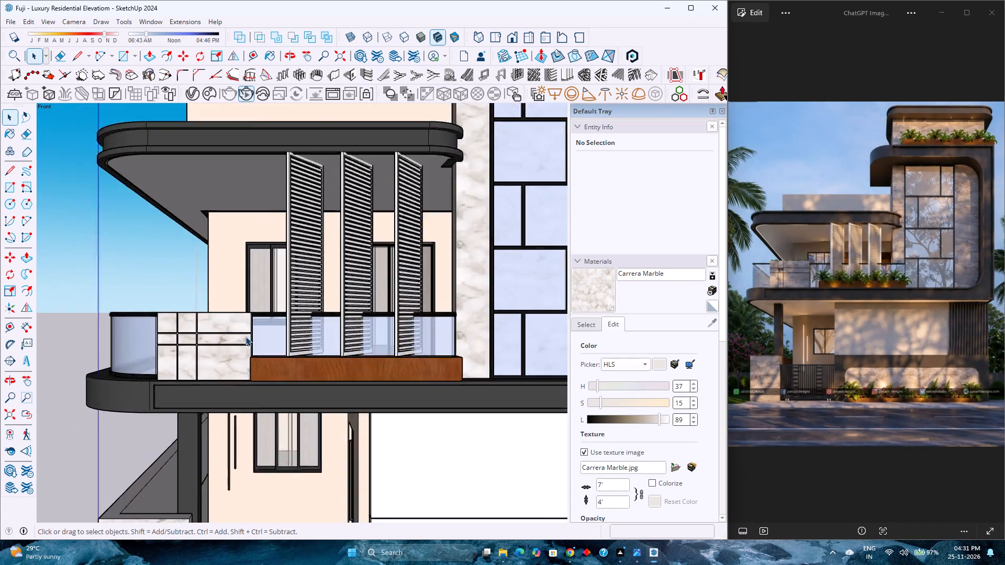
# Examine the balcony's grooved marble parapet, glass railing, wooden planter and louvred fins up close against the reference rendering.
pyautogui.scroll(1, 245, 336)
pyautogui.scroll(-5, 245, 336)
pyautogui.scroll(4, 245, 336)
pyautogui.scroll(-3, 245, 336)
pyautogui.scroll(3, 245, 336)
pyautogui.scroll(-3, 245, 336)
pyautogui.scroll(4, 245, 336)
pyautogui.scroll(-4, 245, 336)
pyautogui.scroll(4, 245, 336)
pyautogui.scroll(-2, 245, 336)
pyautogui.scroll(4, 244, 336)
pyautogui.scroll(-4, 244, 336)
pyautogui.scroll(4, 244, 336)
pyautogui.scroll(-5, 244, 336)
pyautogui.scroll(5, 244, 336)
pyautogui.scroll(-1, 243, 337)
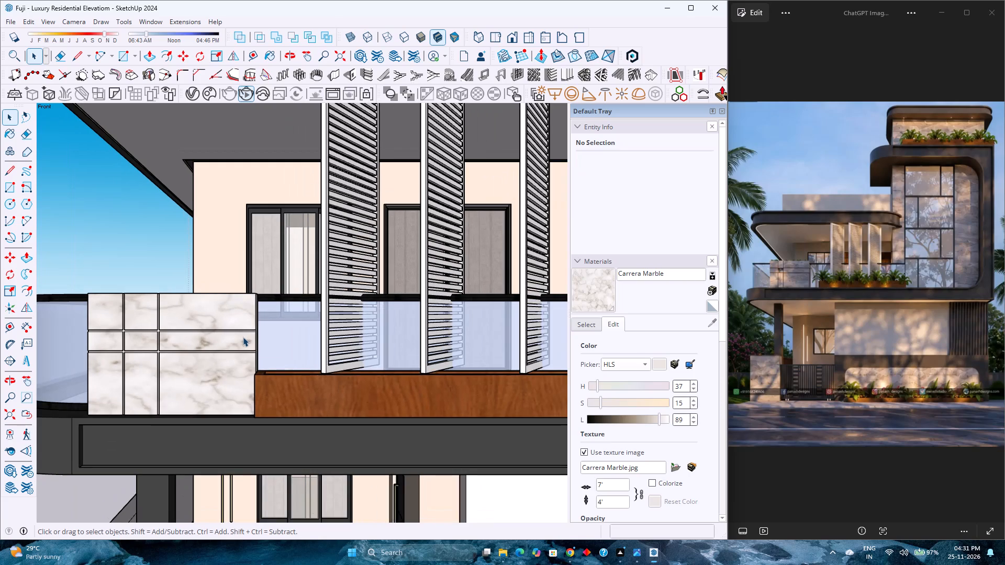
pyautogui.scroll(1, 244, 337)
pyautogui.scroll(-4, 244, 338)
pyautogui.scroll(3, 244, 338)
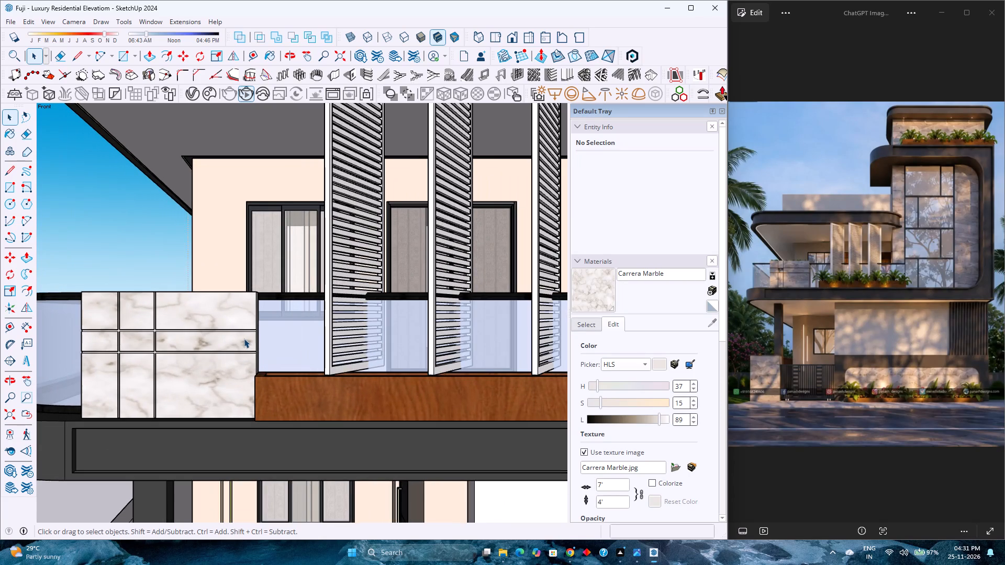
pyautogui.scroll(1, 244, 338)
pyautogui.scroll(-3, 244, 338)
pyautogui.scroll(3, 244, 338)
pyautogui.scroll(-4, 244, 338)
pyautogui.scroll(4, 244, 338)
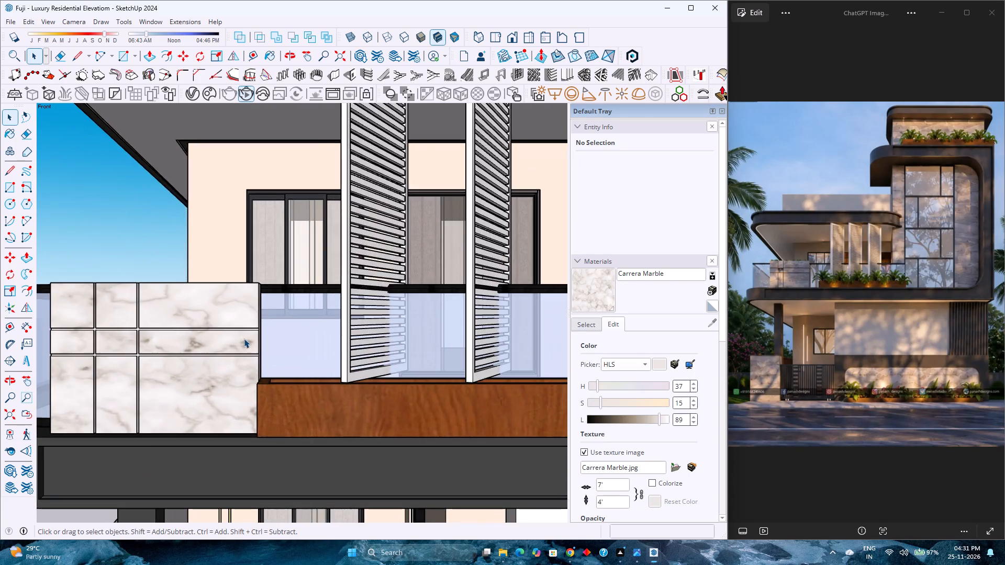
pyautogui.scroll(-5, 244, 338)
pyautogui.scroll(5, 244, 338)
pyautogui.scroll(-10, 244, 338)
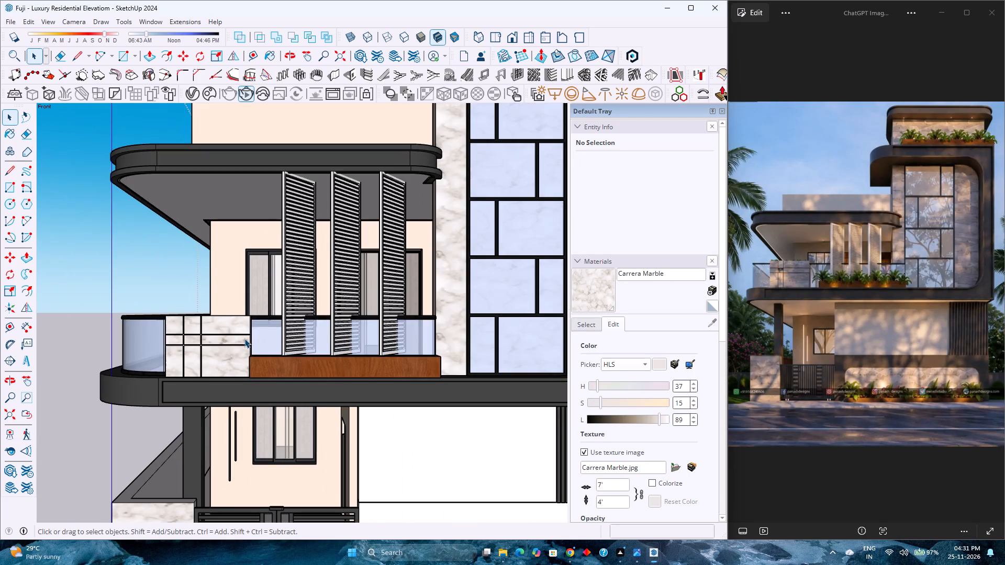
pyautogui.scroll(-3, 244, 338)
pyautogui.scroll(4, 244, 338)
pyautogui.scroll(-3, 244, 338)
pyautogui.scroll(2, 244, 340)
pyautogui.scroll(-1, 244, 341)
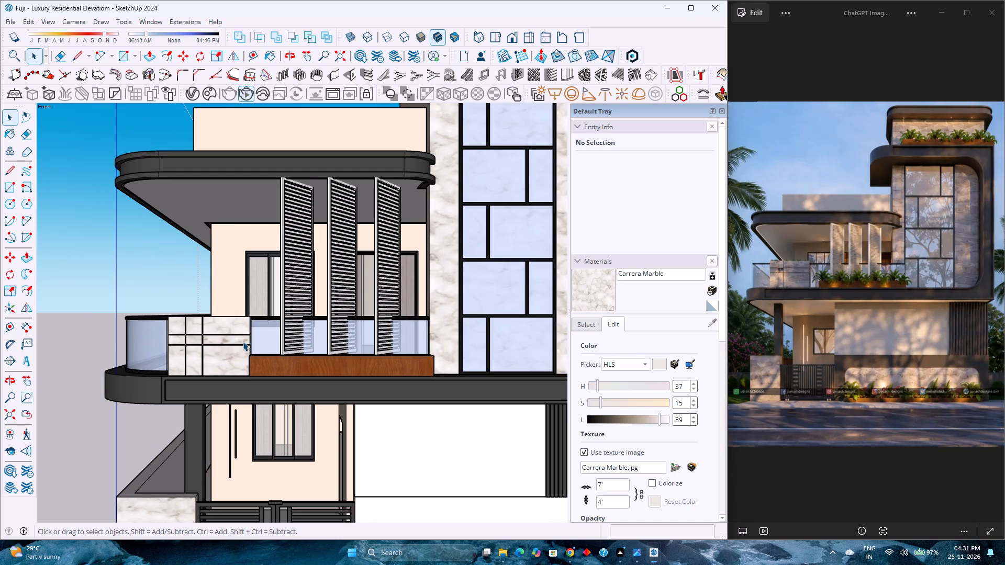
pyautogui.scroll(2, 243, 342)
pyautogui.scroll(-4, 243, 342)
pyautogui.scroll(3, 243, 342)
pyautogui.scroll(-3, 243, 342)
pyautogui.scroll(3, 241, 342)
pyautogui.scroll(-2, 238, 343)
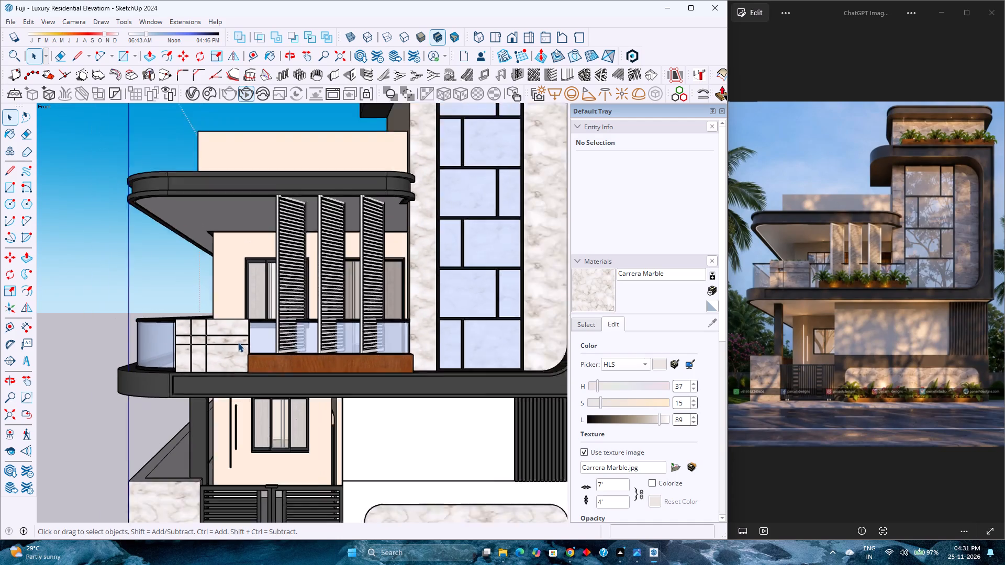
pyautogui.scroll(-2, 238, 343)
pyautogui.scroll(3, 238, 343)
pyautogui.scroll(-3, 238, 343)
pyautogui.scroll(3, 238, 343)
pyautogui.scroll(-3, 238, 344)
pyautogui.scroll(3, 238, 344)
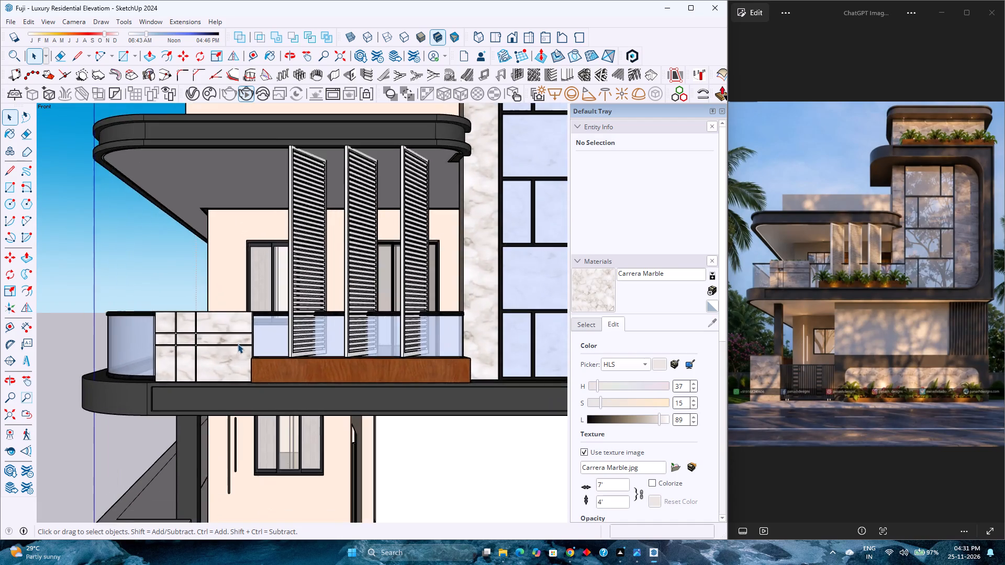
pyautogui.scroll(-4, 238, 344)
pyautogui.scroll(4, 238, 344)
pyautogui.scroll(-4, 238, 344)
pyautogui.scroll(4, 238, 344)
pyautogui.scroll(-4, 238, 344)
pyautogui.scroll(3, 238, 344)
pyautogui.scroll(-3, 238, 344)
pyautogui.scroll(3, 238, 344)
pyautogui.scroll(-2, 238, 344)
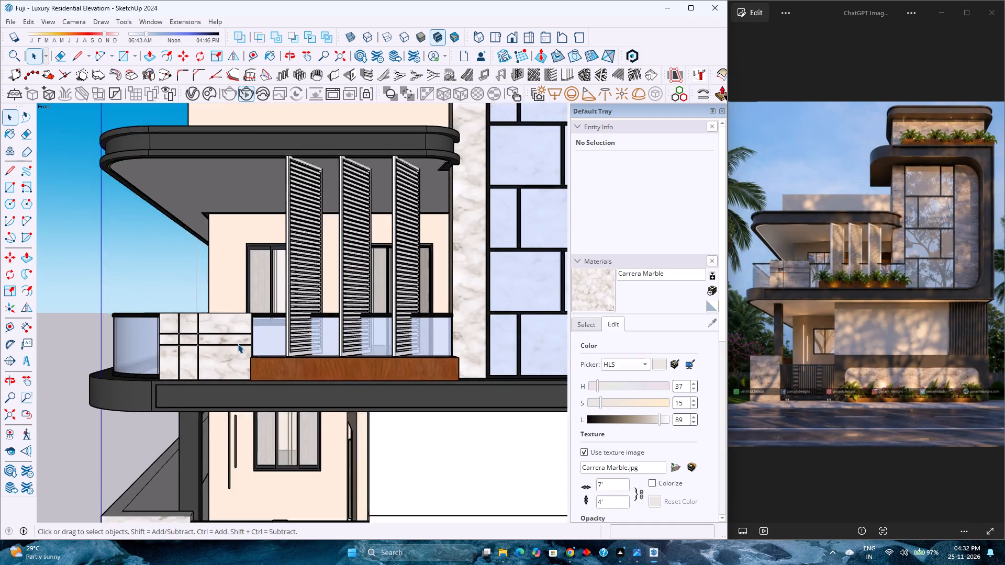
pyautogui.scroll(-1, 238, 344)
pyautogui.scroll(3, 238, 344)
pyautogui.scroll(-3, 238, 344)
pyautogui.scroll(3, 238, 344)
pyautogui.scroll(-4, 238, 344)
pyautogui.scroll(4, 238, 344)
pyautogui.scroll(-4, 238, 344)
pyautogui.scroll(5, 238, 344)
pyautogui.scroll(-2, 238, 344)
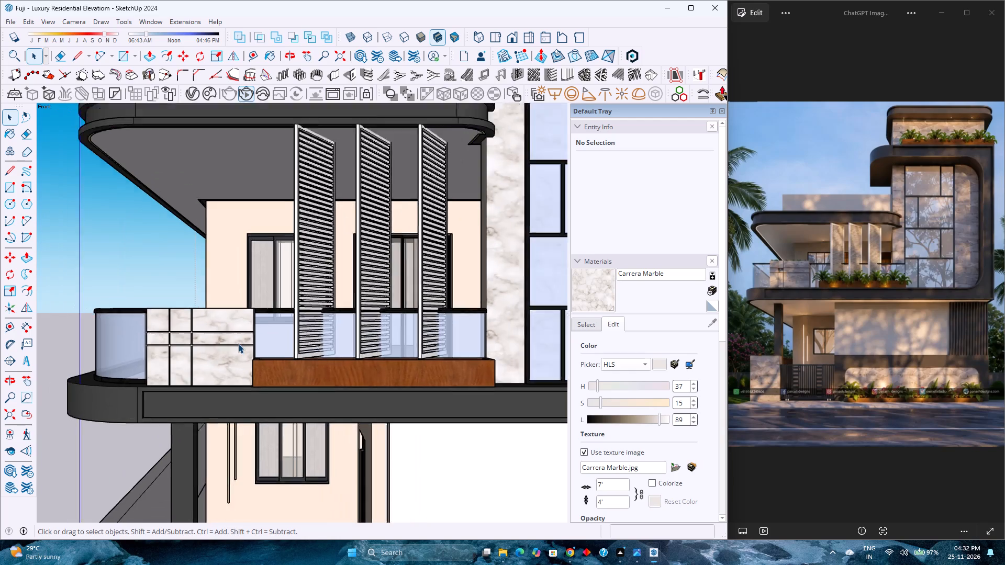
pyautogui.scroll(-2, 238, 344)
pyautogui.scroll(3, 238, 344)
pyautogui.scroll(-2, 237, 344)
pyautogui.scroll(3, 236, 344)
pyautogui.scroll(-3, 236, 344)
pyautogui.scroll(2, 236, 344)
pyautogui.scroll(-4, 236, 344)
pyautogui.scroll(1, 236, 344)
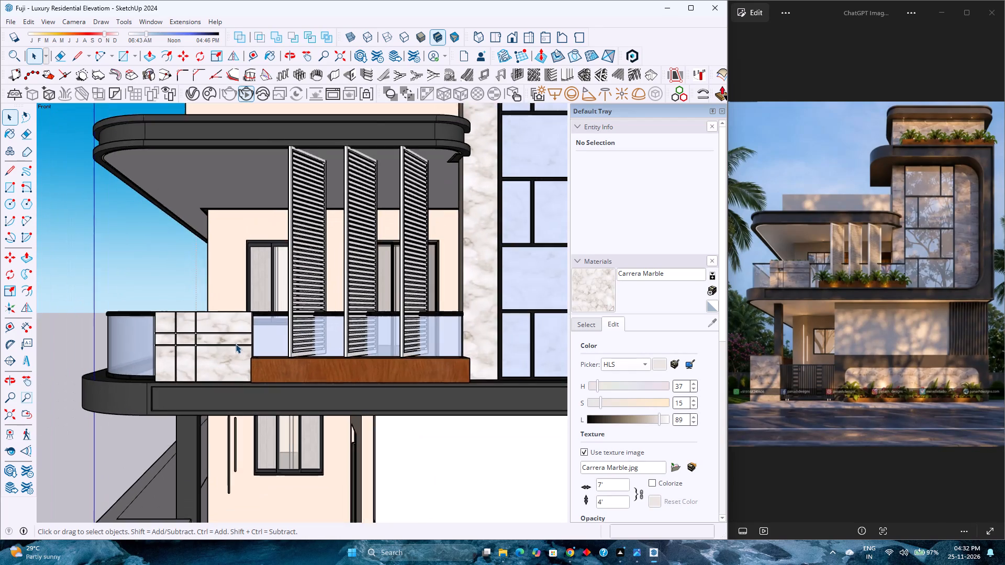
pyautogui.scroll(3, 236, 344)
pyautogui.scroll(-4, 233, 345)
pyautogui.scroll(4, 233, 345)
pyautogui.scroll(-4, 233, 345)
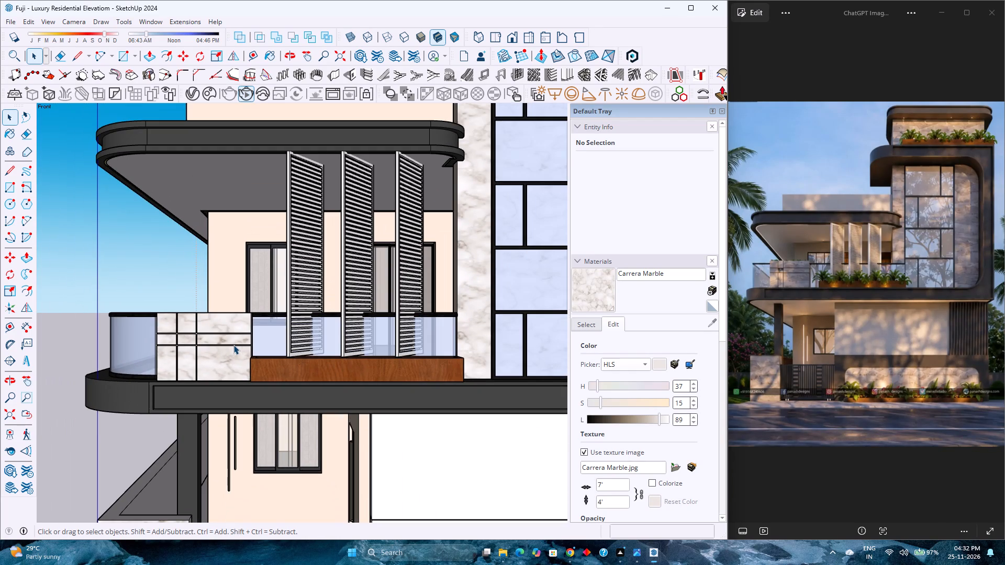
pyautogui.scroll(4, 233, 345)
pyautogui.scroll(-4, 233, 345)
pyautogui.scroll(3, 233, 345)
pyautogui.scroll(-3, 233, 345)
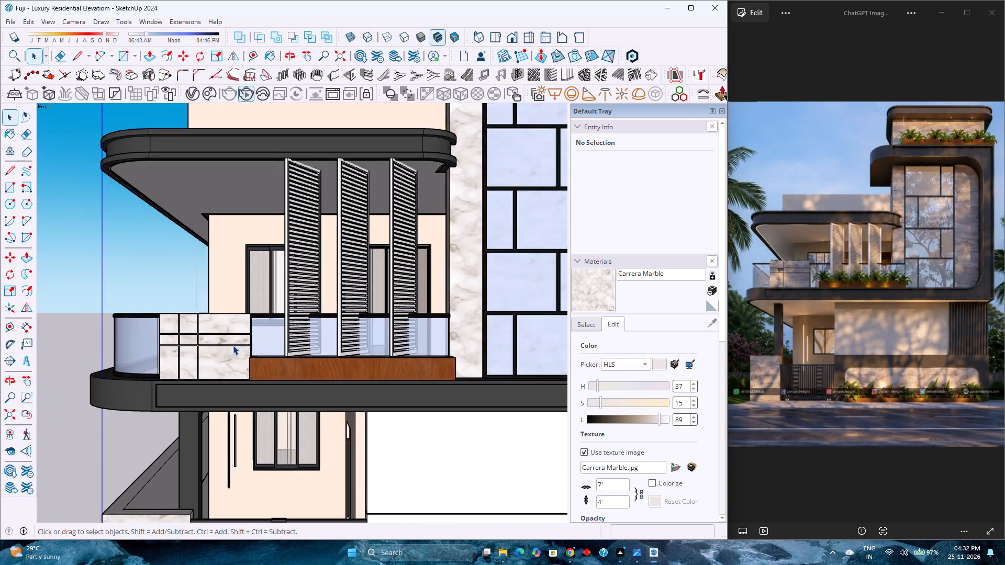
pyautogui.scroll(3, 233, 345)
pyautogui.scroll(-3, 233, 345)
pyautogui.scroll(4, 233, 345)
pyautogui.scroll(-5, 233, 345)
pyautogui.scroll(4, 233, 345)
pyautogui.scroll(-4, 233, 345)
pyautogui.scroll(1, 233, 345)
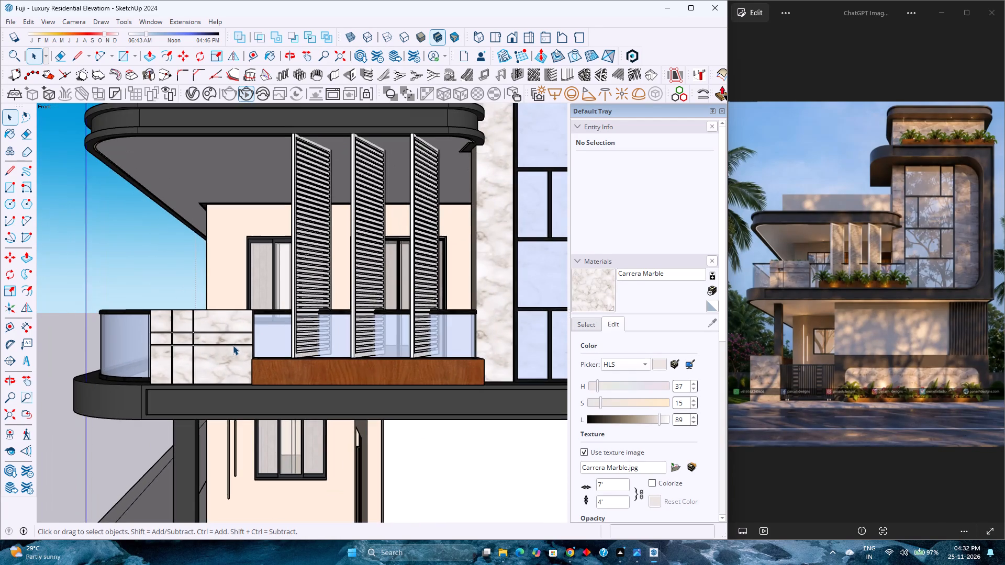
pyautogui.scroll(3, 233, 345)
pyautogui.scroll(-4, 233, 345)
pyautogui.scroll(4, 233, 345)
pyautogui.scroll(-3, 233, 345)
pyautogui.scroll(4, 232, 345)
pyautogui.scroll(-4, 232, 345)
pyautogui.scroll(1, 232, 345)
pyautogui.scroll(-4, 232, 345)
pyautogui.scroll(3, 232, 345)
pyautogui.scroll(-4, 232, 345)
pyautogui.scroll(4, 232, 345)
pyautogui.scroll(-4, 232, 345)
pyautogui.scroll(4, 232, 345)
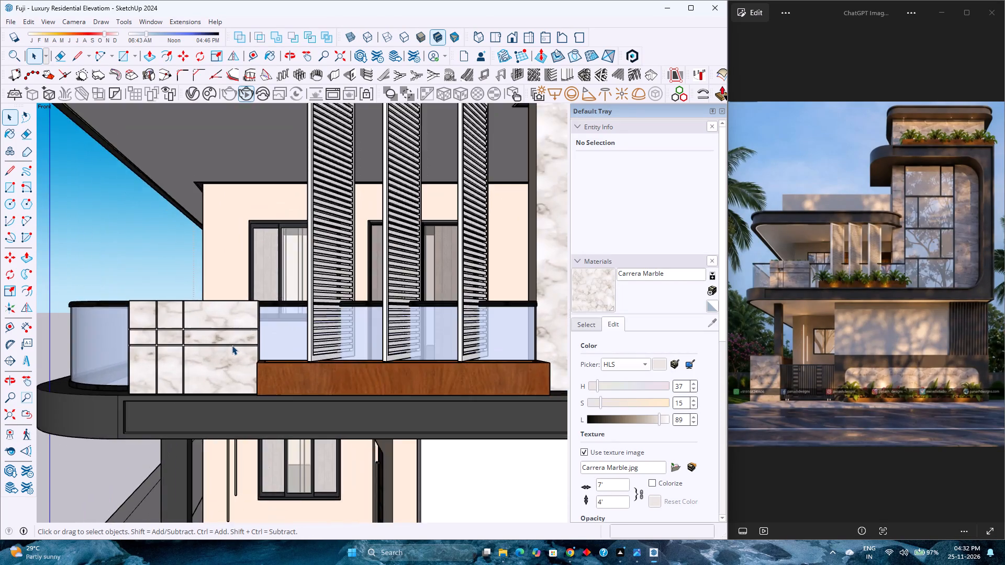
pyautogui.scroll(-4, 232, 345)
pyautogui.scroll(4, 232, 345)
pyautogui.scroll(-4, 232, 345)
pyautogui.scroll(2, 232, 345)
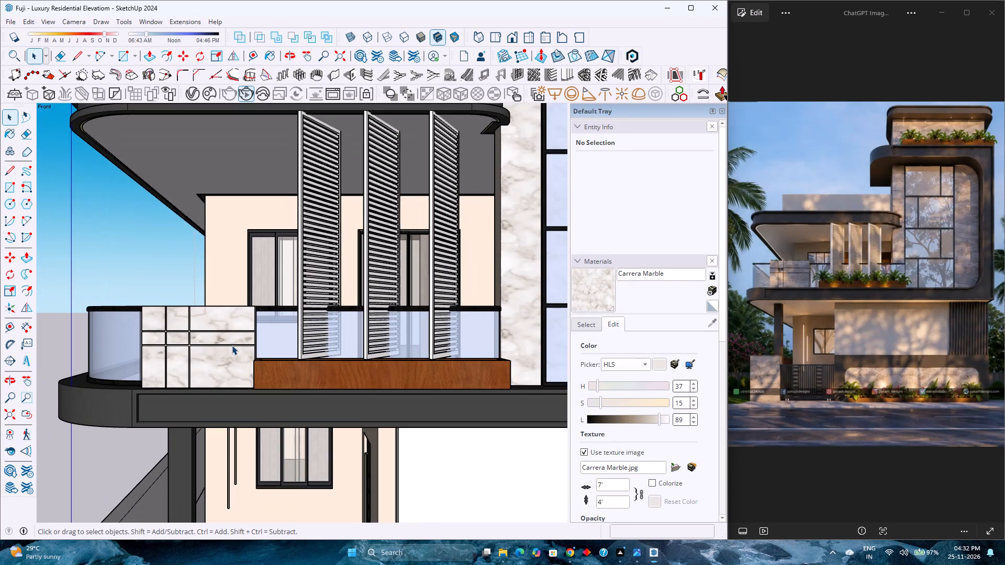
# Examine the balcony's grooved Carrera Marble parapet and its joints with the glass railing and wooden planter against the reference rendering.
pyautogui.scroll(1, 232, 345)
pyautogui.scroll(-2, 232, 345)
pyautogui.scroll(2, 232, 347)
pyautogui.scroll(-4, 233, 348)
pyautogui.scroll(4, 233, 348)
pyautogui.scroll(-2, 233, 348)
pyautogui.scroll(4, 233, 348)
pyautogui.scroll(-3, 233, 348)
pyautogui.scroll(2, 233, 348)
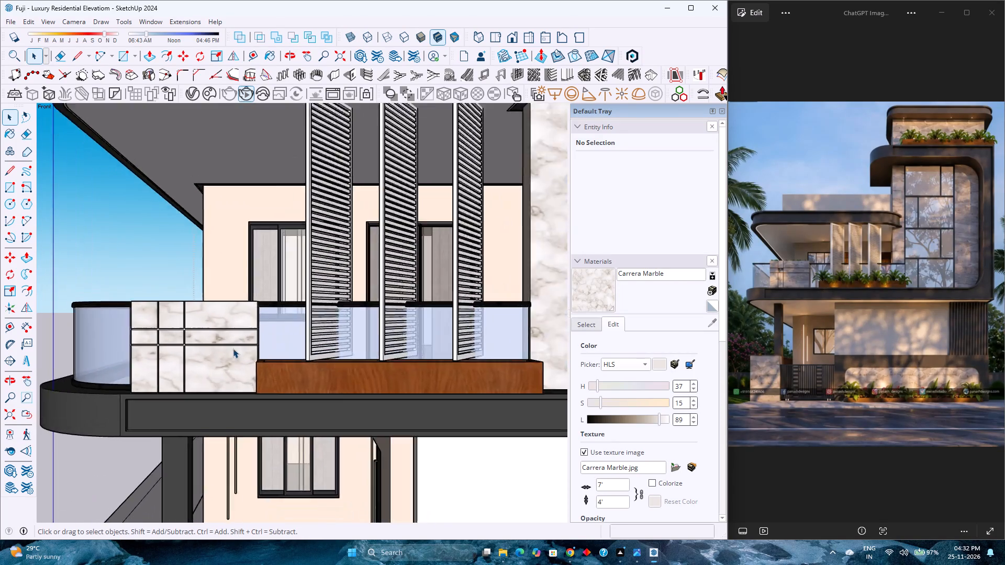
pyautogui.scroll(2, 233, 348)
pyautogui.scroll(-5, 233, 348)
pyautogui.scroll(4, 233, 348)
pyautogui.scroll(-3, 233, 348)
pyautogui.scroll(3, 233, 348)
pyautogui.scroll(-3, 233, 348)
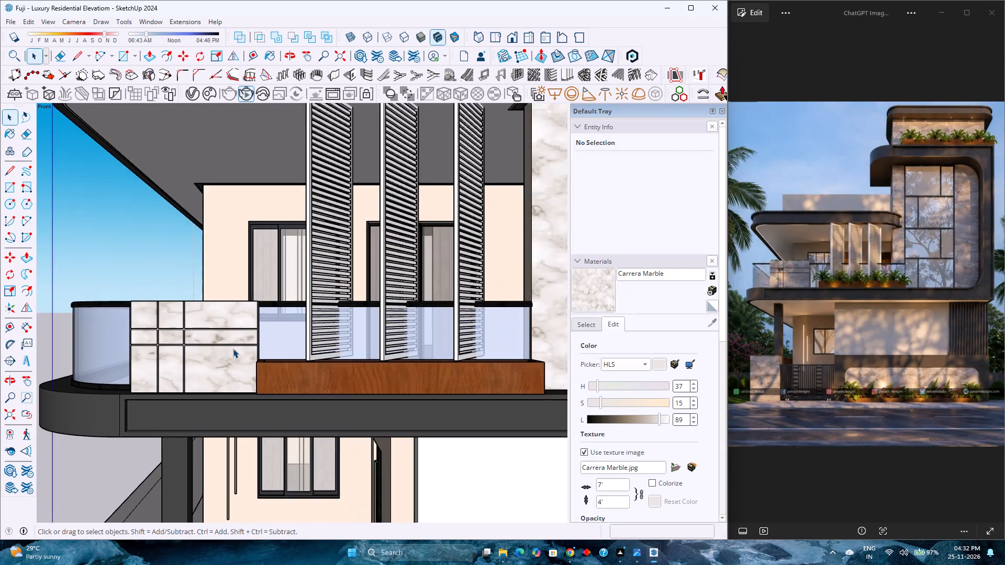
pyautogui.scroll(2, 233, 348)
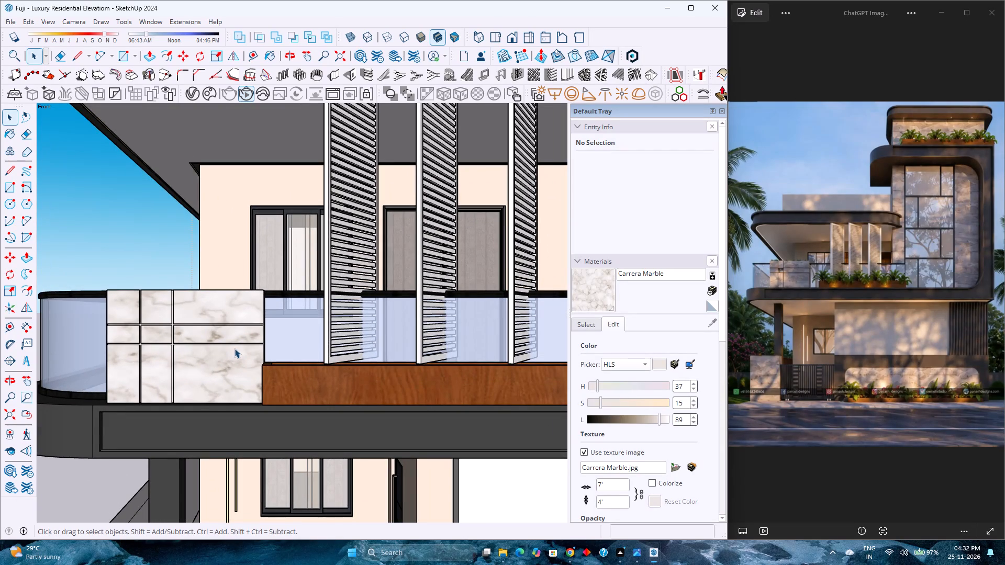
pyautogui.scroll(1, 235, 348)
pyautogui.scroll(-4, 235, 348)
pyautogui.scroll(3, 235, 348)
pyautogui.scroll(-3, 235, 348)
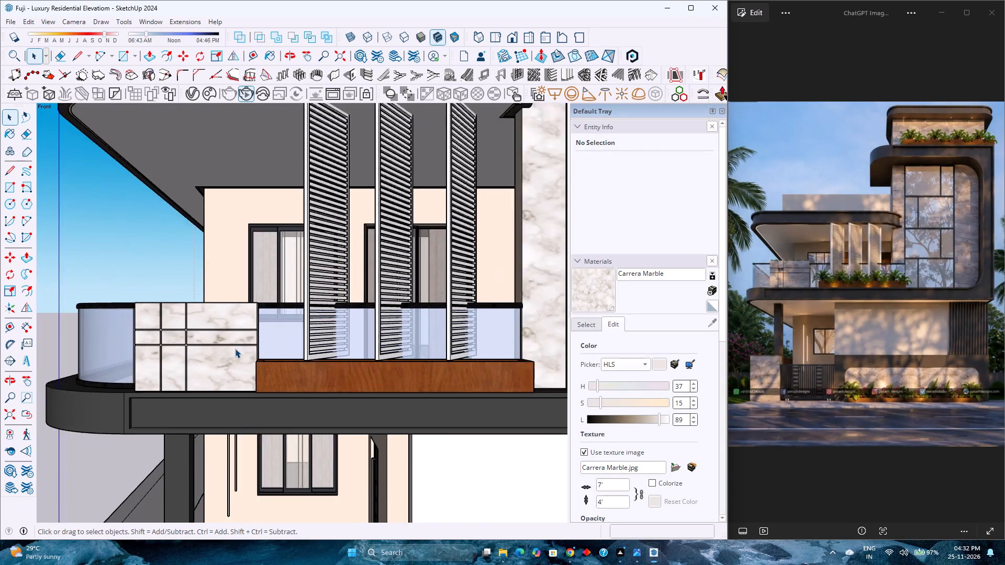
pyautogui.scroll(3, 235, 348)
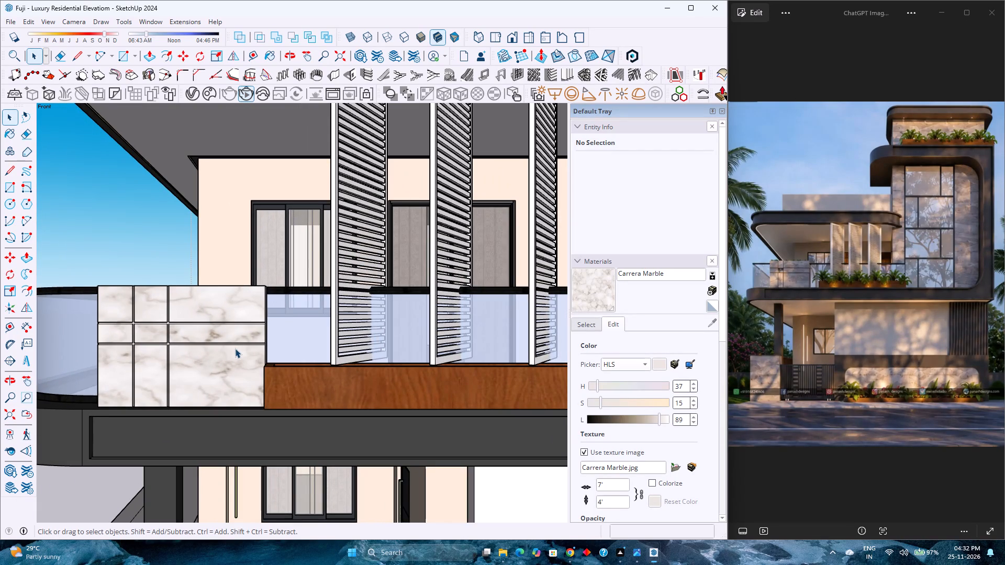
pyautogui.scroll(-3, 235, 348)
pyautogui.scroll(4, 235, 348)
pyautogui.scroll(-4, 235, 348)
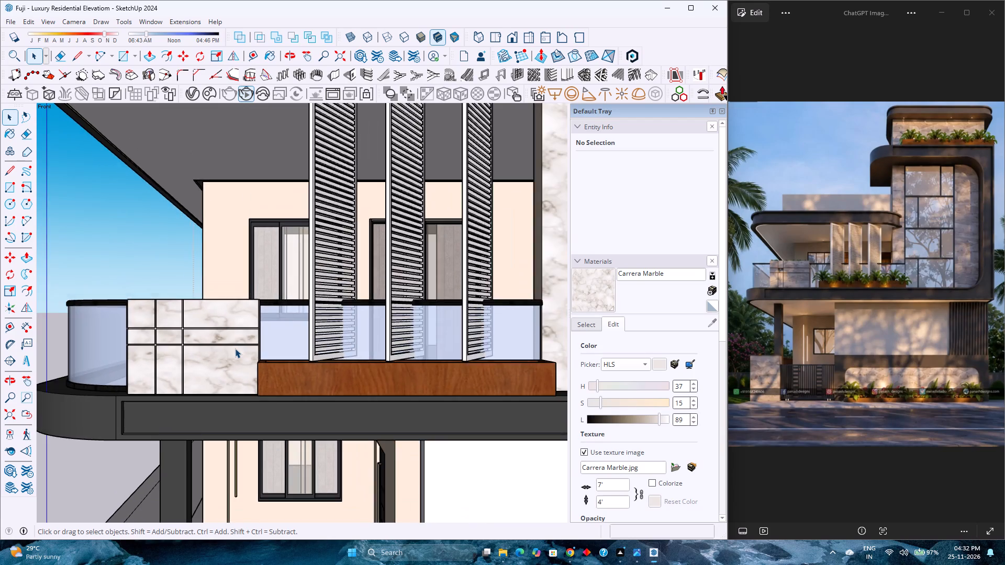
pyautogui.scroll(3, 235, 348)
pyautogui.scroll(-3, 235, 348)
pyautogui.scroll(3, 235, 348)
pyautogui.scroll(-3, 235, 348)
pyautogui.scroll(3, 235, 348)
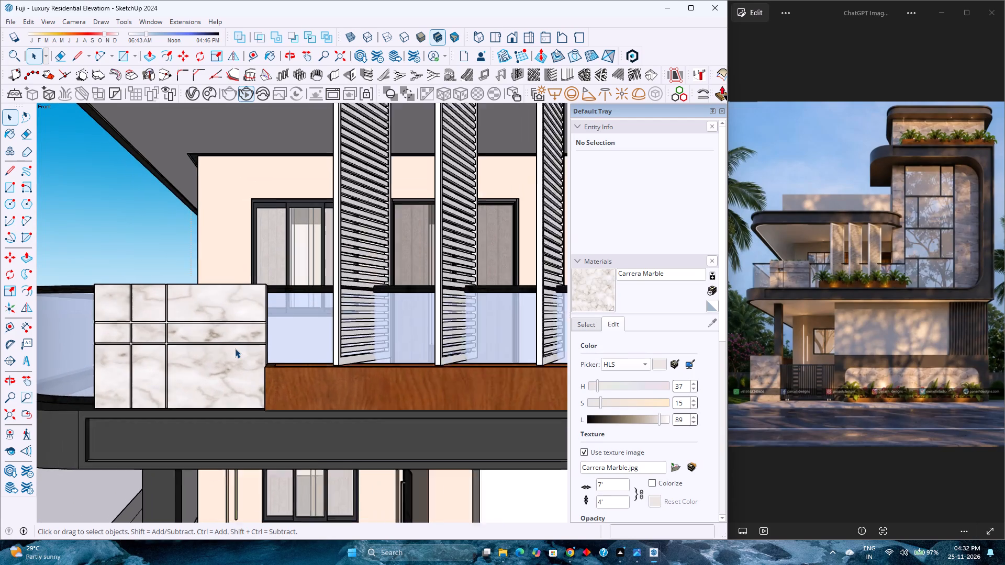
pyautogui.scroll(-1, 235, 348)
pyautogui.scroll(1, 235, 348)
pyautogui.scroll(-3, 235, 348)
pyautogui.scroll(3, 235, 348)
pyautogui.scroll(-4, 235, 348)
pyautogui.scroll(3, 235, 348)
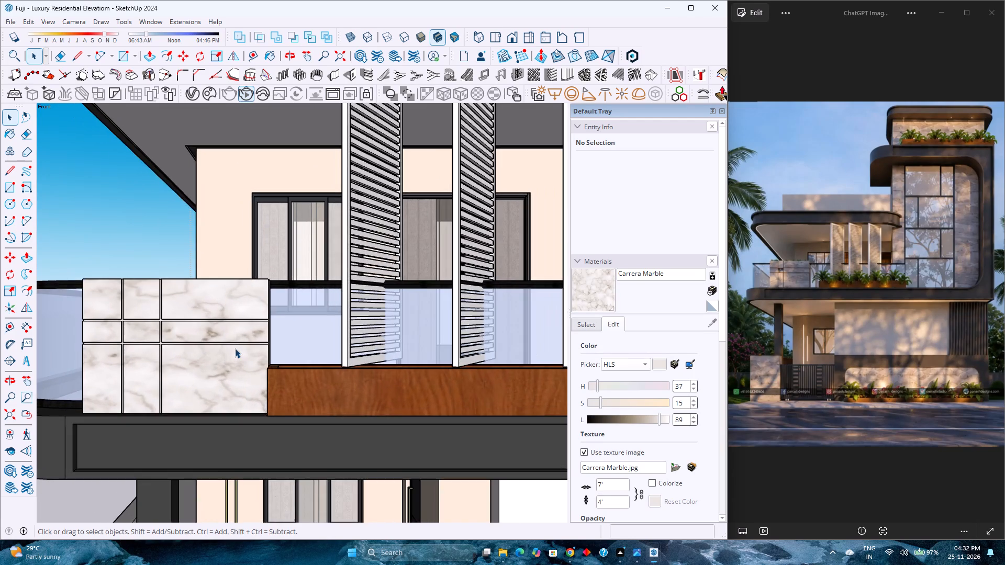
pyautogui.scroll(-3, 235, 348)
pyautogui.scroll(4, 235, 348)
pyautogui.scroll(-4, 235, 348)
pyautogui.scroll(3, 235, 348)
pyautogui.scroll(-3, 235, 348)
pyautogui.scroll(3, 235, 348)
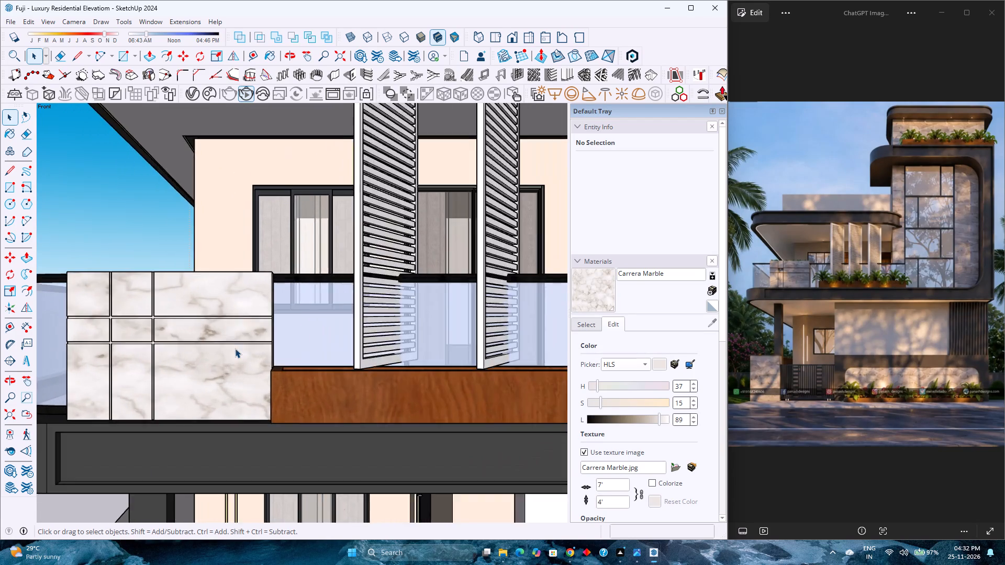
pyautogui.scroll(-3, 235, 348)
pyautogui.scroll(3, 235, 348)
pyautogui.scroll(-3, 235, 348)
pyautogui.scroll(3, 235, 348)
pyautogui.scroll(-3, 235, 348)
pyautogui.scroll(2, 235, 348)
pyautogui.scroll(-4, 235, 348)
pyautogui.scroll(4, 235, 348)
pyautogui.scroll(-5, 235, 348)
pyautogui.scroll(5, 235, 348)
pyautogui.scroll(-4, 235, 348)
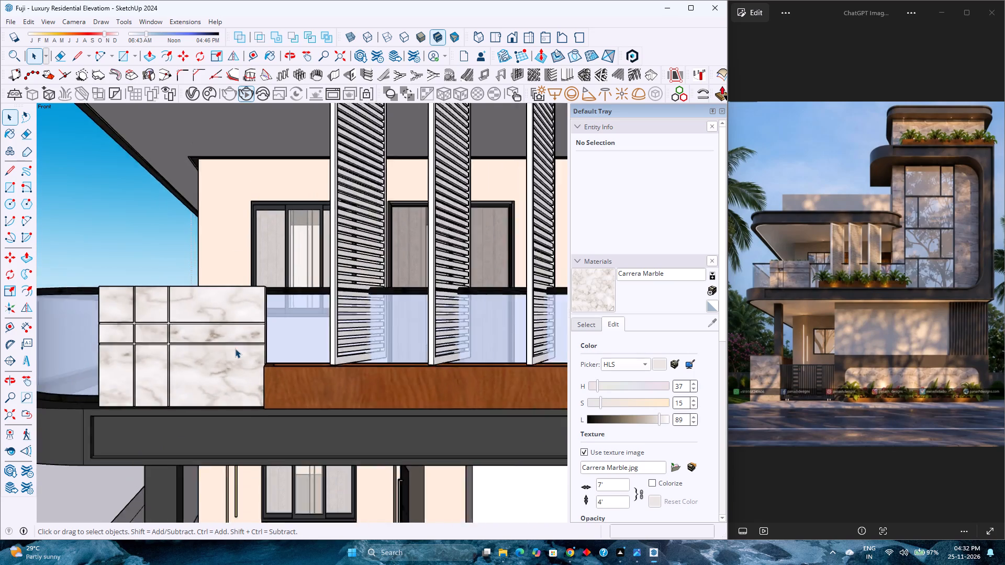
pyautogui.scroll(4, 235, 348)
pyautogui.scroll(-9, 235, 348)
# Examine the three louvred fins between the balcony planter and the curved roof slab against the reference rendering.
pyautogui.scroll(-4, 287, 363)
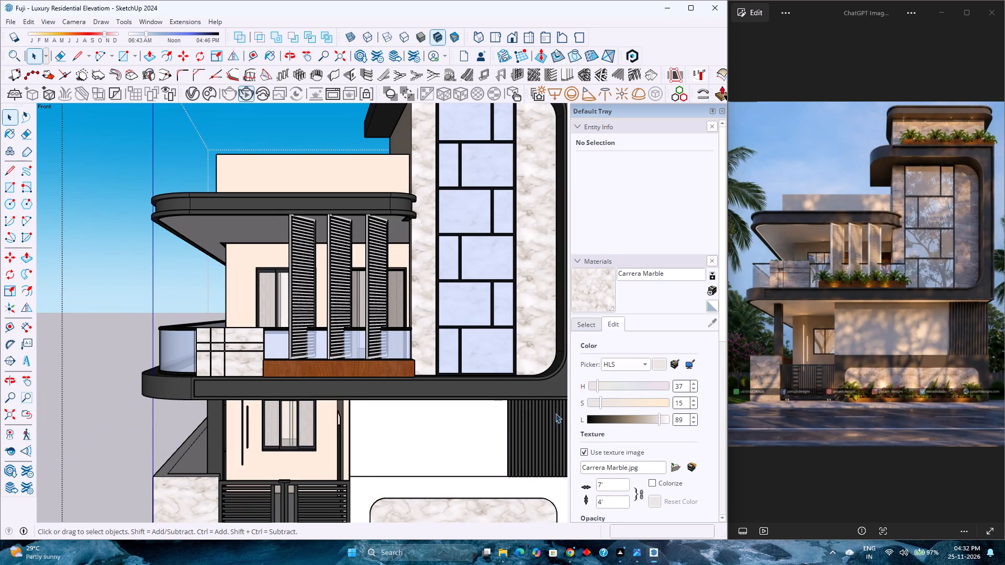
pyautogui.scroll(-5, 294, 314)
pyautogui.scroll(4, 294, 314)
pyautogui.scroll(-3, 294, 314)
pyautogui.scroll(4, 292, 314)
pyautogui.scroll(-3, 292, 314)
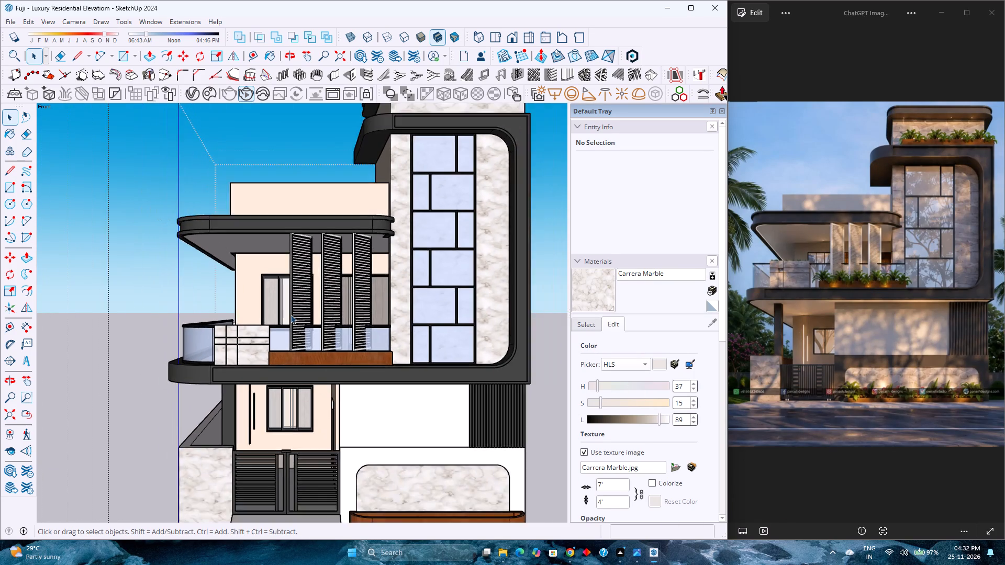
pyautogui.scroll(2, 291, 314)
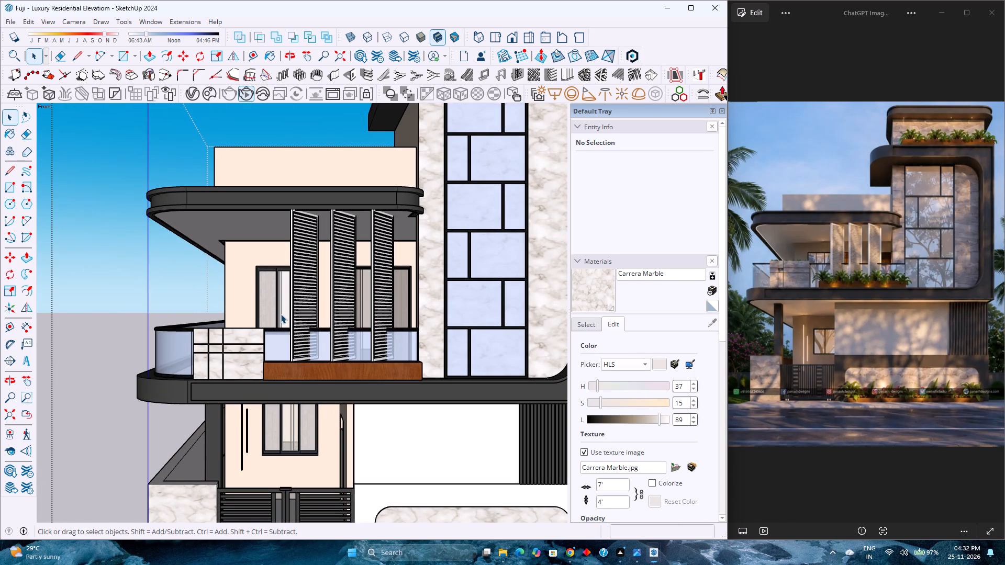
pyautogui.scroll(-2, 281, 314)
pyautogui.scroll(3, 281, 314)
pyautogui.scroll(-2, 281, 314)
pyautogui.scroll(3, 311, 312)
pyautogui.scroll(-5, 314, 312)
pyautogui.scroll(4, 314, 312)
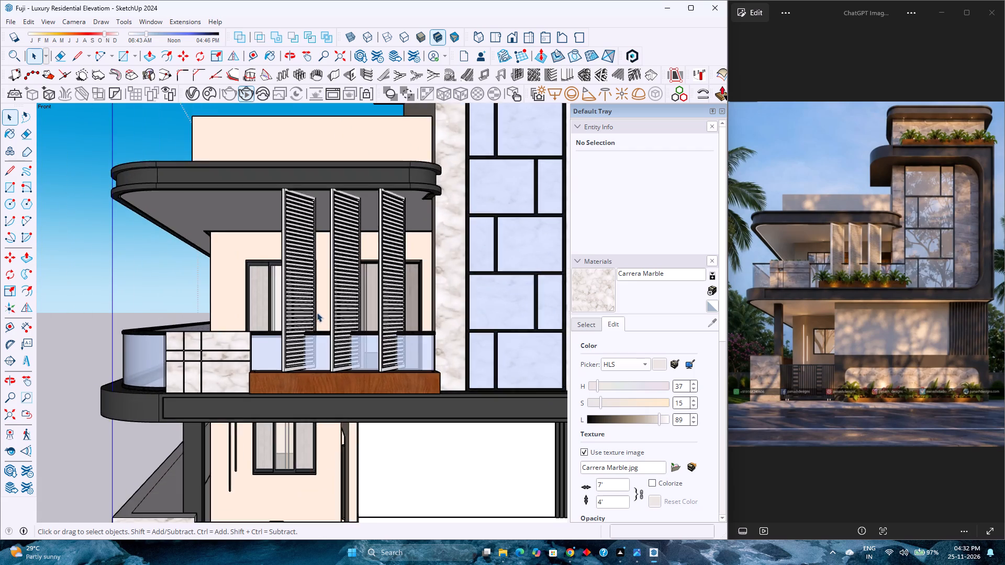
pyautogui.scroll(-1, 320, 315)
pyautogui.scroll(4, 321, 315)
pyautogui.scroll(-5, 321, 316)
pyautogui.scroll(4, 321, 316)
pyautogui.scroll(-4, 321, 316)
pyautogui.scroll(4, 321, 316)
pyautogui.scroll(-4, 319, 315)
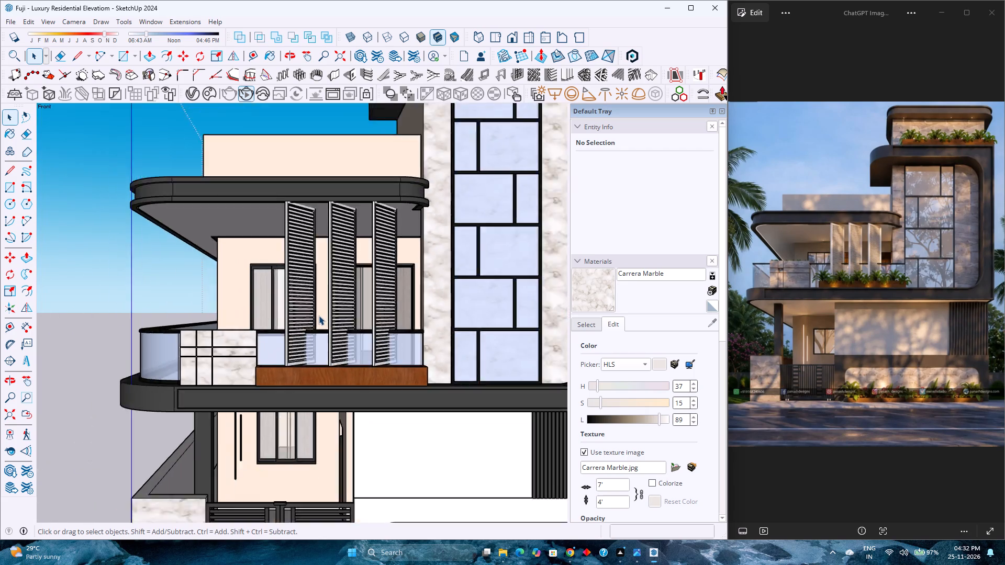
pyautogui.scroll(4, 318, 314)
pyautogui.scroll(-4, 318, 313)
pyautogui.scroll(3, 318, 313)
pyautogui.scroll(-3, 318, 313)
pyautogui.scroll(4, 318, 313)
pyautogui.scroll(-3, 318, 313)
pyautogui.scroll(3, 318, 313)
pyautogui.scroll(-4, 318, 313)
pyautogui.scroll(4, 318, 313)
pyautogui.scroll(-4, 318, 313)
pyautogui.scroll(3, 318, 313)
pyautogui.scroll(-4, 318, 314)
pyautogui.scroll(4, 318, 314)
pyautogui.scroll(-4, 318, 314)
pyautogui.scroll(3, 318, 314)
pyautogui.scroll(-4, 314, 306)
pyautogui.scroll(4, 314, 306)
pyautogui.scroll(-4, 314, 306)
pyautogui.scroll(4, 314, 306)
pyautogui.scroll(-4, 314, 306)
pyautogui.scroll(1, 314, 306)
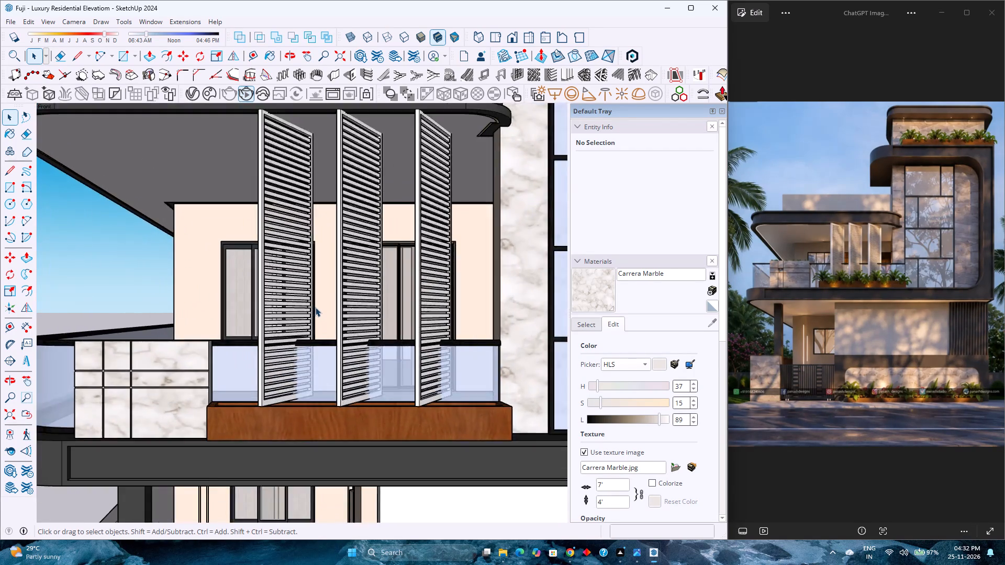
pyautogui.scroll(-2, 316, 308)
pyautogui.scroll(4, 316, 308)
pyautogui.scroll(-4, 316, 308)
pyautogui.scroll(5, 316, 308)
pyautogui.scroll(-10, 316, 307)
pyautogui.scroll(5, 316, 307)
pyautogui.scroll(-3, 316, 307)
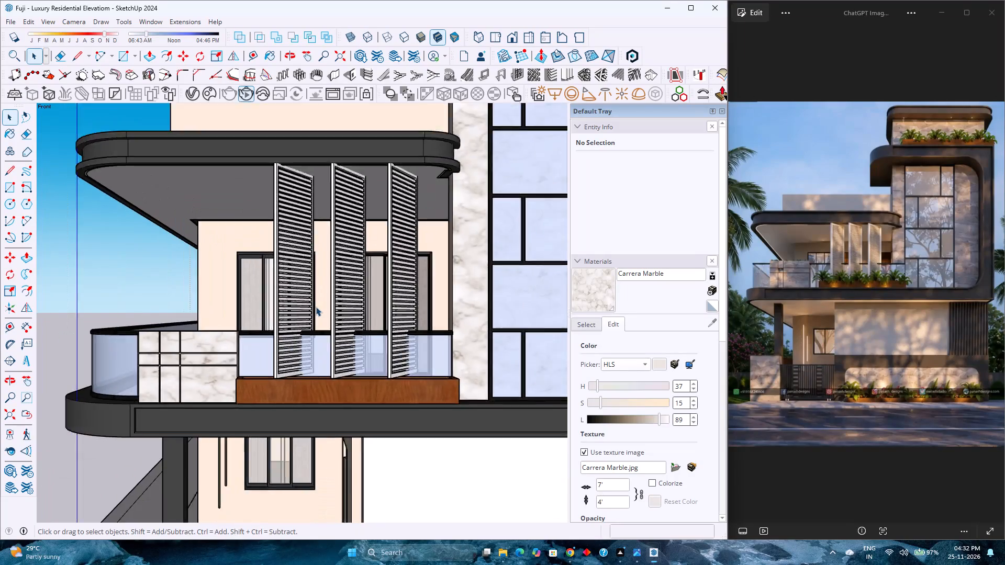
# Inspect the whole house from the front elevation and from an angled view showing the side wall beside the glazed tower.
pyautogui.scroll(-5, 316, 307)
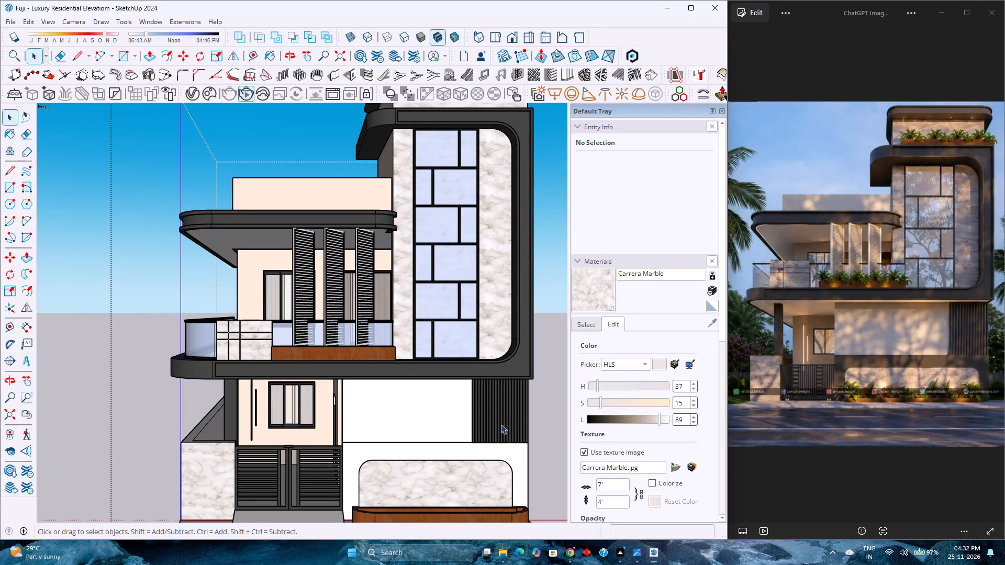
pyautogui.scroll(-2, 520, 419)
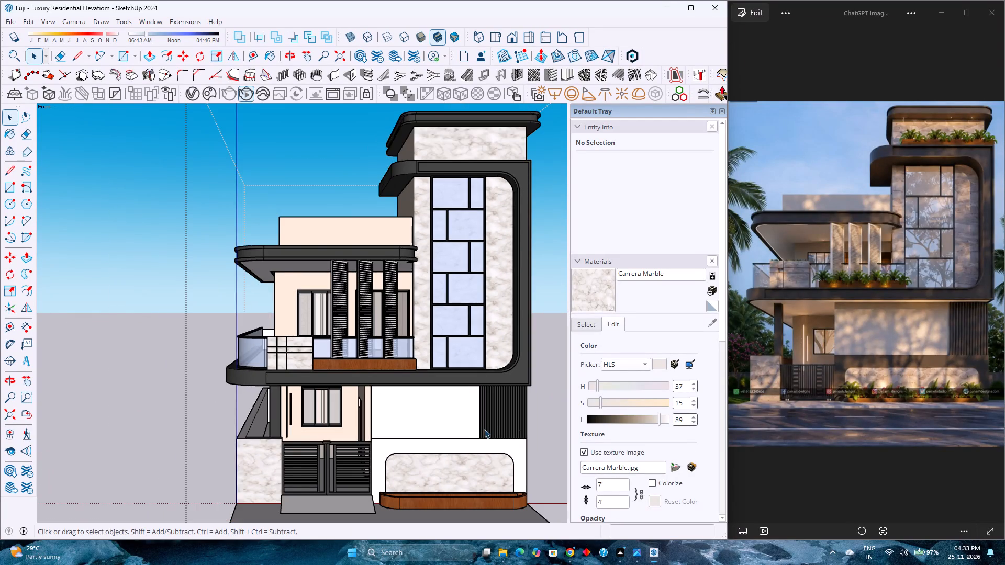
pyautogui.moveTo(472, 429); pyautogui.dragTo(350, 406, button='middle')
pyautogui.scroll(-1, 348, 406)
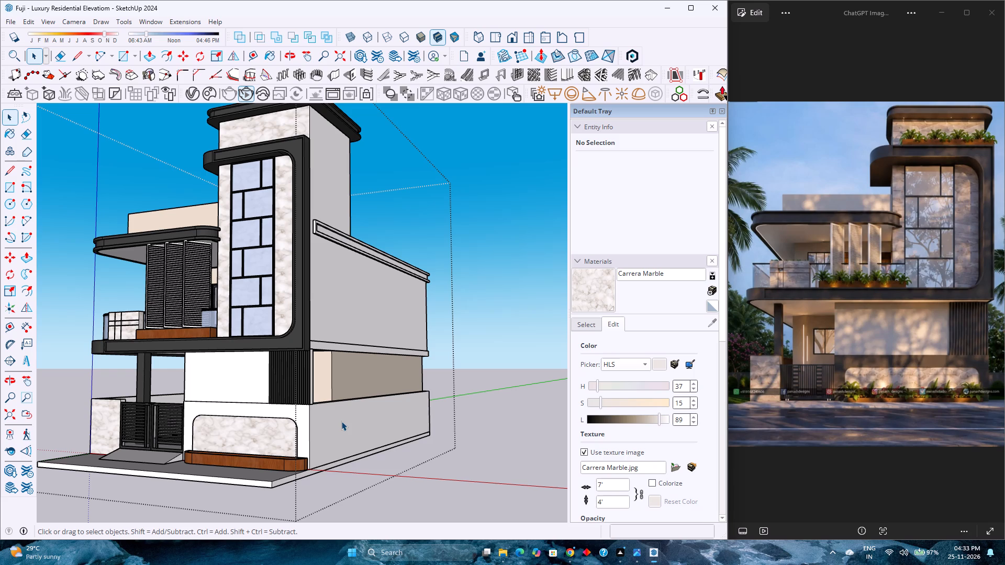
pyautogui.scroll(3, 320, 421)
pyautogui.scroll(-8, 315, 400)
pyautogui.scroll(5, 315, 400)
pyautogui.scroll(-3, 331, 391)
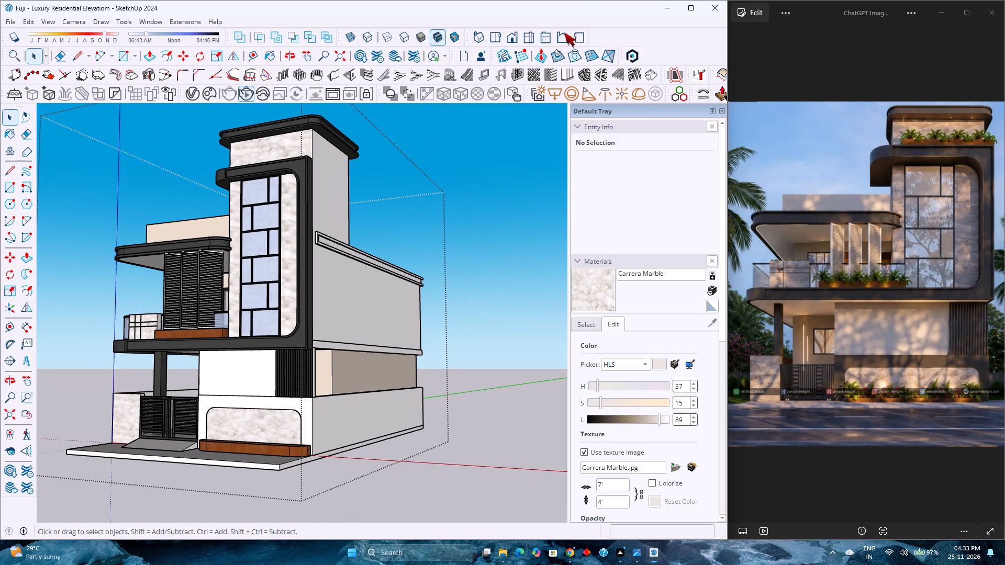
# Return to the standard front view and fit the whole house elevation in view.
pyautogui.click(510, 32)
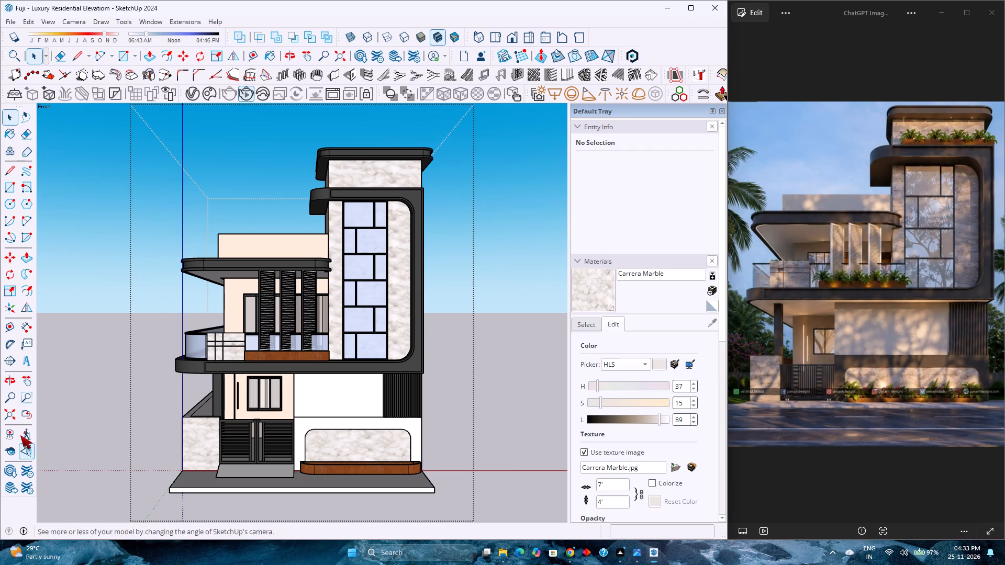
pyautogui.click(9, 413)
pyautogui.scroll(-4, 183, 401)
pyautogui.scroll(3, 184, 401)
pyautogui.scroll(-6, 184, 401)
pyautogui.scroll(3, 184, 400)
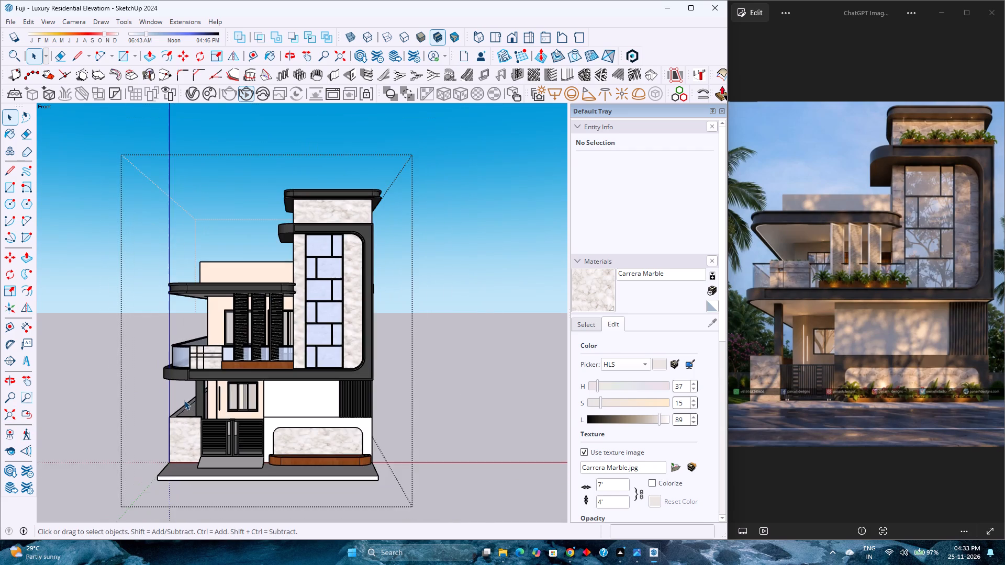
pyautogui.scroll(3, 184, 400)
pyautogui.click(519, 33)
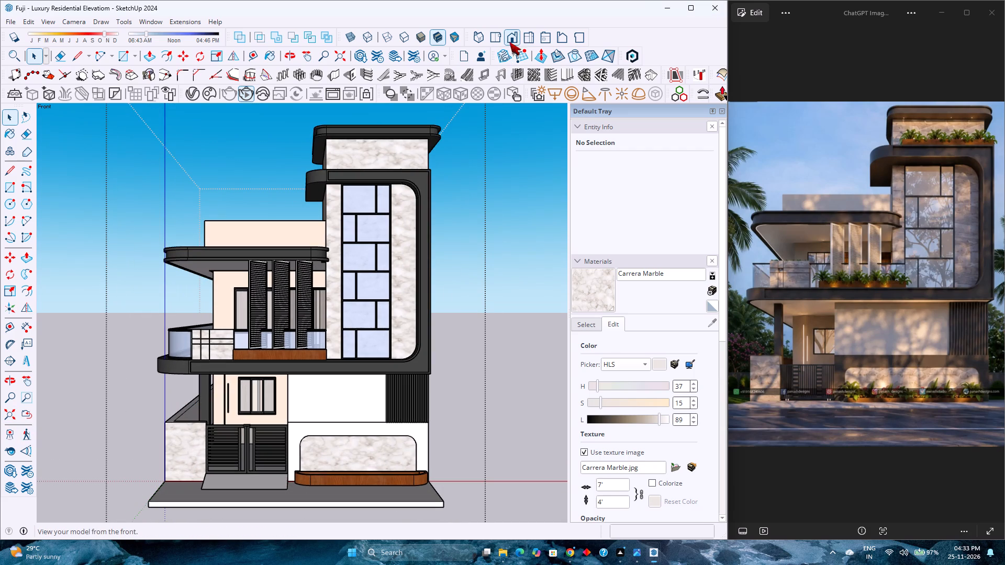
pyautogui.click(9, 418)
# Examine the full front elevation, including the blank ground-floor wall, dark vertical slats, marble panel and planter, against the reference rendering.
pyautogui.scroll(-3, 387, 396)
pyautogui.scroll(2, 387, 396)
pyautogui.scroll(-2, 387, 396)
pyautogui.scroll(3, 387, 396)
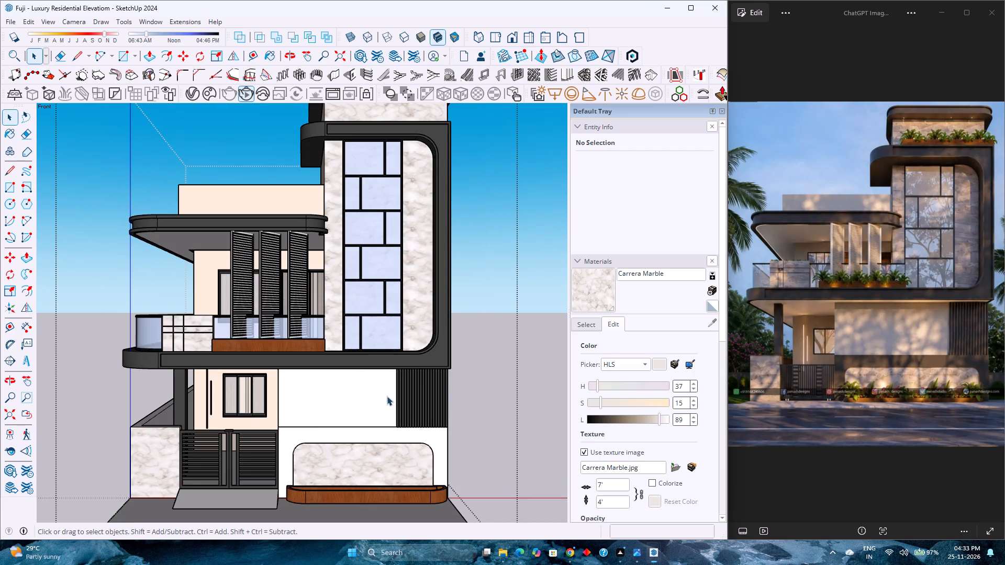
pyautogui.scroll(-3, 385, 417)
pyautogui.scroll(2, 385, 417)
pyautogui.scroll(-2, 385, 417)
pyautogui.scroll(2, 385, 417)
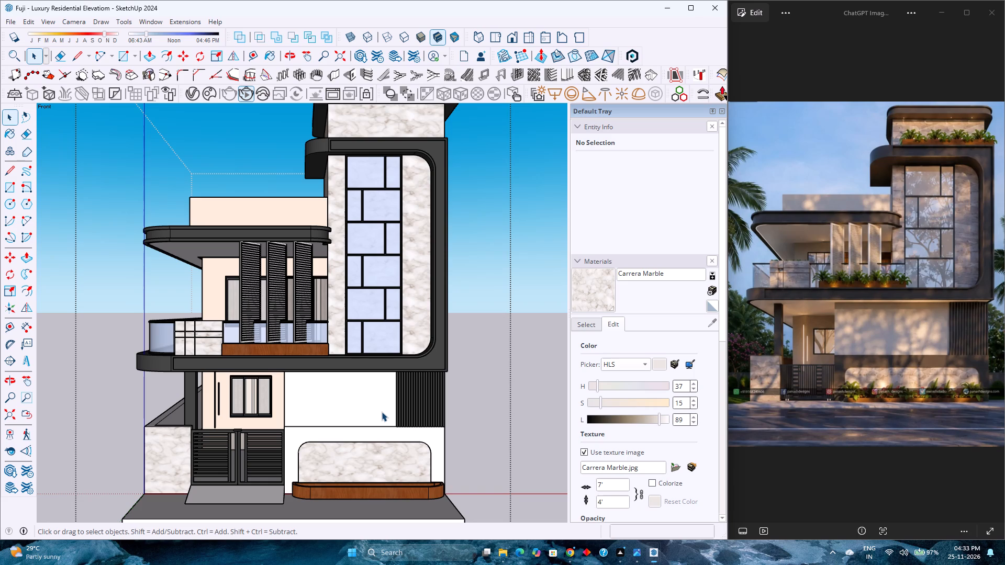
pyautogui.scroll(-2, 408, 359)
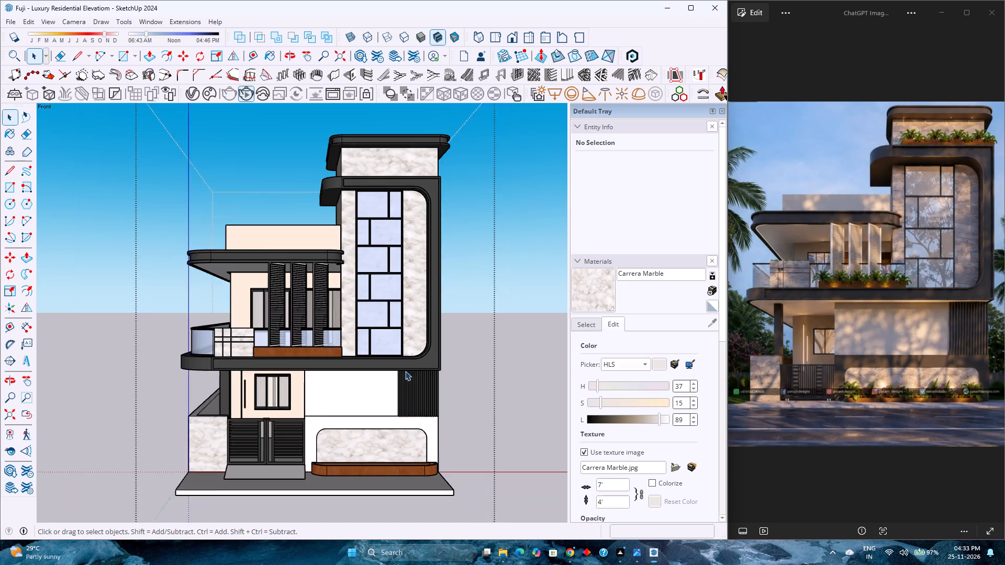
pyautogui.scroll(2, 405, 371)
pyautogui.scroll(-3, 405, 371)
pyautogui.scroll(3, 405, 371)
pyautogui.scroll(-3, 405, 371)
pyautogui.scroll(1, 405, 362)
pyautogui.scroll(-4, 405, 360)
pyautogui.scroll(2, 405, 360)
pyautogui.scroll(-3, 405, 364)
pyautogui.scroll(4, 405, 367)
pyautogui.scroll(-4, 405, 367)
pyautogui.scroll(4, 405, 367)
pyautogui.scroll(-4, 405, 367)
pyautogui.scroll(4, 405, 367)
pyautogui.scroll(-2, 405, 367)
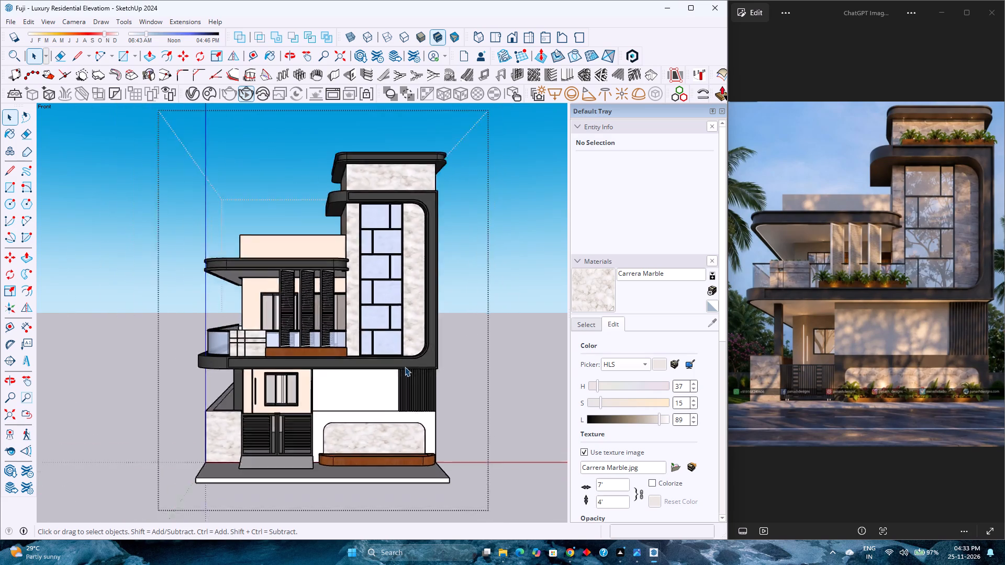
pyautogui.scroll(-2, 405, 367)
pyautogui.scroll(4, 405, 367)
pyautogui.scroll(-4, 405, 367)
pyautogui.scroll(2, 400, 374)
pyautogui.scroll(-4, 400, 374)
pyautogui.scroll(4, 400, 374)
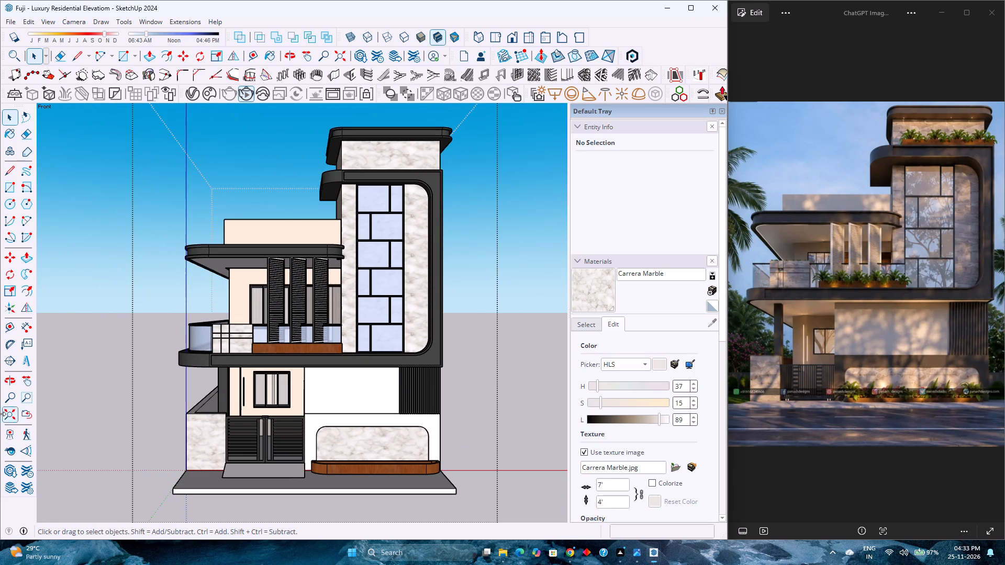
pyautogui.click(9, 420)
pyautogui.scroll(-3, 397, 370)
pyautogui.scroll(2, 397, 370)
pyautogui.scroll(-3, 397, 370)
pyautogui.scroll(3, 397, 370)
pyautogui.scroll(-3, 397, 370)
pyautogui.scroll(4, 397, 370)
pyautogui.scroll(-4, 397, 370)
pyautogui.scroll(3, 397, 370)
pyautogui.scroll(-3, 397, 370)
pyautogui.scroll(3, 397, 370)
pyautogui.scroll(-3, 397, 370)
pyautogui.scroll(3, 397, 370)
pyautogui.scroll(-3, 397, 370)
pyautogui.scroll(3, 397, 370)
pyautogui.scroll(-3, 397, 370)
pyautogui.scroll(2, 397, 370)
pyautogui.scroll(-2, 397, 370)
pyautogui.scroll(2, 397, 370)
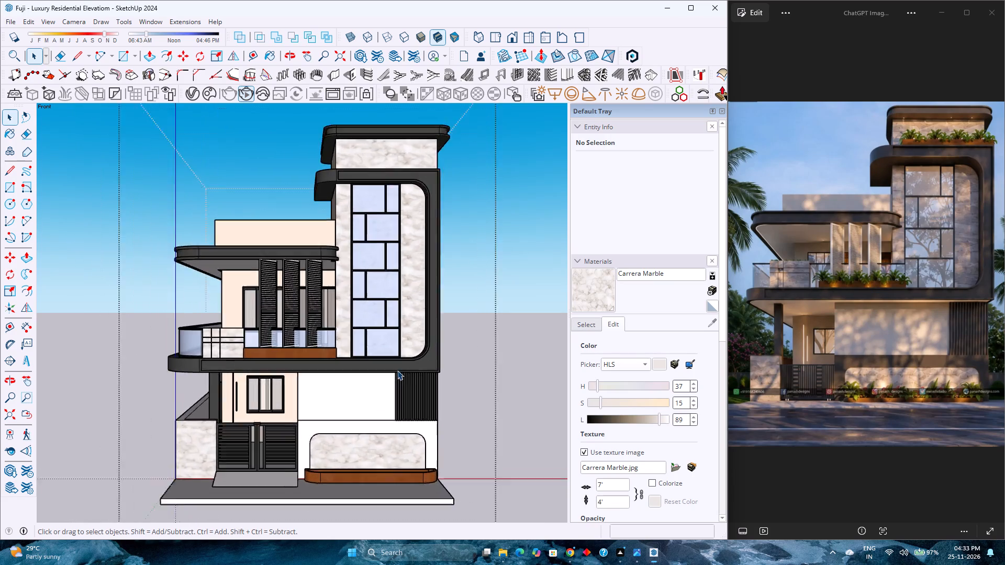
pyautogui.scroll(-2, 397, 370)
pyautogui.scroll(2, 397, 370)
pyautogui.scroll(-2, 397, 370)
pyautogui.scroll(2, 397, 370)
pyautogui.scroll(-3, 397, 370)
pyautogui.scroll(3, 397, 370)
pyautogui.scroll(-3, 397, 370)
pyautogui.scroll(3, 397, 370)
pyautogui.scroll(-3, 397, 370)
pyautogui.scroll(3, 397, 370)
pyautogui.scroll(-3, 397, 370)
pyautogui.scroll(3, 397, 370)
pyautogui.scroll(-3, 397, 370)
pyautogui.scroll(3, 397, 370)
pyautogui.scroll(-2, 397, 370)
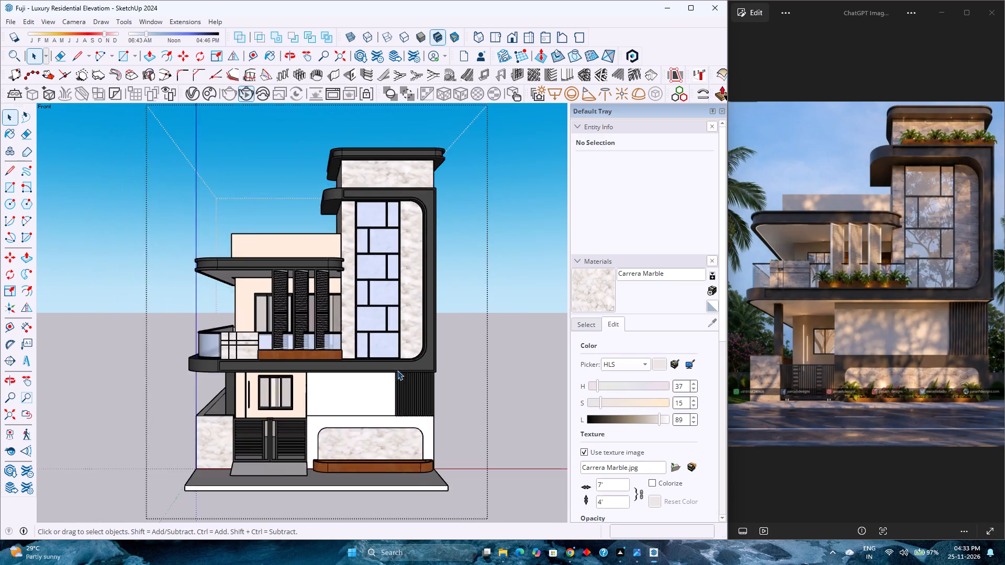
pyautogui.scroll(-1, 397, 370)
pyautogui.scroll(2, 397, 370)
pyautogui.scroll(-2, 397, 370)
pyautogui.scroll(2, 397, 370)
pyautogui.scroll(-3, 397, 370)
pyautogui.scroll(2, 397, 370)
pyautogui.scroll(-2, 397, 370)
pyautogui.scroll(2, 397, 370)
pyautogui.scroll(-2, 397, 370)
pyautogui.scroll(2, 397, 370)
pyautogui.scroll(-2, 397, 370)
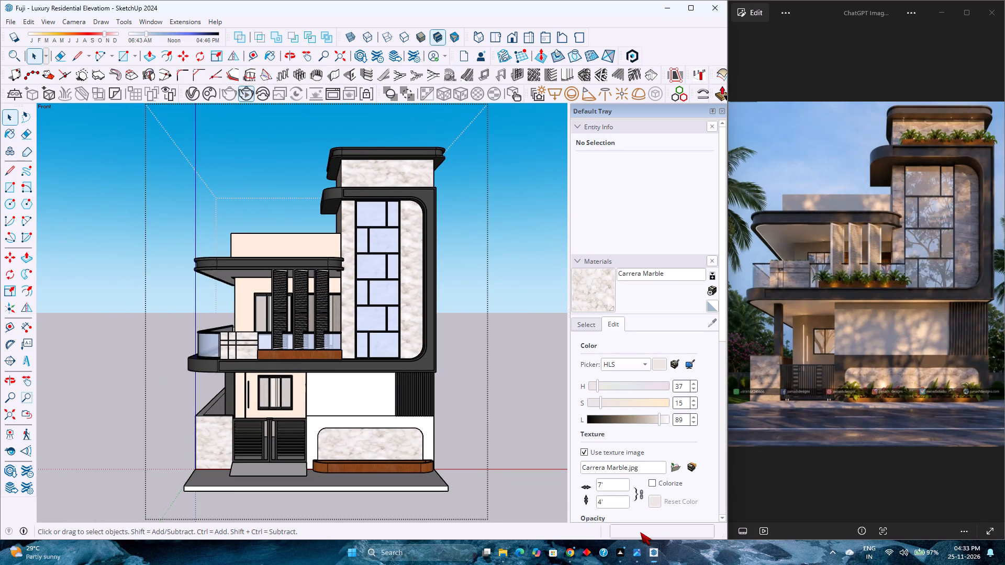
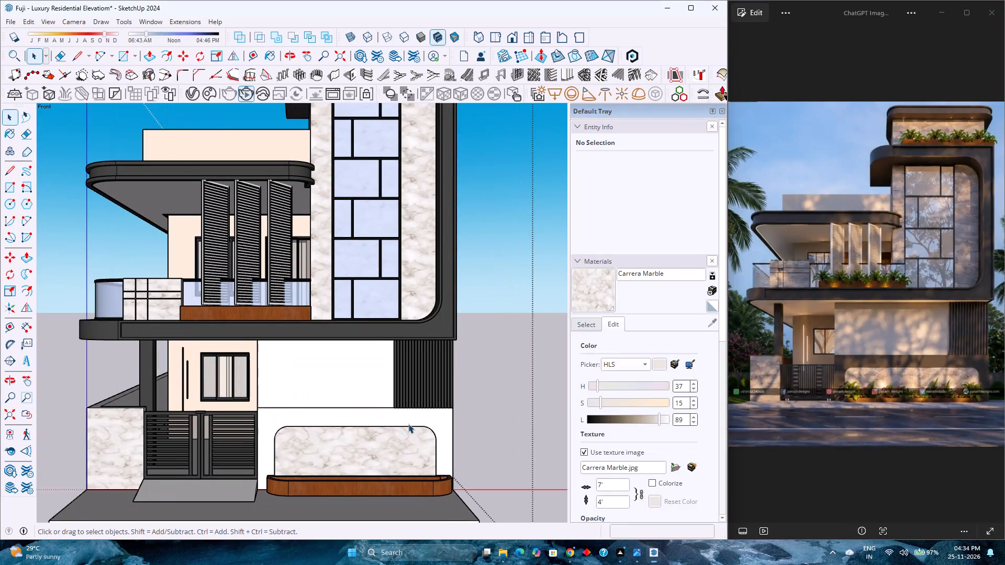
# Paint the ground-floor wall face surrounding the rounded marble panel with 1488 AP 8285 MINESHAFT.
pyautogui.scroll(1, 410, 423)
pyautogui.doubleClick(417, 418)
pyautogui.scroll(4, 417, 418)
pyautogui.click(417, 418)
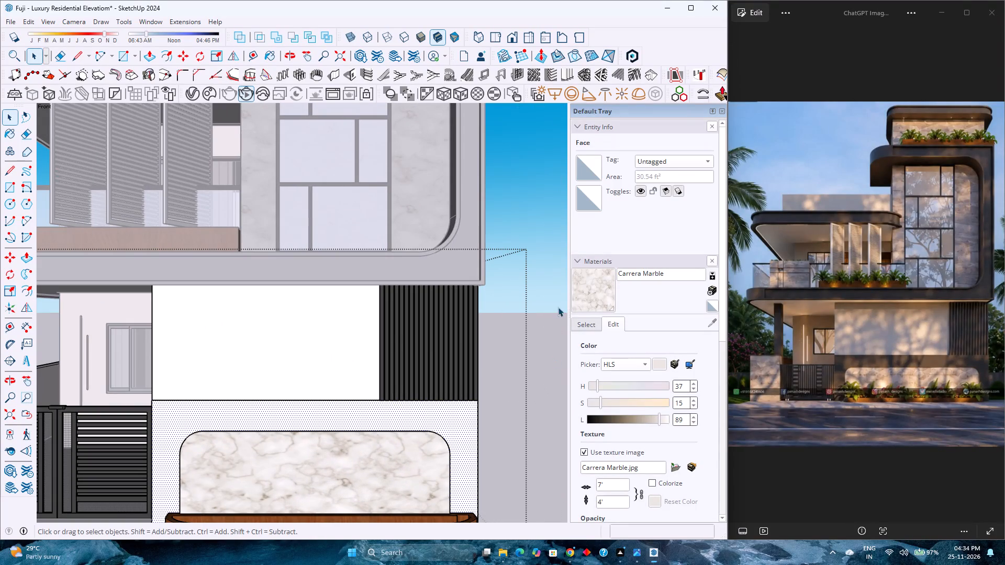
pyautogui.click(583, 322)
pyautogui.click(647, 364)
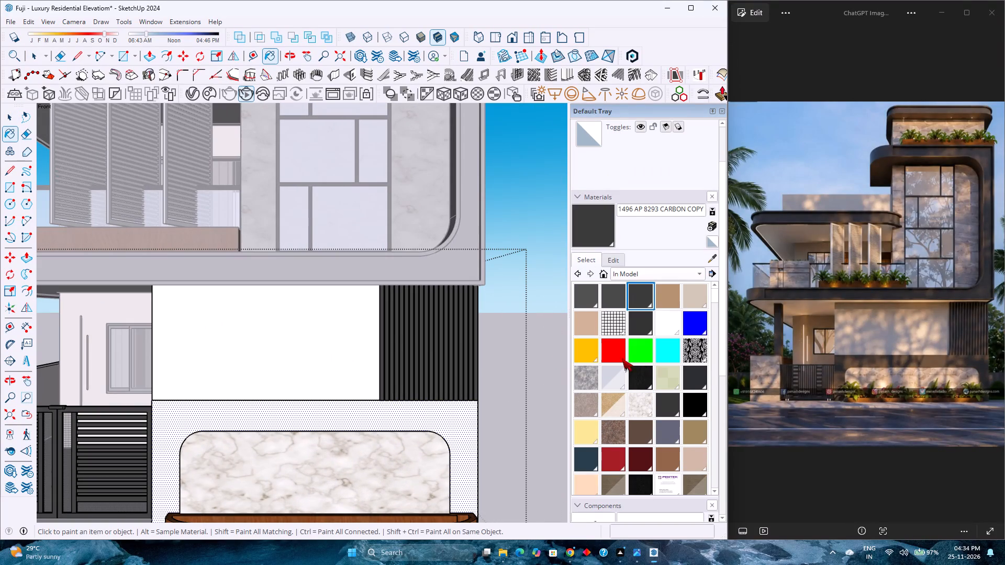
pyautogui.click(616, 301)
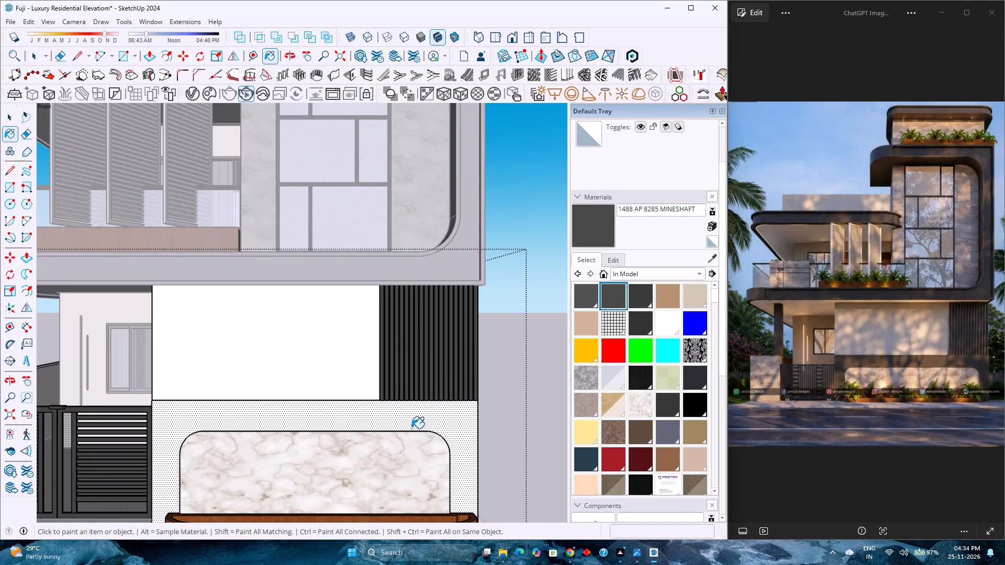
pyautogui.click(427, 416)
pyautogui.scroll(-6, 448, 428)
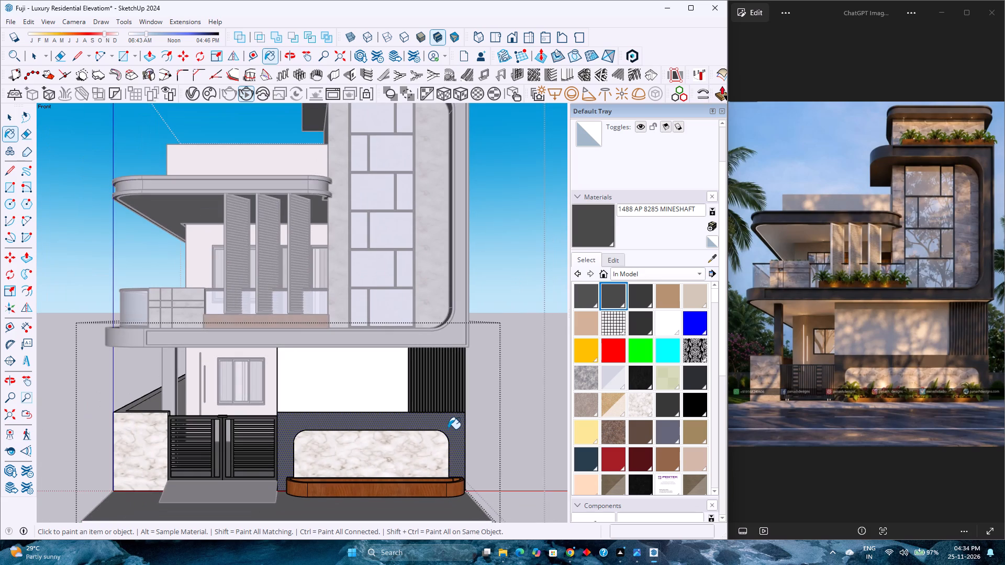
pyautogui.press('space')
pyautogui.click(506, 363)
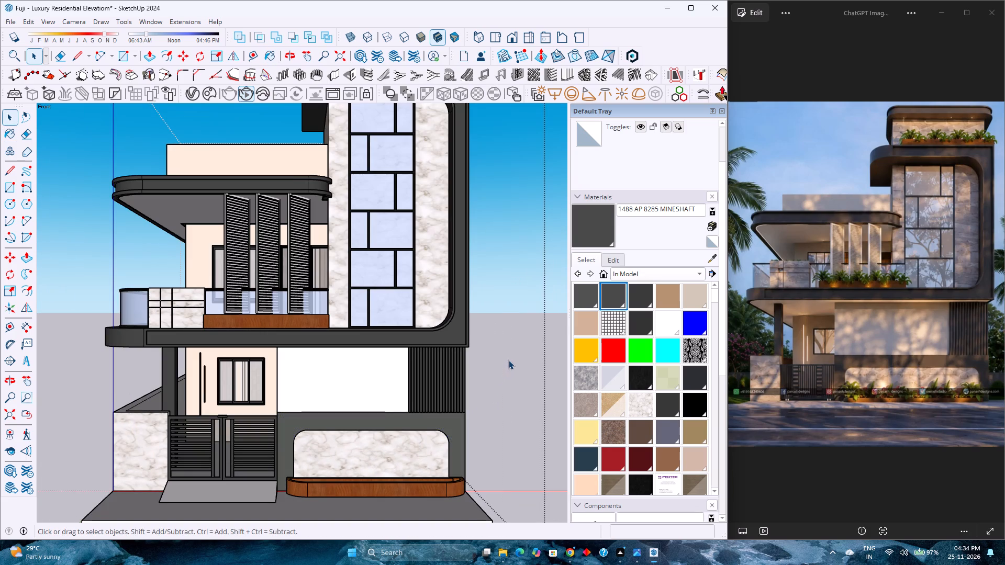
# Paint the ground-floor wall face around the rounded marble panel with 1496 AP 8293 CARBON COPY.
pyautogui.doubleClick(461, 423)
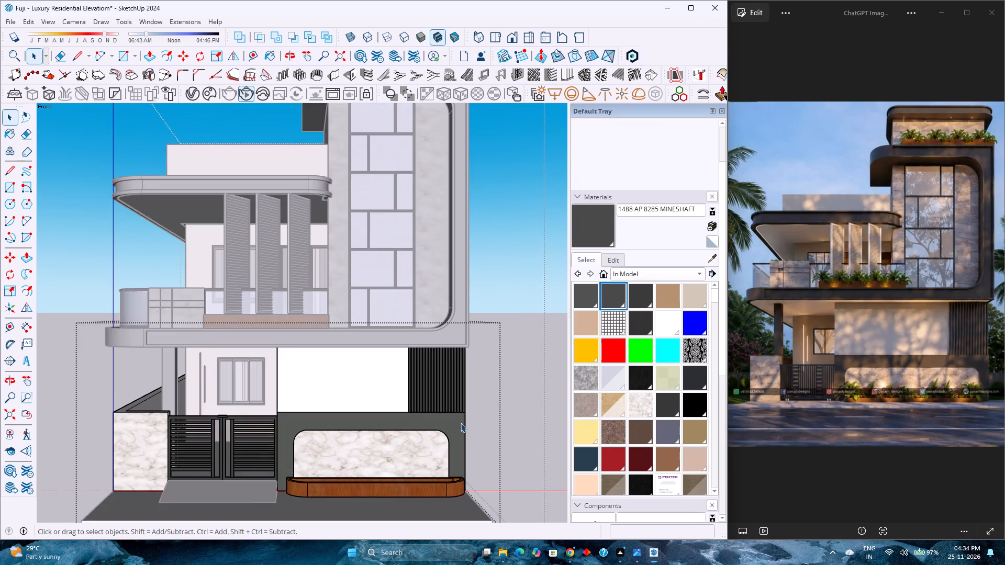
pyautogui.scroll(3, 461, 423)
pyautogui.click(461, 423)
pyautogui.click(640, 296)
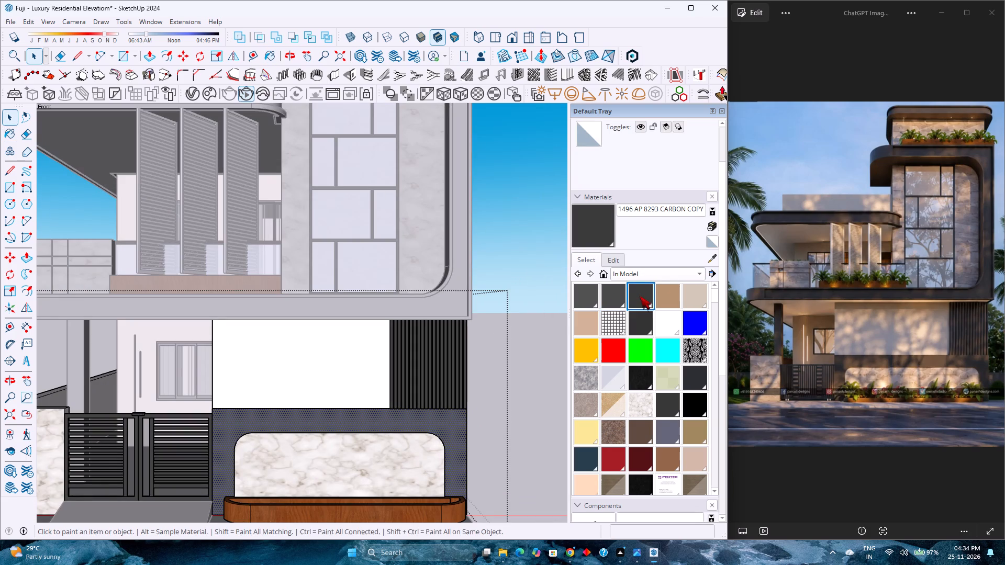
pyautogui.click(462, 424)
pyautogui.press('space')
pyautogui.click(530, 392)
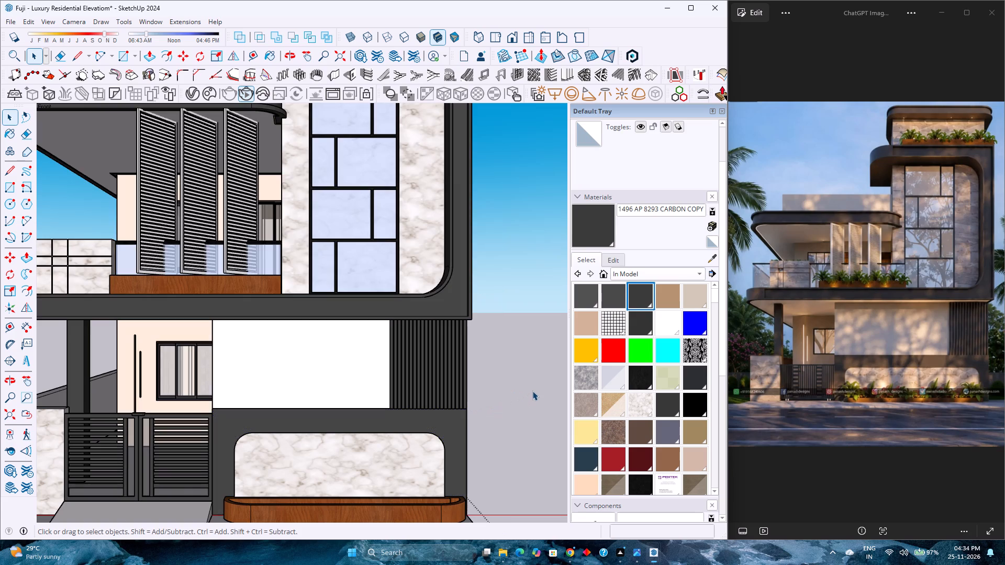
# Inspect the house from an angled side view, and return to the standard front view with the whole model fitted.
pyautogui.scroll(-6, 531, 390)
pyautogui.moveTo(530, 390); pyautogui.dragTo(364, 379, button='middle')
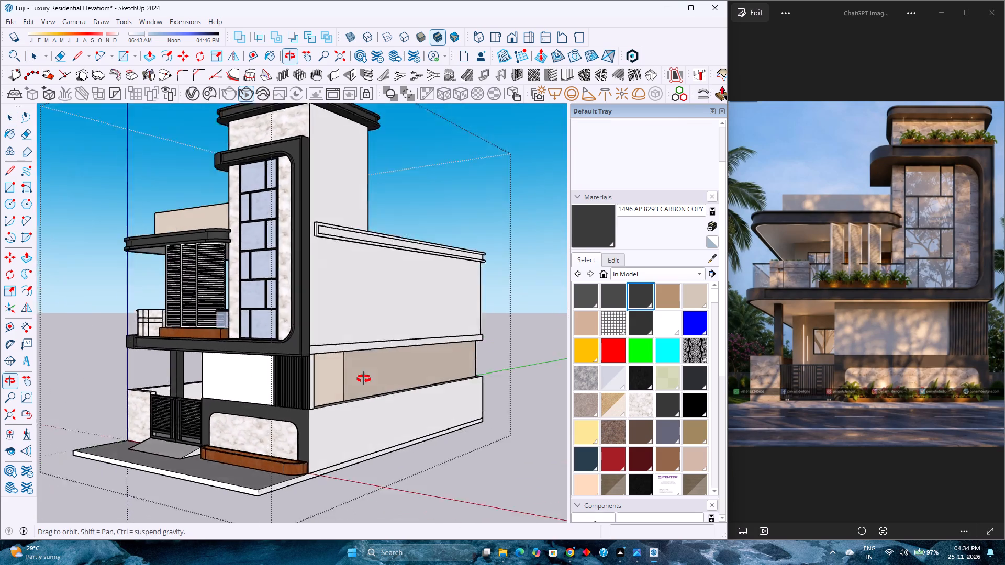
pyautogui.moveTo(364, 379); pyautogui.dragTo(383, 357, button='middle')
pyautogui.middleClick(383, 357)
pyautogui.scroll(-6, 368, 295)
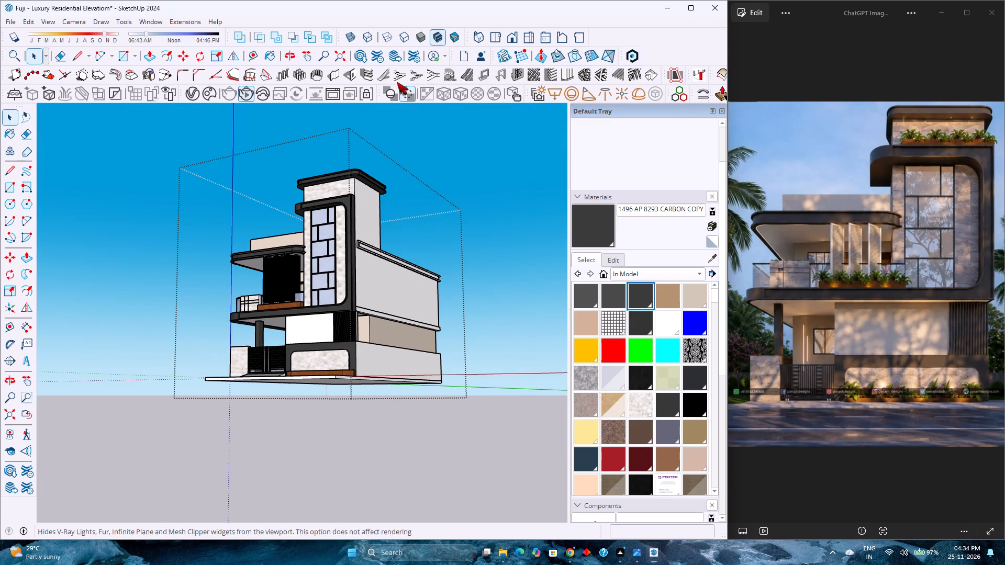
pyautogui.click(513, 43)
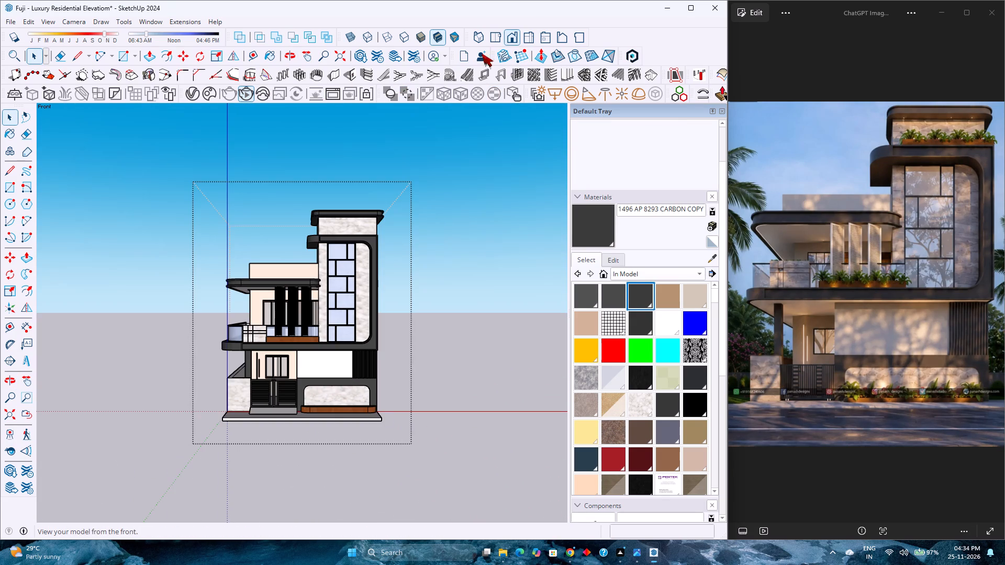
pyautogui.click(6, 421)
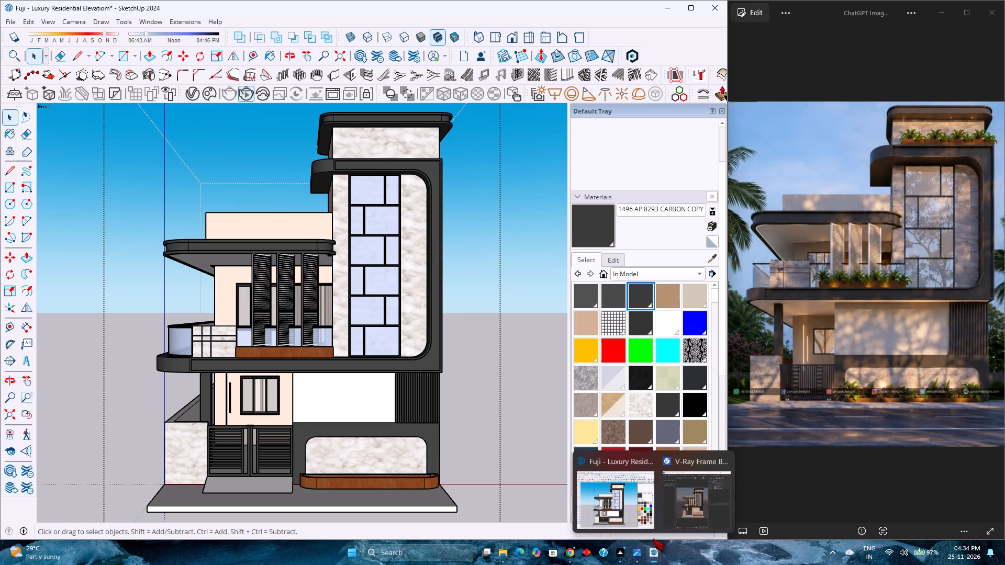
# Check the existing render in the V-Ray Frame Buffer, including the balcony, louvred fins and entrance.
pyautogui.click(687, 508)
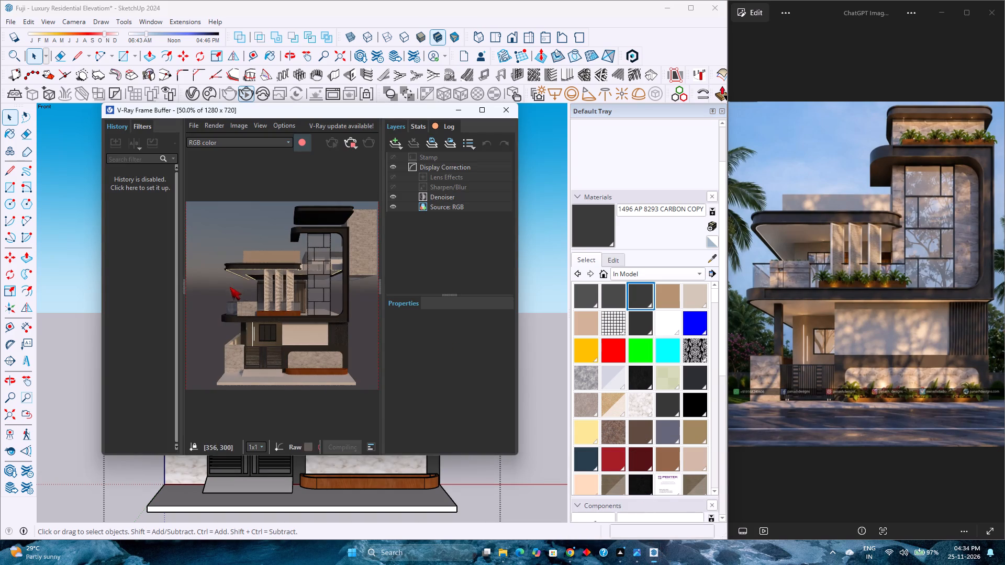
pyautogui.scroll(-2, 271, 316)
pyautogui.scroll(3, 272, 321)
pyautogui.scroll(-2, 272, 321)
pyautogui.scroll(2, 272, 321)
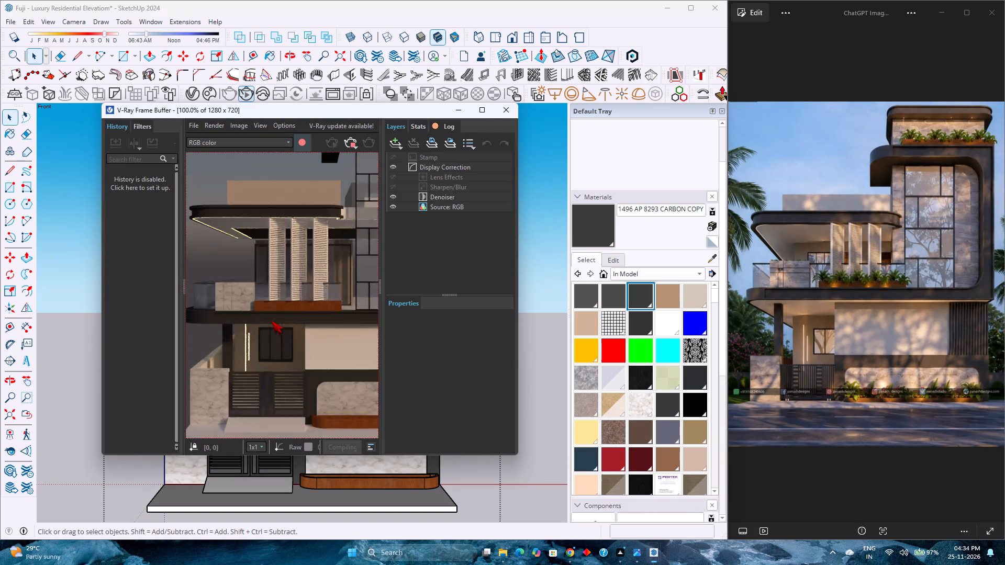
pyautogui.scroll(-2, 272, 321)
pyautogui.scroll(1, 273, 321)
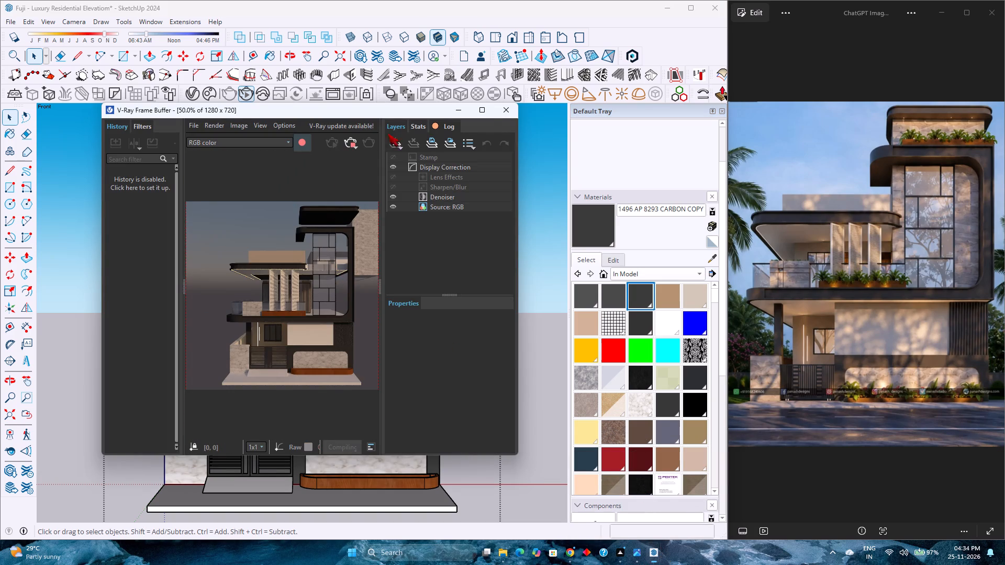
# Close the frame buffer and restart the V-Ray interactive render of the full front elevation.
pyautogui.click(505, 107)
pyautogui.click(247, 94)
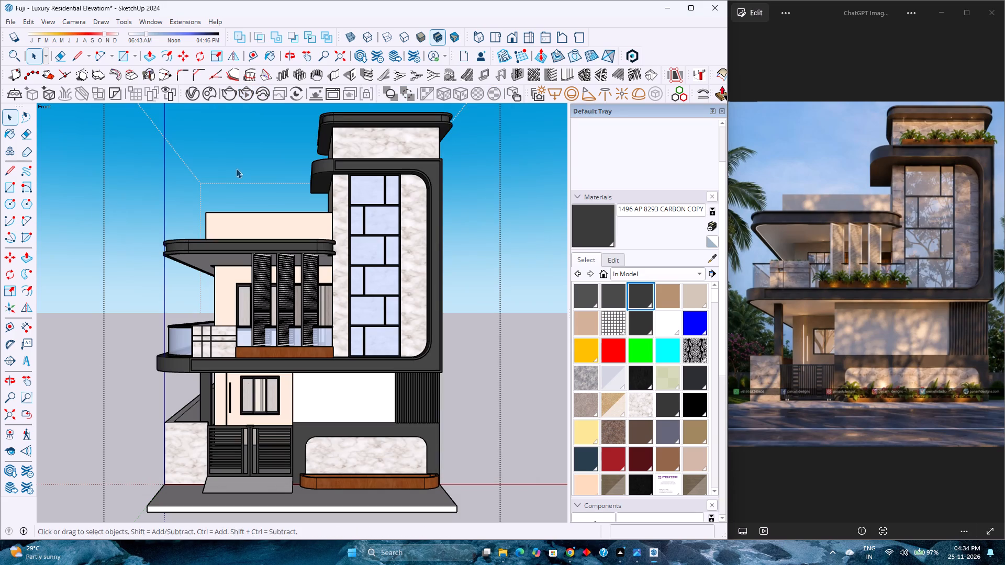
pyautogui.click(250, 94)
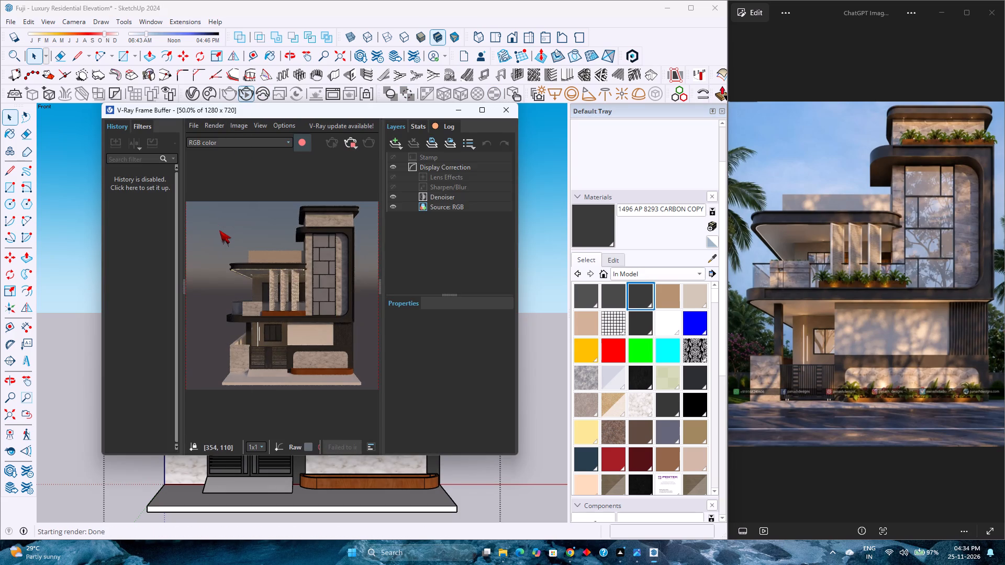
pyautogui.click(7, 418)
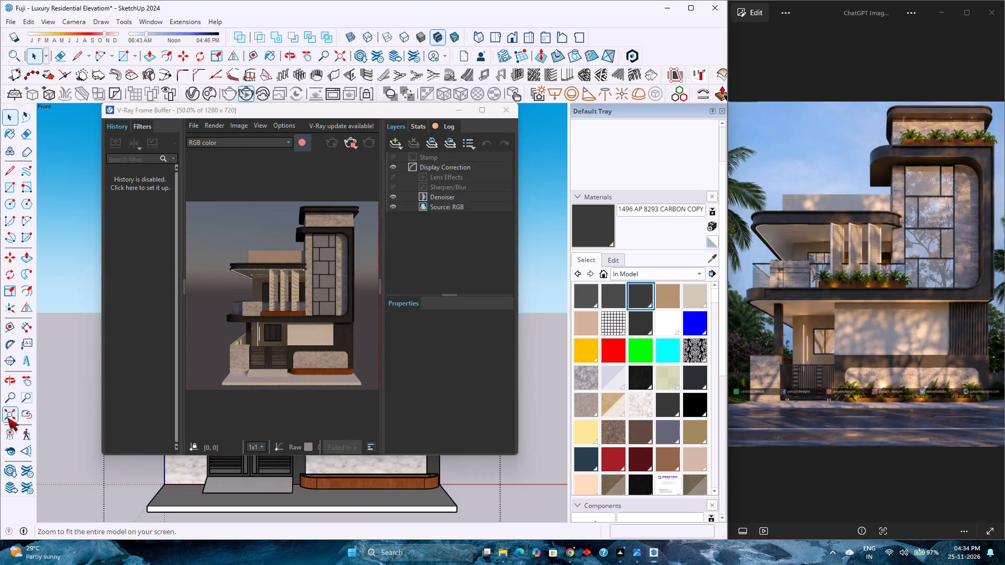
# Examine the new render's ground-floor marble panel, dark surround, planter and glazed tower against the reference rendering.
pyautogui.moveTo(342, 375); pyautogui.dragTo(256, 355, button='middle')
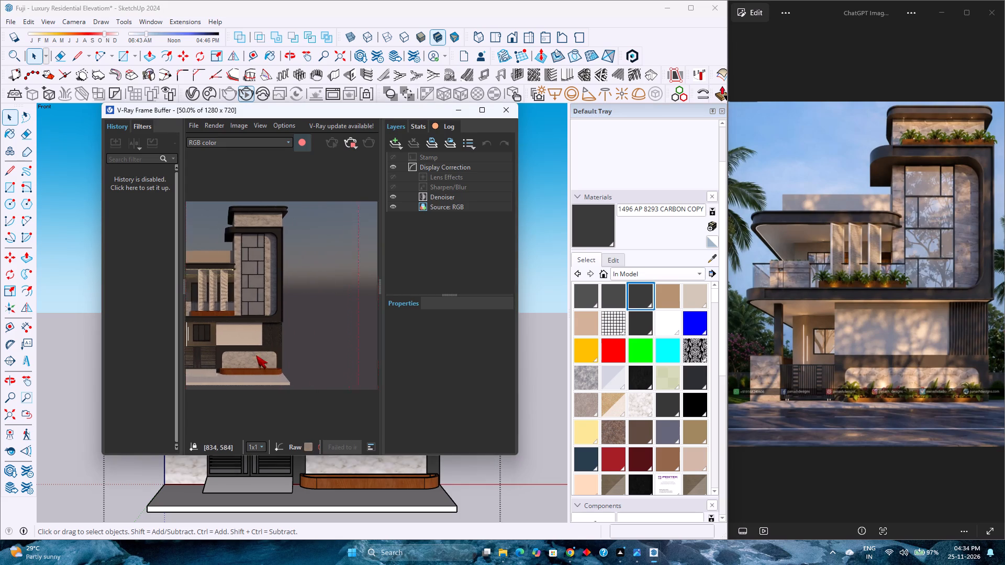
pyautogui.moveTo(256, 355); pyautogui.dragTo(435, 364, button='middle')
pyautogui.moveTo(435, 364); pyautogui.dragTo(240, 359, button='middle')
pyautogui.moveTo(309, 356); pyautogui.dragTo(328, 356, button='middle')
pyautogui.scroll(4, 299, 334)
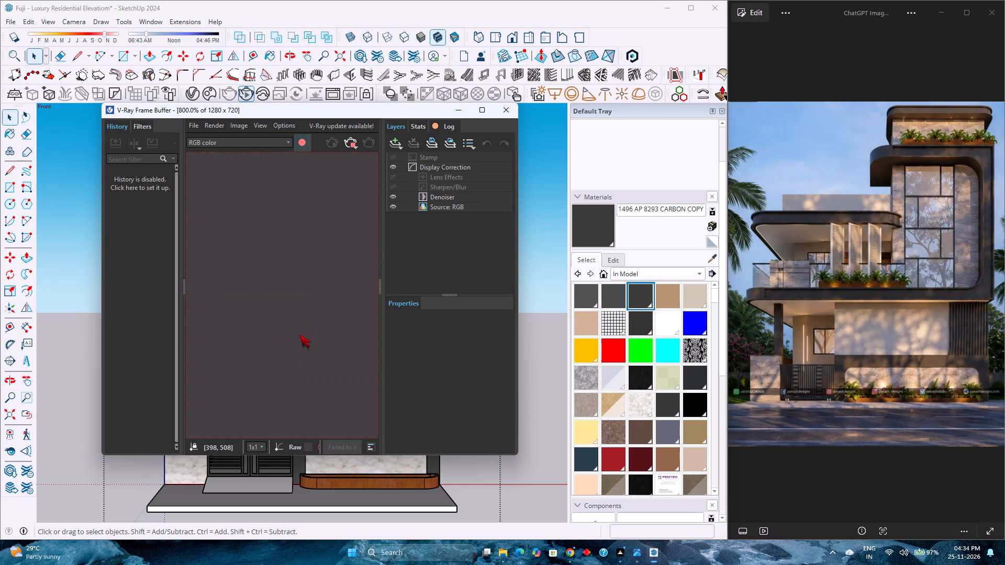
pyautogui.scroll(-5, 323, 339)
pyautogui.scroll(2, 295, 323)
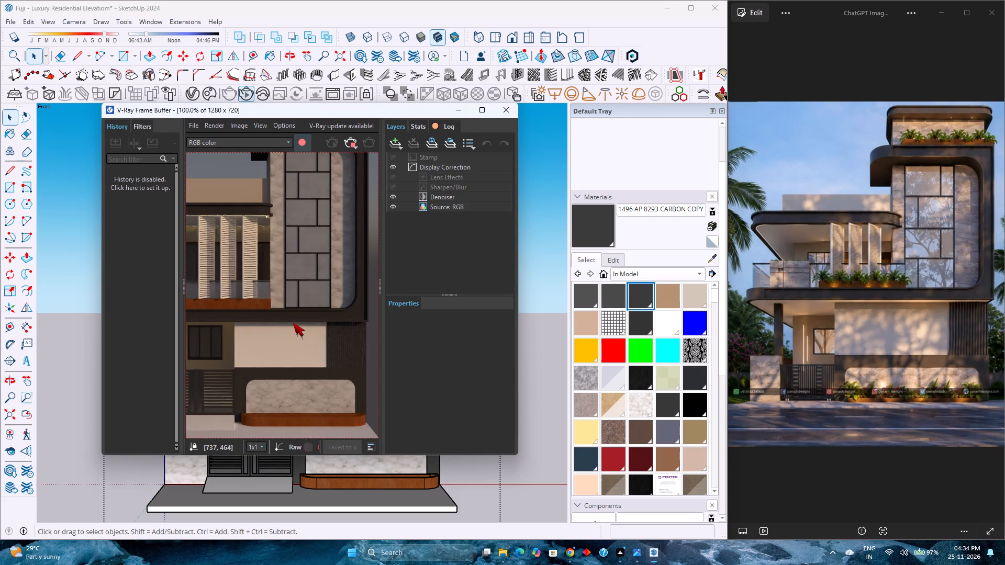
pyautogui.scroll(-1, 289, 321)
pyautogui.scroll(1, 255, 293)
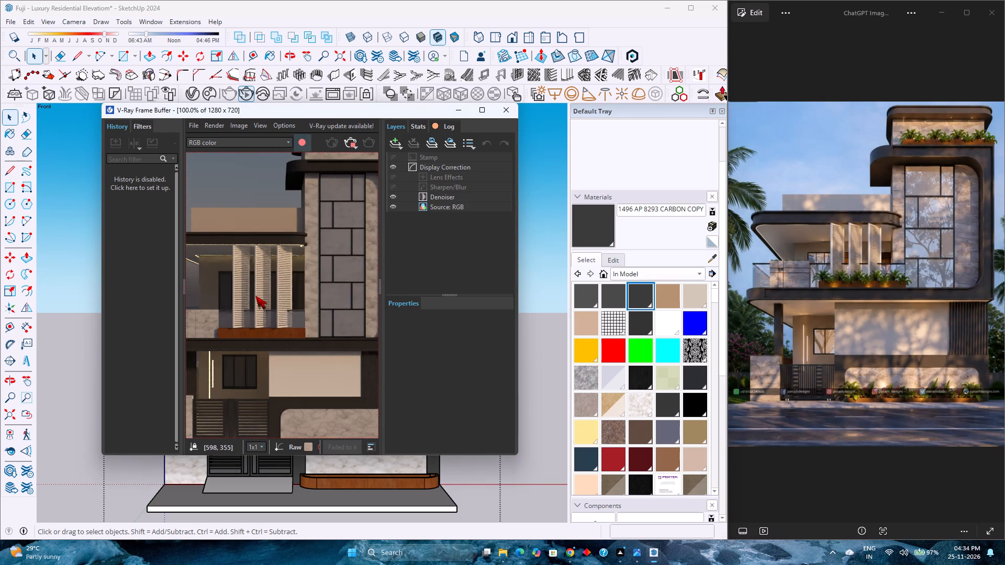
# Compare the rendered balcony, louvred fins, lit soffit, gate and entrance wall with the reference, both close up and as a whole.
pyautogui.scroll(-1, 273, 309)
pyautogui.scroll(1, 273, 309)
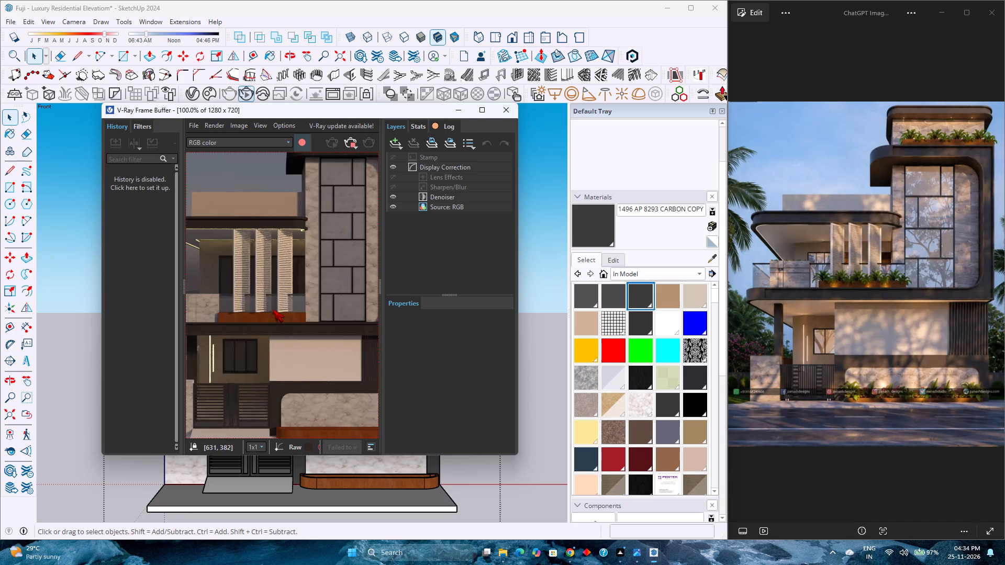
pyautogui.scroll(-1, 273, 309)
pyautogui.scroll(1, 273, 309)
pyautogui.scroll(-1, 273, 309)
pyautogui.scroll(1, 273, 309)
pyautogui.scroll(-1, 273, 309)
pyautogui.scroll(1, 273, 309)
pyautogui.scroll(-1, 273, 309)
pyautogui.scroll(1, 273, 309)
pyautogui.scroll(-1, 273, 309)
pyautogui.scroll(1, 273, 309)
pyautogui.scroll(-1, 273, 309)
pyautogui.scroll(1, 273, 309)
pyautogui.scroll(-2, 273, 309)
pyautogui.scroll(3, 273, 309)
pyautogui.scroll(-1, 273, 309)
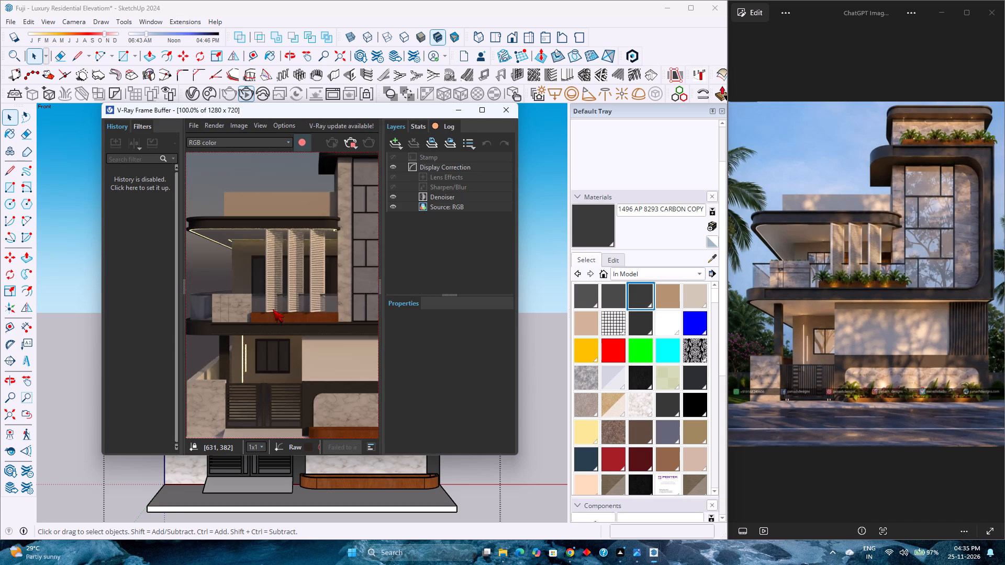
pyautogui.scroll(-1, 273, 309)
pyautogui.scroll(1, 273, 309)
pyautogui.scroll(-1, 273, 309)
pyautogui.scroll(1, 273, 309)
pyautogui.scroll(-1, 273, 309)
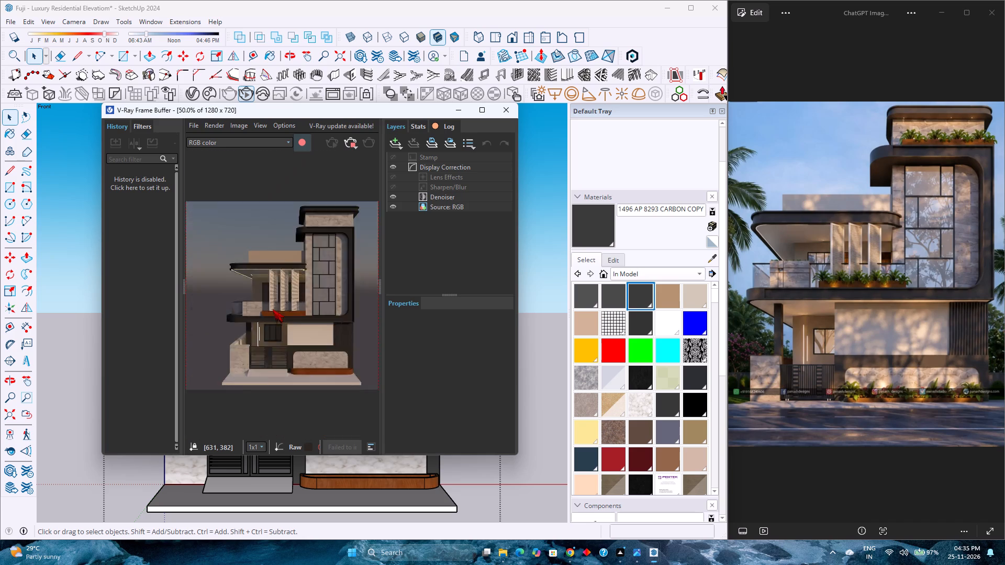
pyautogui.scroll(-1, 273, 309)
pyautogui.scroll(2, 273, 309)
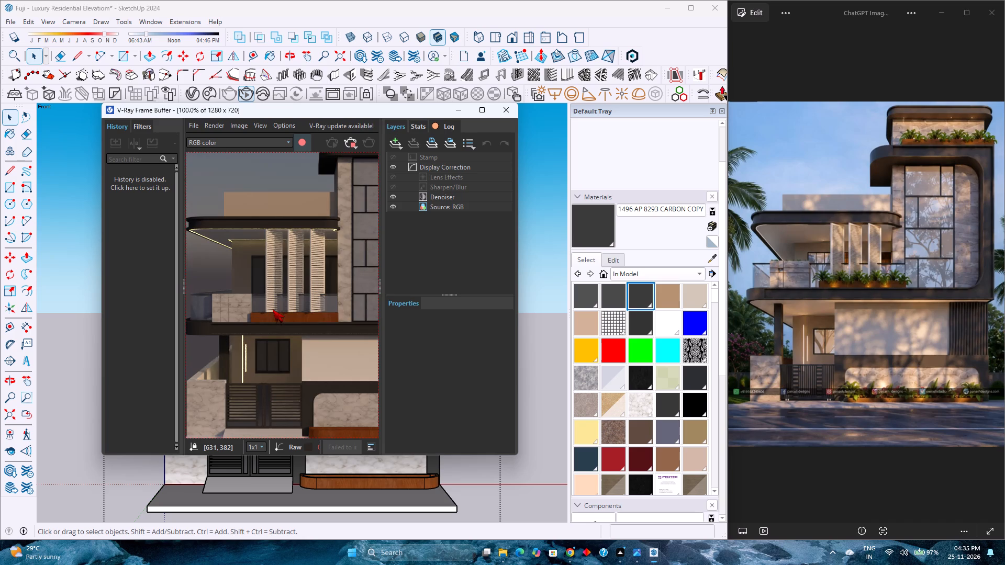
pyautogui.scroll(1, 273, 309)
pyautogui.scroll(-3, 273, 309)
pyautogui.scroll(1, 273, 309)
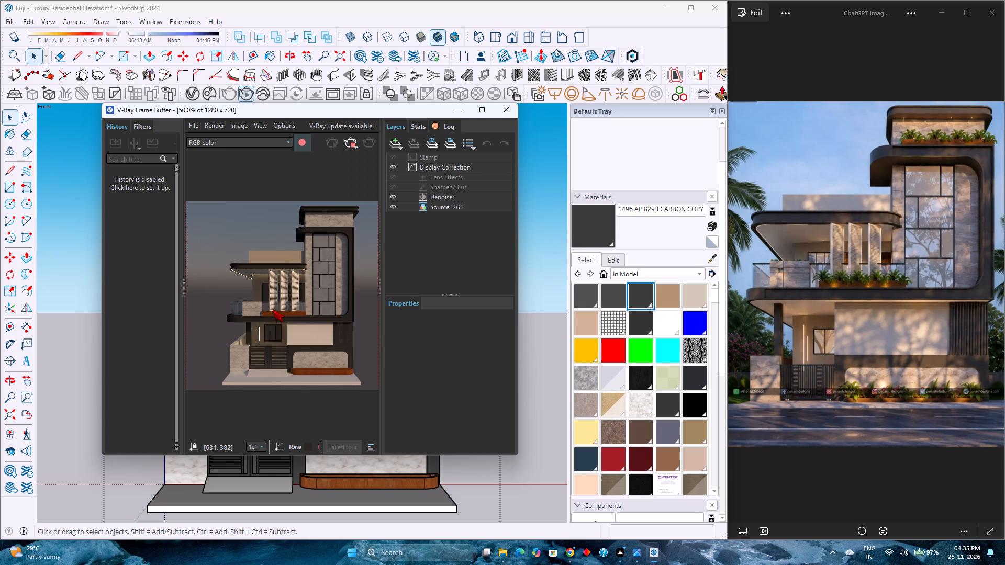
pyautogui.scroll(-1, 273, 309)
pyautogui.scroll(3, 273, 309)
pyautogui.scroll(-2, 273, 309)
# Examine the rendered tower's glazing grid, marble strips and curved dark frame corner close up against the reference.
pyautogui.scroll(2, 320, 299)
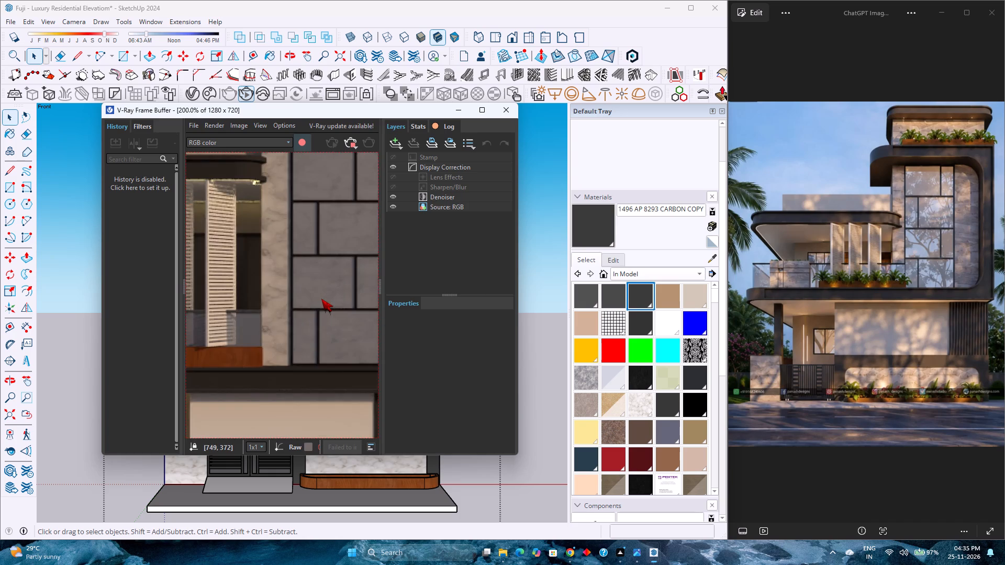
pyautogui.scroll(-2, 321, 299)
pyautogui.scroll(2, 356, 304)
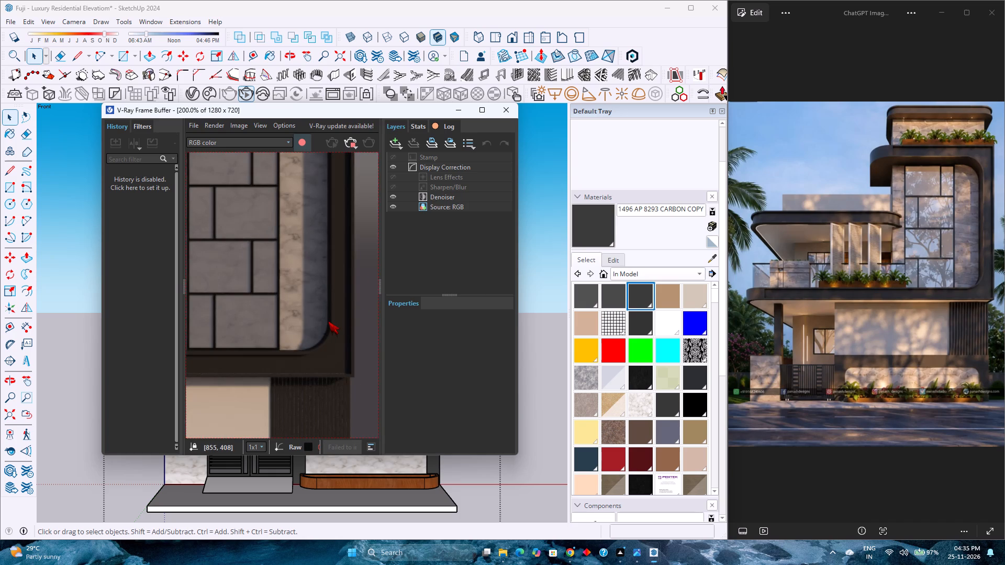
pyautogui.scroll(-2, 328, 321)
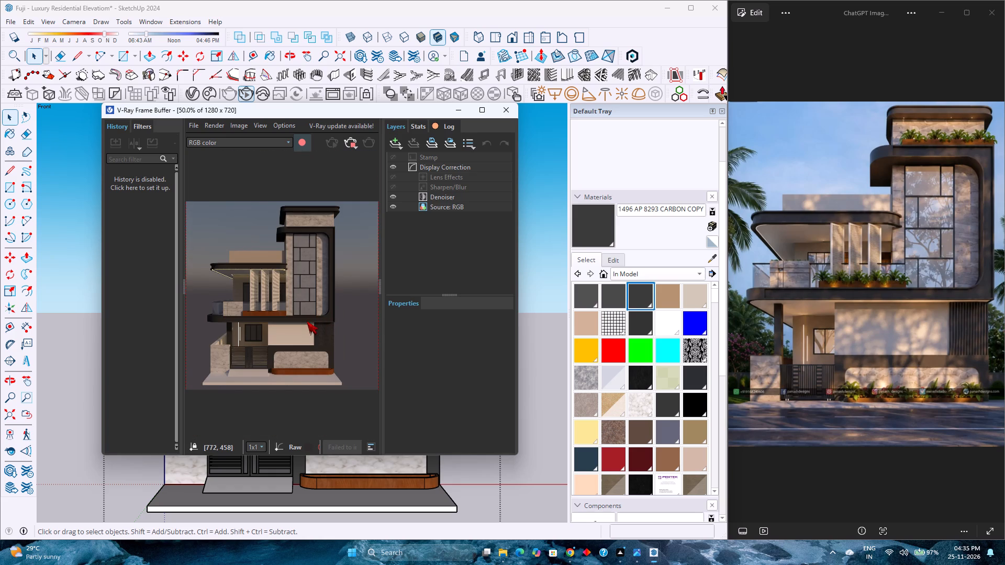
# Compare the rendered balcony, ground-floor wall, gate and tower with the reference rendering, and close the frame buffer.
pyautogui.scroll(3, 307, 321)
pyautogui.scroll(-2, 307, 321)
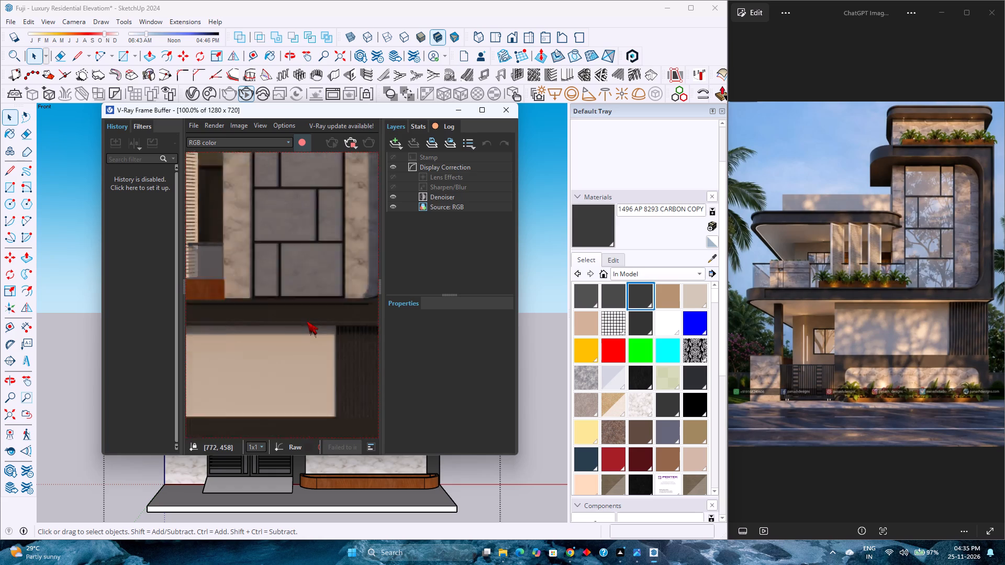
pyautogui.scroll(-2, 307, 321)
pyautogui.scroll(2, 264, 310)
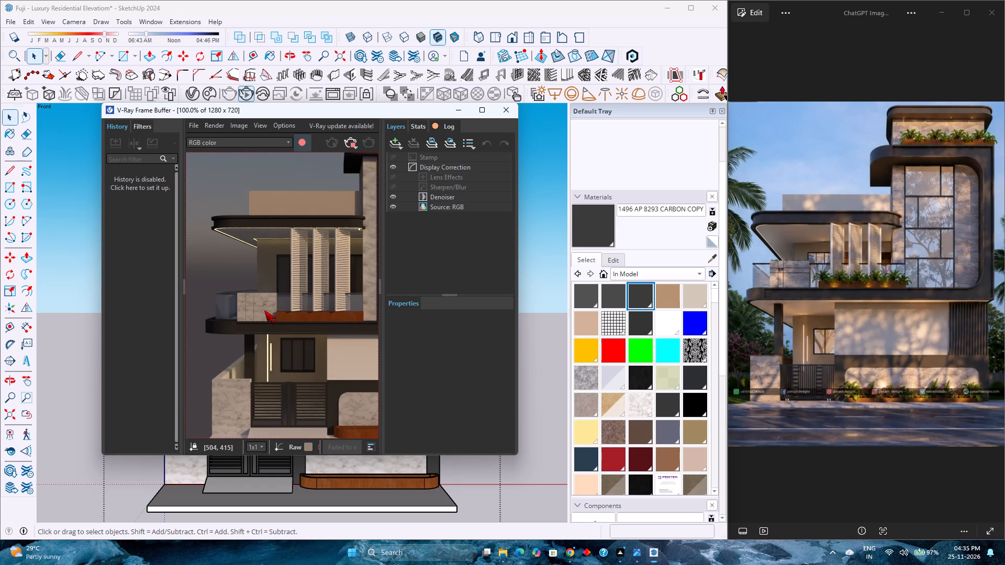
pyautogui.moveTo(332, 342); pyautogui.dragTo(269, 355, button='middle')
pyautogui.scroll(-1, 275, 350)
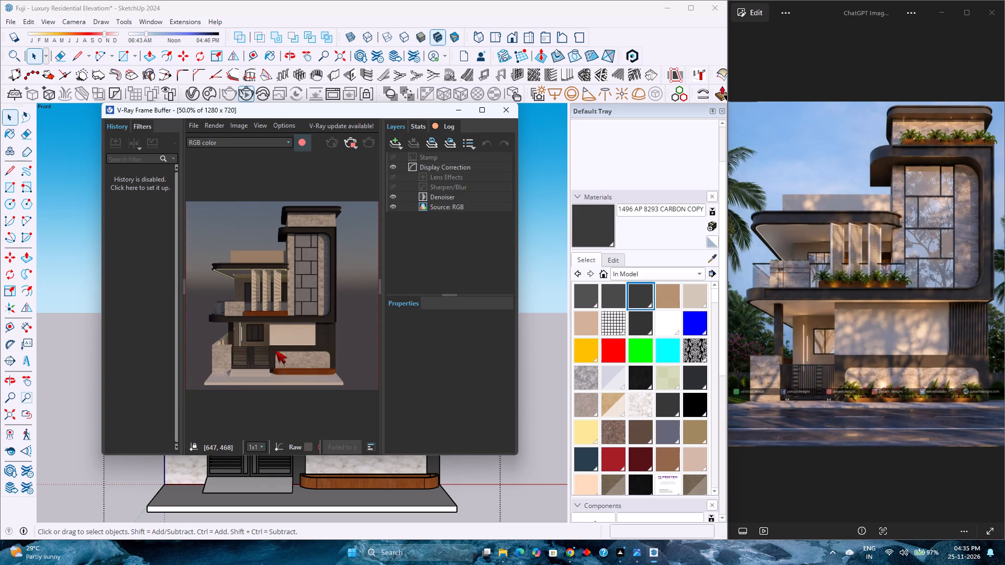
pyautogui.scroll(1, 273, 345)
pyautogui.scroll(-2, 272, 344)
pyautogui.scroll(2, 272, 344)
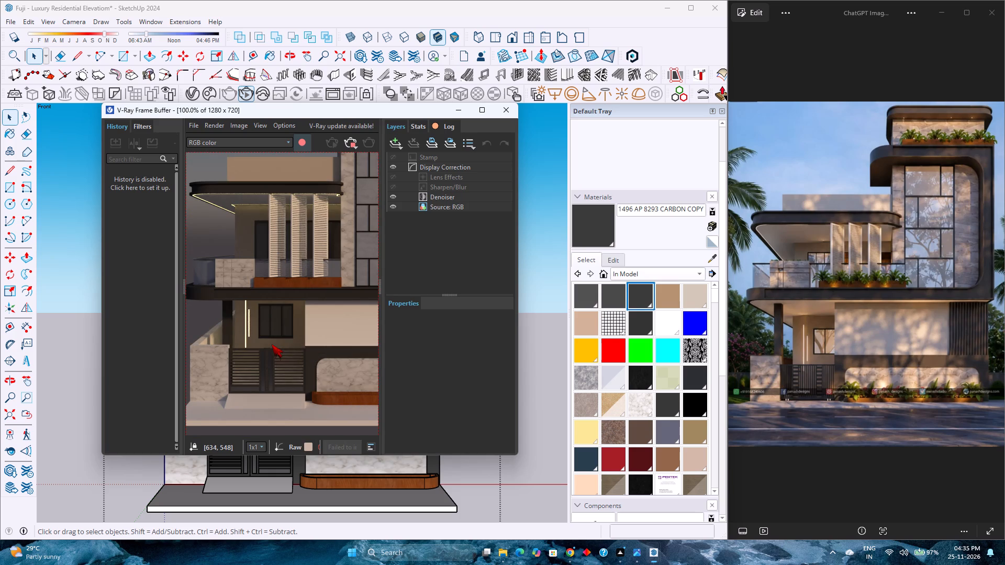
pyautogui.scroll(-1, 272, 344)
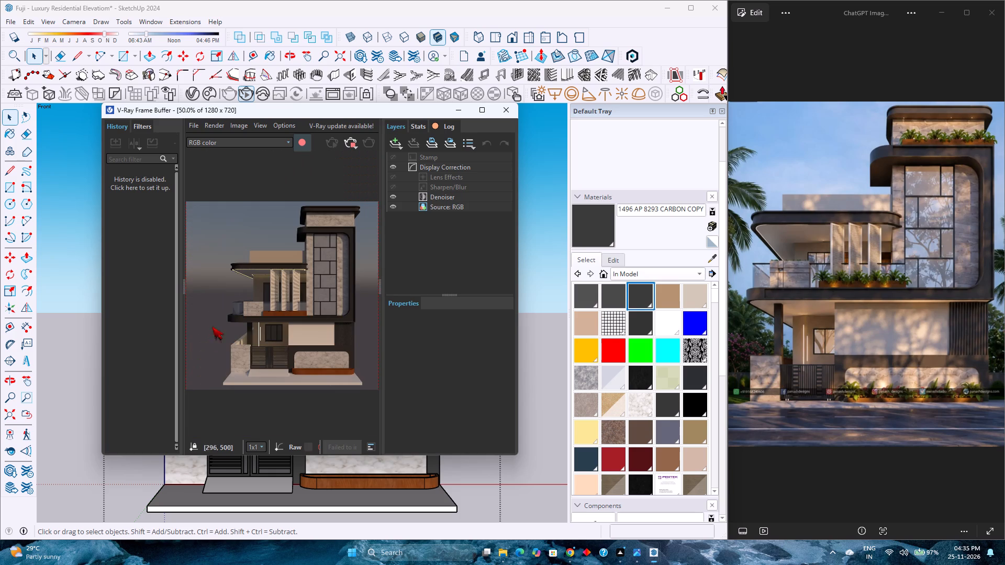
pyautogui.click(511, 112)
# Open the entrance ramp group in front of the gate for editing and select its sloped top face.
pyautogui.scroll(-3, 369, 288)
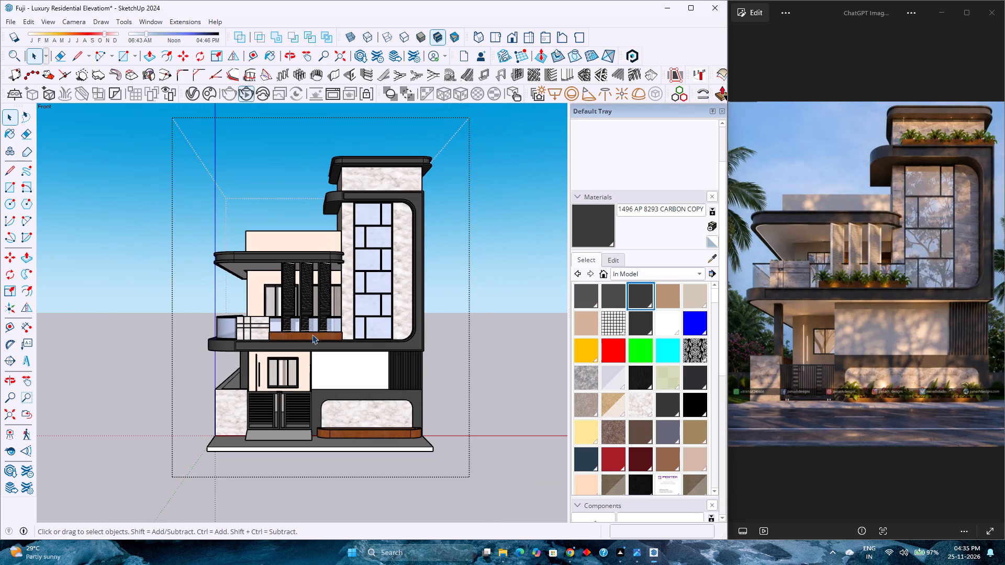
pyautogui.scroll(10, 298, 457)
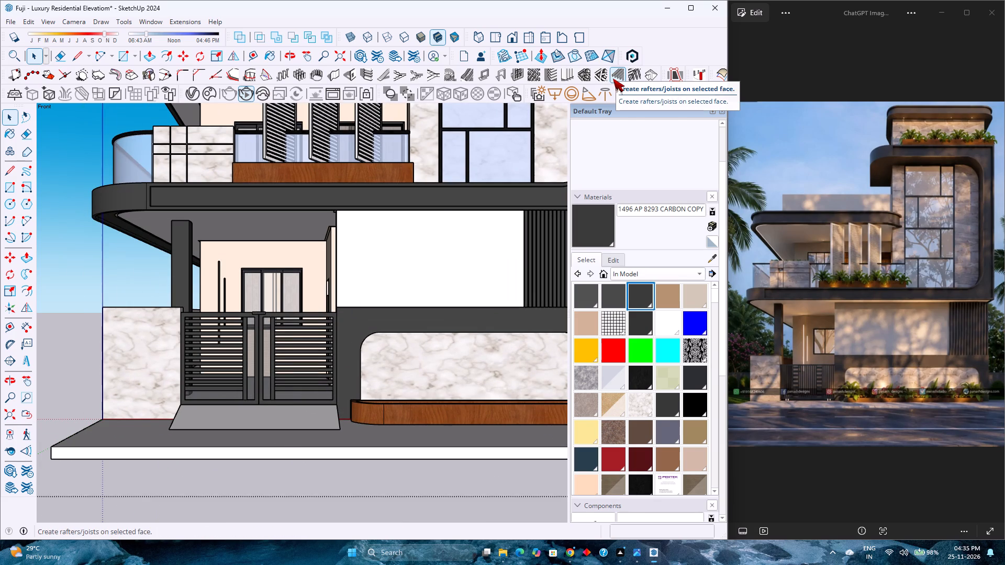
pyautogui.doubleClick(289, 421)
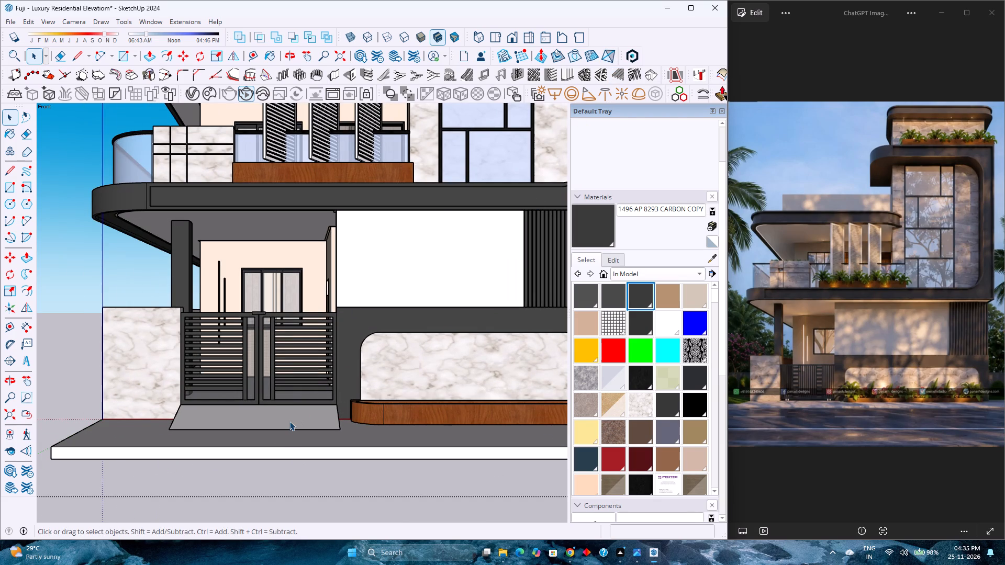
pyautogui.scroll(2, 251, 423)
pyautogui.moveTo(248, 423); pyautogui.dragTo(651, 459, button='middle')
pyautogui.middleClick(652, 459)
pyautogui.scroll(3, 258, 462)
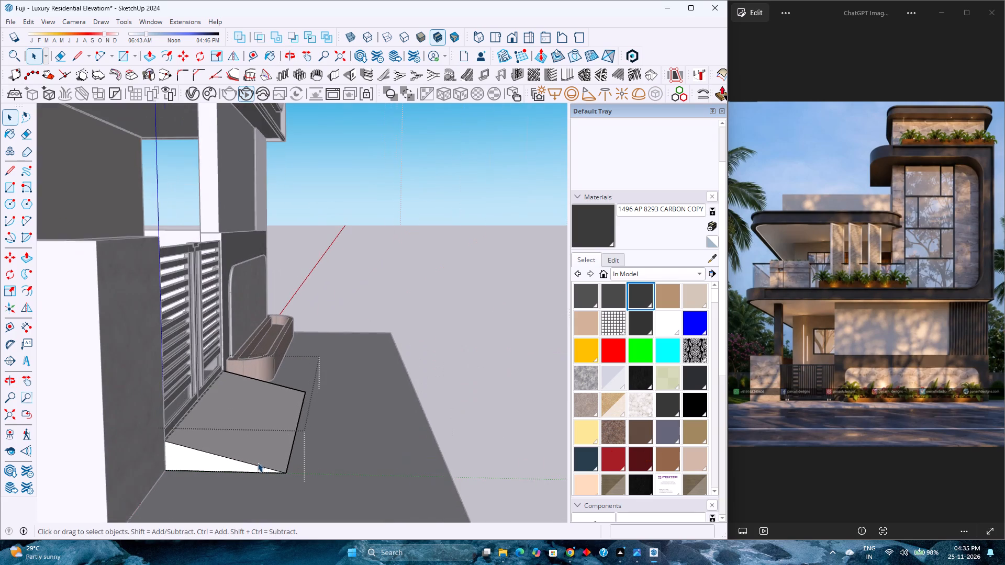
pyautogui.scroll(6, 253, 459)
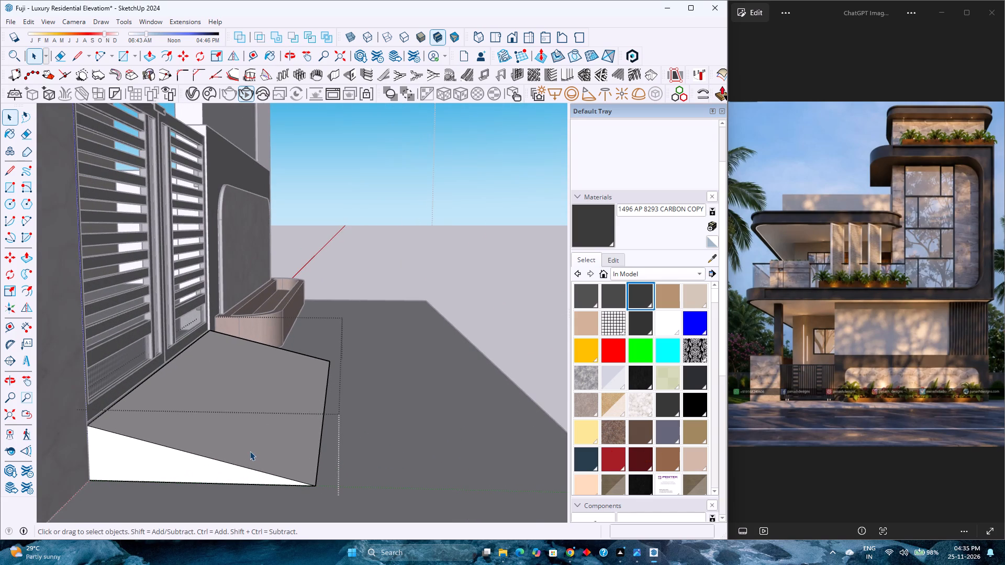
pyautogui.doubleClick(250, 451)
pyautogui.click(262, 420)
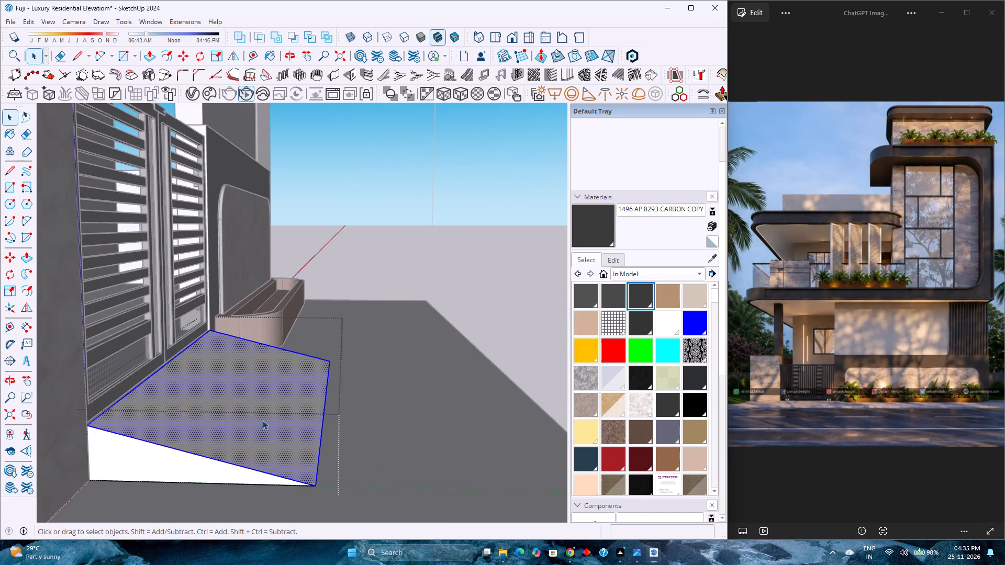
pyautogui.click(256, 436)
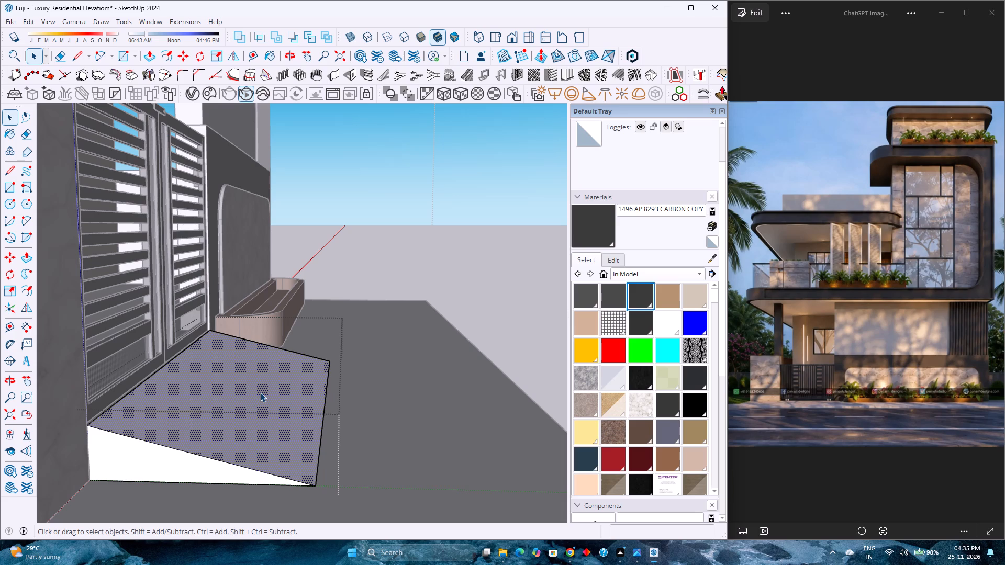
pyautogui.press('Escape')
pyautogui.doubleClick(260, 392)
pyautogui.click(260, 392)
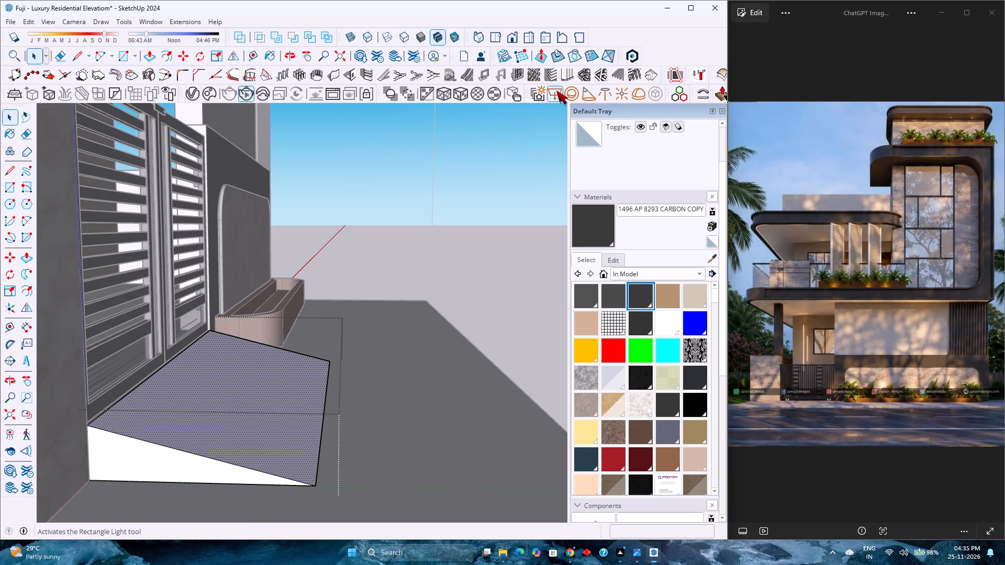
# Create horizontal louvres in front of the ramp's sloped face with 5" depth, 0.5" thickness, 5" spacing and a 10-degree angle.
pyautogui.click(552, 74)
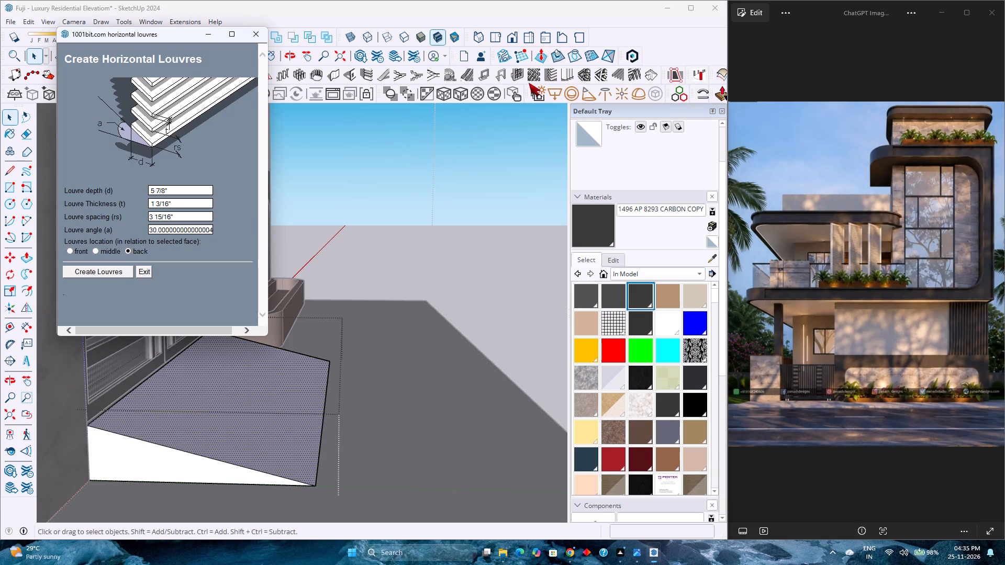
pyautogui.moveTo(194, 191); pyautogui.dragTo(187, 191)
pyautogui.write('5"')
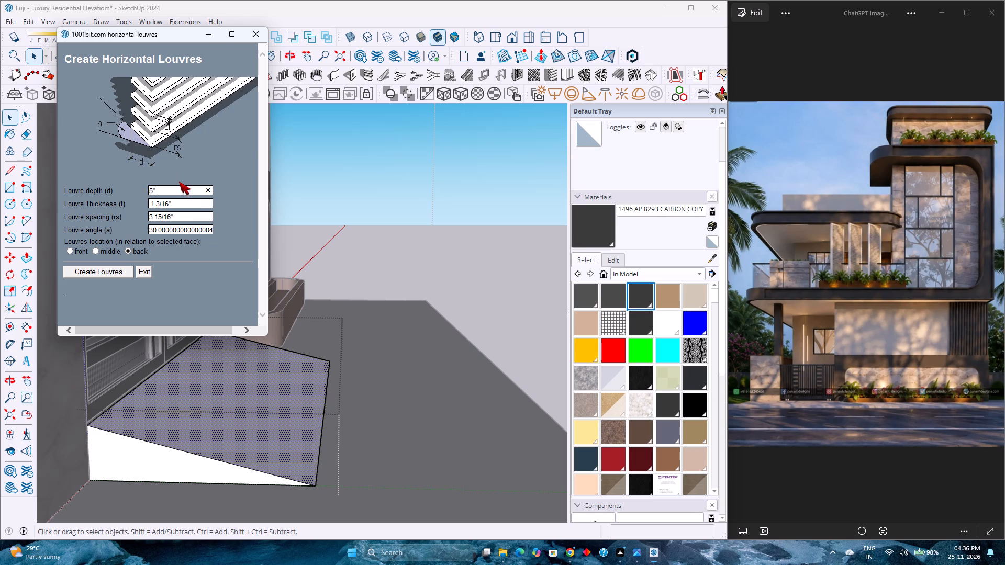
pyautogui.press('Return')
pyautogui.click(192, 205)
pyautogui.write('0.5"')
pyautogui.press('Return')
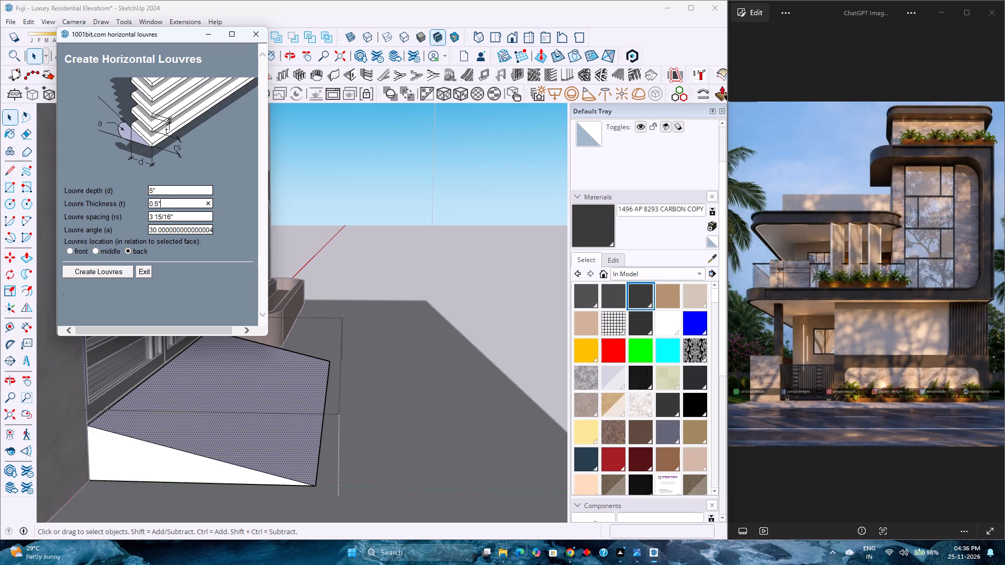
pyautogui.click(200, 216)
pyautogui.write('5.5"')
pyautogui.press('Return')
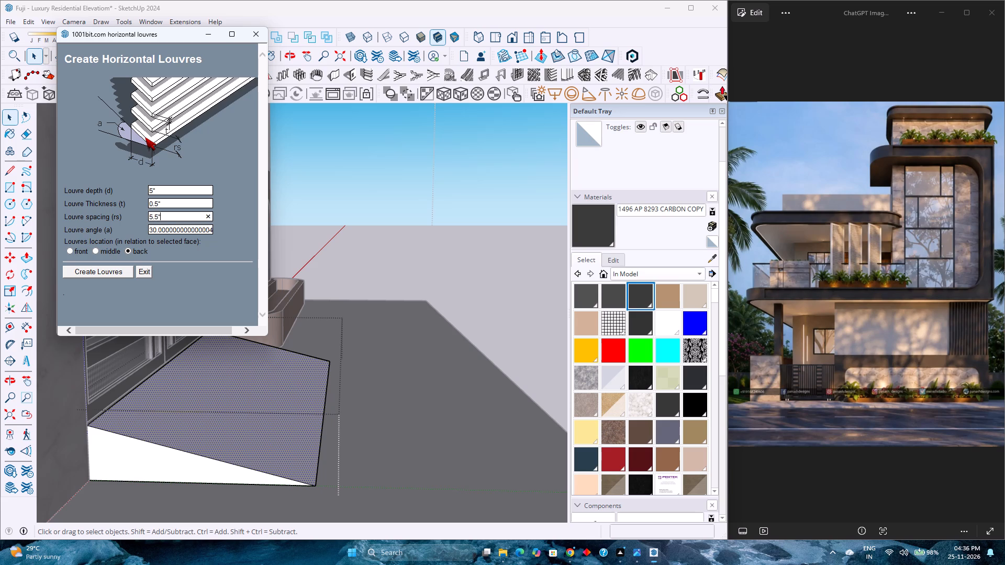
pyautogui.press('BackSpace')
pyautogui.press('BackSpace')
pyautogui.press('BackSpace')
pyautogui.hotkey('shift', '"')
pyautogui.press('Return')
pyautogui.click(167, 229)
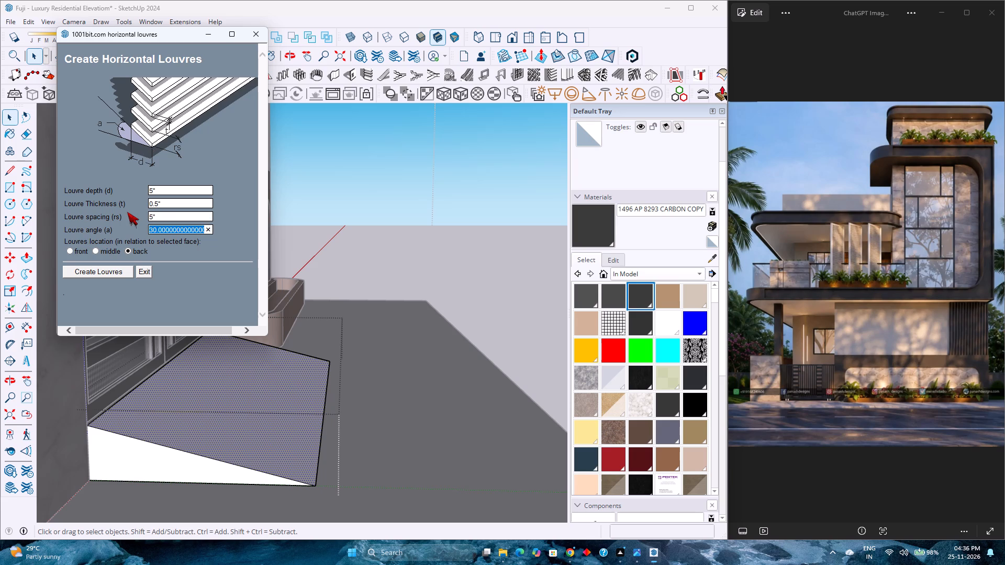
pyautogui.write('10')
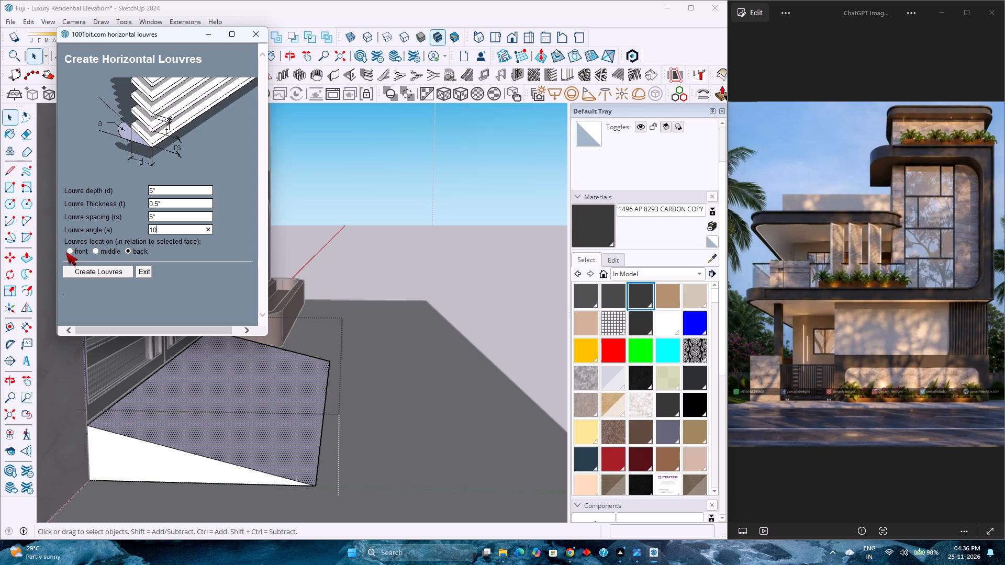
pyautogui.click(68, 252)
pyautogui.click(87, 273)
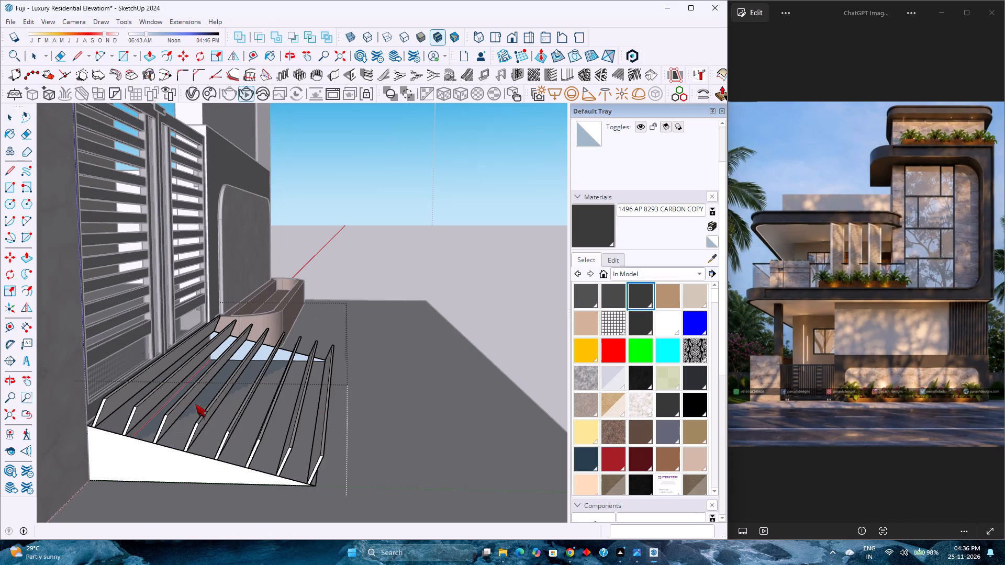
# Examine the tilt and spacing of the new louvres on the entrance ramp from above and from the side.
pyautogui.scroll(7, 260, 473)
pyautogui.moveTo(277, 476); pyautogui.dragTo(332, 433, button='middle')
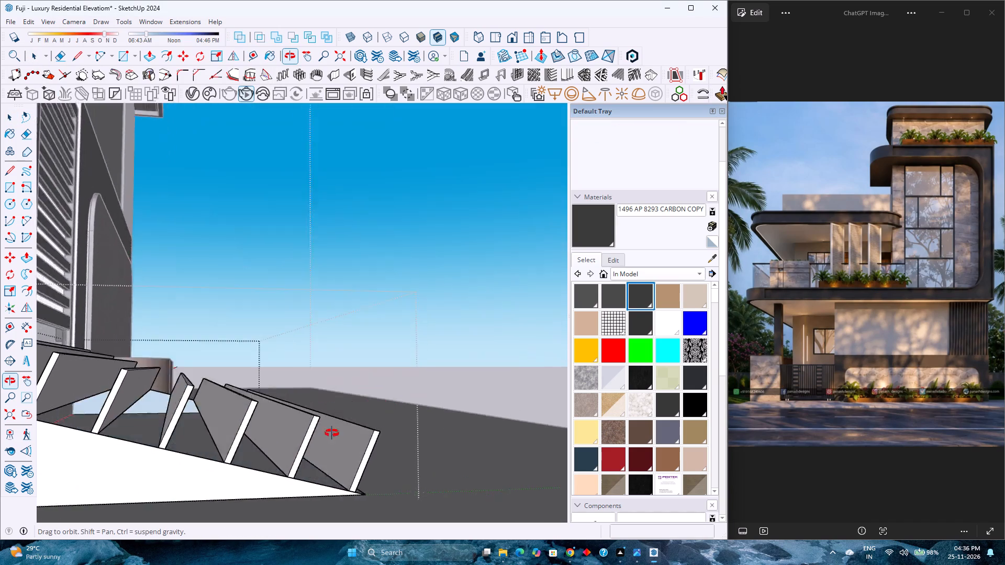
pyautogui.moveTo(332, 433); pyautogui.dragTo(108, 490, button='middle')
pyautogui.moveTo(109, 491); pyautogui.dragTo(280, 499, button='middle')
pyautogui.scroll(-8, 249, 463)
pyautogui.scroll(1, 247, 458)
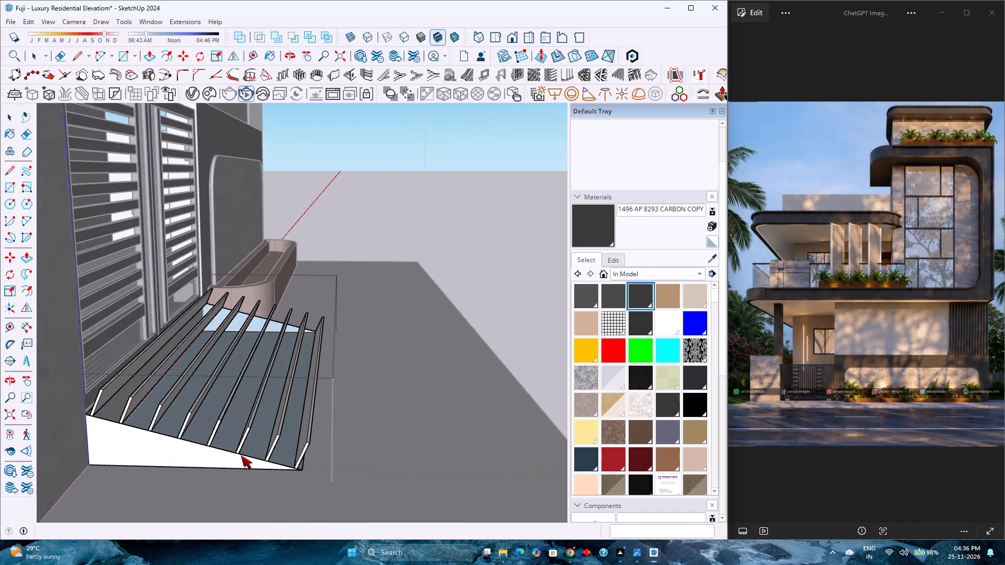
pyautogui.scroll(1, 241, 455)
pyautogui.scroll(5, 69, 402)
pyautogui.scroll(-7, 144, 417)
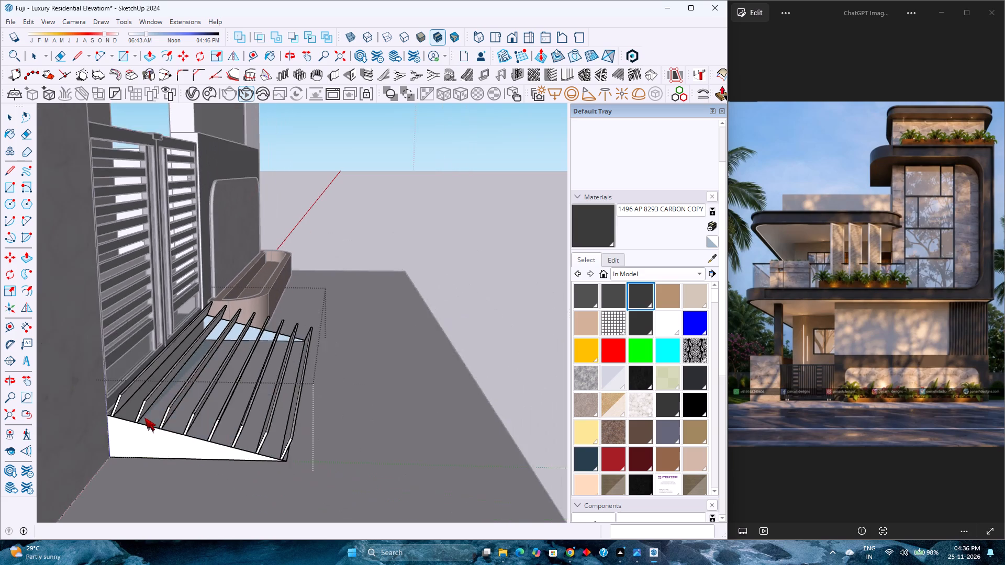
pyautogui.scroll(-5, 144, 417)
pyautogui.scroll(7, 171, 429)
pyautogui.moveTo(178, 432); pyautogui.dragTo(212, 351, button='middle')
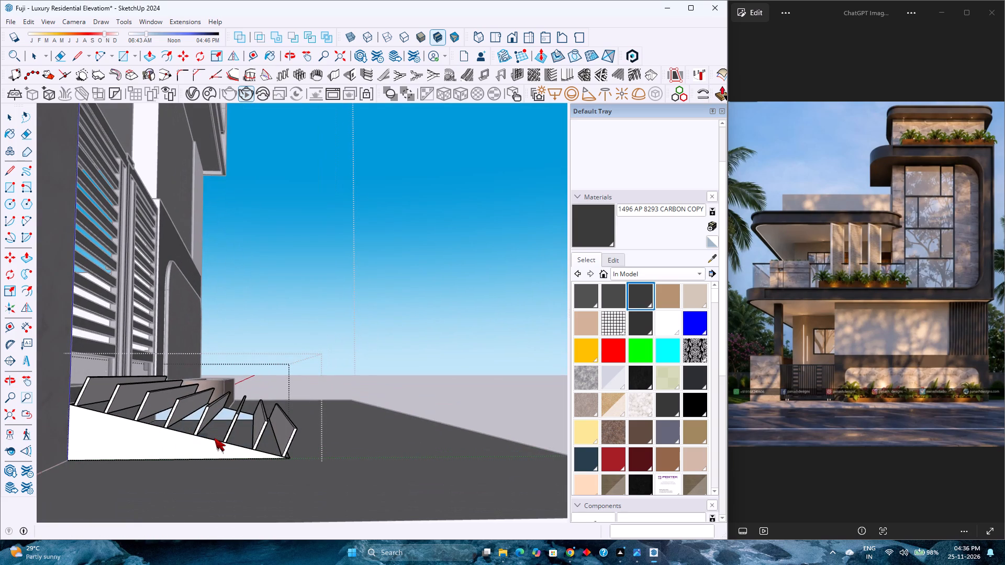
pyautogui.scroll(4, 115, 420)
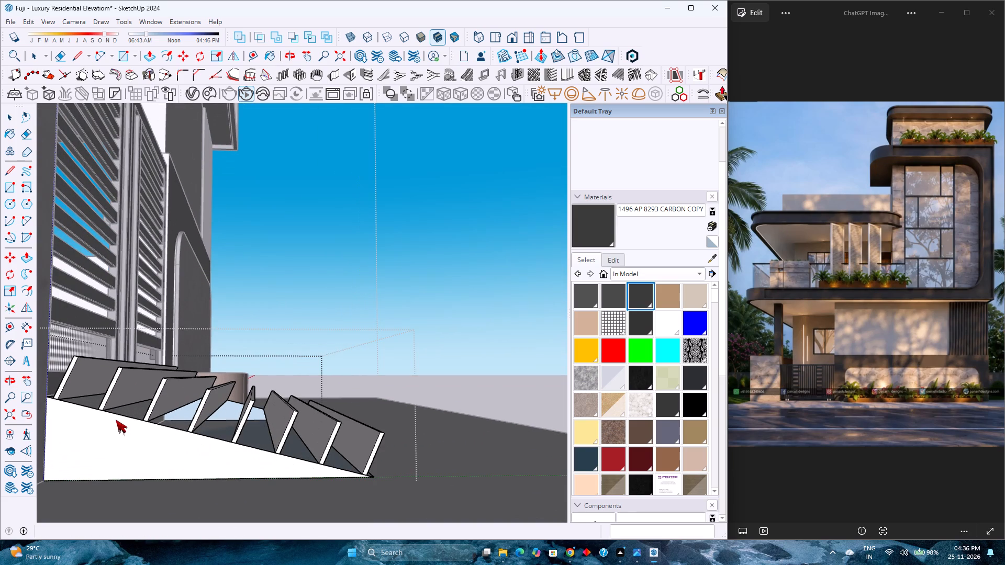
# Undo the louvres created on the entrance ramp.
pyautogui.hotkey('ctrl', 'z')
# Create horizontal louvres on the ramp's sloped face again with the louvre angle set to 80 degrees.
pyautogui.click(163, 404)
pyautogui.moveTo(188, 409); pyautogui.dragTo(181, 436, button='middle')
pyautogui.click(556, 79)
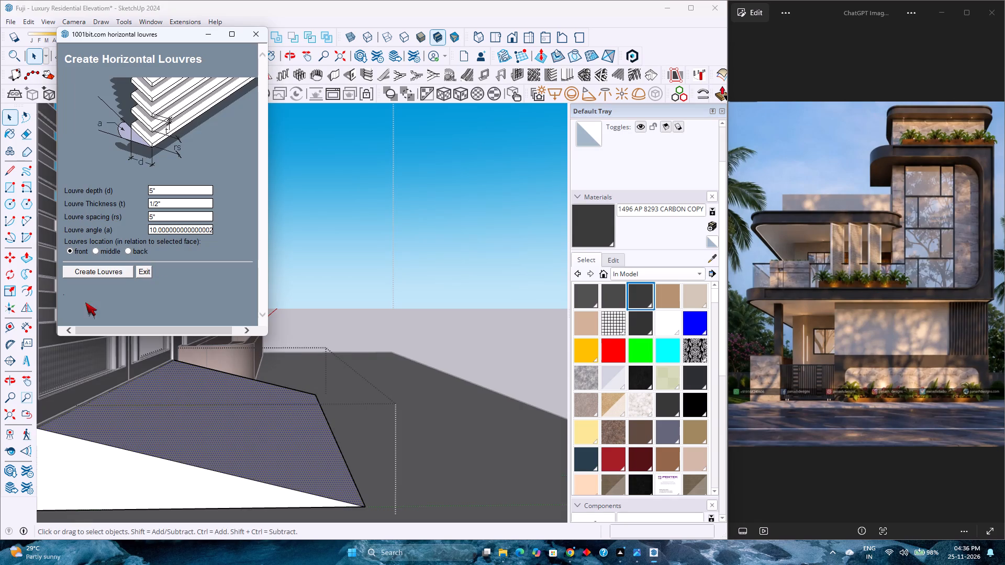
pyautogui.click(185, 228)
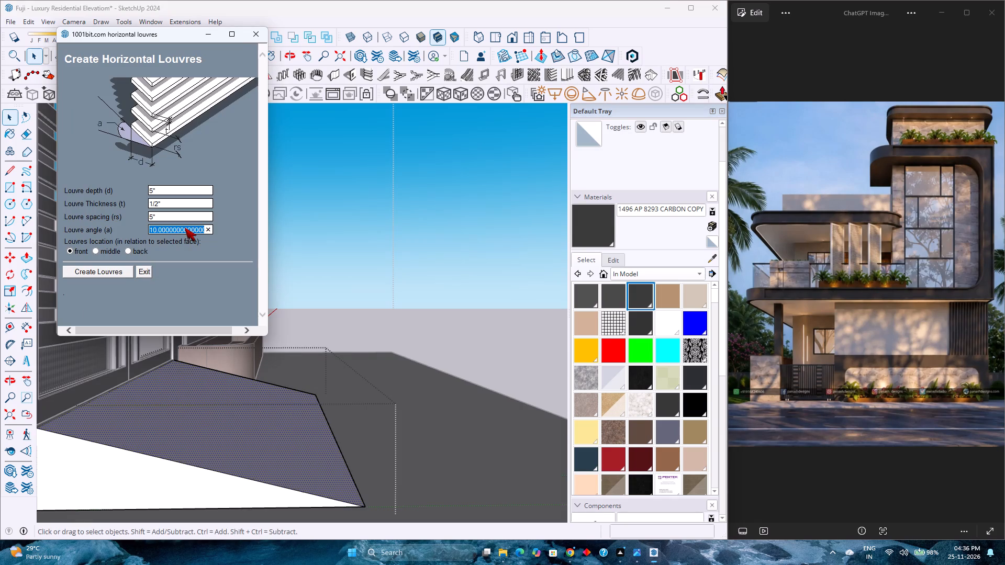
pyautogui.write('90')
pyautogui.press('Return')
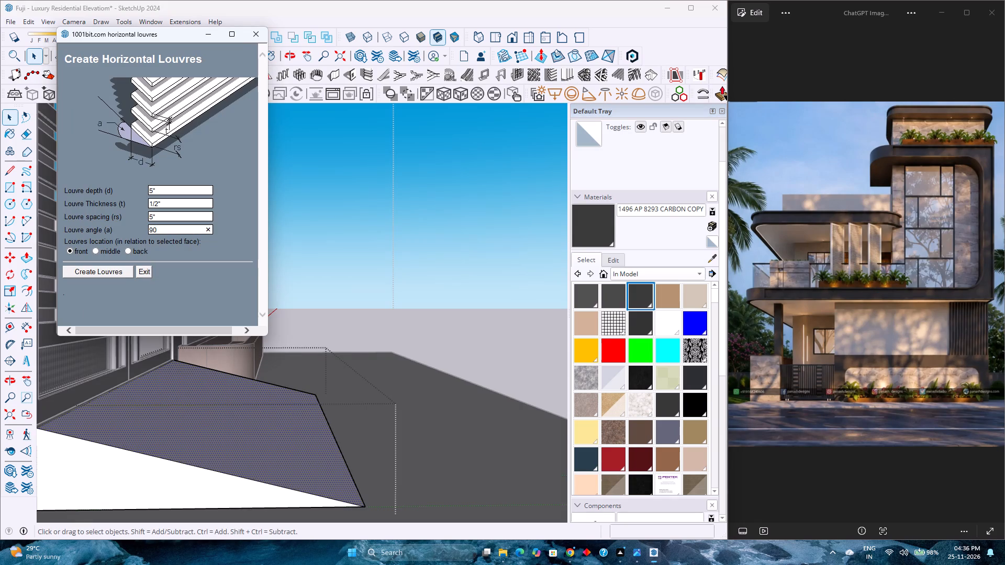
pyautogui.press('BackSpace')
pyautogui.press('BackSpace')
pyautogui.press('BackSpace')
pyautogui.write('80')
pyautogui.click(93, 269)
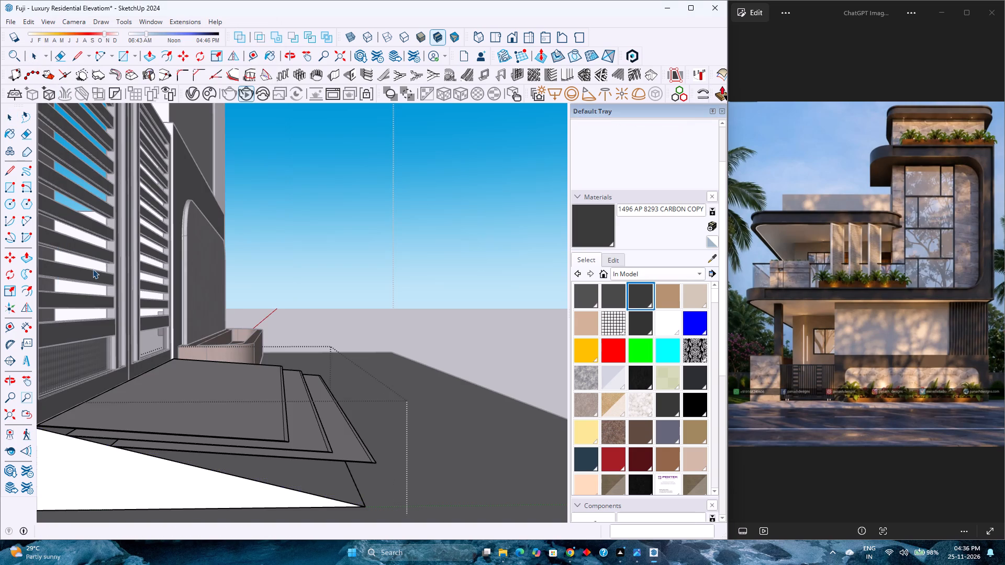
# Examine the tilt and overhang of the 80-degree louvres on the entrance ramp from the side and from above.
pyautogui.scroll(-3, 234, 363)
pyautogui.scroll(2, 247, 408)
pyautogui.moveTo(207, 413); pyautogui.dragTo(213, 399, button='middle')
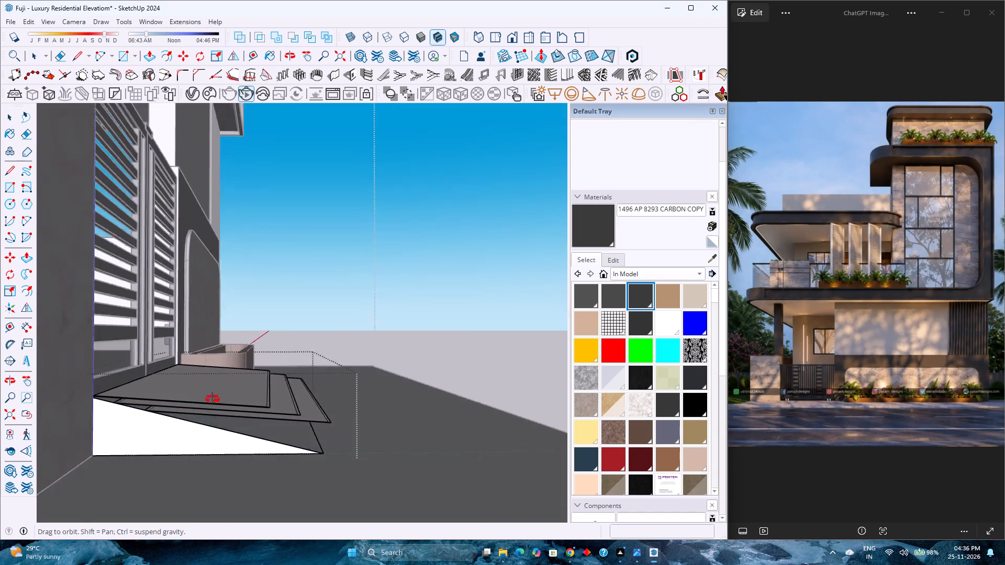
pyautogui.moveTo(213, 399); pyautogui.dragTo(221, 371, button='middle')
pyautogui.middleClick(220, 371)
pyautogui.scroll(5, 188, 435)
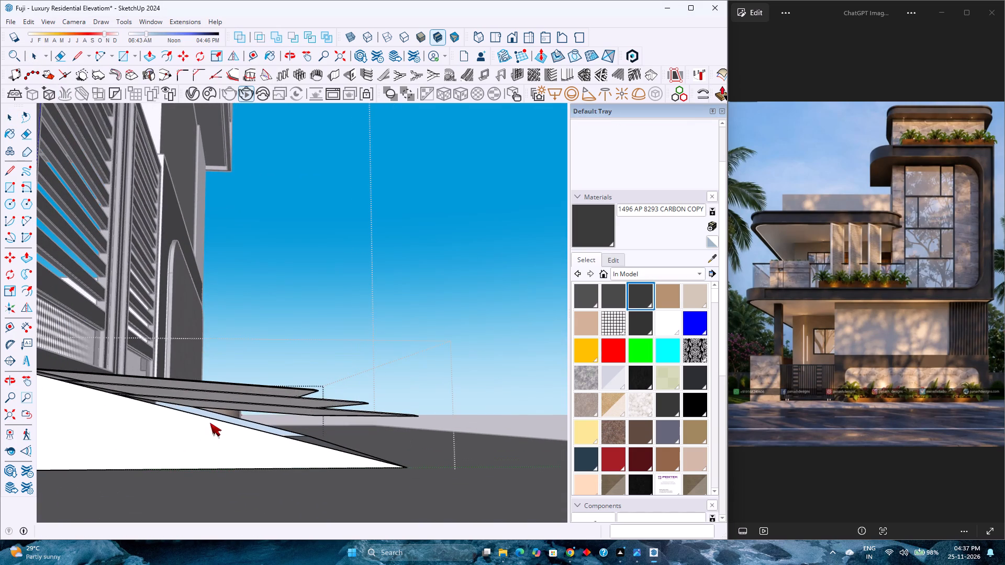
pyautogui.scroll(1, 222, 412)
pyautogui.moveTo(222, 412); pyautogui.dragTo(197, 410, button='middle')
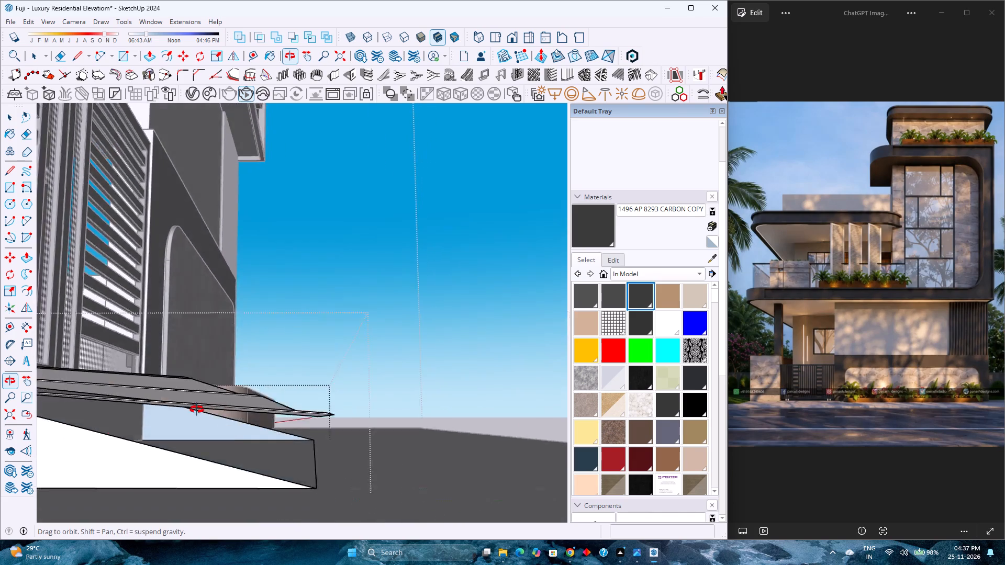
pyautogui.moveTo(197, 410); pyautogui.dragTo(200, 426, button='middle')
pyautogui.middleClick(200, 426)
pyautogui.scroll(-8, 208, 416)
pyautogui.moveTo(207, 411); pyautogui.dragTo(209, 421, button='middle')
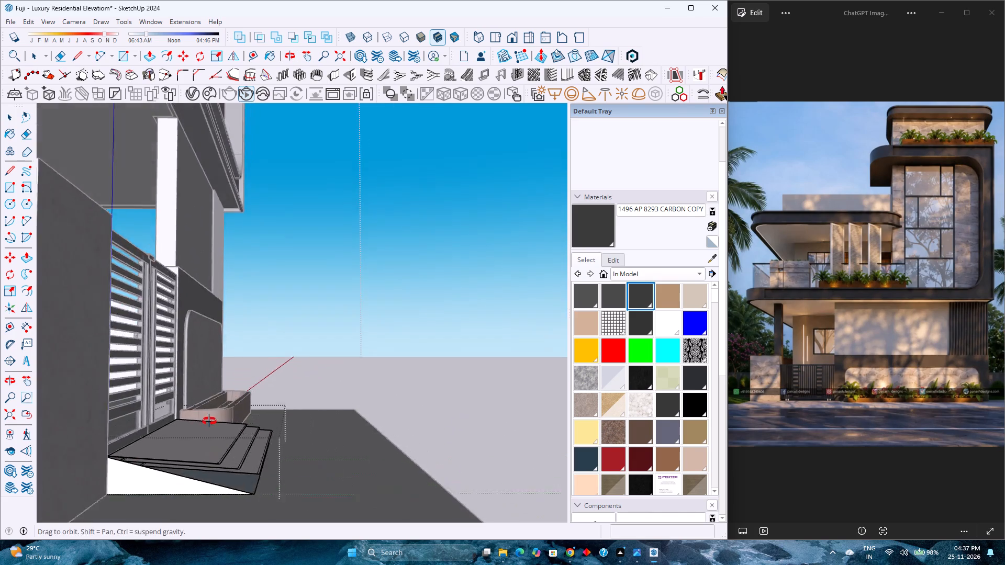
pyautogui.moveTo(209, 421); pyautogui.dragTo(202, 455, button='middle')
pyautogui.middleClick(202, 455)
pyautogui.scroll(-5, 222, 412)
pyautogui.scroll(13, 202, 497)
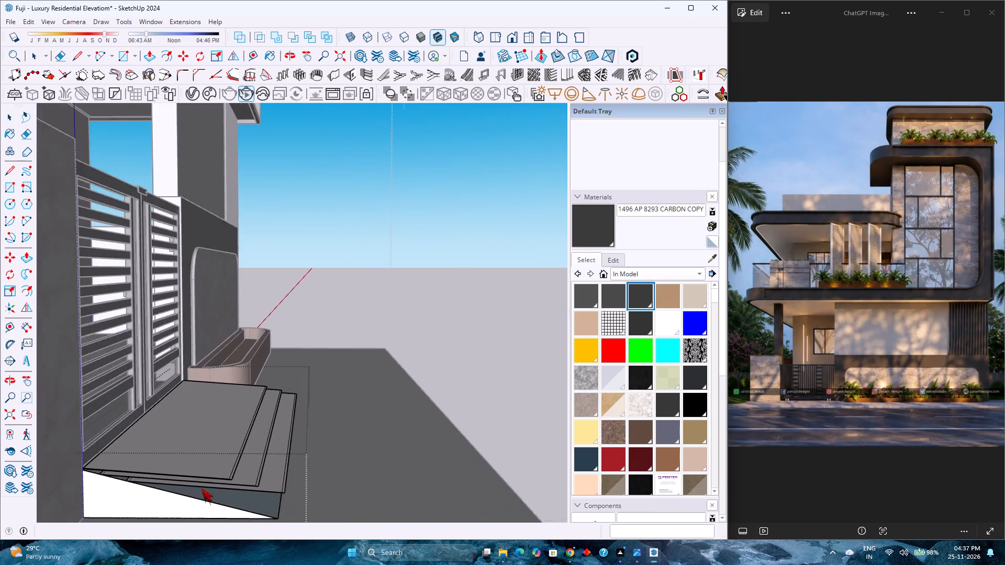
pyautogui.scroll(1, 202, 489)
pyautogui.moveTo(202, 489); pyautogui.dragTo(214, 454, button='middle')
pyautogui.middleClick(214, 454)
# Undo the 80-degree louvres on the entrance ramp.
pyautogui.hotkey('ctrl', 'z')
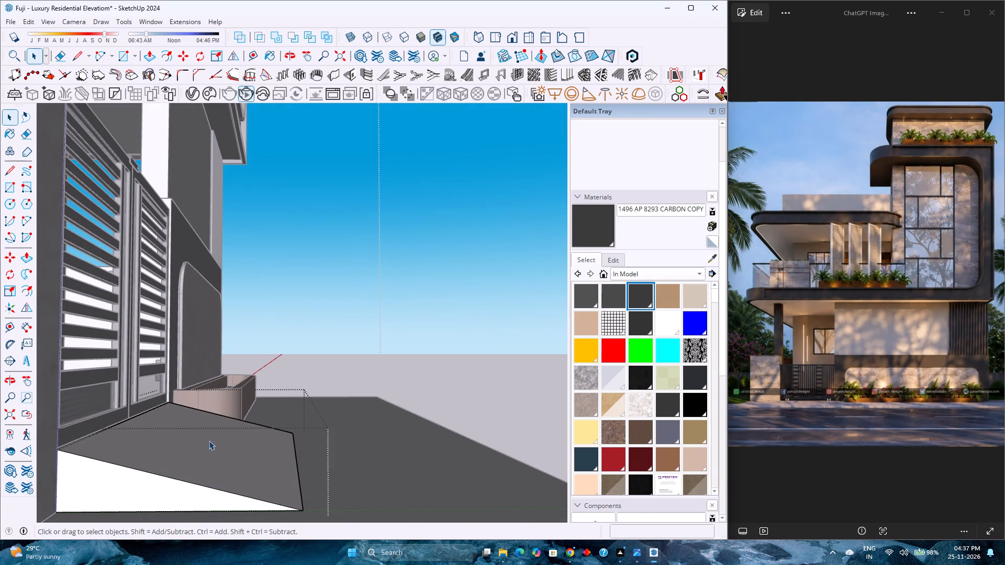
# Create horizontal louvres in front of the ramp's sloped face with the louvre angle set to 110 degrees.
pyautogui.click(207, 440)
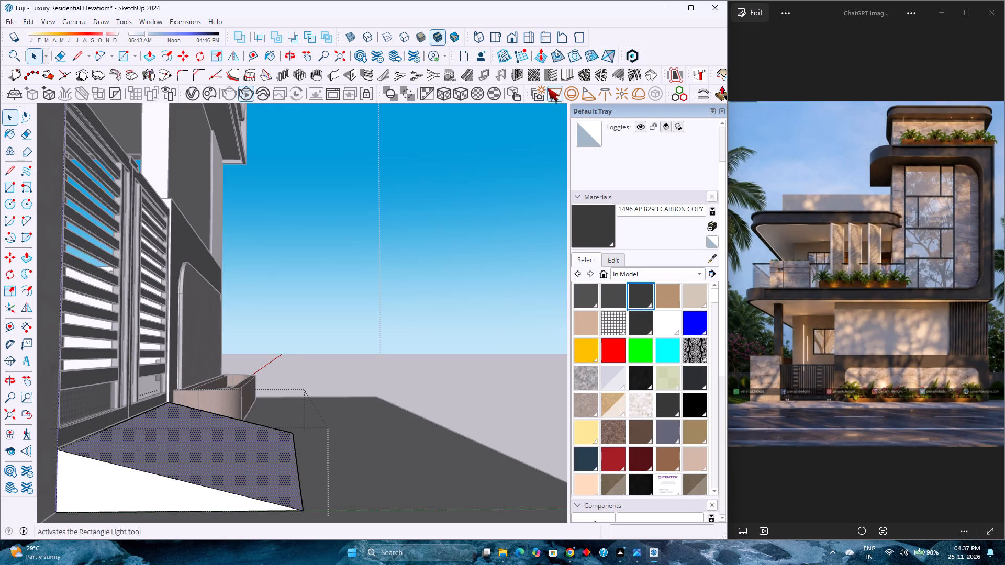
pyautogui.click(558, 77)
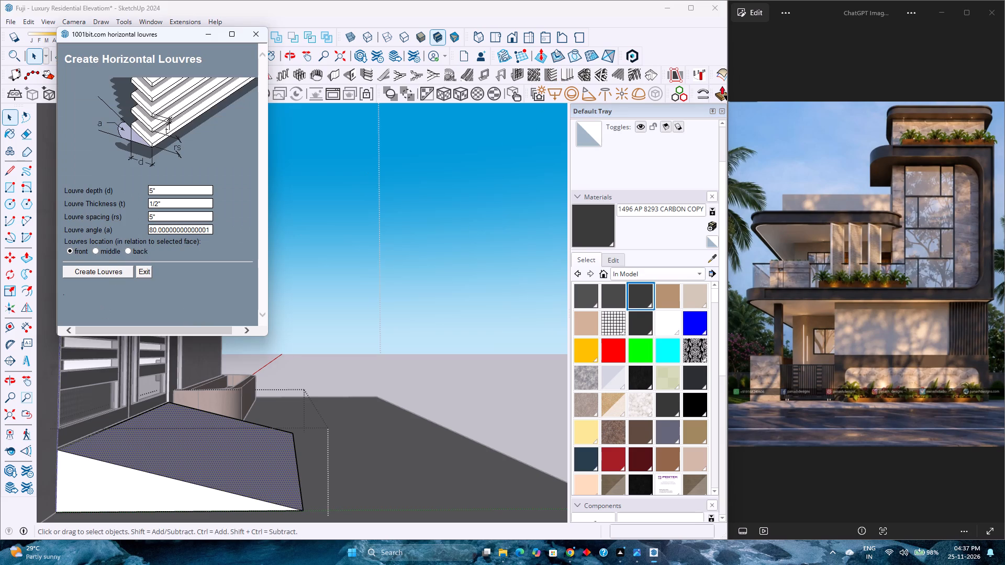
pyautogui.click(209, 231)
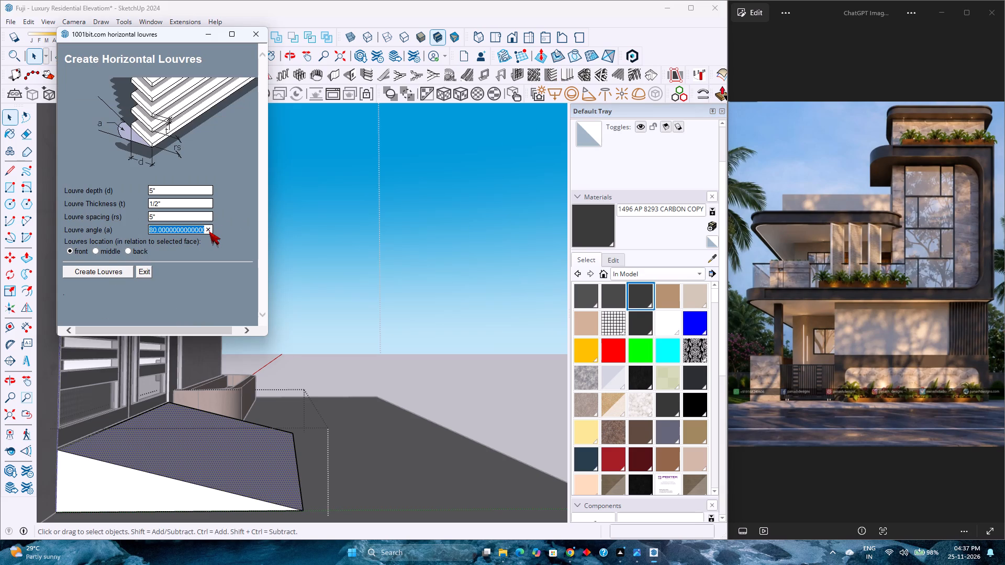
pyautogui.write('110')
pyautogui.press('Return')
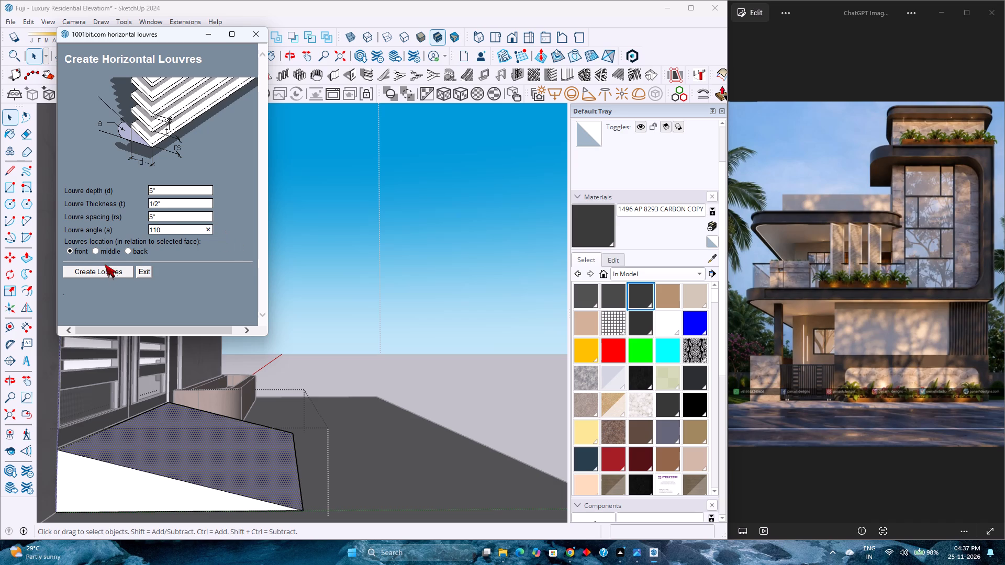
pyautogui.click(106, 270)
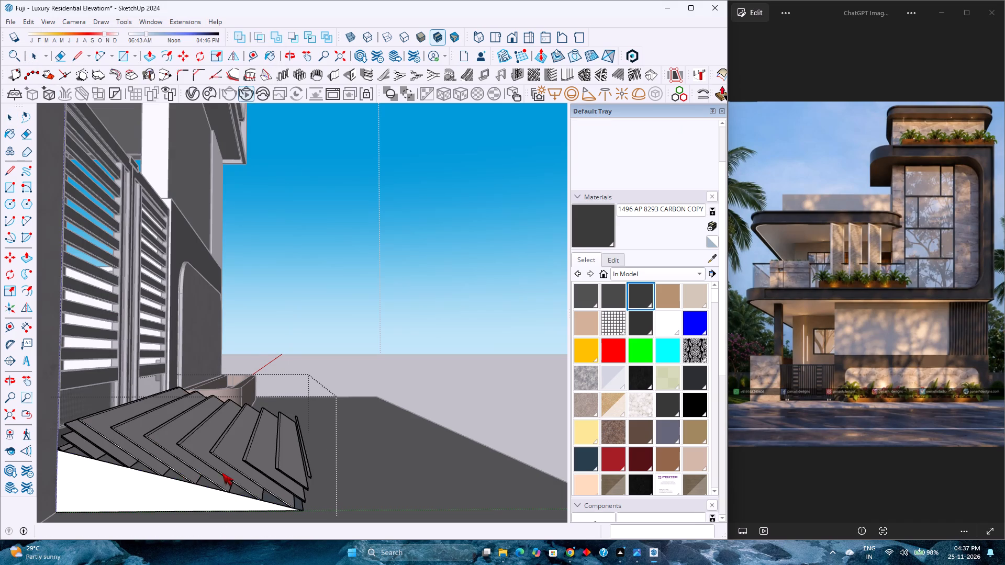
# Examine the angle and spacing of the new ramp louvres from close up and from farther back.
pyautogui.scroll(-3, 223, 472)
pyautogui.scroll(9, 170, 485)
pyautogui.moveTo(130, 477); pyautogui.dragTo(193, 389, button='middle')
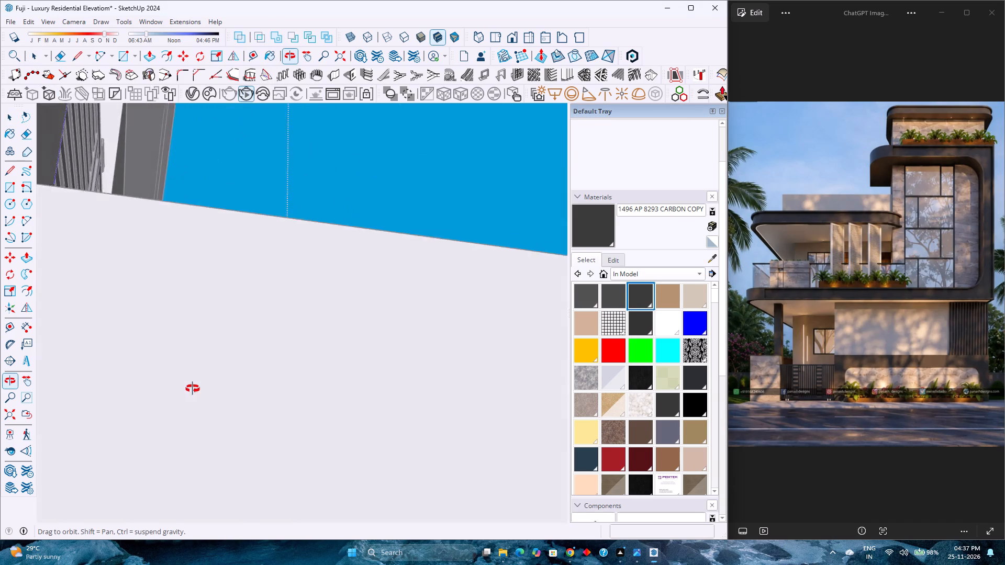
pyautogui.moveTo(193, 389); pyautogui.dragTo(193, 392, button='middle')
pyautogui.moveTo(191, 396); pyautogui.dragTo(155, 469, button='middle')
pyautogui.middleClick(155, 469)
pyautogui.scroll(-9, 166, 420)
pyautogui.moveTo(275, 268); pyautogui.dragTo(216, 377, button='middle')
pyautogui.middleClick(216, 377)
pyautogui.scroll(-1, 218, 356)
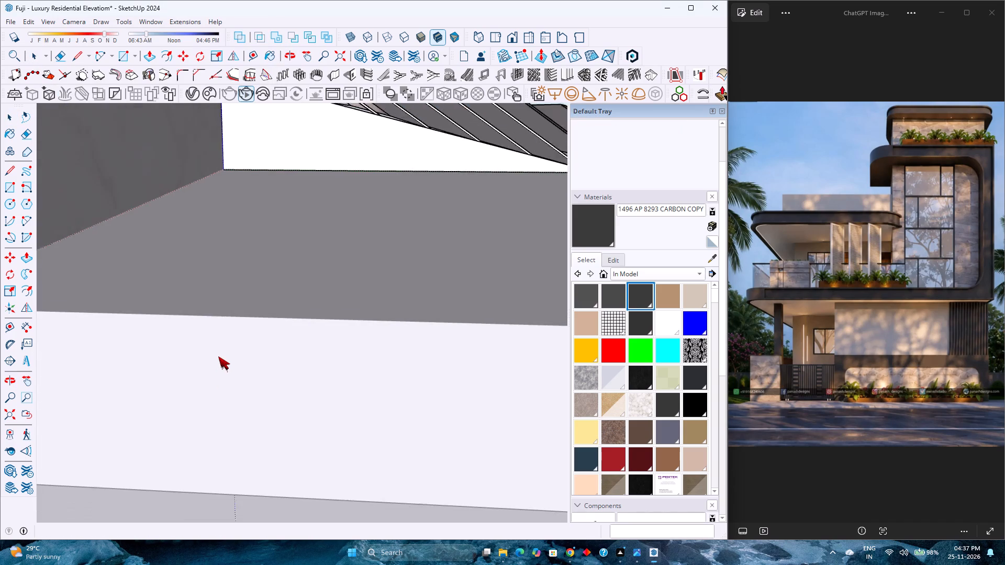
pyautogui.scroll(-20, 218, 356)
pyautogui.scroll(-1, 218, 356)
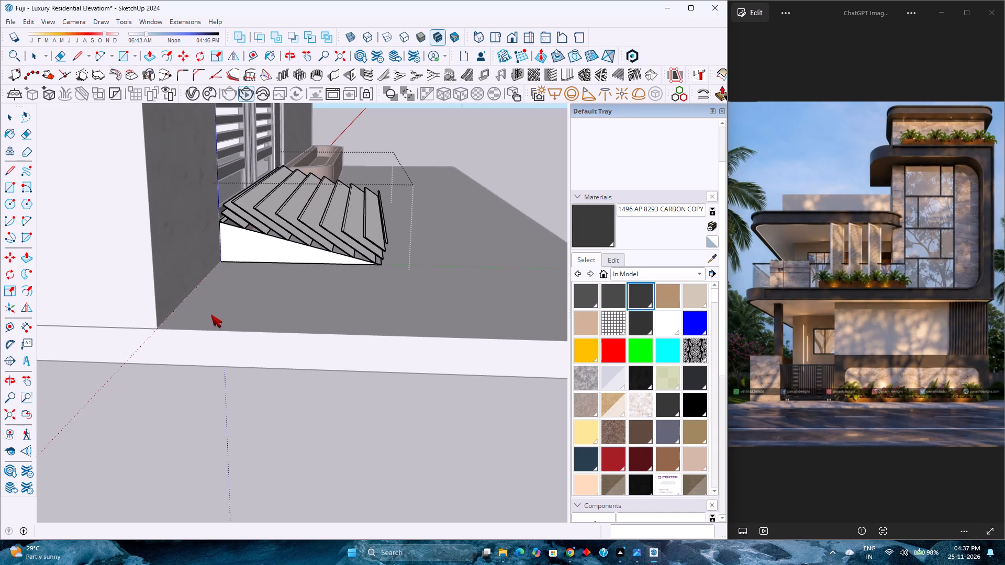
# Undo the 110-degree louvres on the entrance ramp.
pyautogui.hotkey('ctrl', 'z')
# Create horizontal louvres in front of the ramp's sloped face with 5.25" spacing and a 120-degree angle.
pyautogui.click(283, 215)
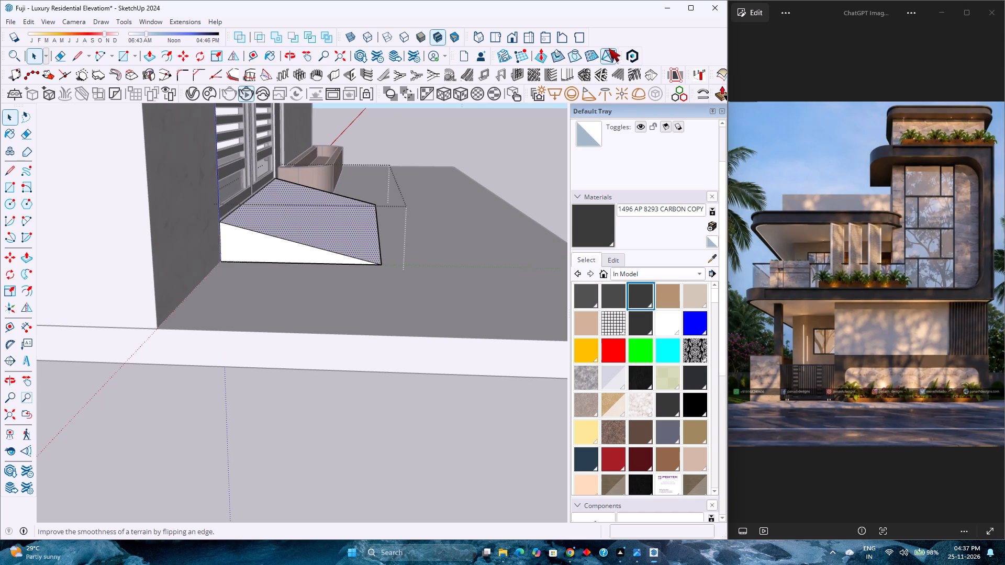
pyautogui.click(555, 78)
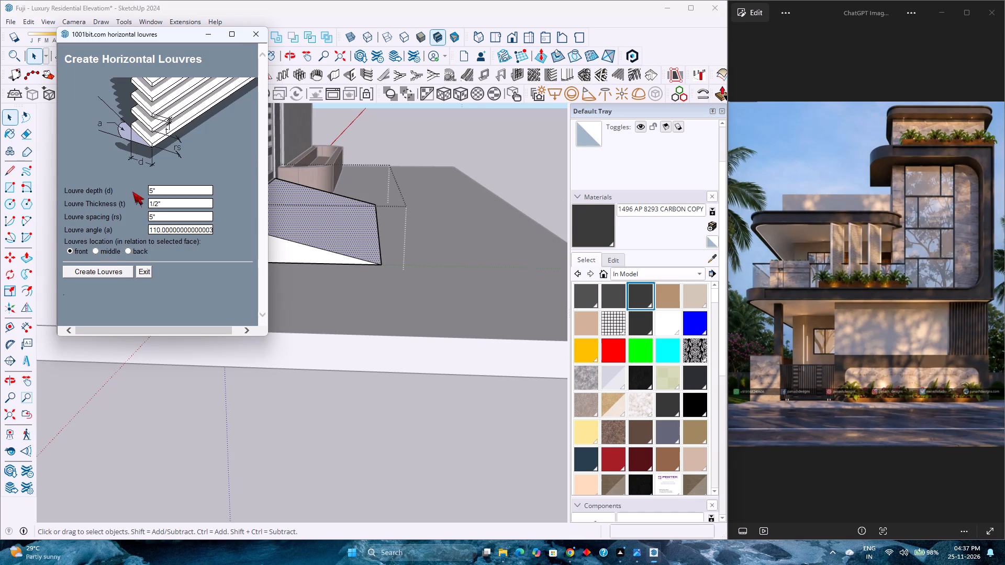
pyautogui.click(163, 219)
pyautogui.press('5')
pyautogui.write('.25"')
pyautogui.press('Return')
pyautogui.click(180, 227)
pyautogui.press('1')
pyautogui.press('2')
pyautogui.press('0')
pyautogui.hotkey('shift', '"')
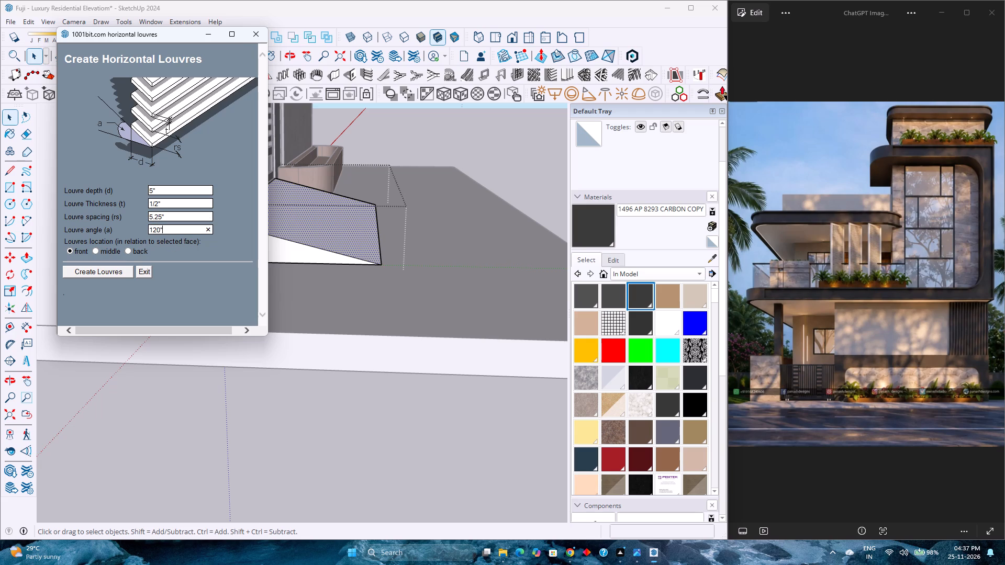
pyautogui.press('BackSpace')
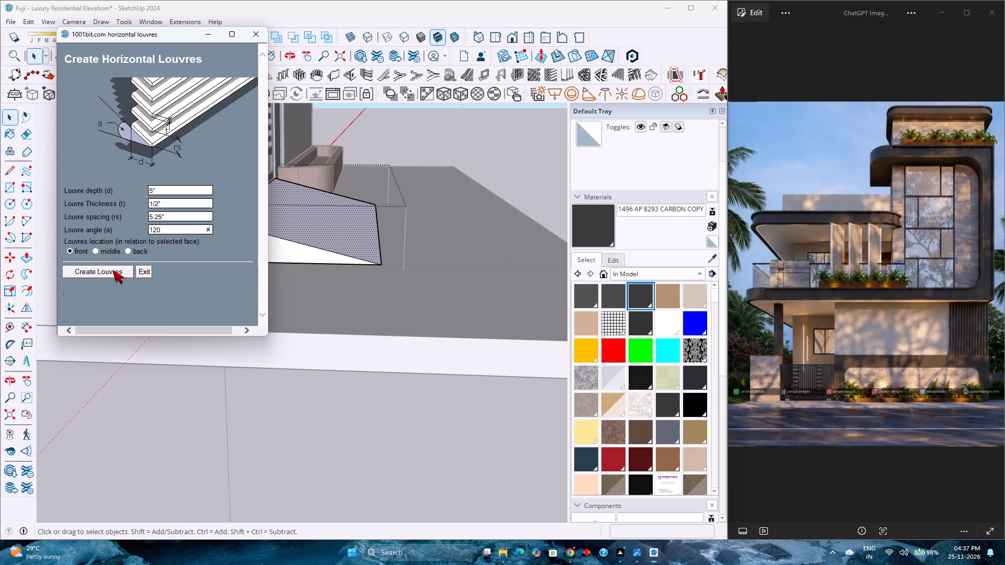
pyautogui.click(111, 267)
# Examine how the 120-degree louvres sit on the ramp's slope from above and from the side.
pyautogui.scroll(5, 326, 242)
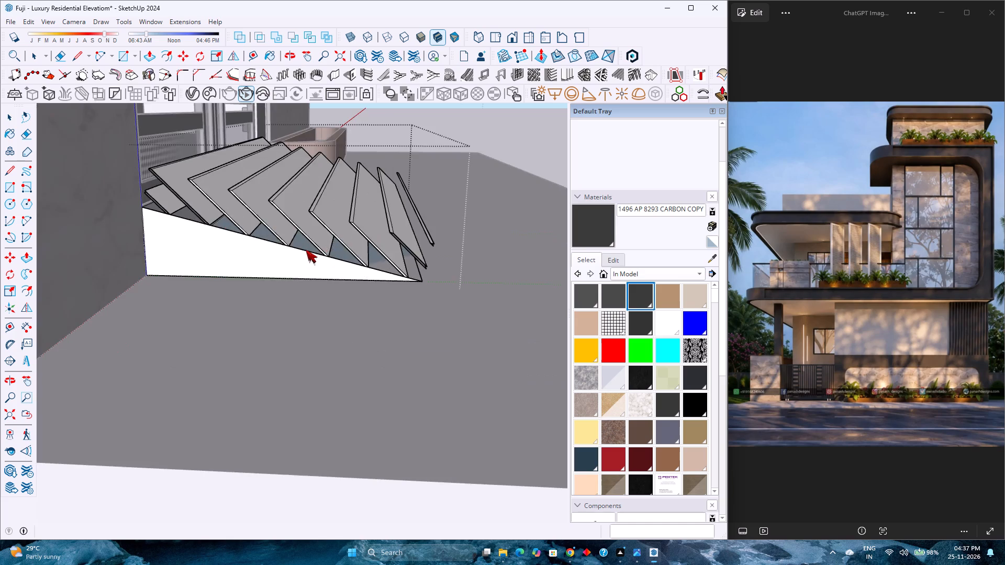
pyautogui.scroll(4, 306, 250)
pyautogui.moveTo(306, 250); pyautogui.dragTo(217, 307, button='middle')
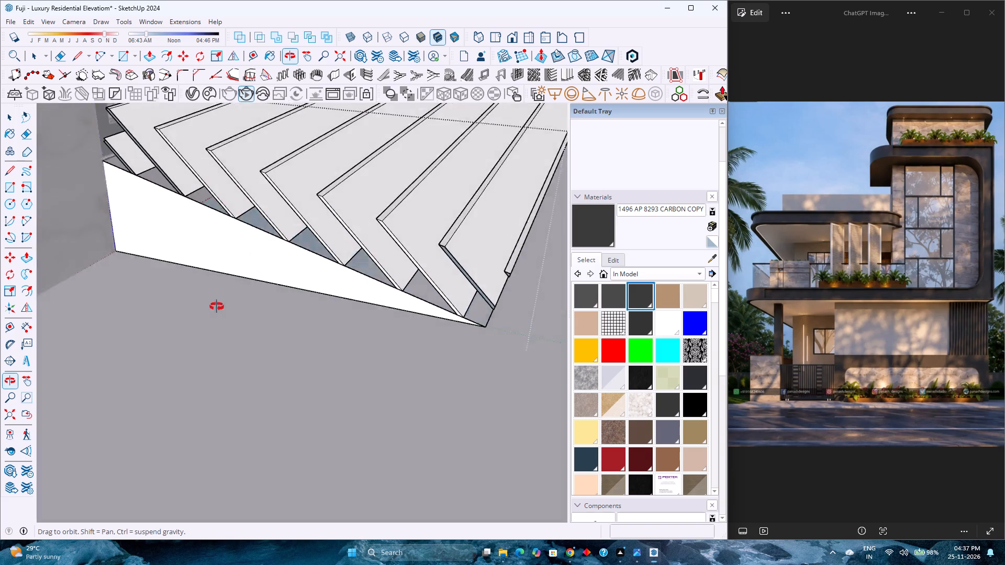
pyautogui.moveTo(217, 307); pyautogui.dragTo(252, 298, button='middle')
pyautogui.middleClick(252, 298)
pyautogui.scroll(-7, 252, 298)
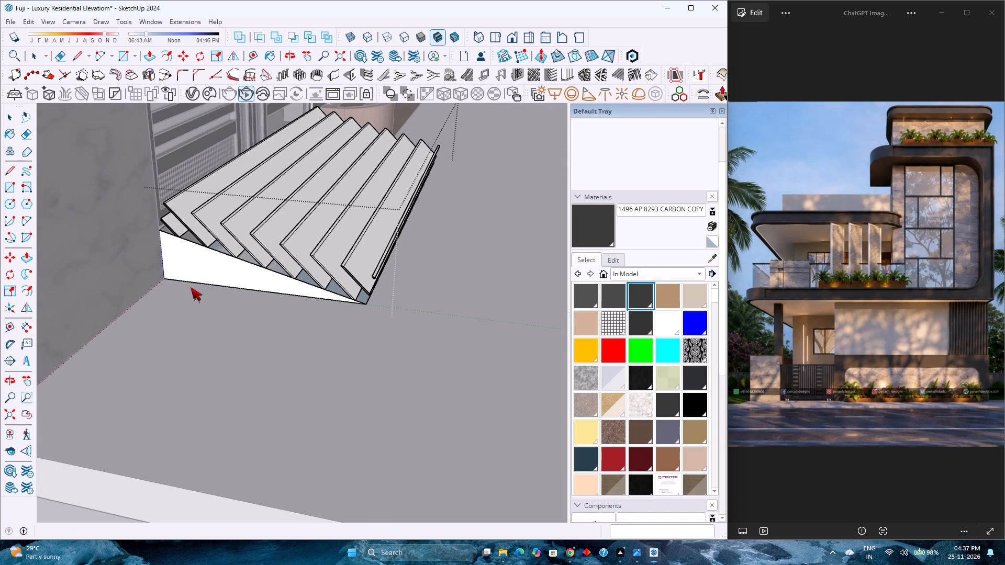
pyautogui.scroll(4, 222, 277)
pyautogui.moveTo(159, 280); pyautogui.dragTo(269, 209, button='middle')
pyautogui.middleClick(269, 209)
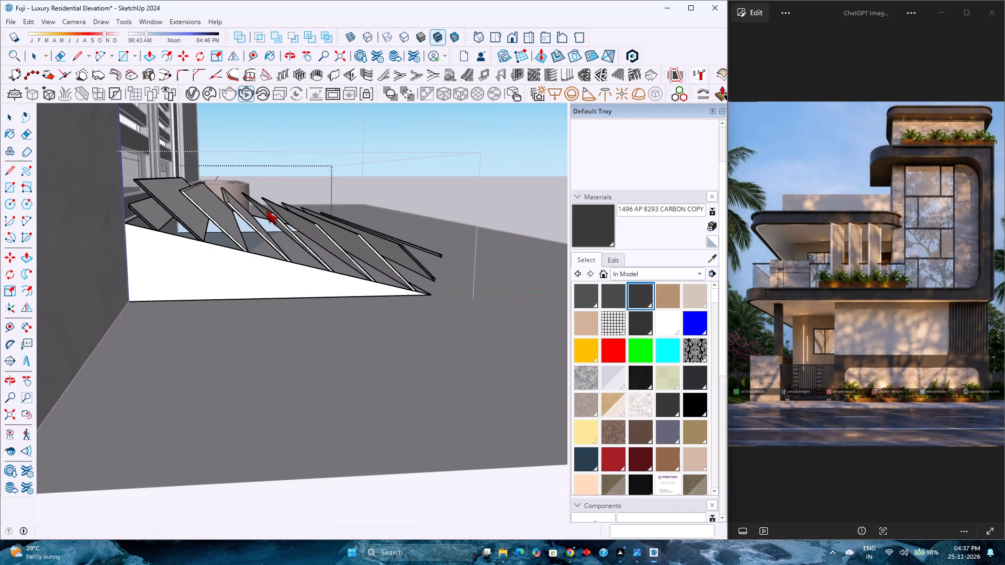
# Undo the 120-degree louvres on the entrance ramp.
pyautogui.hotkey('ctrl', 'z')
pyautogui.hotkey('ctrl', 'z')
# Open the entrance ramp group in front of the gate for editing.
pyautogui.scroll(-1, 280, 226)
pyautogui.moveTo(281, 227); pyautogui.dragTo(234, 276, button='middle')
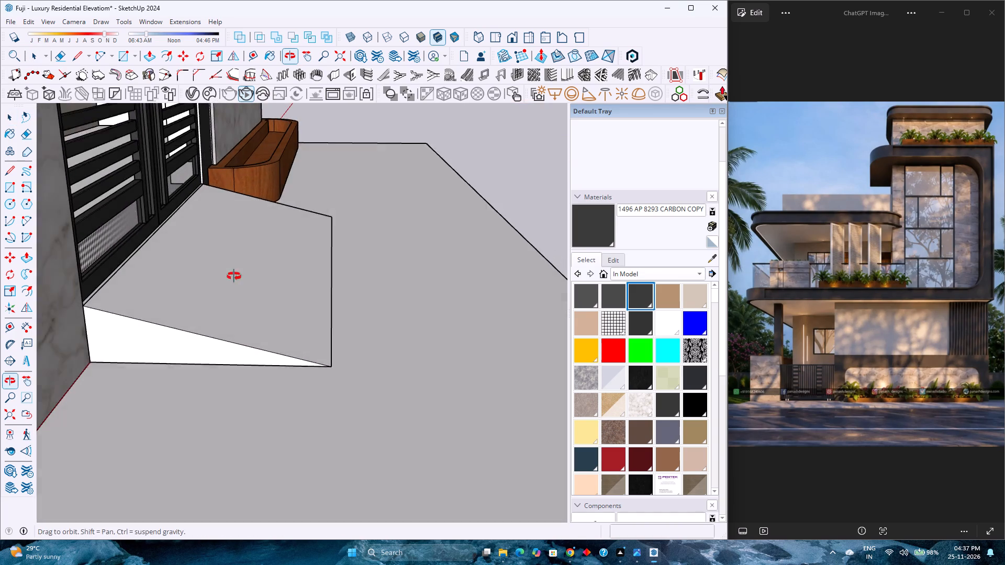
pyautogui.moveTo(234, 276); pyautogui.dragTo(234, 278, button='middle')
pyautogui.middleClick(234, 278)
pyautogui.scroll(-4, 229, 268)
pyautogui.click(229, 268)
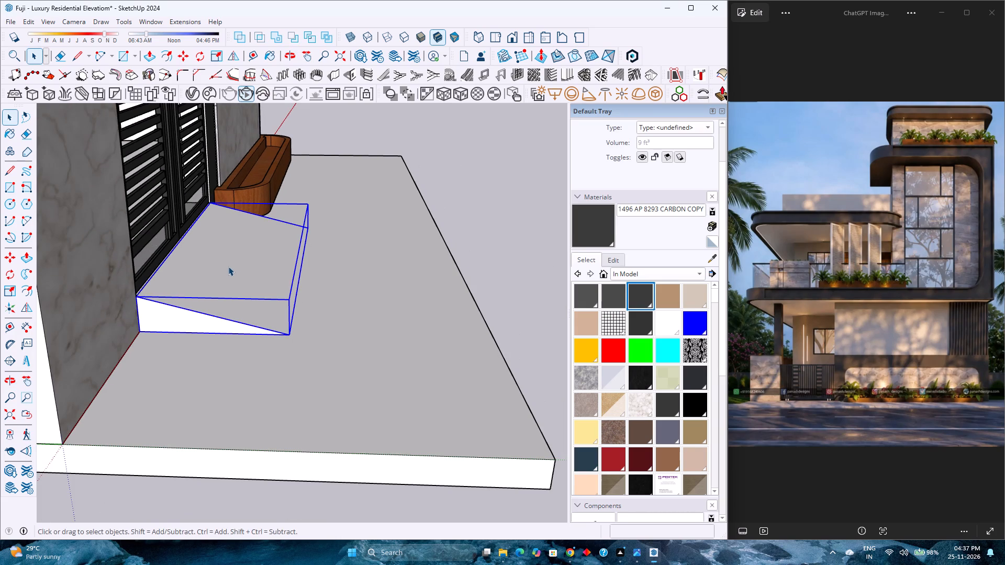
pyautogui.doubleClick(228, 266)
# Draw a 6" line along the ramp's sloped side edge, starting at its top corner beside the gate wall.
pyautogui.scroll(10, 162, 296)
pyautogui.moveTo(143, 312); pyautogui.dragTo(140, 278, button='middle')
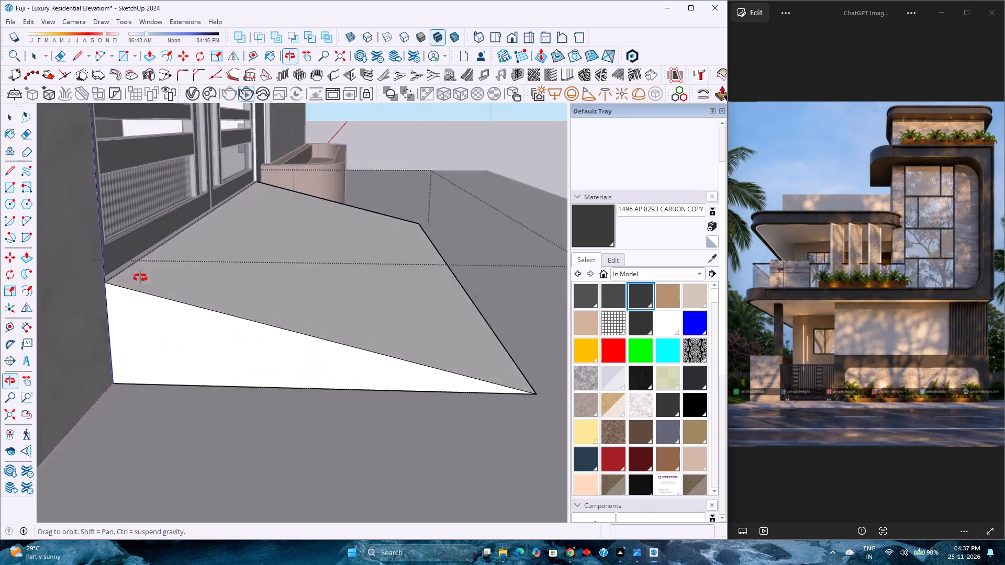
pyautogui.moveTo(140, 278); pyautogui.dragTo(147, 243, button='middle')
pyautogui.middleClick(147, 243)
pyautogui.scroll(9, 104, 297)
pyautogui.moveTo(110, 280); pyautogui.dragTo(61, 334, button='middle')
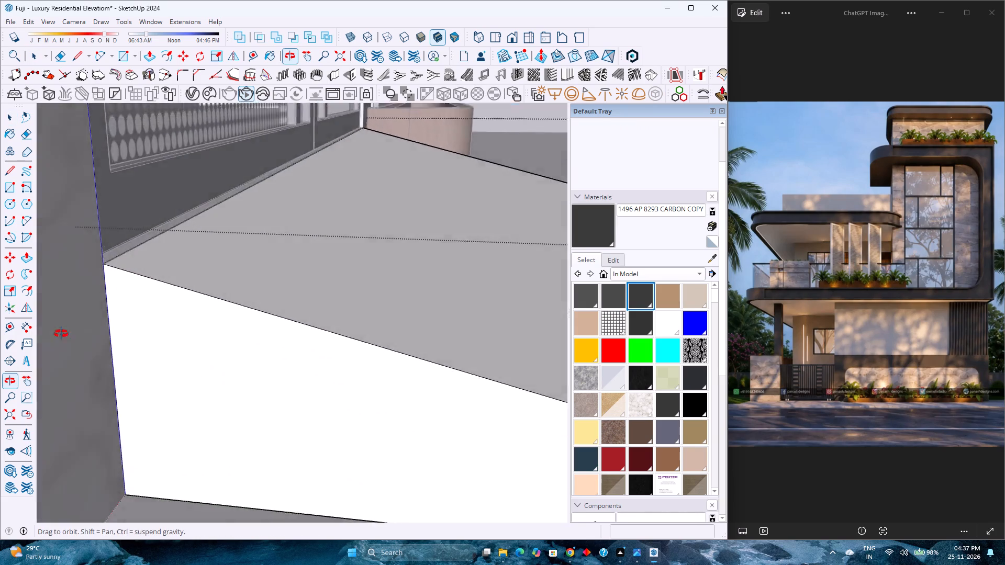
pyautogui.moveTo(61, 334); pyautogui.dragTo(2, 357, button='middle')
pyautogui.middleClick(2, 357)
pyautogui.middleClick(2, 357)
pyautogui.click(77, 53)
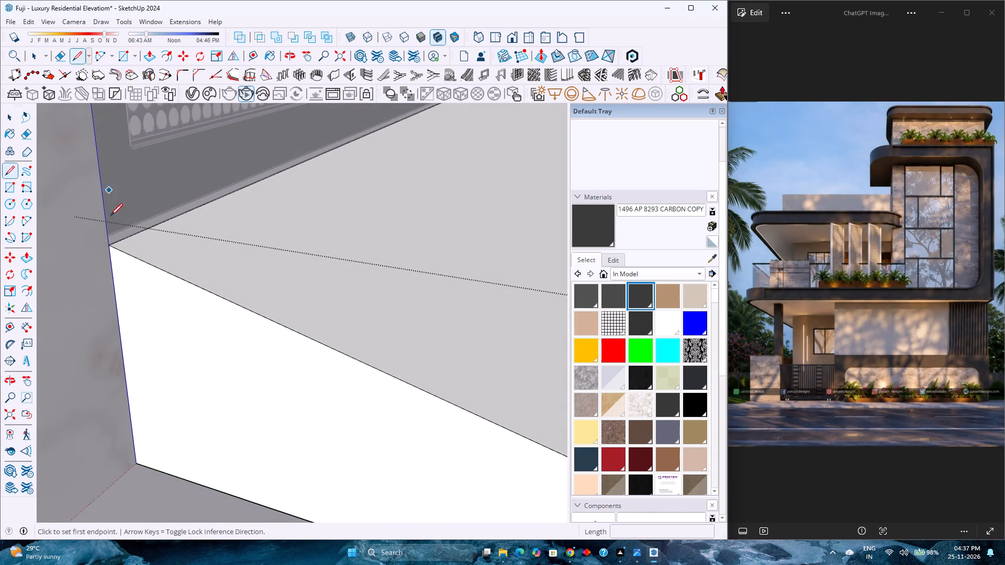
pyautogui.click(109, 244)
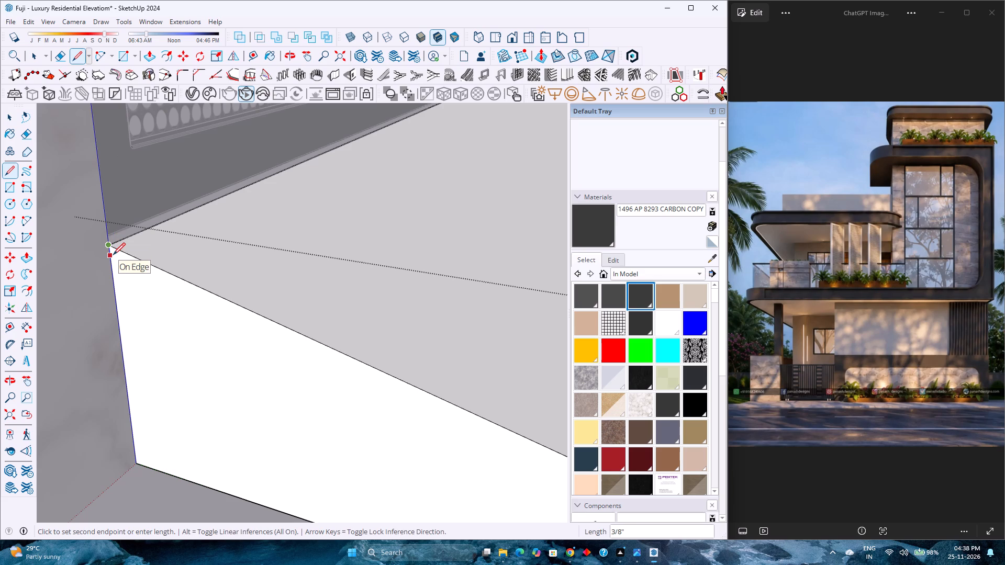
pyautogui.scroll(3, 113, 255)
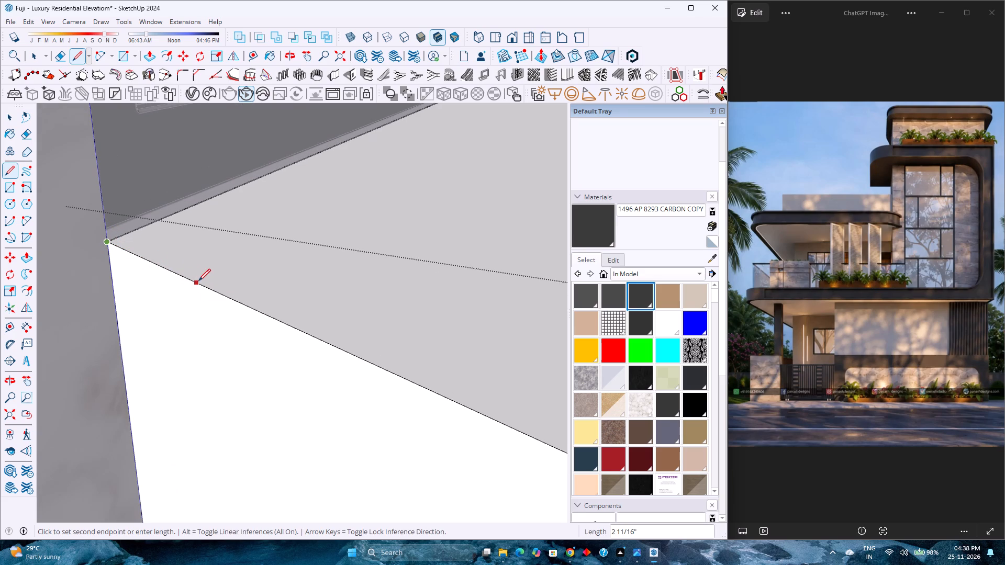
pyautogui.press('Escape')
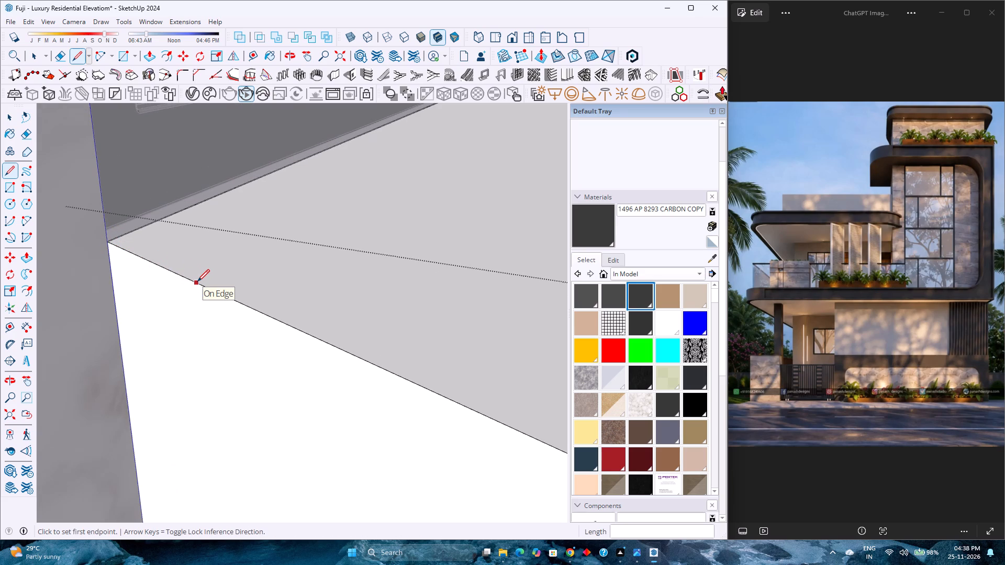
pyautogui.click(108, 244)
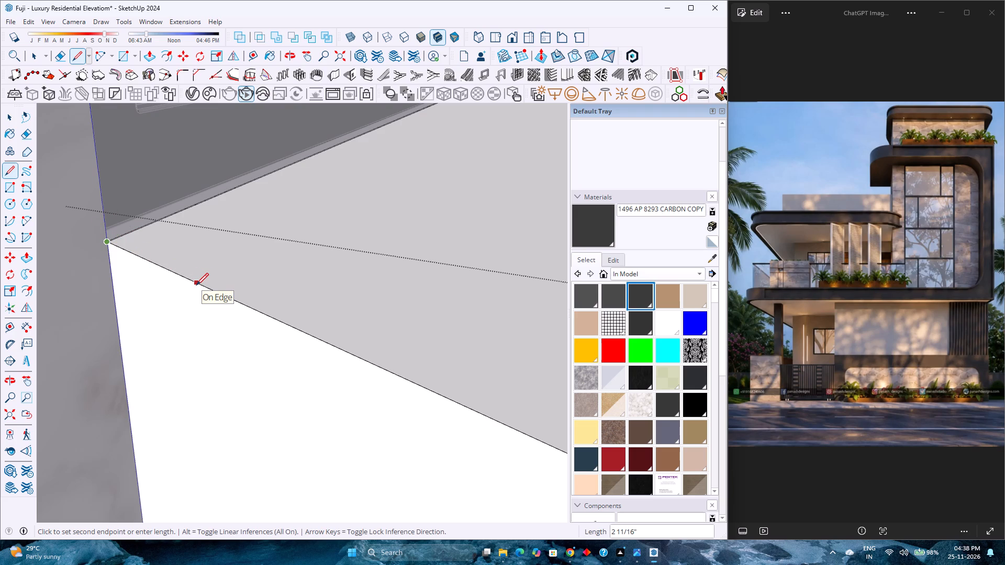
pyautogui.press('6')
pyautogui.press('Return')
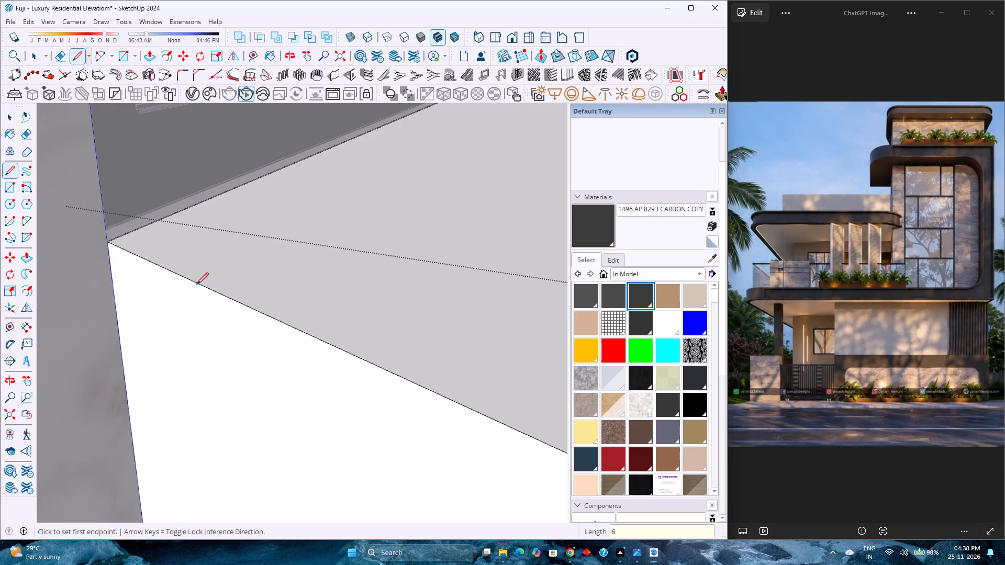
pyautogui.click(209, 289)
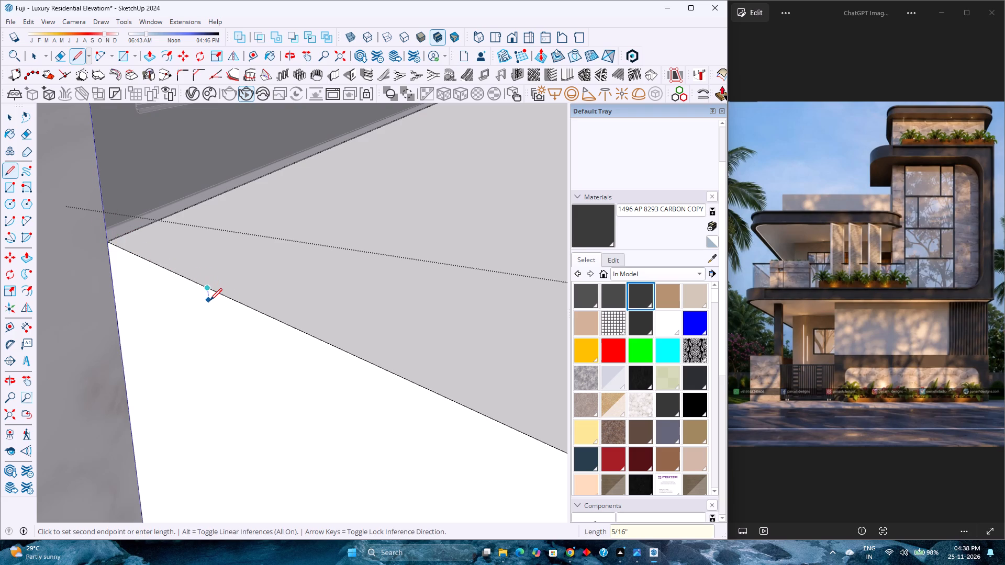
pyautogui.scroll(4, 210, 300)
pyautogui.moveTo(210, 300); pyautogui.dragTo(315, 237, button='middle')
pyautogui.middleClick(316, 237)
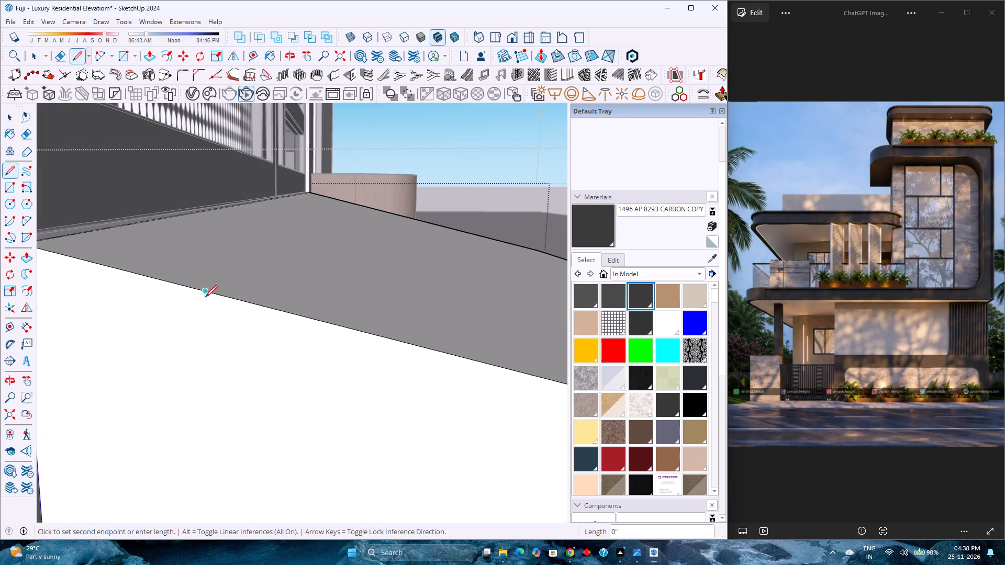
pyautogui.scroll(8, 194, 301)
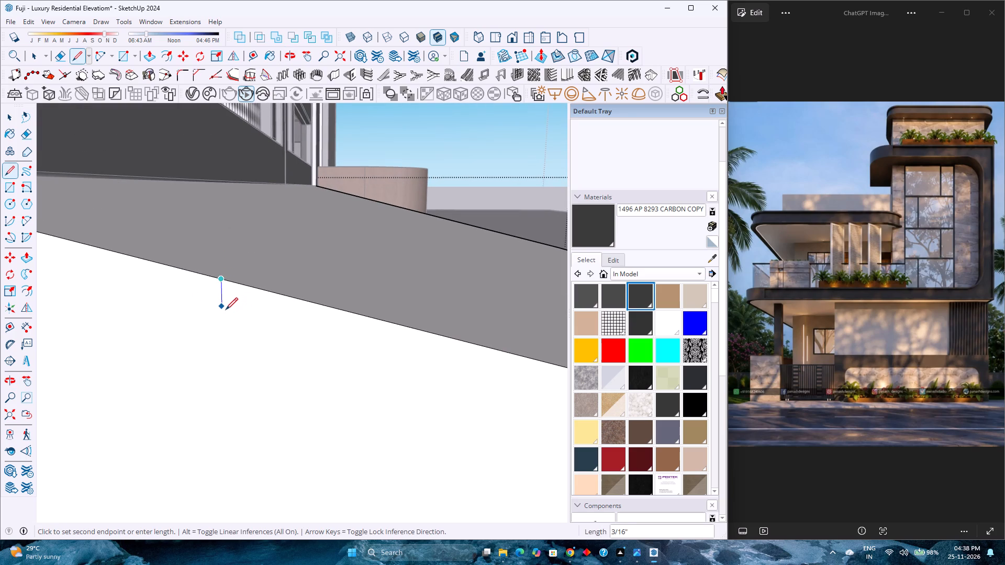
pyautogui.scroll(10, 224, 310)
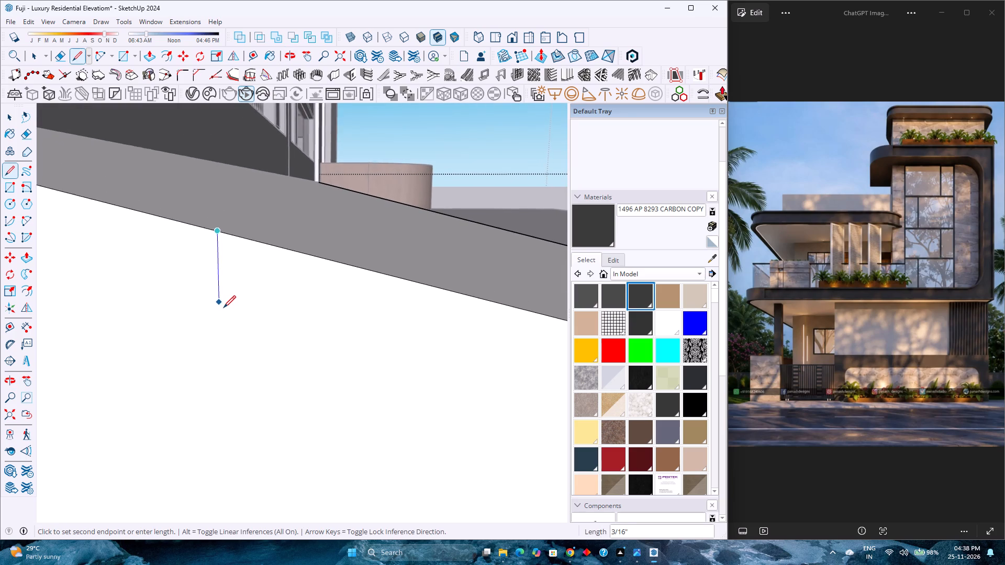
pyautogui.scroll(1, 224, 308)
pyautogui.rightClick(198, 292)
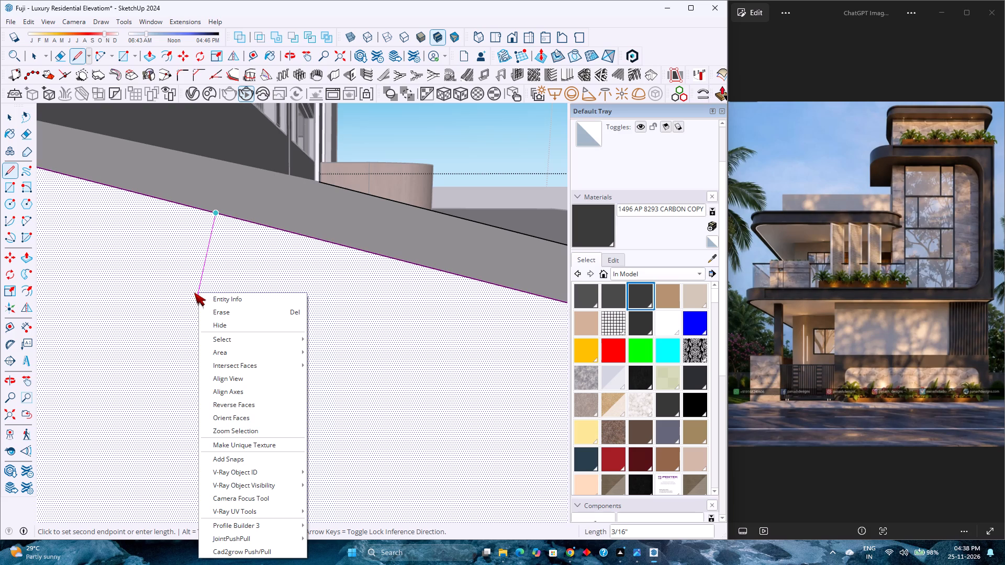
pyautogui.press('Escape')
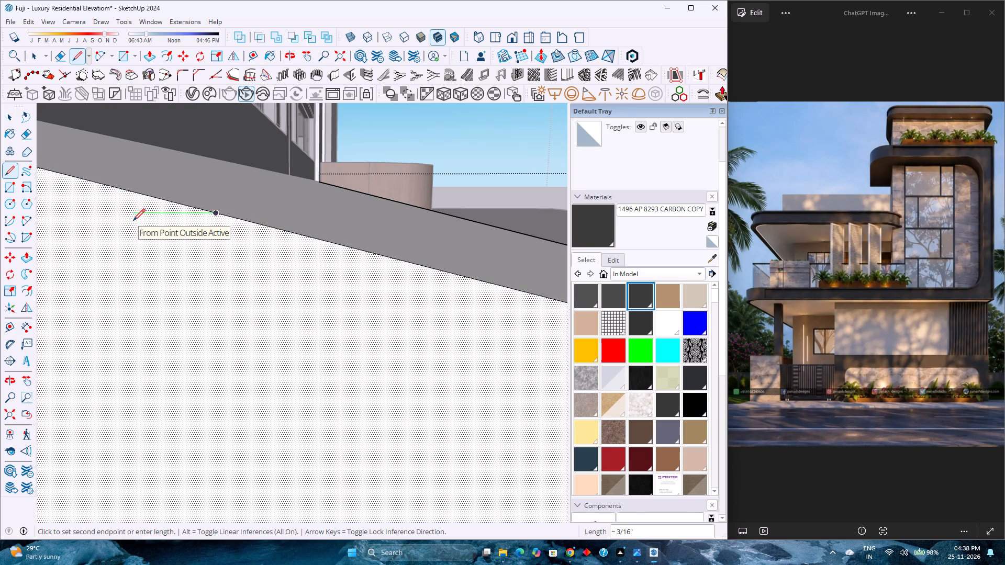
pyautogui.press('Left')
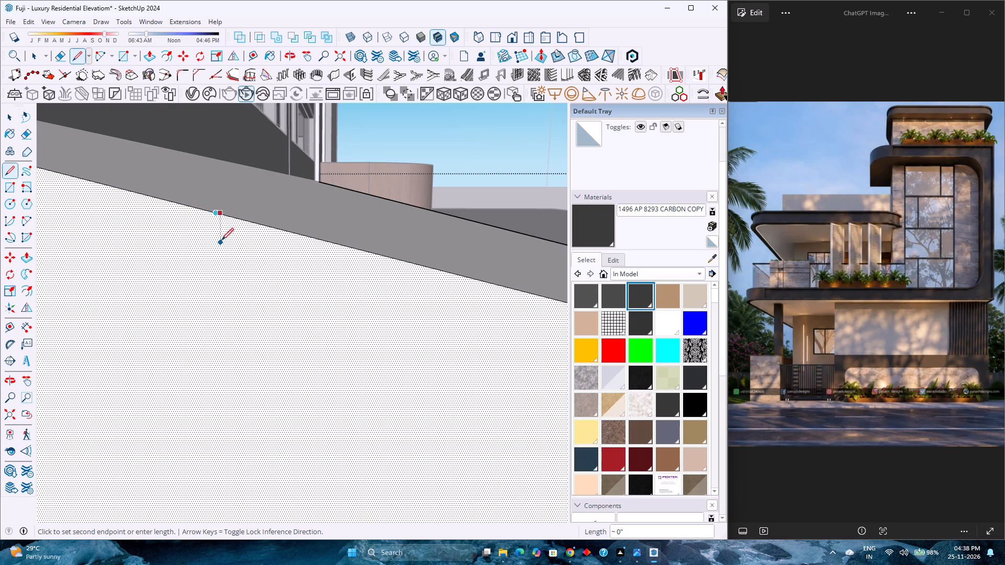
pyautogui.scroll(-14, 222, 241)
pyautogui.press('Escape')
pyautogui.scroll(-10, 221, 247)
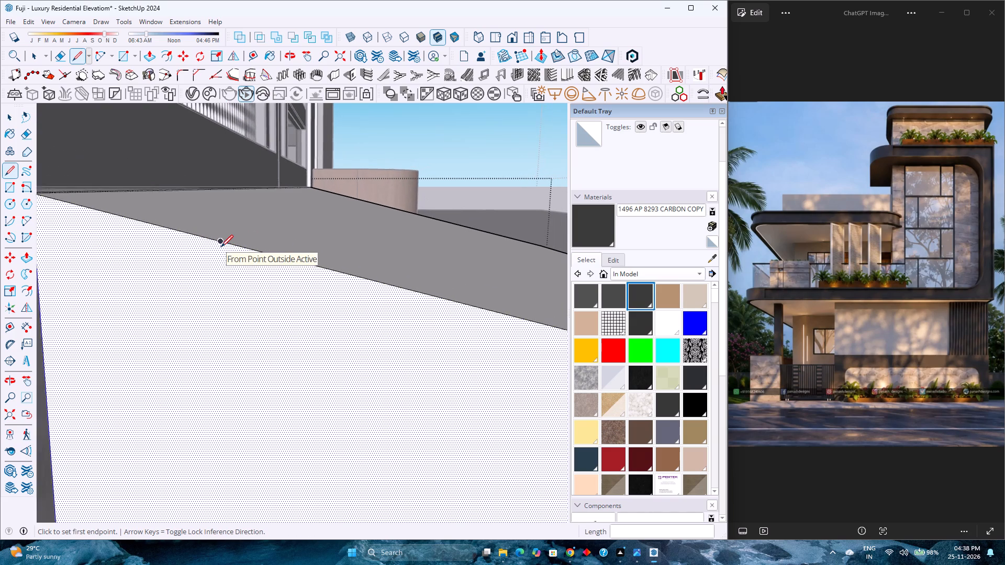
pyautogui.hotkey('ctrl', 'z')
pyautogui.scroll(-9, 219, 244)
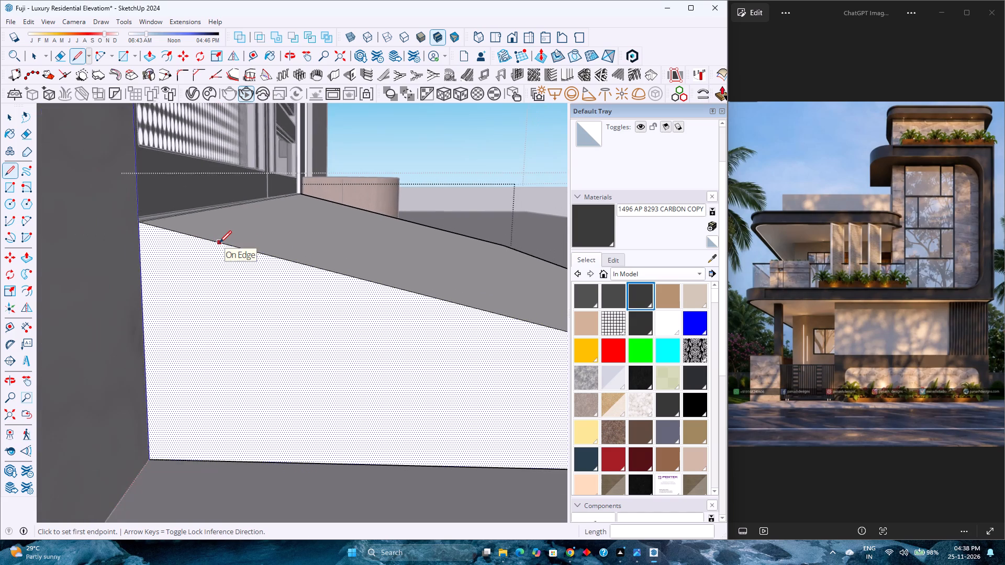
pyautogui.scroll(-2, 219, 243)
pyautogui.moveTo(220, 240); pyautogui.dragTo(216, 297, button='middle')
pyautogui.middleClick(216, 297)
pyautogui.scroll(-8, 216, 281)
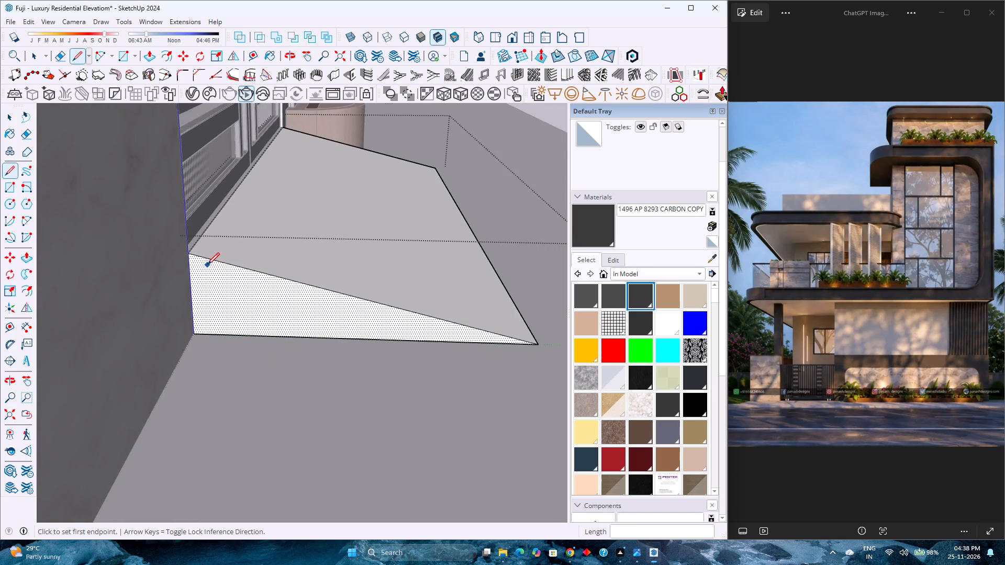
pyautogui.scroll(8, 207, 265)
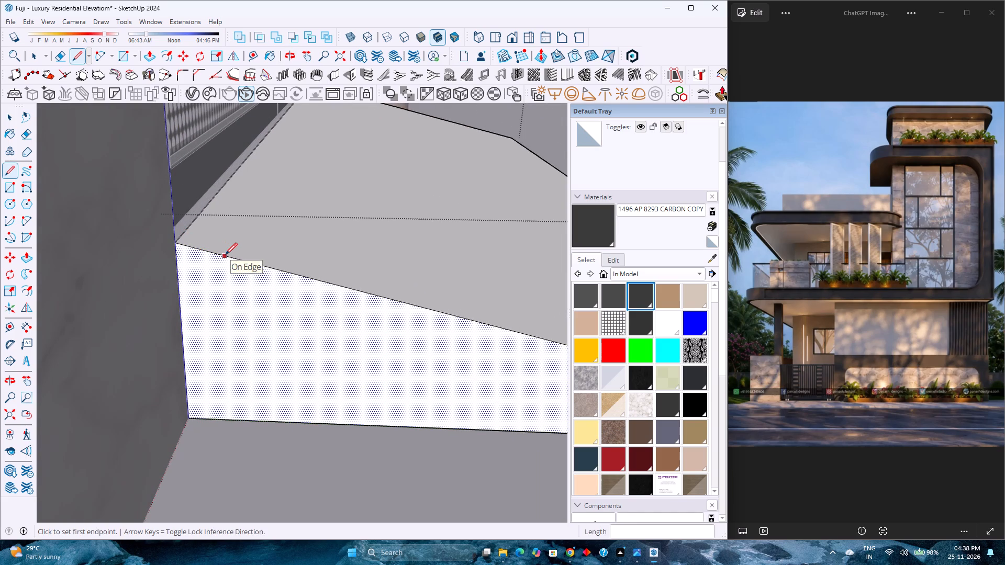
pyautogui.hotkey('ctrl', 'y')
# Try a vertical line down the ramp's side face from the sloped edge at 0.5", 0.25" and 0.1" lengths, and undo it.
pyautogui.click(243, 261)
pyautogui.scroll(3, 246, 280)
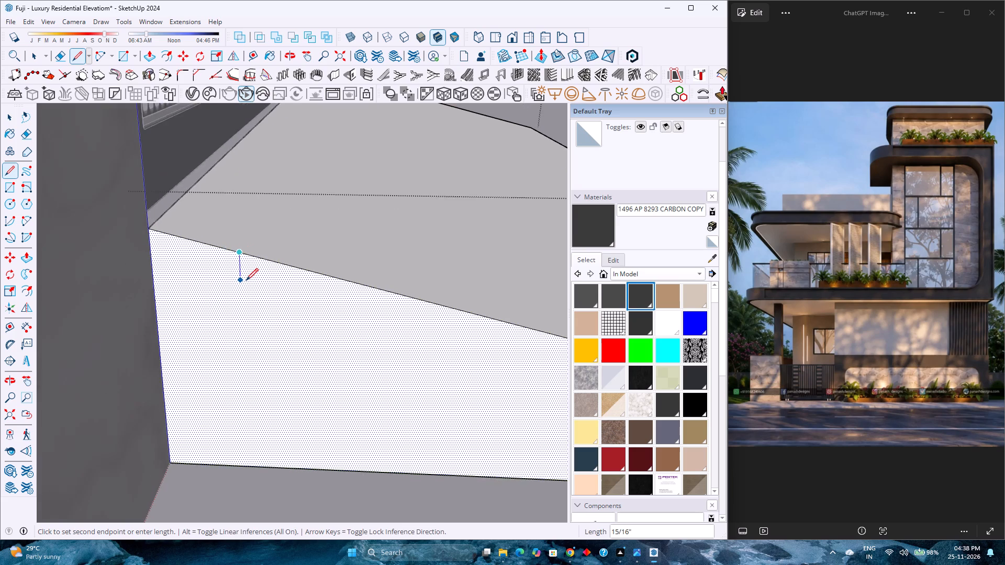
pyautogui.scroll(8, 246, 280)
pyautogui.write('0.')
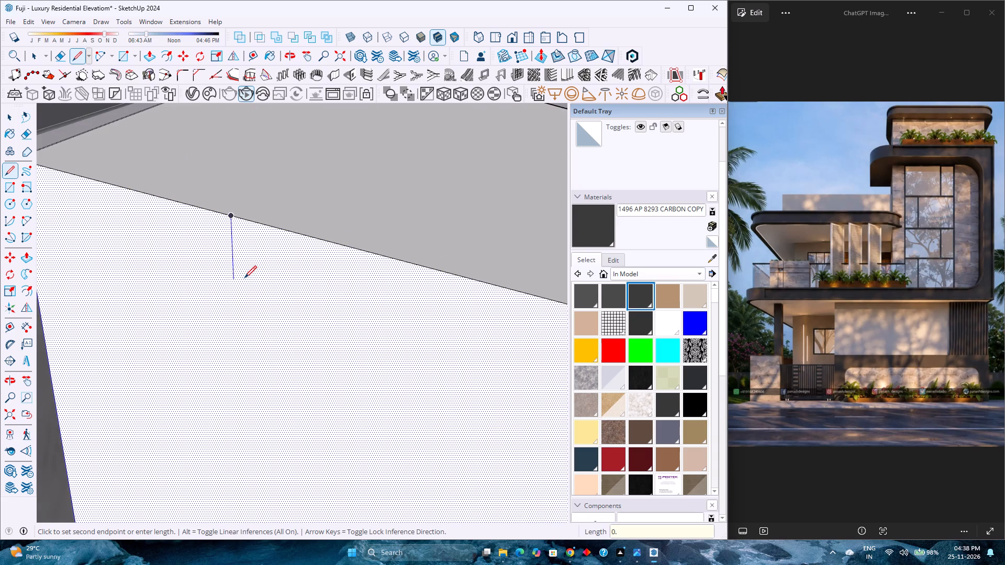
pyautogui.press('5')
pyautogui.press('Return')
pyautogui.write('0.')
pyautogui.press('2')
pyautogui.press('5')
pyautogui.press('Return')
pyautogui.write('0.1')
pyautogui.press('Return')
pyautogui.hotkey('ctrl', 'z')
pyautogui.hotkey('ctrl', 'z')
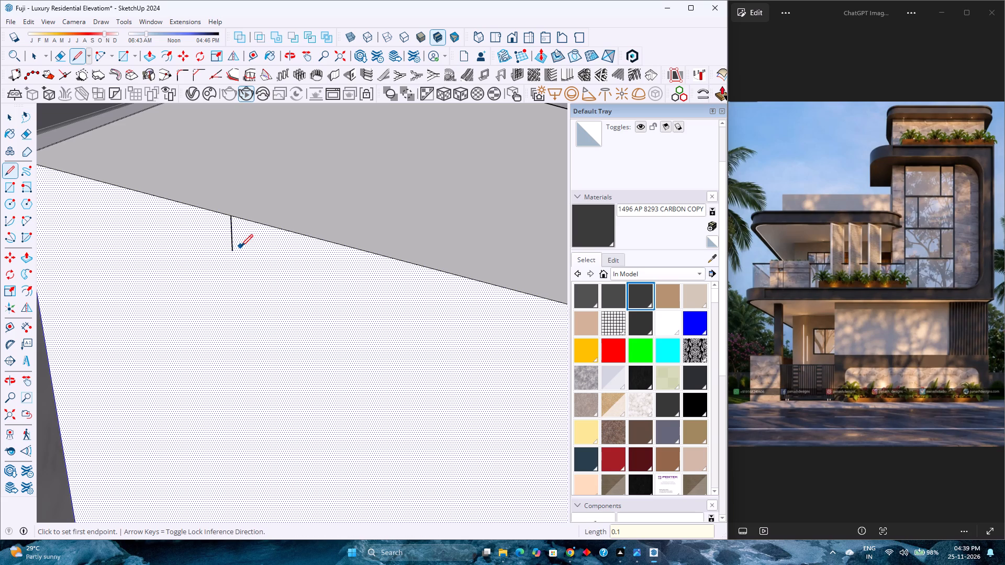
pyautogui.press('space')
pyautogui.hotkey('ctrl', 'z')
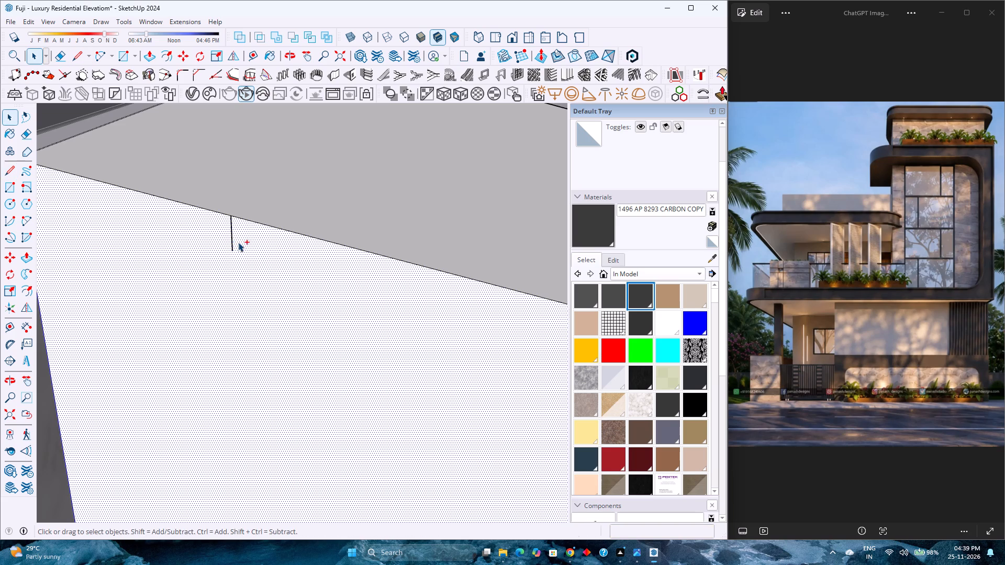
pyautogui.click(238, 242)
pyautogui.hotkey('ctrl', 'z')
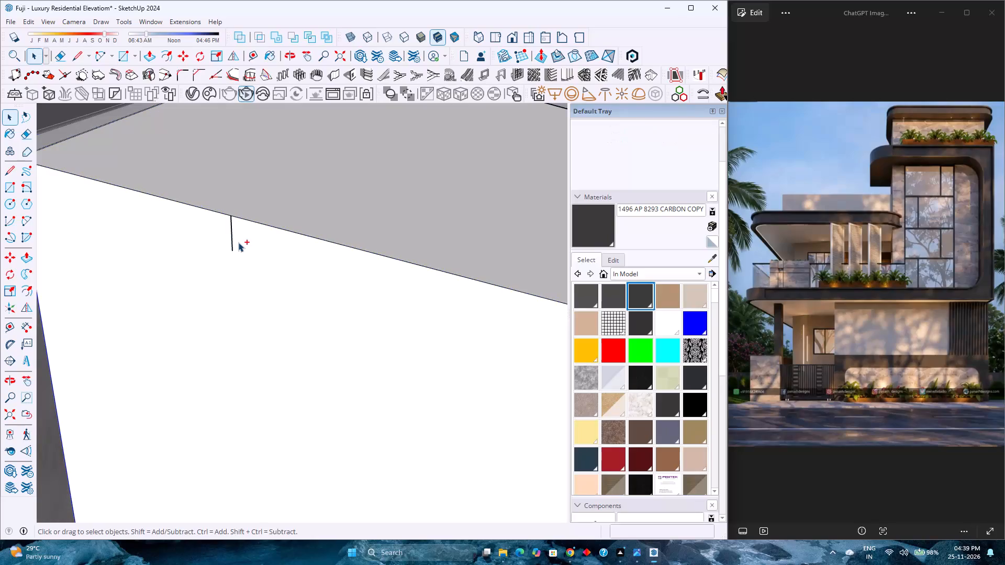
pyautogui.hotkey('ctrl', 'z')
# Draw a small notch profile 0.25" deep and about 1/4" wide on the ramp's side face, closed against its sloped edge.
pyautogui.press('l')
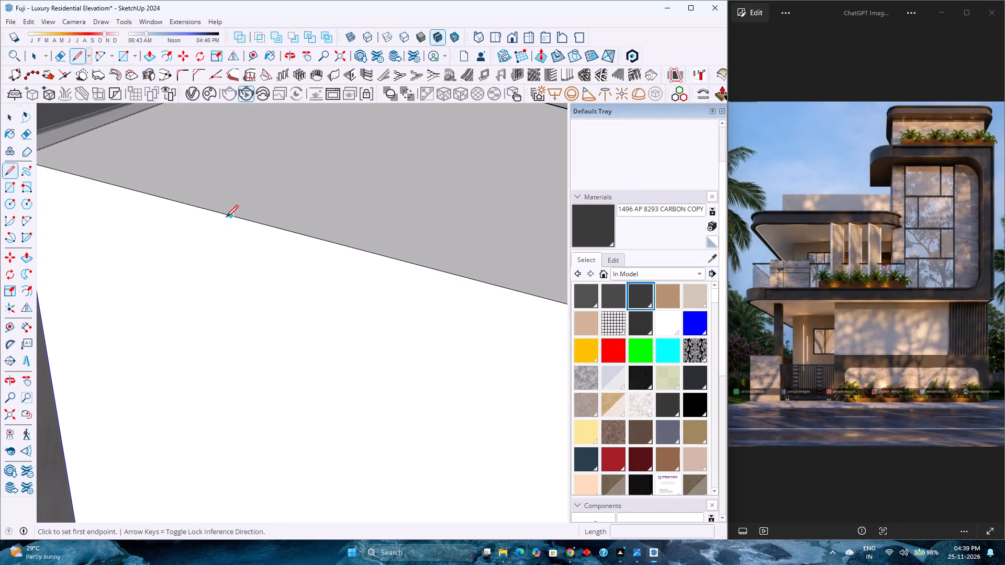
pyautogui.click(228, 215)
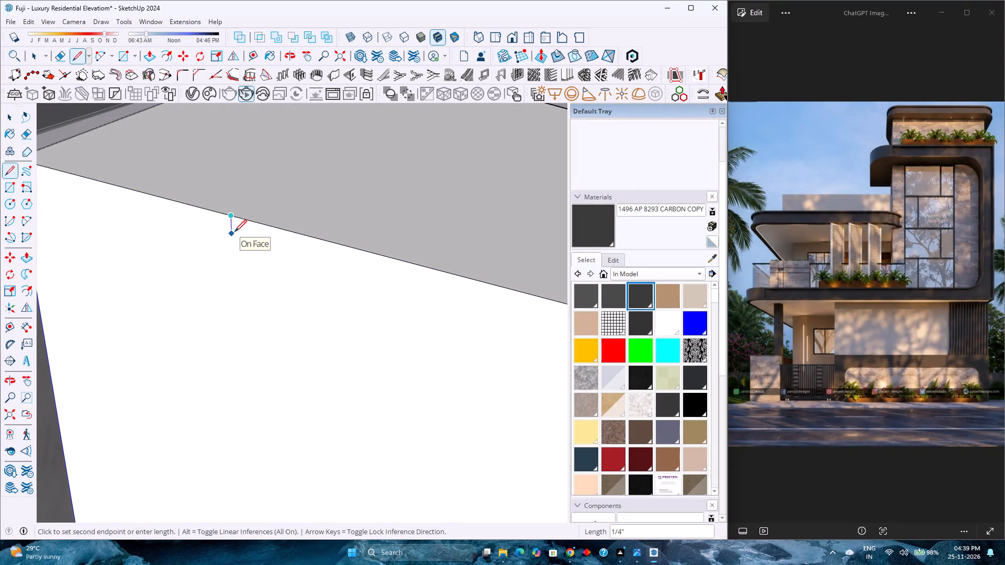
pyautogui.write('0.25')
pyautogui.press('Return')
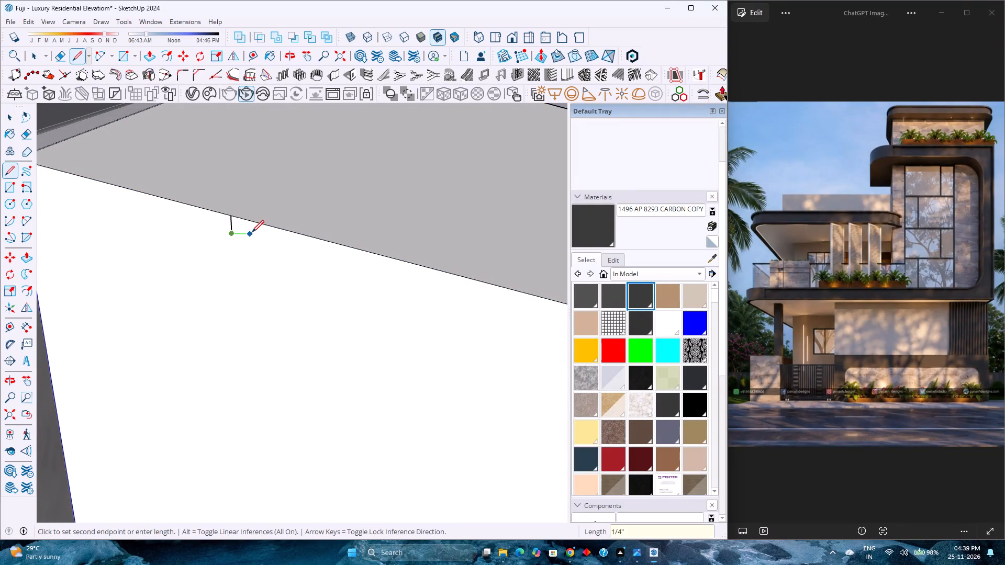
pyautogui.click(255, 232)
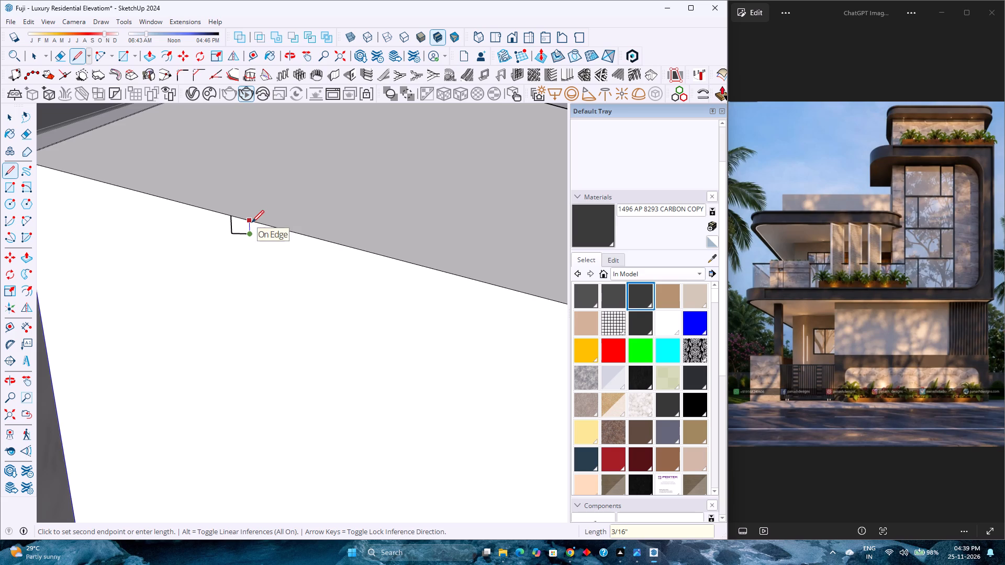
pyautogui.click(252, 222)
pyautogui.press('space')
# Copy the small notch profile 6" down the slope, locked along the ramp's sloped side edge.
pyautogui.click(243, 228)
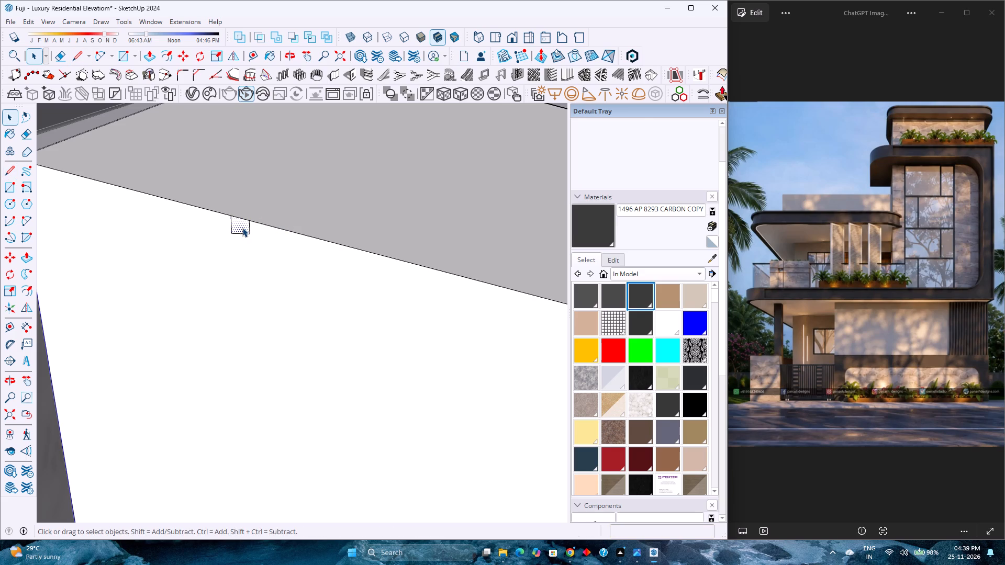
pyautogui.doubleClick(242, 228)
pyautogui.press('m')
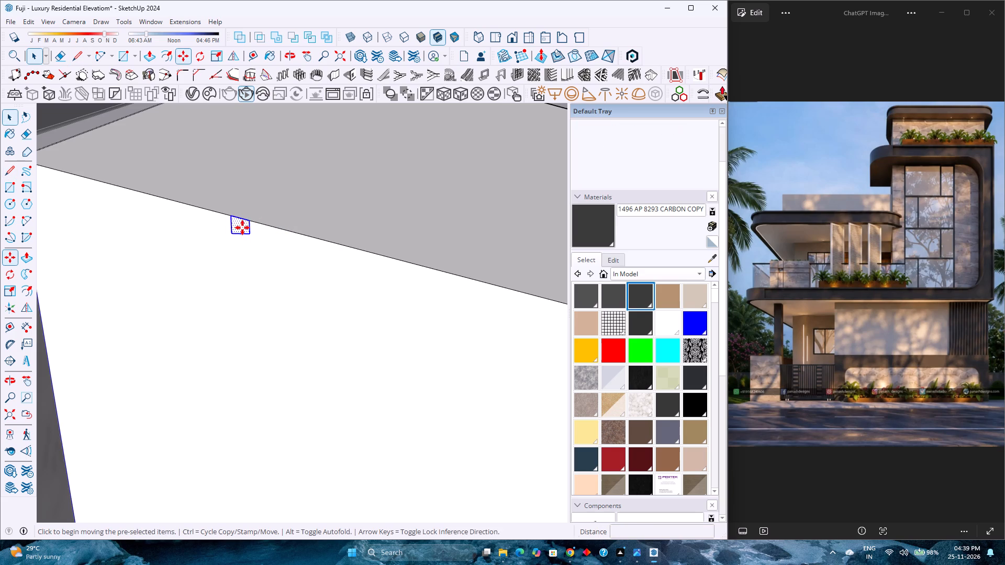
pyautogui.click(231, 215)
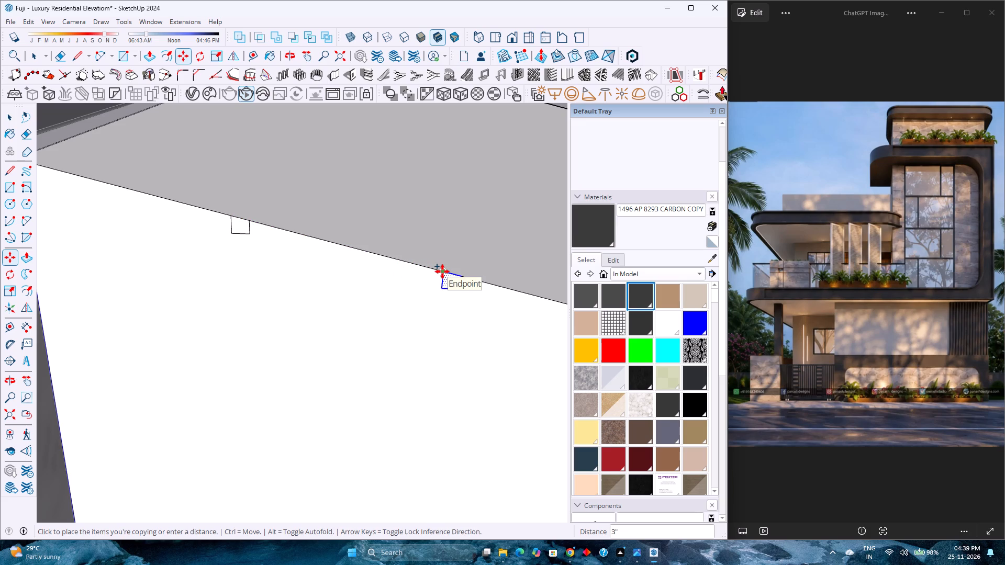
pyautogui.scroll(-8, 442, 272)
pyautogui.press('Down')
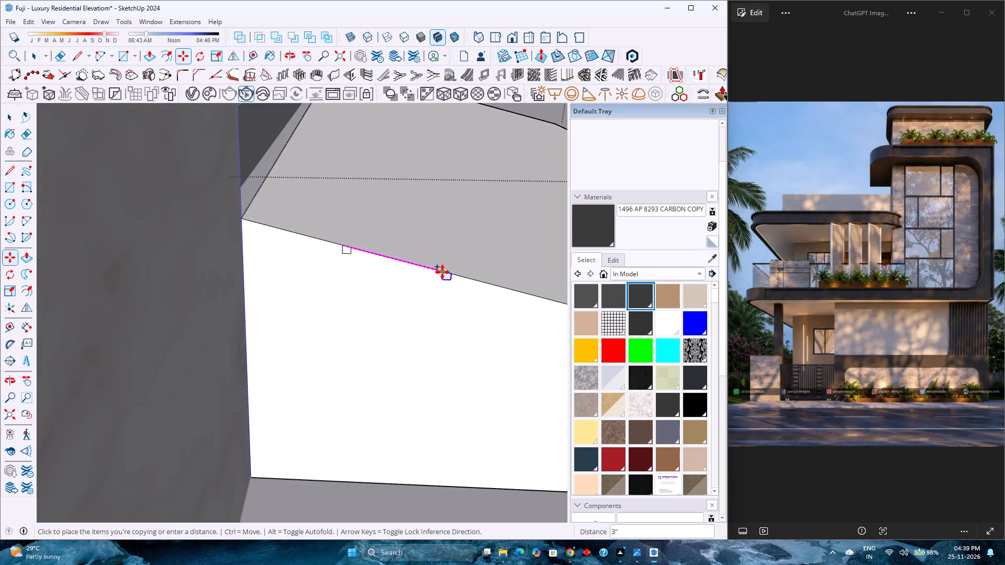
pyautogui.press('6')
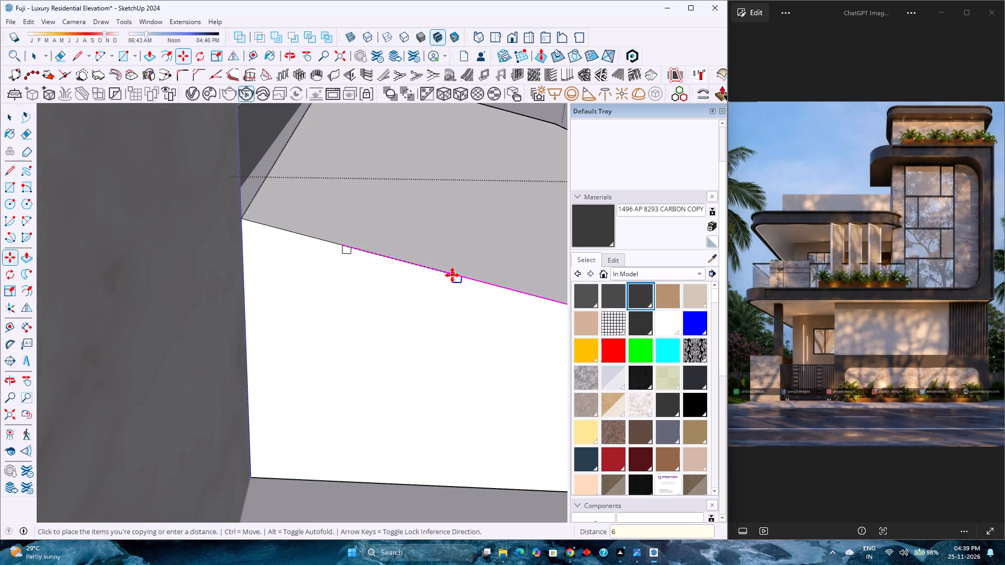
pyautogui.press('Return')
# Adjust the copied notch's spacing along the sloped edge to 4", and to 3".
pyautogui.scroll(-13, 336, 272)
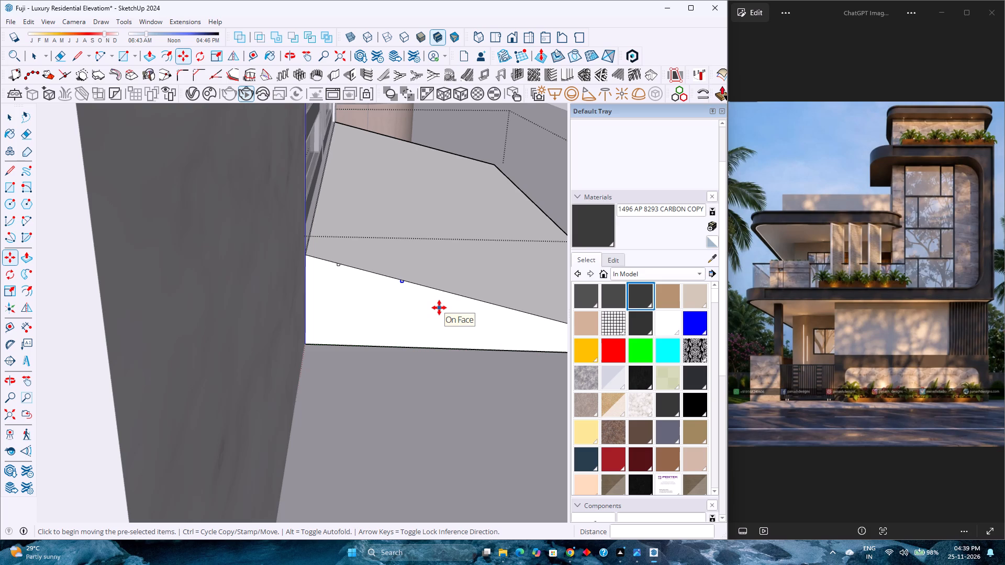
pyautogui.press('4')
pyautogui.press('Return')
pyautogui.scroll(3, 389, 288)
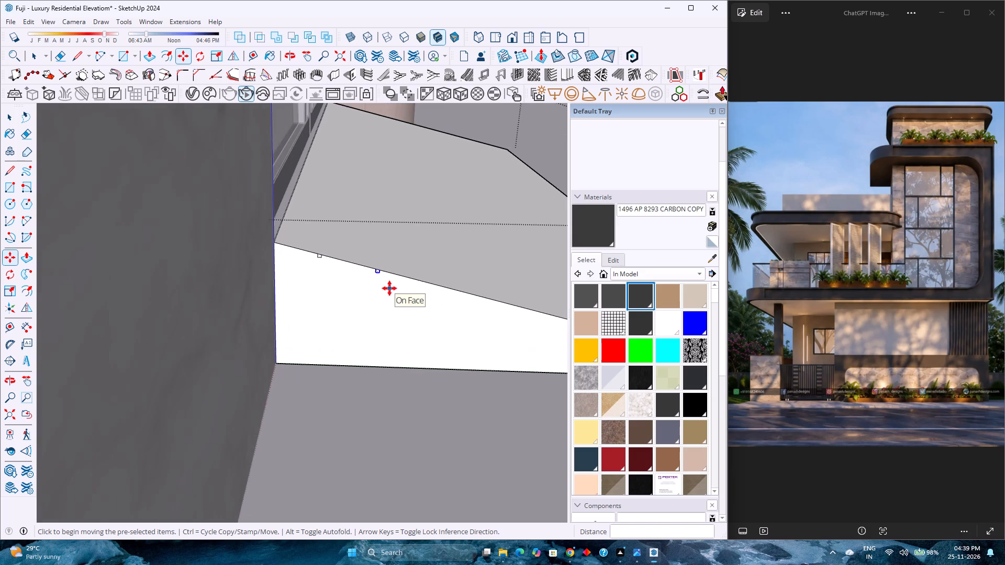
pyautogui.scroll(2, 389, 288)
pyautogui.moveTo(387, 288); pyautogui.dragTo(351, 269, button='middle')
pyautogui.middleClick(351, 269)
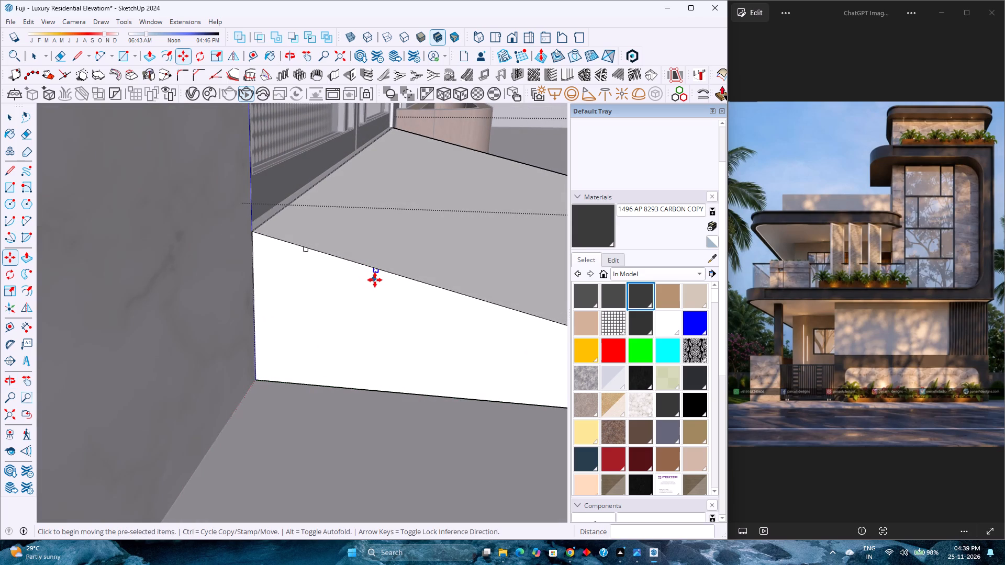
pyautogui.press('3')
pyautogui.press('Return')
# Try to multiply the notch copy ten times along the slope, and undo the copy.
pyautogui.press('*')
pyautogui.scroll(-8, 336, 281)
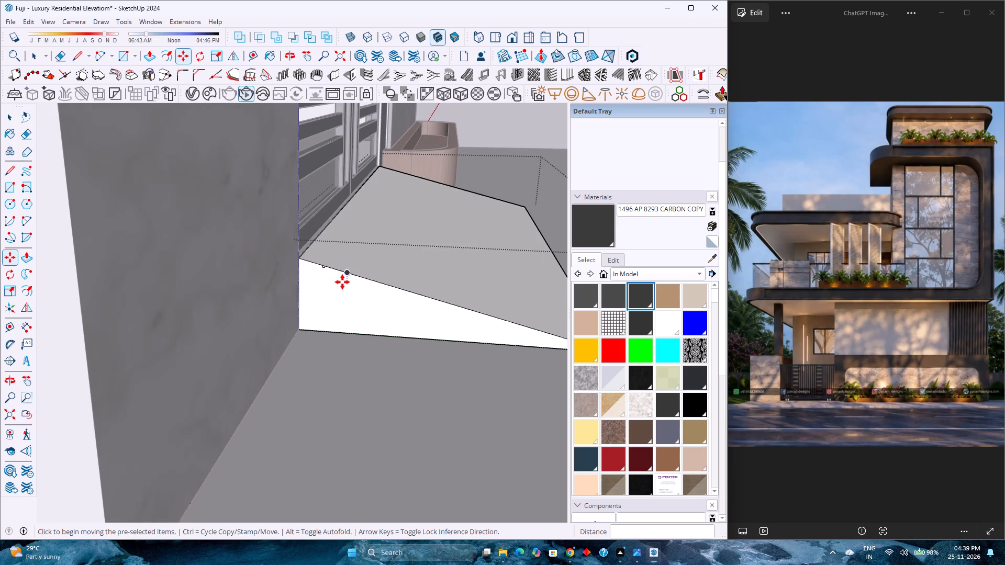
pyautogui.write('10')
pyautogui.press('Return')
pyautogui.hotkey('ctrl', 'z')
# Copy the small notch face 3" down the ramp's sloped side edge and multiply it ten times along the slope.
pyautogui.scroll(12, 329, 267)
pyautogui.press('space')
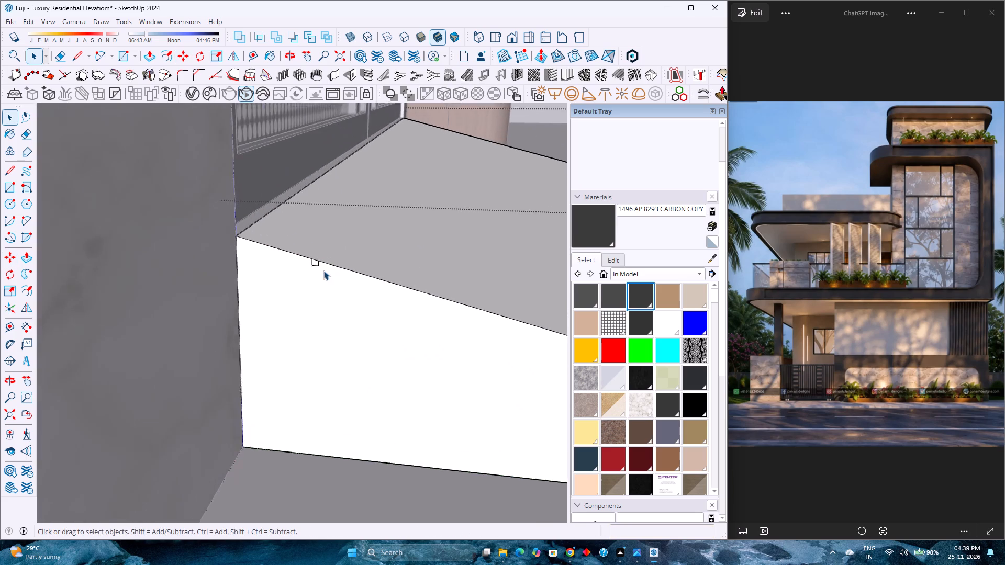
pyautogui.scroll(4, 323, 270)
pyautogui.click(312, 259)
pyautogui.press('m')
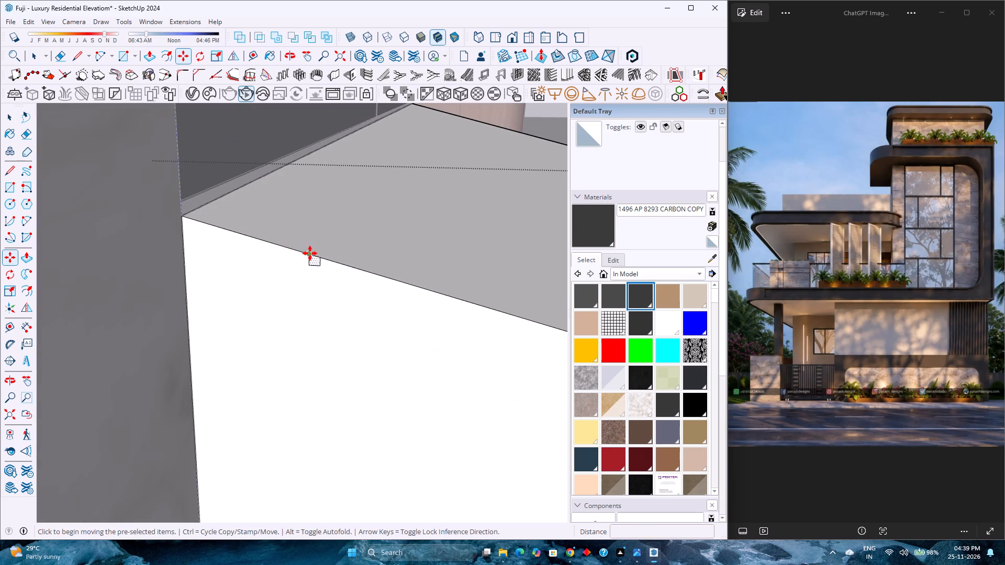
pyautogui.click(309, 253)
pyautogui.press('Down')
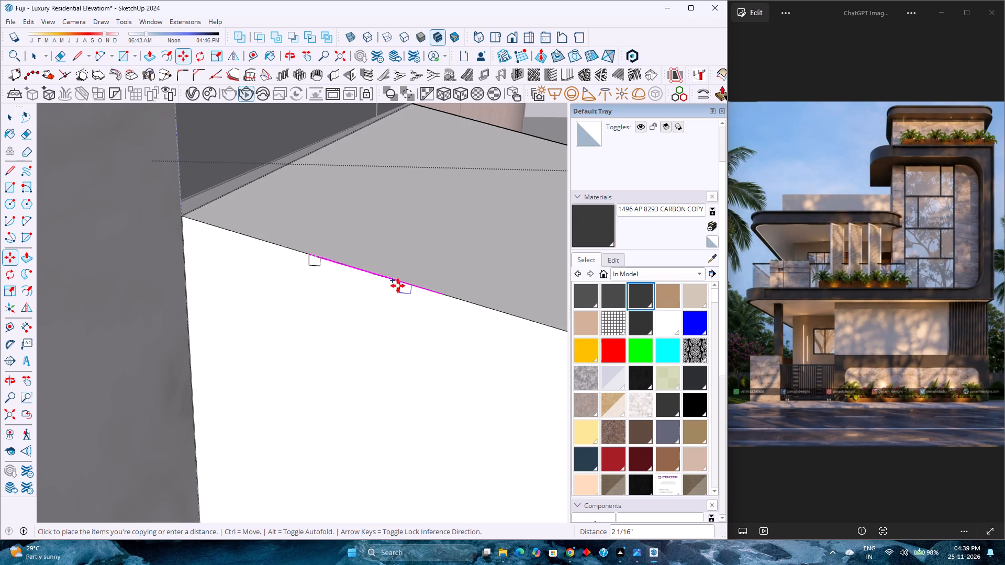
pyautogui.press('3')
pyautogui.press('Return')
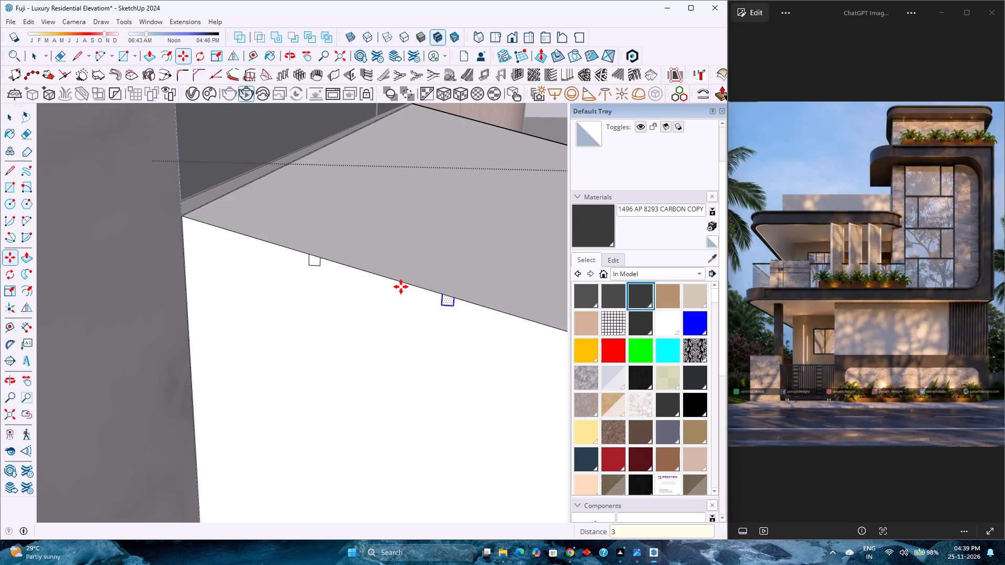
pyautogui.press('*')
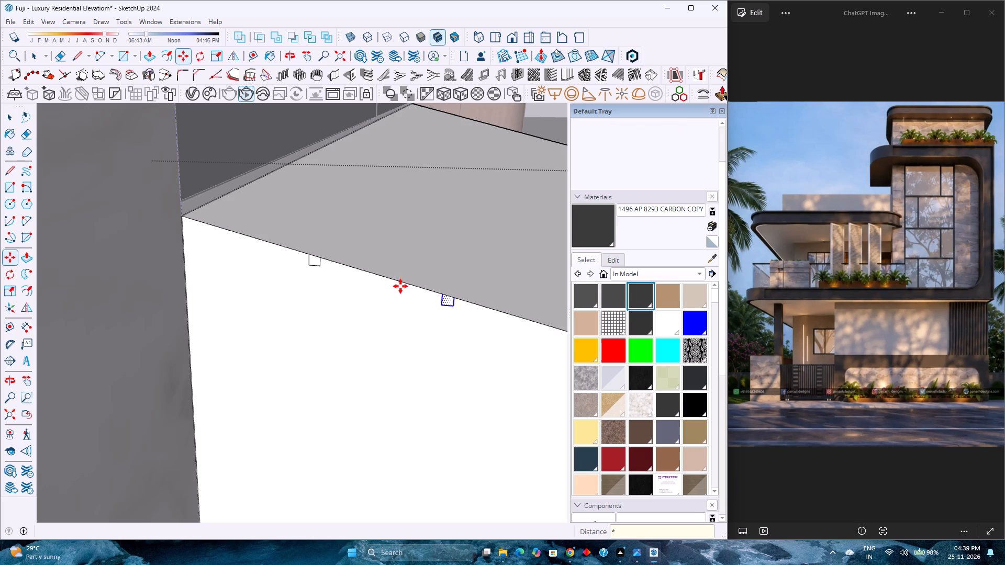
pyautogui.write('10')
pyautogui.press('Return')
# Push the lowest notch face 8' through the ramp's full width to cut a groove across the sloped top.
pyautogui.scroll(-3, 377, 285)
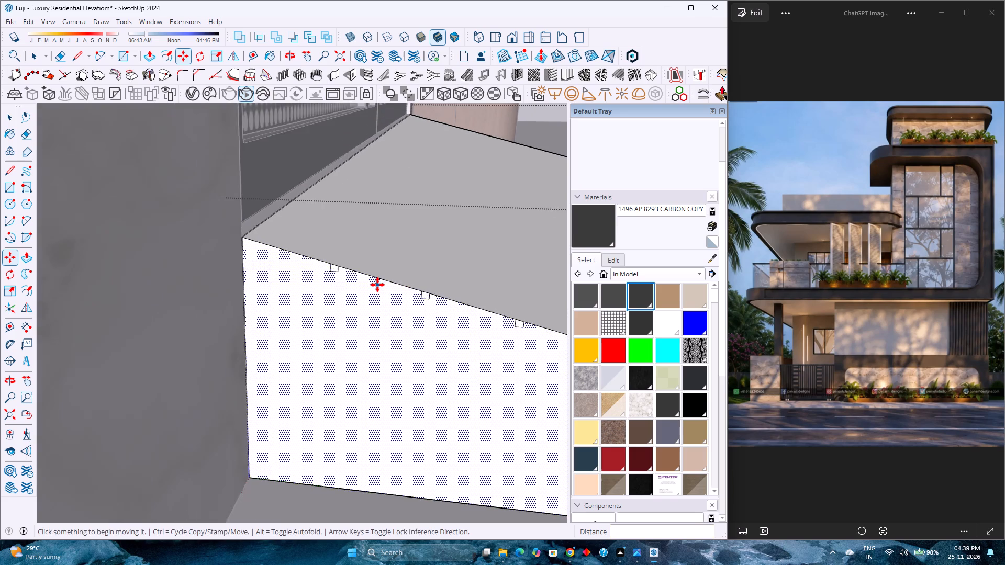
pyautogui.scroll(-20, 377, 285)
pyautogui.scroll(-3, 377, 285)
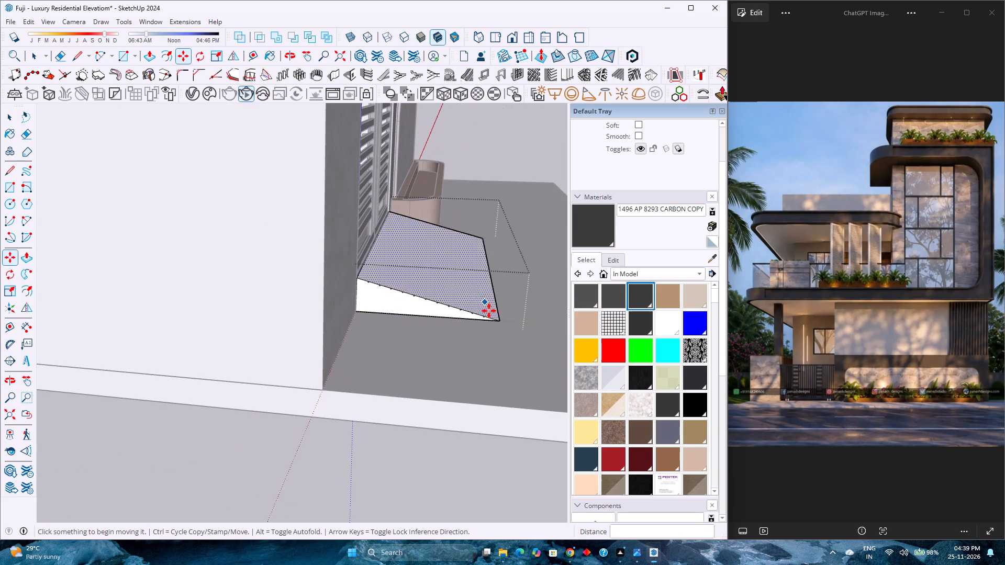
pyautogui.scroll(19, 493, 335)
pyautogui.scroll(3, 506, 303)
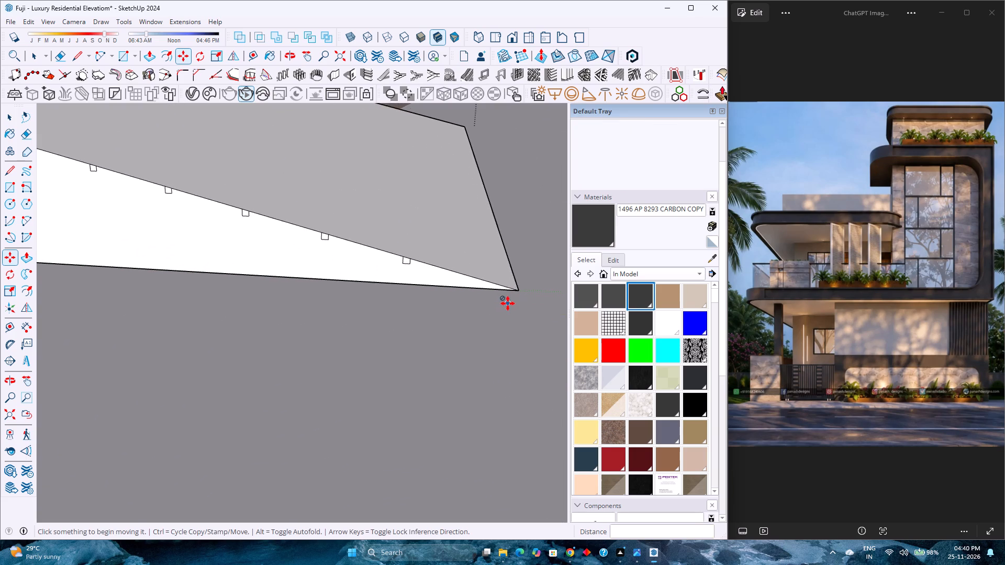
pyautogui.scroll(5, 365, 285)
pyautogui.scroll(-20, 365, 285)
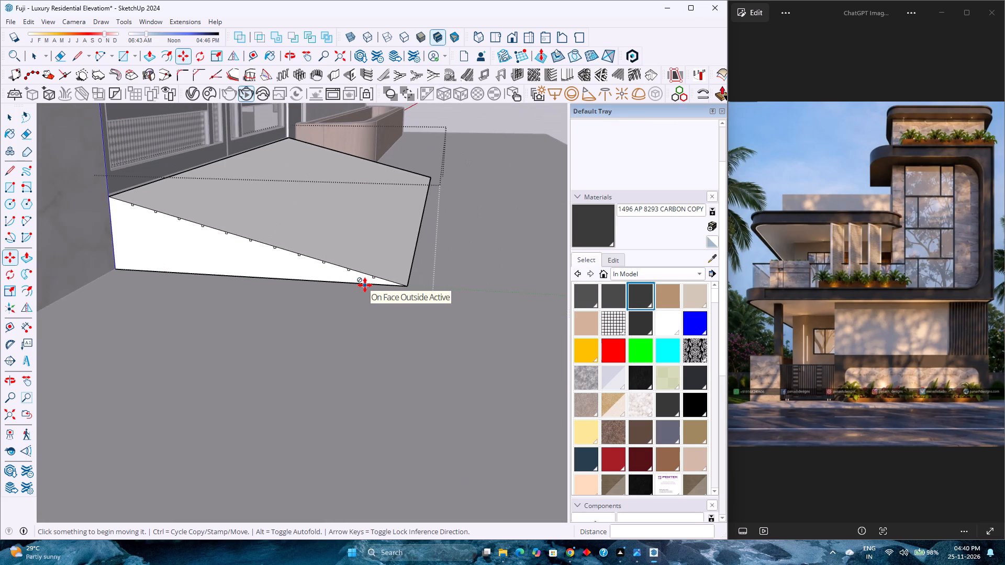
pyautogui.press('p')
pyautogui.scroll(15, 371, 270)
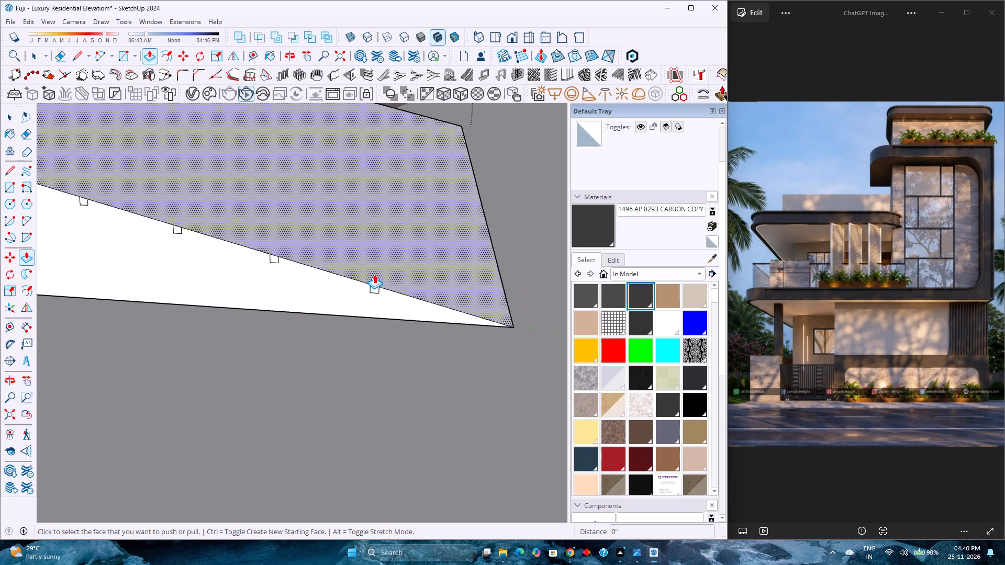
pyautogui.scroll(7, 374, 274)
pyautogui.click(382, 318)
pyautogui.scroll(-1, 389, 267)
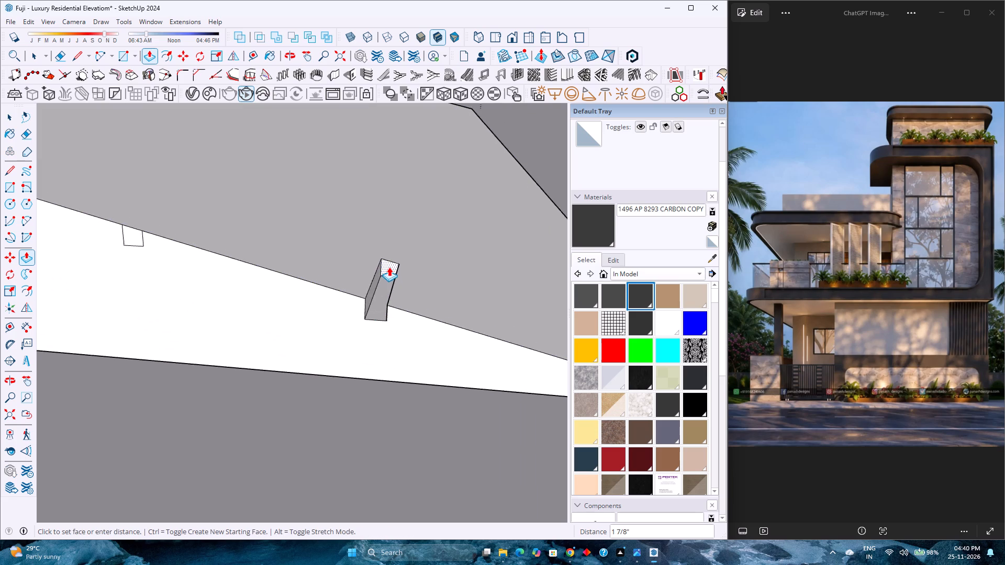
pyautogui.scroll(-19, 389, 267)
pyautogui.keyDown('shift'); pyautogui.moveTo(371, 193); pyautogui.dragTo(336, 324, button='middle'); pyautogui.keyUp('shift')
pyautogui.middleClick(336, 324)
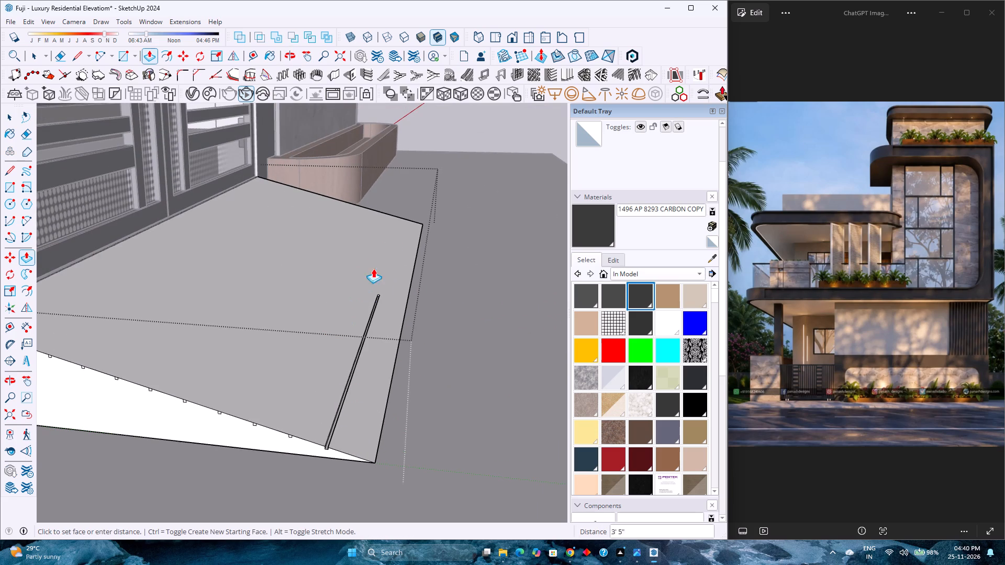
pyautogui.click(405, 210)
# Cut the five notches above the lowest groove across the ramp with the same 8' push depth.
pyautogui.scroll(7, 286, 444)
pyautogui.moveTo(286, 440); pyautogui.dragTo(293, 415, button='middle')
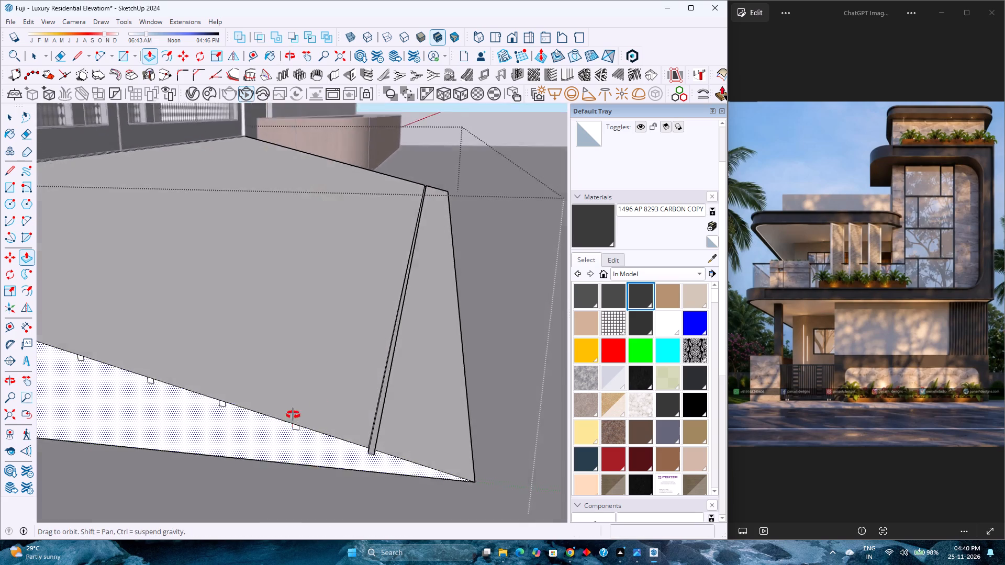
pyautogui.moveTo(293, 415); pyautogui.dragTo(308, 360, button='middle')
pyautogui.middleClick(308, 360)
pyautogui.scroll(7, 296, 480)
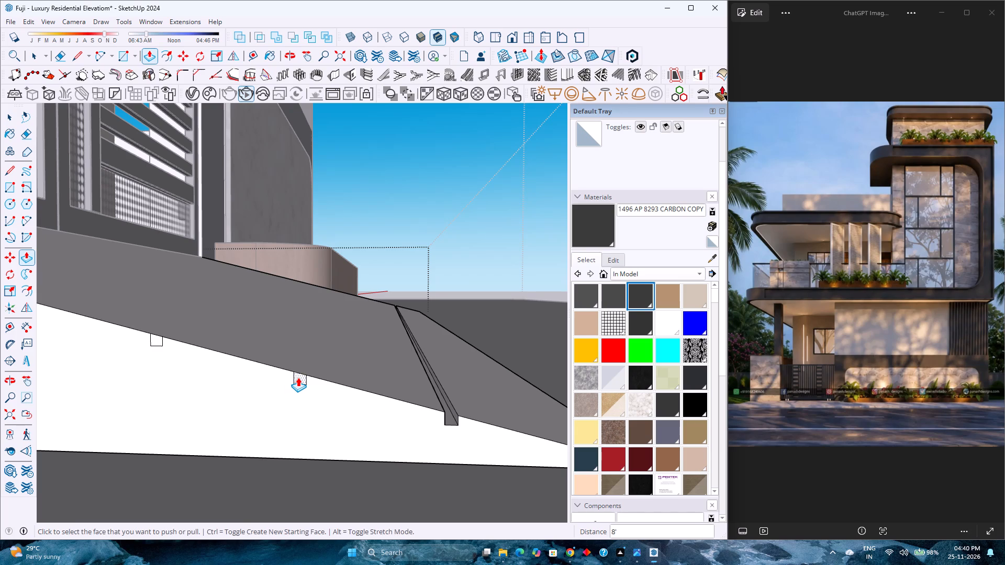
pyautogui.doubleClick(298, 377)
pyautogui.doubleClick(154, 340)
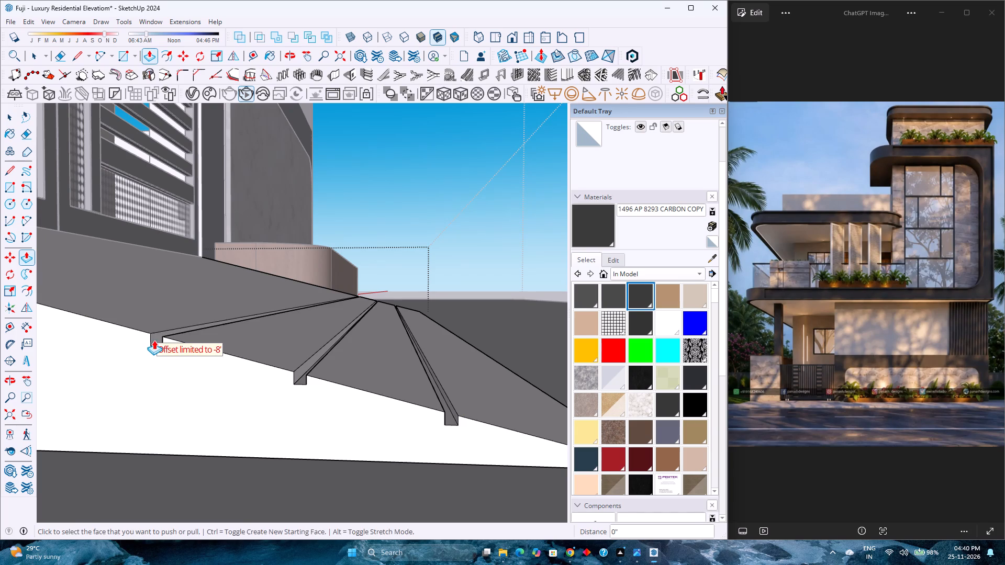
pyautogui.keyDown('shift'); pyautogui.moveTo(211, 370); pyautogui.dragTo(466, 416, button='middle'); pyautogui.keyUp('shift')
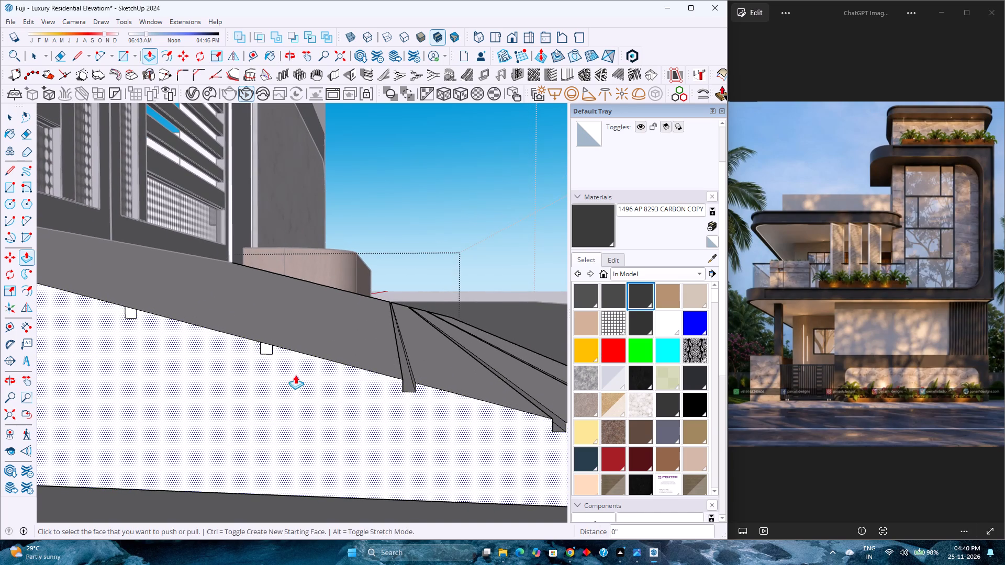
pyautogui.scroll(4, 281, 375)
pyautogui.doubleClick(258, 332)
pyautogui.keyDown('shift'); pyautogui.moveTo(260, 348); pyautogui.dragTo(459, 383, button='middle'); pyautogui.keyUp('shift')
pyautogui.keyDown('shift'); pyautogui.middleClick(459, 383); pyautogui.keyUp('shift')
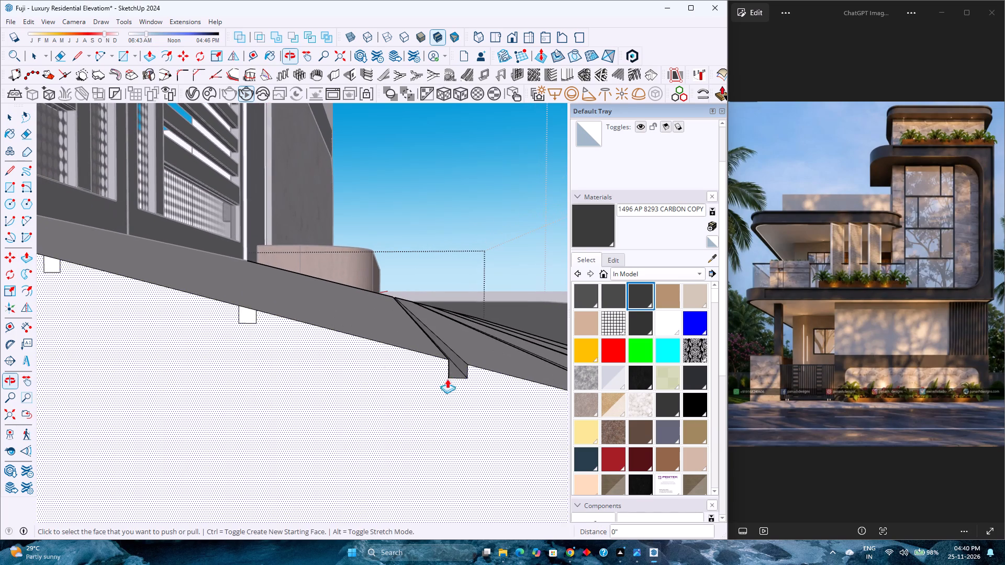
pyautogui.doubleClick(252, 313)
pyautogui.keyDown('shift'); pyautogui.moveTo(252, 326); pyautogui.dragTo(460, 363, button='middle'); pyautogui.keyUp('shift')
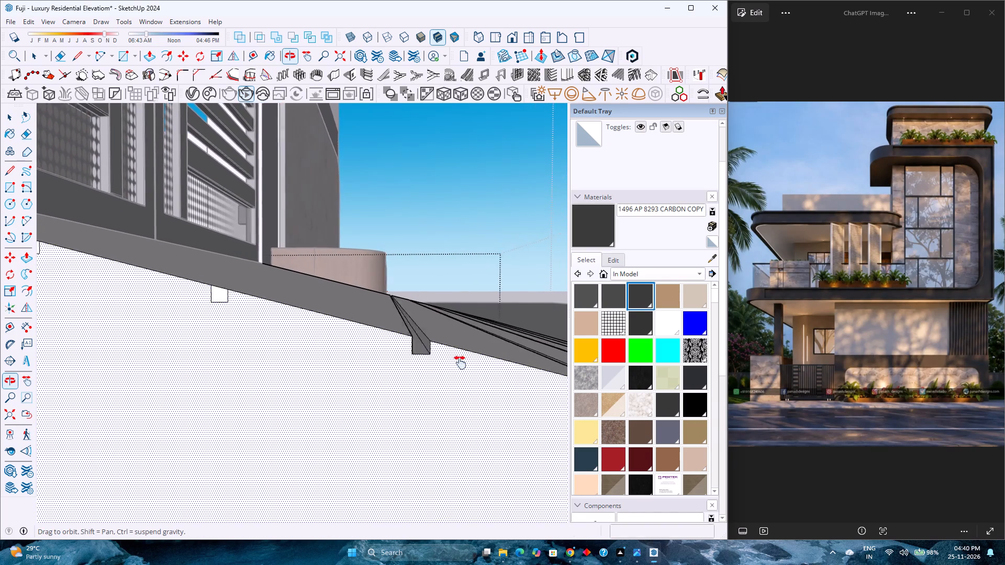
pyautogui.keyDown('shift'); pyautogui.moveTo(460, 363); pyautogui.dragTo(512, 374, button='middle'); pyautogui.keyUp('shift')
pyautogui.keyDown('shift'); pyautogui.middleClick(512, 375); pyautogui.keyUp('shift')
pyautogui.doubleClick(300, 306)
# Cut the remaining five notches up to the top of the slope across the ramp with the same 8' push.
pyautogui.keyDown('shift'); pyautogui.moveTo(250, 324); pyautogui.dragTo(459, 364, button='middle'); pyautogui.keyUp('shift')
pyautogui.keyDown('shift'); pyautogui.middleClick(459, 364); pyautogui.keyUp('shift')
pyautogui.keyDown('shift'); pyautogui.middleClick(459, 364); pyautogui.keyUp('shift')
pyautogui.scroll(-6, 287, 312)
pyautogui.keyDown('shift'); pyautogui.moveTo(238, 308); pyautogui.dragTo(406, 393, button='middle'); pyautogui.keyUp('shift')
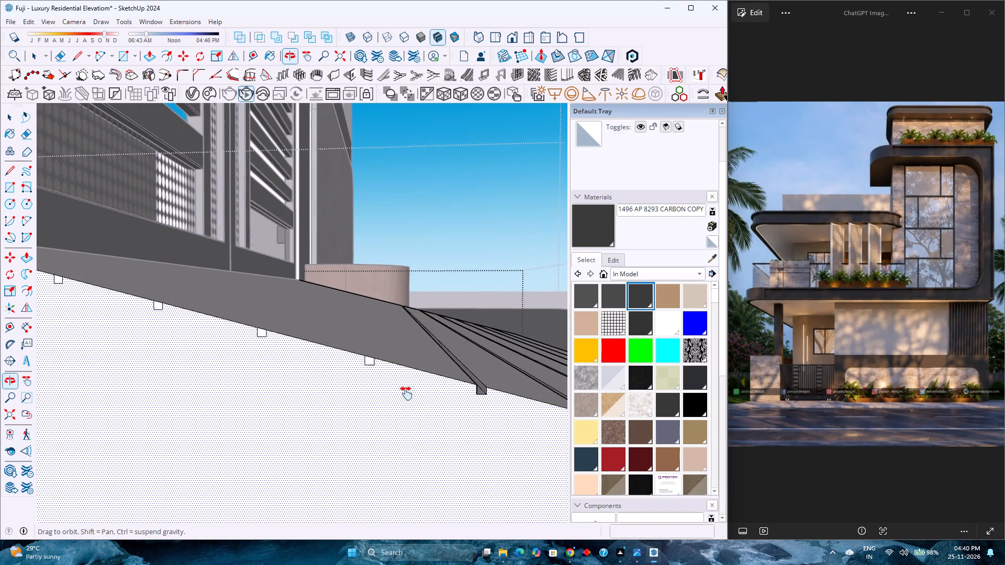
pyautogui.keyDown('shift'); pyautogui.moveTo(406, 393); pyautogui.dragTo(409, 394, button='middle'); pyautogui.keyUp('shift')
pyautogui.keyDown('shift'); pyautogui.middleClick(409, 394); pyautogui.keyUp('shift')
pyautogui.scroll(3, 367, 372)
pyautogui.doubleClick(382, 354)
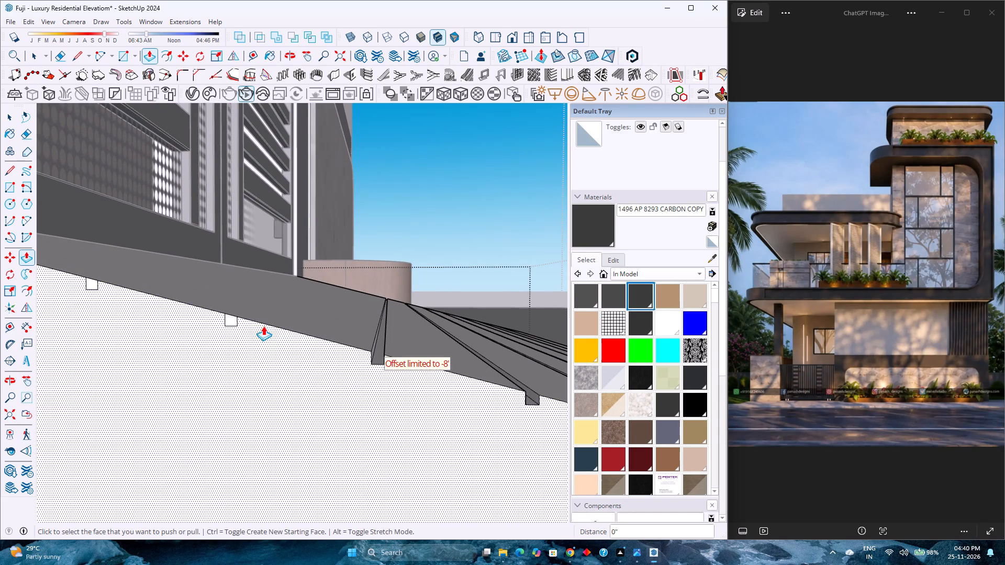
pyautogui.doubleClick(229, 316)
pyautogui.keyDown('shift'); pyautogui.moveTo(227, 327); pyautogui.dragTo(475, 395, button='middle'); pyautogui.keyUp('shift')
pyautogui.keyDown('shift'); pyautogui.middleClick(475, 395); pyautogui.keyUp('shift')
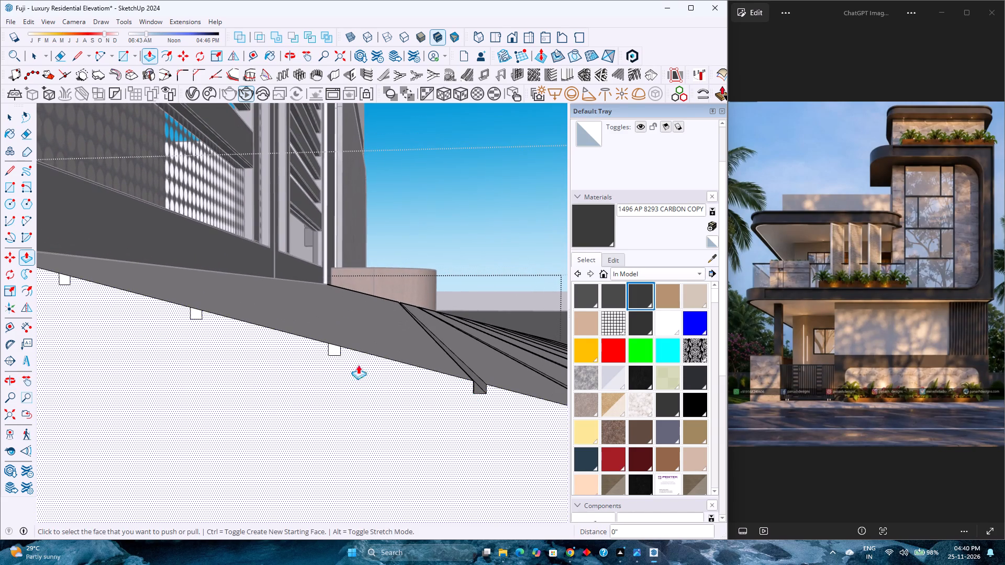
pyautogui.doubleClick(334, 347)
pyautogui.doubleClick(196, 311)
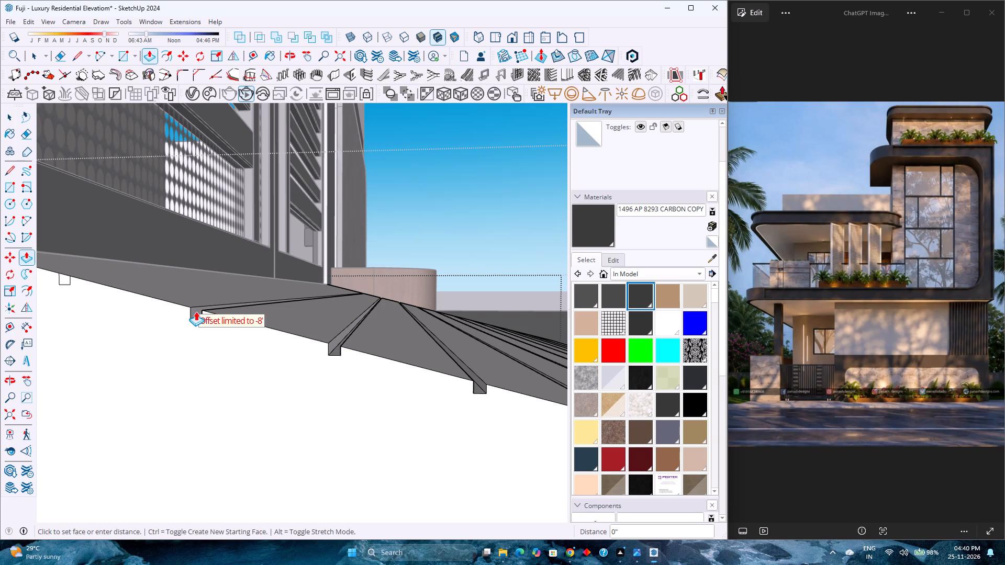
pyautogui.keyDown('shift'); pyautogui.moveTo(198, 314); pyautogui.dragTo(427, 377, button='middle'); pyautogui.keyUp('shift')
pyautogui.keyDown('shift'); pyautogui.middleClick(427, 377); pyautogui.keyUp('shift')
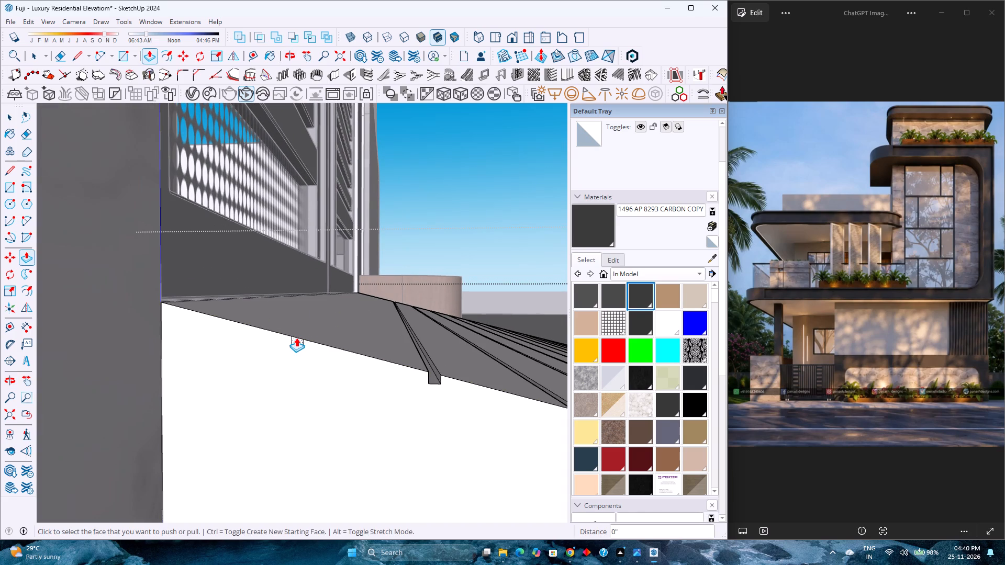
pyautogui.doubleClick(296, 337)
# Raise the floor of the uppermost ramp groove by 0.1" to make it shallower.
pyautogui.scroll(7, 297, 354)
pyautogui.moveTo(291, 346); pyautogui.dragTo(297, 354, button='middle')
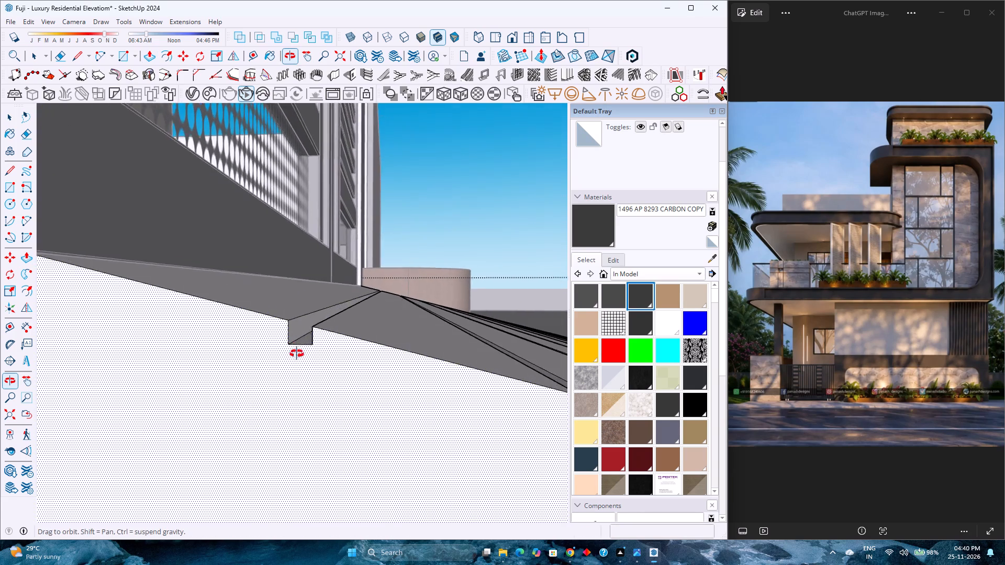
pyautogui.moveTo(297, 354); pyautogui.dragTo(319, 392, button='middle')
pyautogui.click(300, 334)
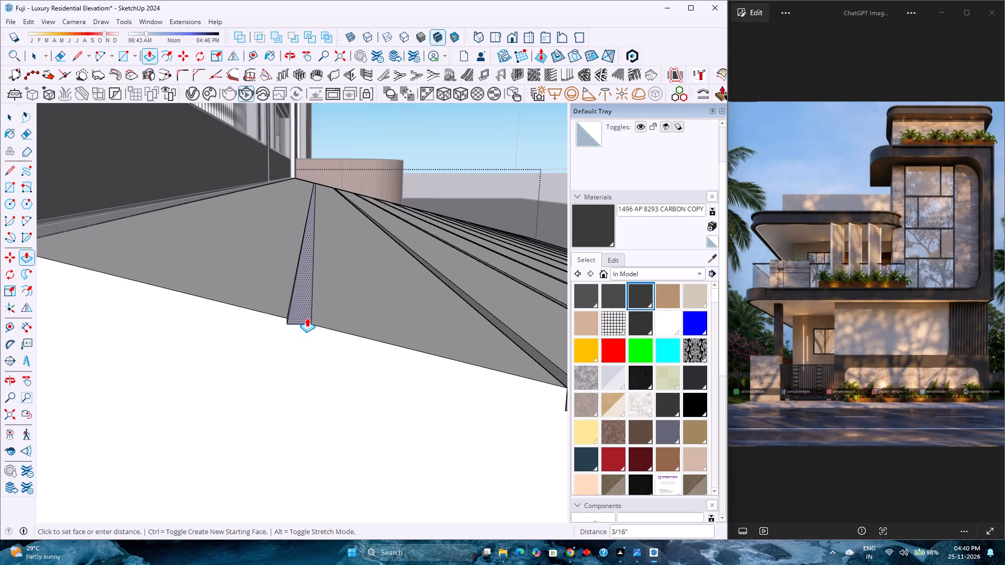
pyautogui.write('0.1')
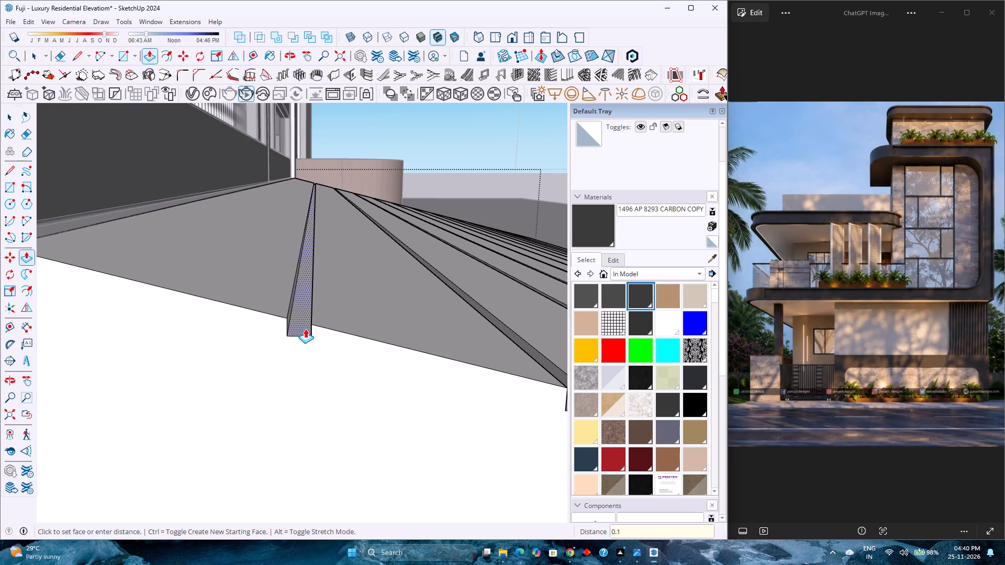
pyautogui.press('Return')
# Raise the floors of the three ramp grooves below the uppermost one by the same 0.1" to make them shallower.
pyautogui.moveTo(288, 359); pyautogui.dragTo(260, 320, button='middle')
pyautogui.middleClick(260, 320)
pyautogui.scroll(-8, 260, 319)
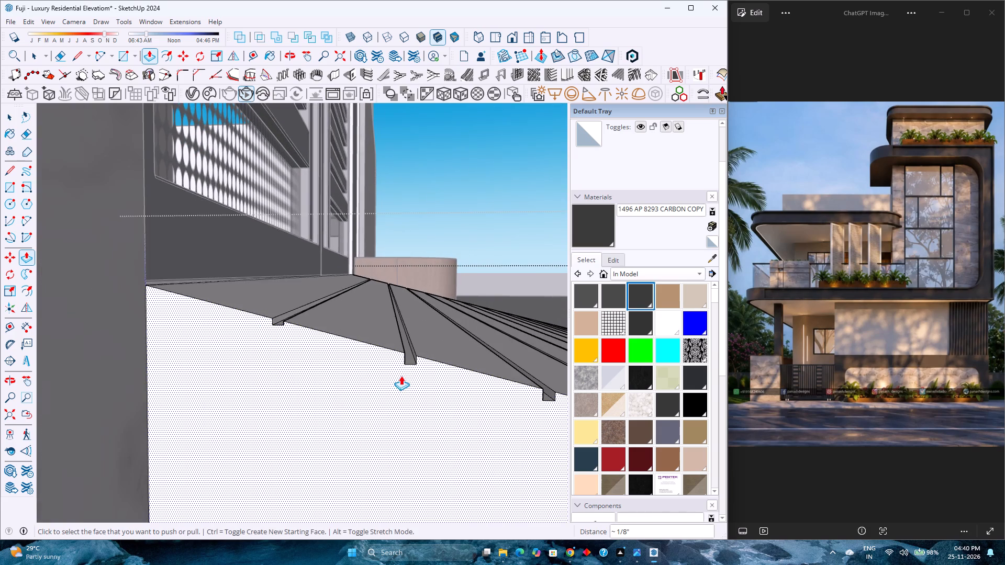
pyautogui.scroll(7, 401, 376)
pyautogui.doubleClick(414, 344)
pyautogui.scroll(-7, 282, 363)
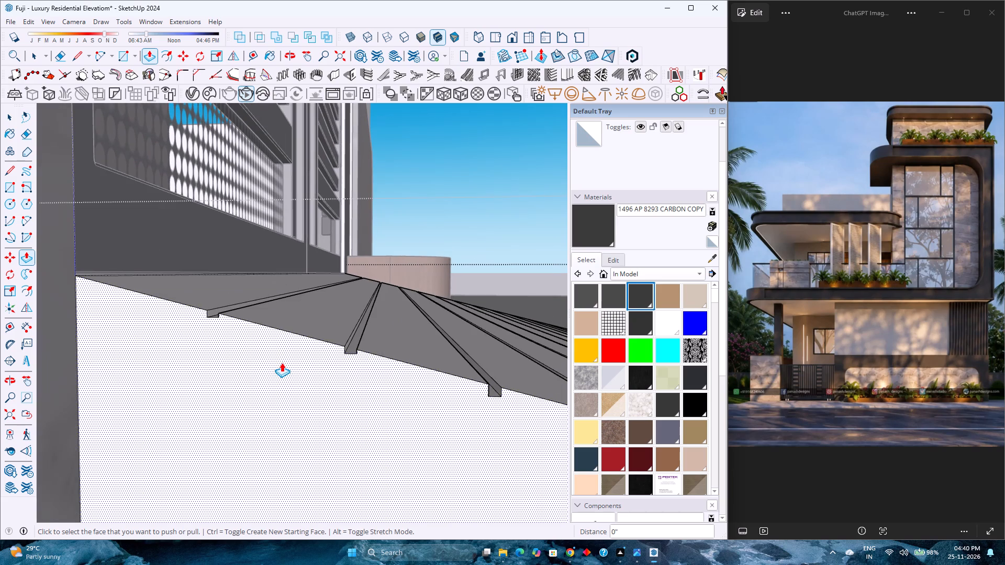
pyautogui.scroll(6, 500, 417)
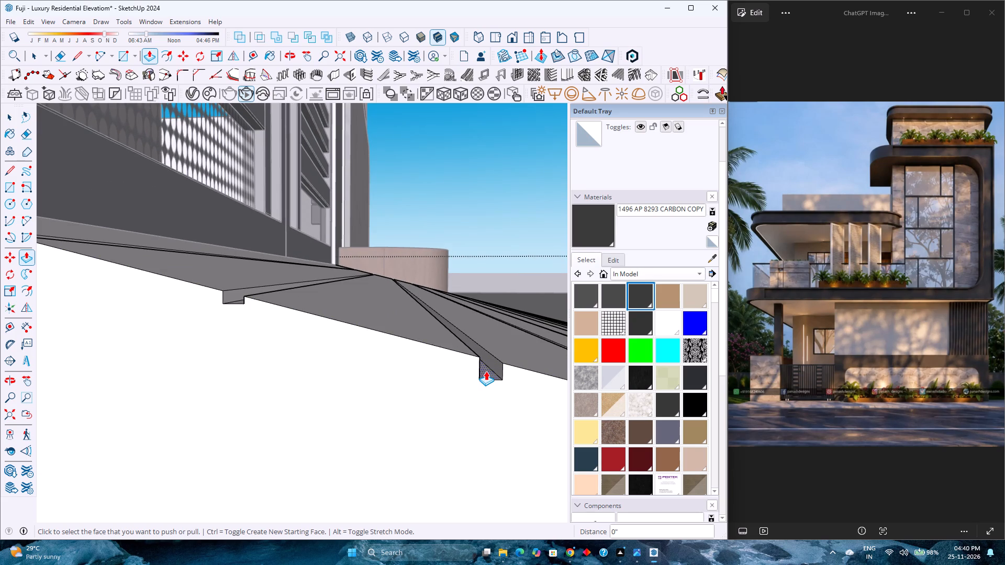
pyautogui.doubleClick(488, 374)
pyautogui.scroll(-12, 314, 390)
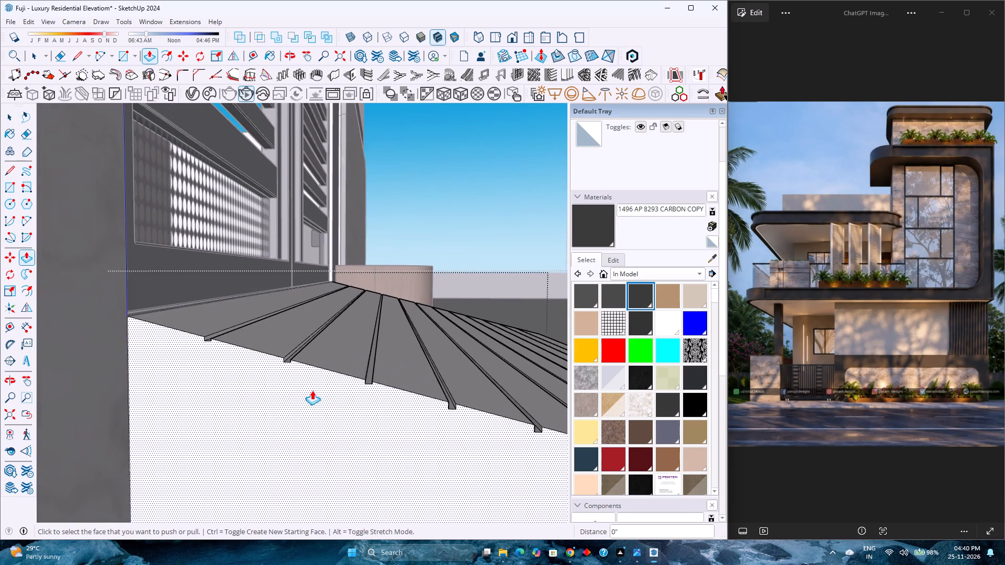
pyautogui.scroll(12, 447, 421)
pyautogui.doubleClick(453, 378)
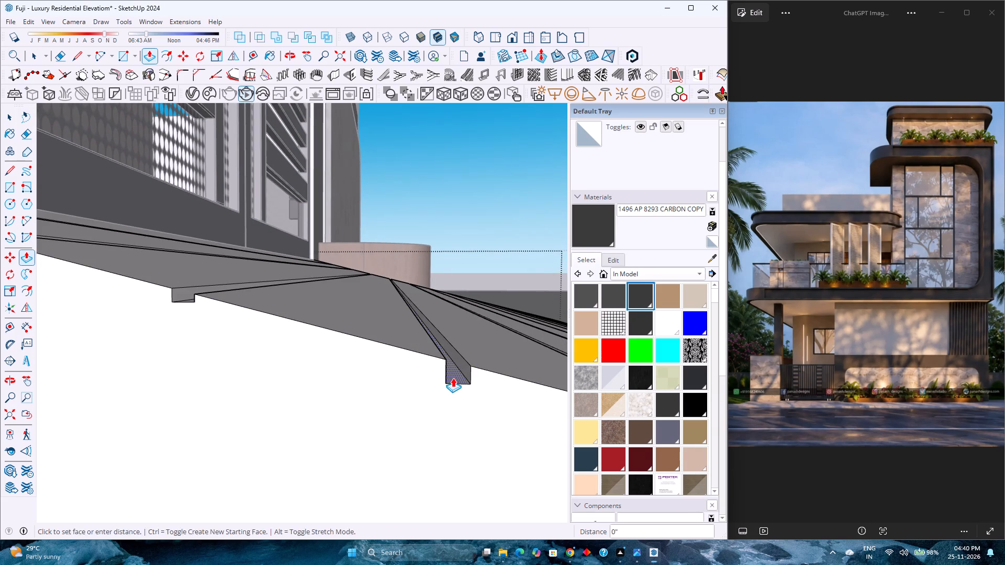
pyautogui.scroll(-16, 265, 400)
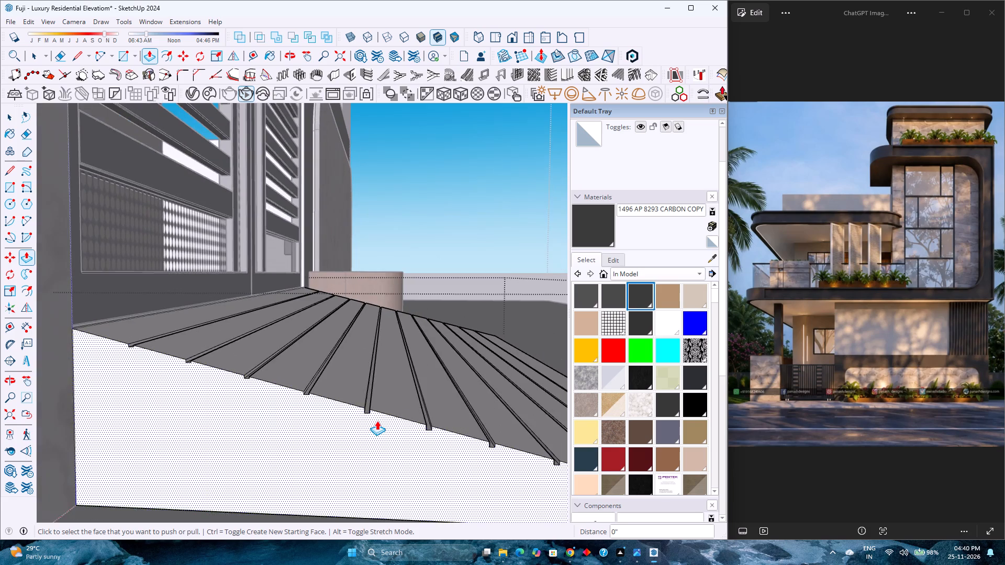
# Raise the floors of the following three grooves down the ramp slope by the same 0.1".
pyautogui.scroll(15, 377, 421)
pyautogui.doubleClick(378, 382)
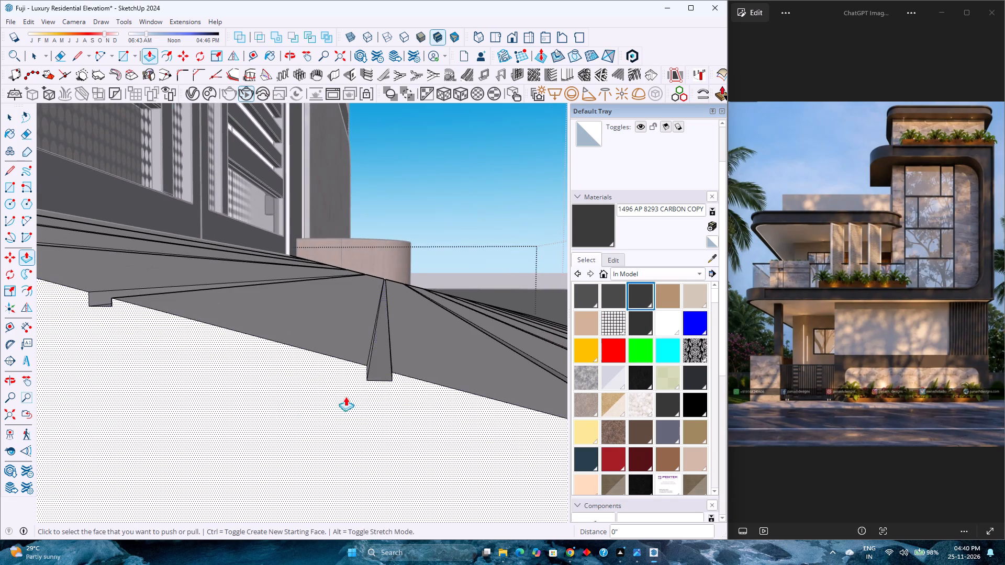
pyautogui.scroll(-13, 280, 401)
pyautogui.scroll(12, 393, 431)
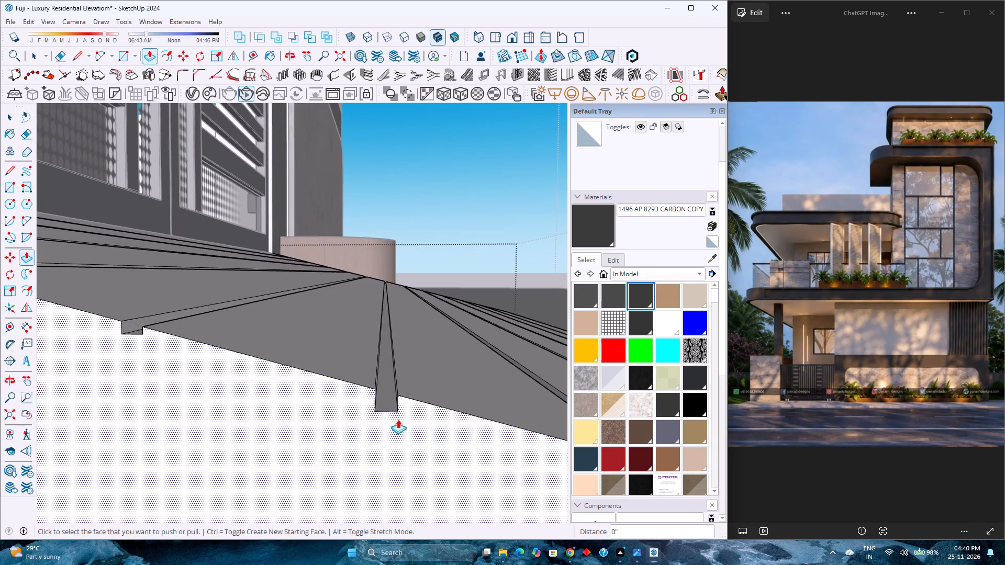
pyautogui.doubleClick(386, 404)
pyautogui.scroll(-15, 313, 420)
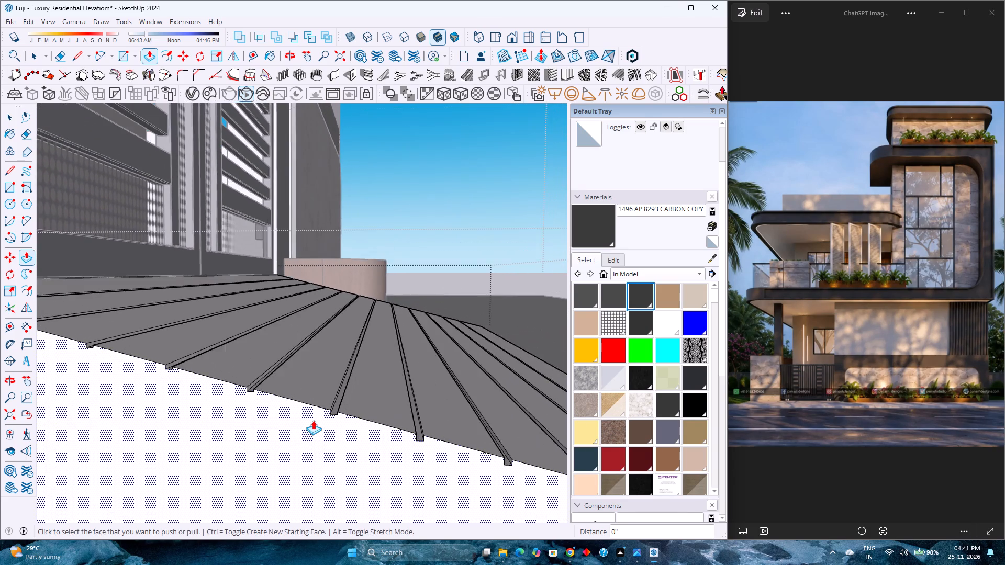
pyautogui.scroll(-1, 313, 420)
pyautogui.scroll(11, 397, 434)
pyautogui.doubleClick(390, 434)
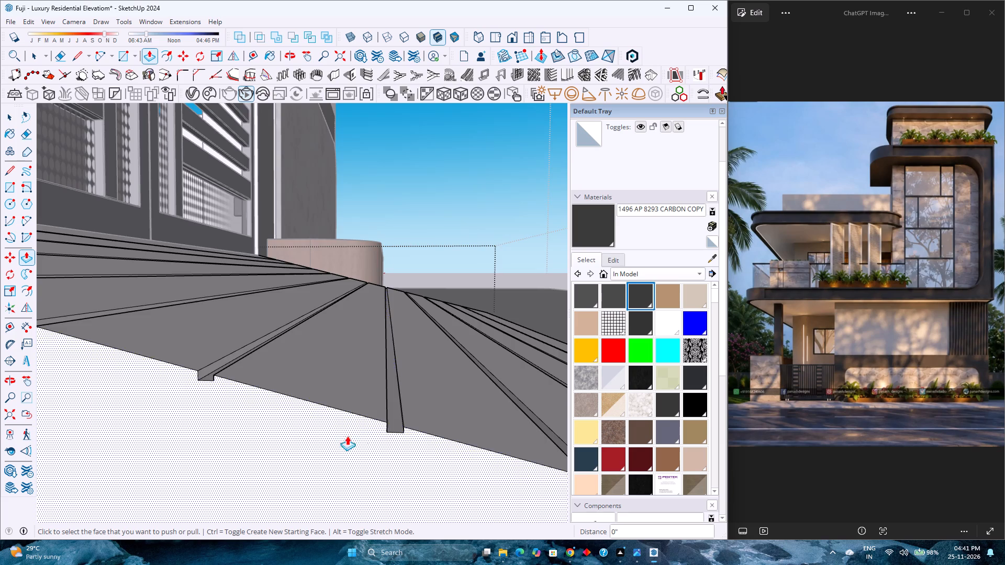
pyautogui.scroll(-19, 293, 434)
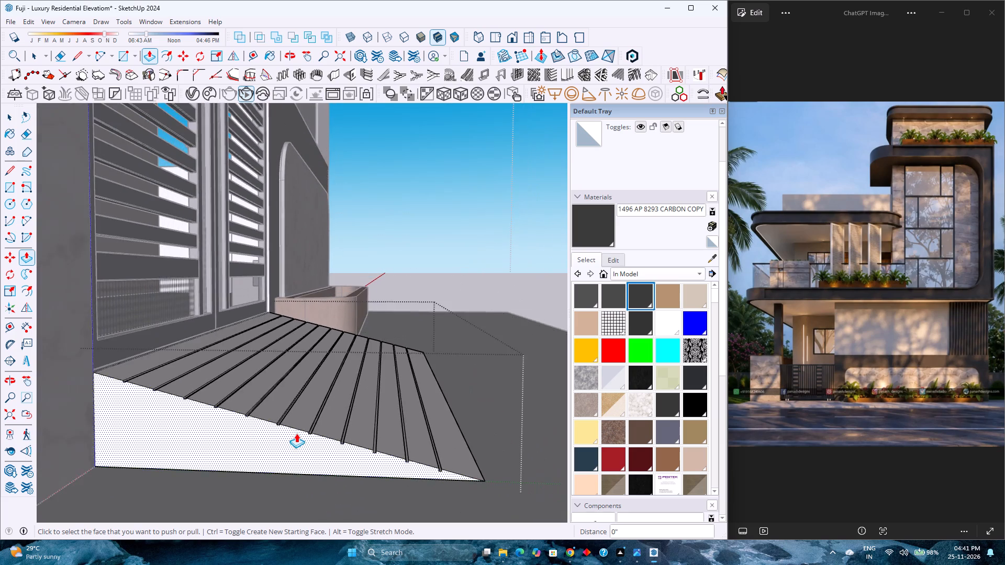
# Raise the floors of the last four grooves at the bottom of the ramp slope by the same 0.1".
pyautogui.moveTo(296, 433); pyautogui.dragTo(298, 413, button='middle')
pyautogui.middleClick(298, 413)
pyautogui.scroll(3, 351, 446)
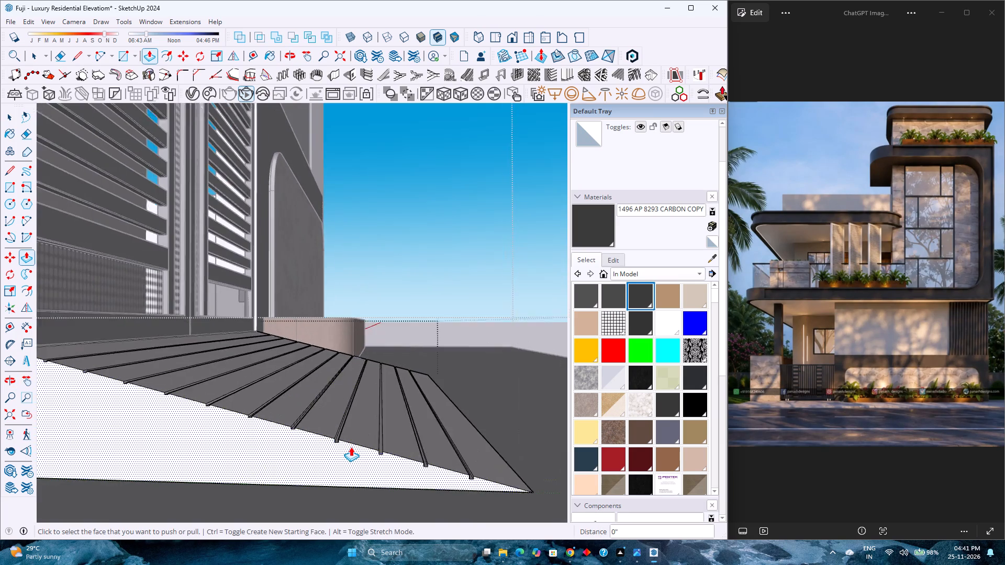
pyautogui.scroll(17, 351, 447)
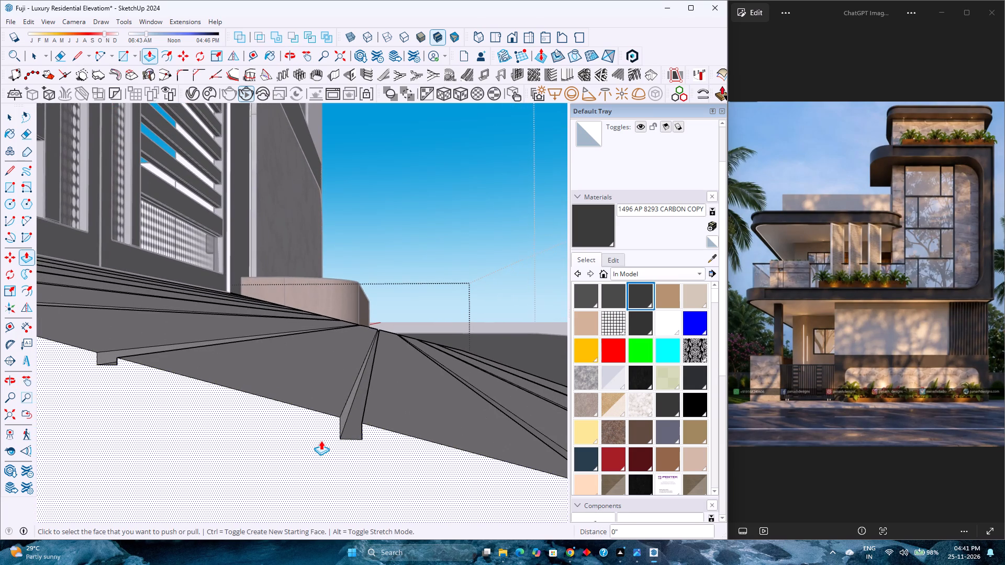
pyautogui.doubleClick(349, 432)
pyautogui.scroll(-10, 310, 437)
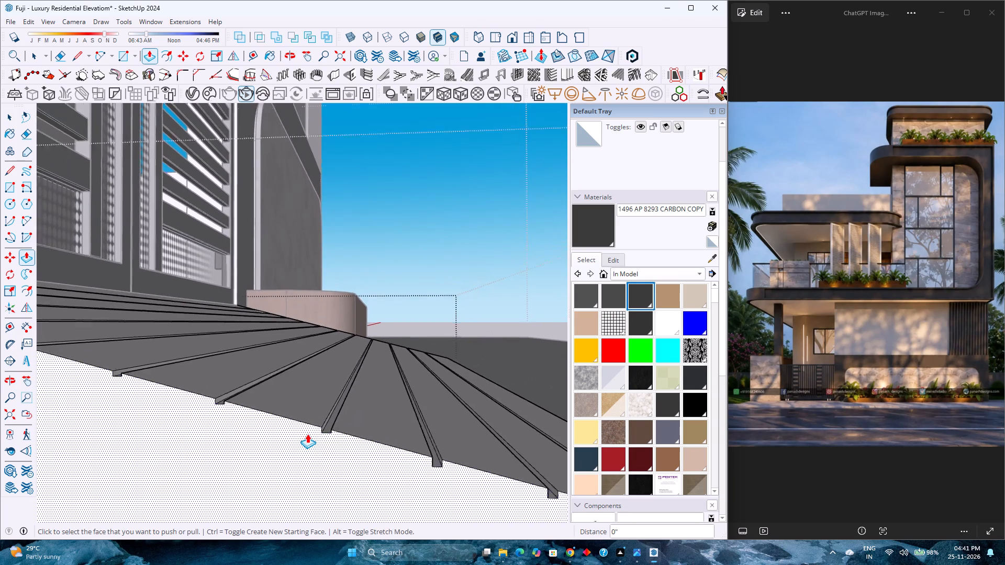
pyautogui.scroll(-2, 307, 434)
pyautogui.scroll(8, 387, 461)
pyautogui.doubleClick(414, 447)
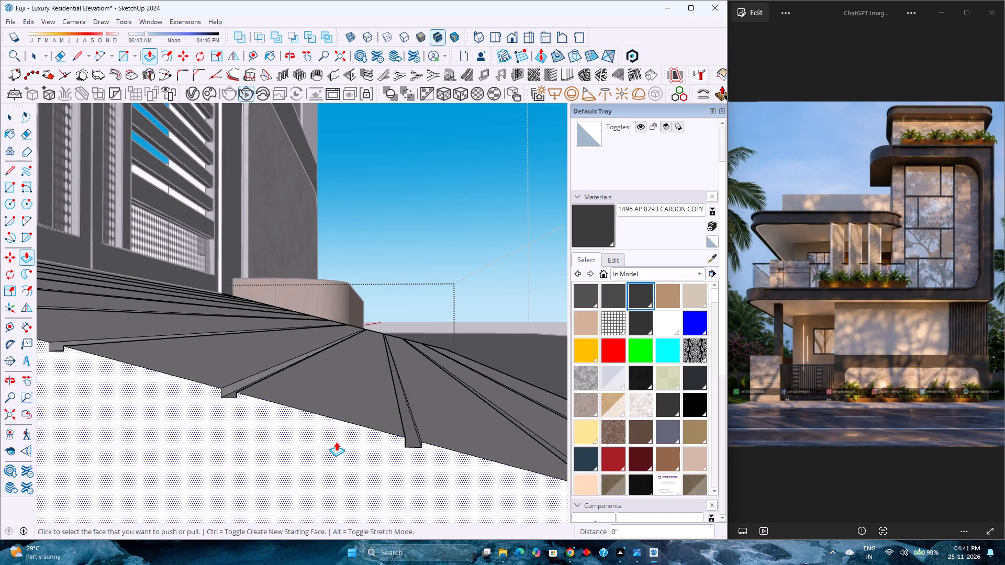
pyautogui.scroll(-9, 307, 435)
pyautogui.scroll(12, 439, 476)
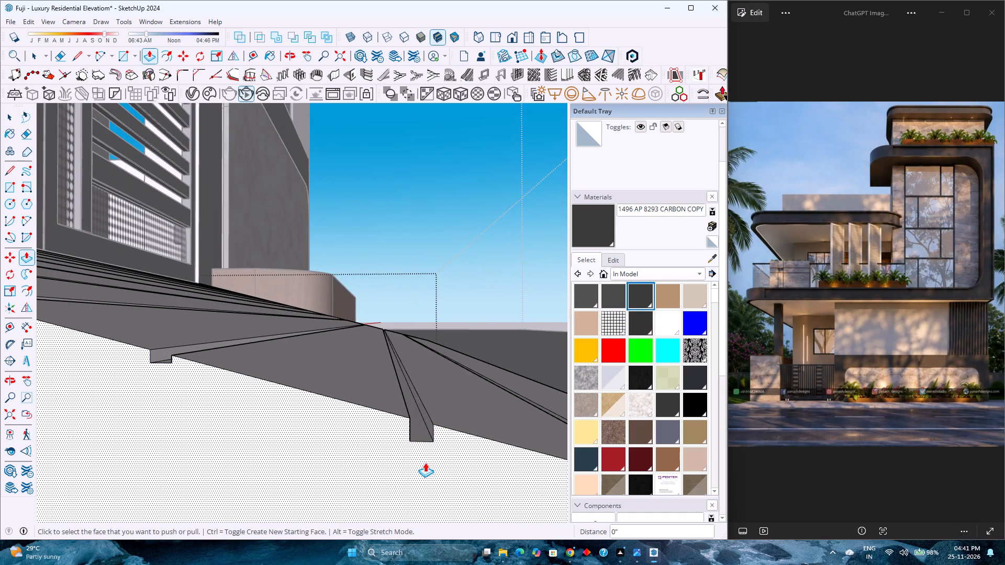
pyautogui.doubleClick(418, 434)
pyautogui.scroll(-8, 267, 437)
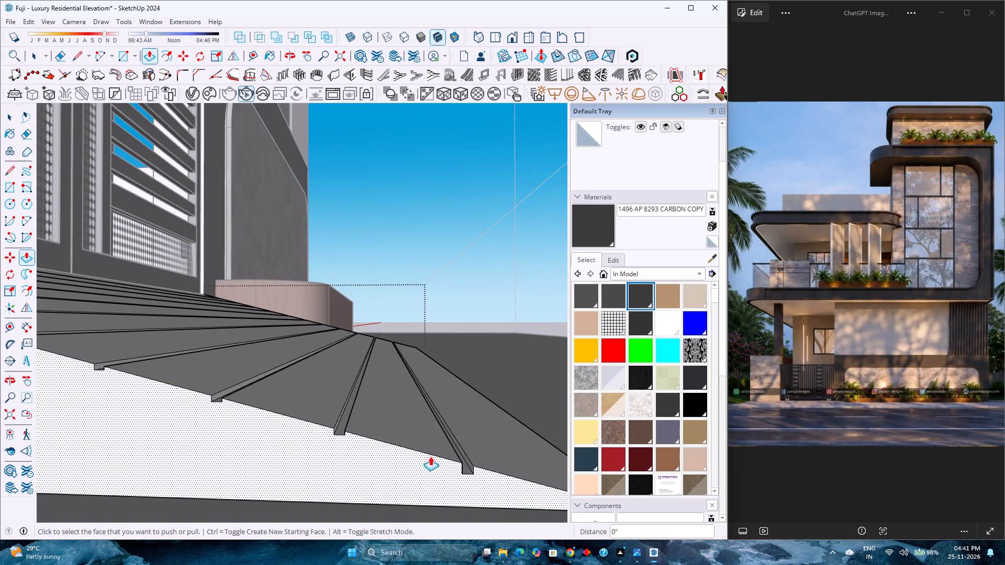
pyautogui.scroll(4, 463, 476)
pyautogui.doubleClick(467, 471)
pyautogui.scroll(-9, 343, 436)
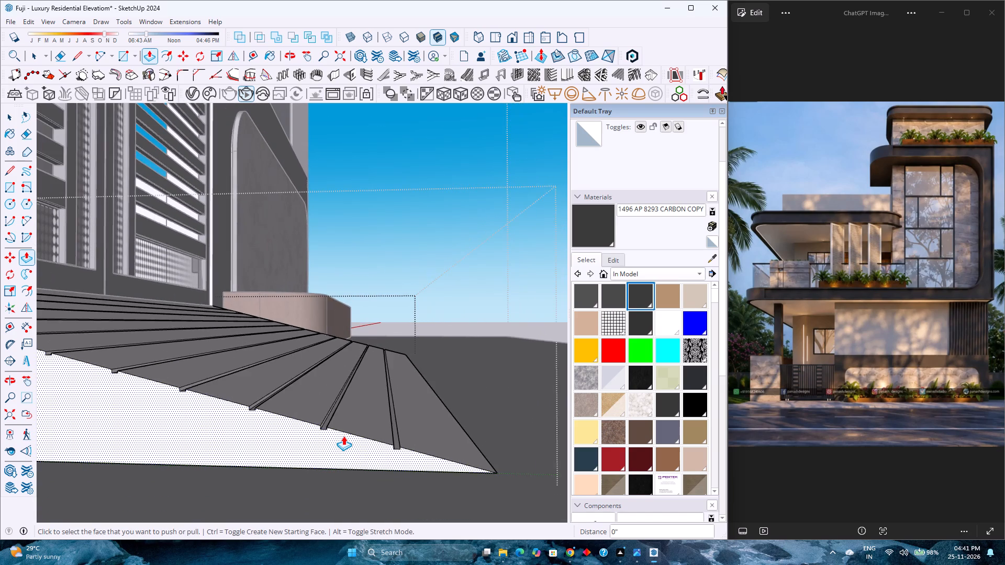
pyautogui.scroll(-7, 343, 436)
# Exit the ramp group's editing mode and save the model.
pyautogui.press('space')
pyautogui.scroll(-5, 422, 476)
pyautogui.click(446, 450)
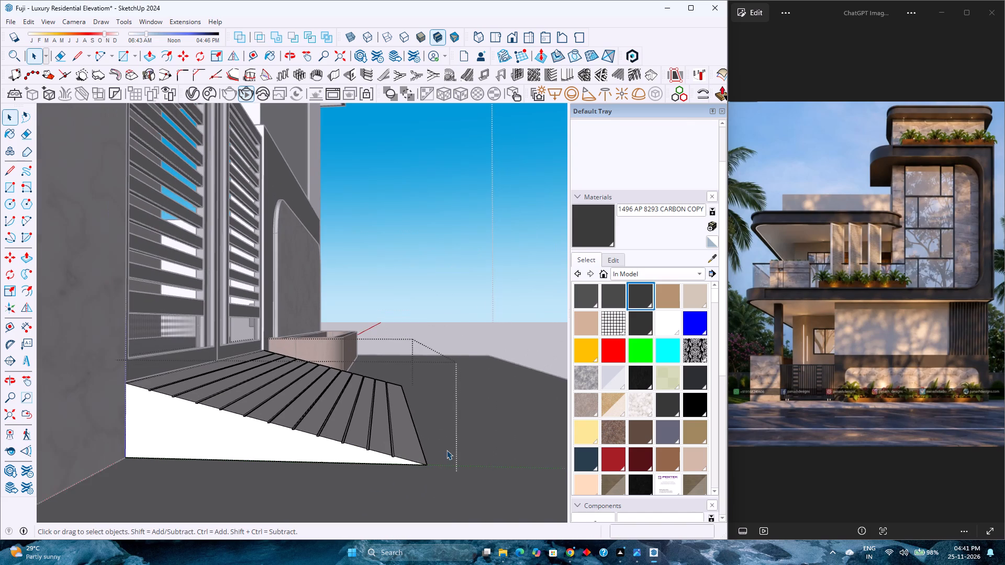
pyautogui.moveTo(410, 429); pyautogui.dragTo(237, 546, button='middle')
pyautogui.middleClick(237, 546)
pyautogui.scroll(-5, 387, 421)
pyautogui.moveTo(370, 417); pyautogui.dragTo(394, 534, button='middle')
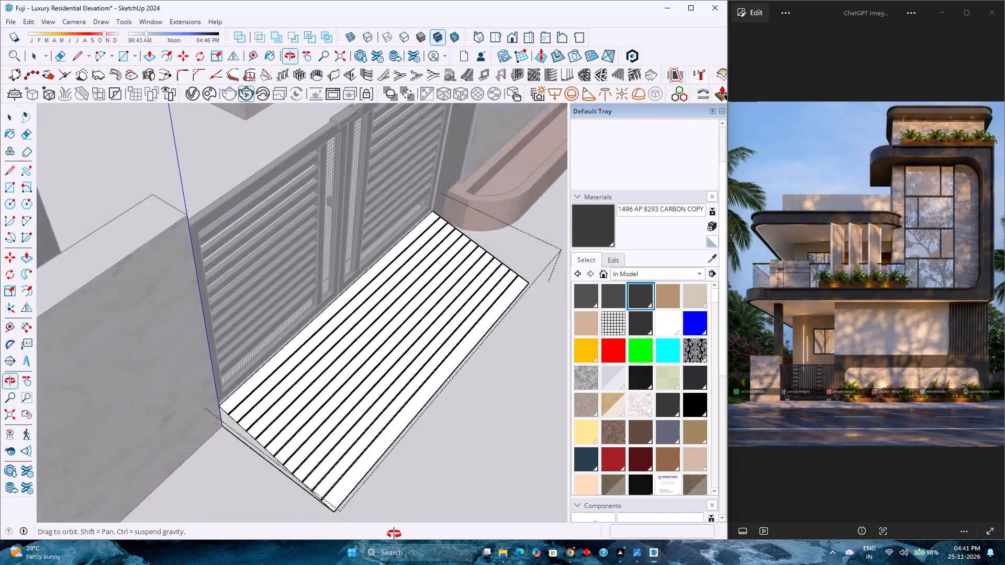
pyautogui.moveTo(394, 534); pyautogui.dragTo(472, 521, button='middle')
pyautogui.middleClick(472, 521)
pyautogui.scroll(-5, 387, 432)
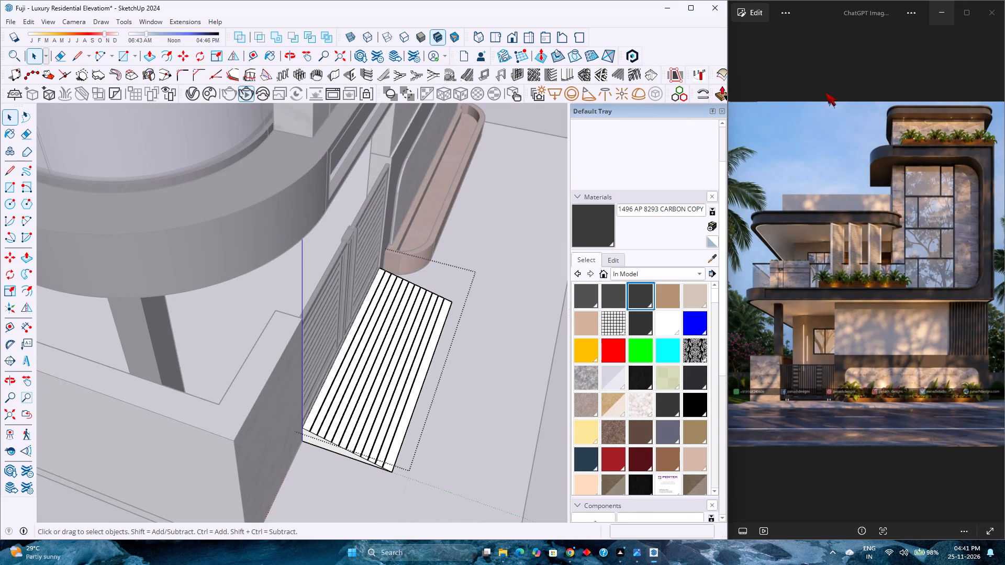
pyautogui.click(489, 218)
pyautogui.scroll(-2, 499, 218)
pyautogui.moveTo(499, 218); pyautogui.dragTo(469, 180, button='middle')
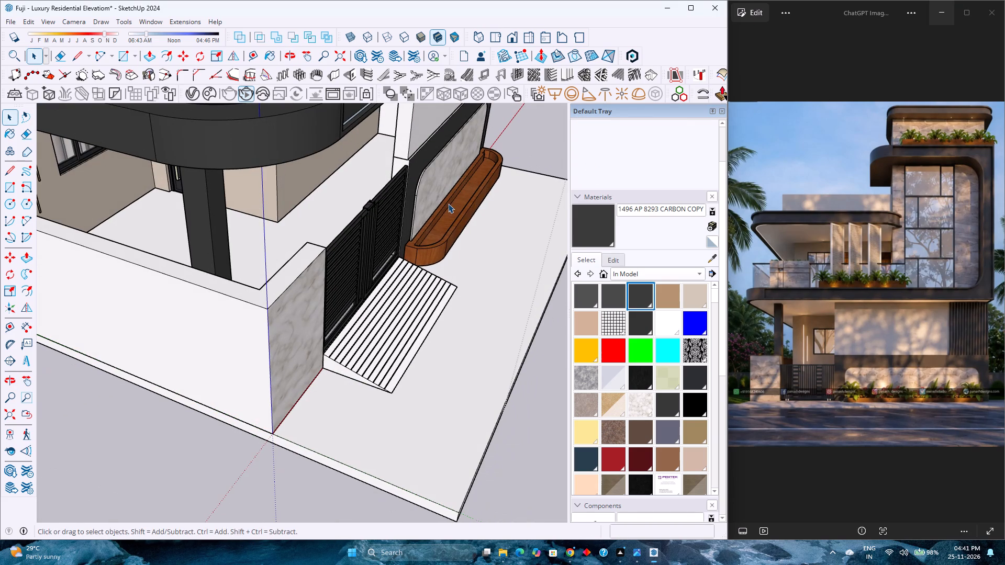
pyautogui.hotkey('ctrl', 's')
# Examine the grooved ramp against the gate, the marble boundary pier and the plinth edge from several angles.
pyautogui.scroll(-5, 412, 251)
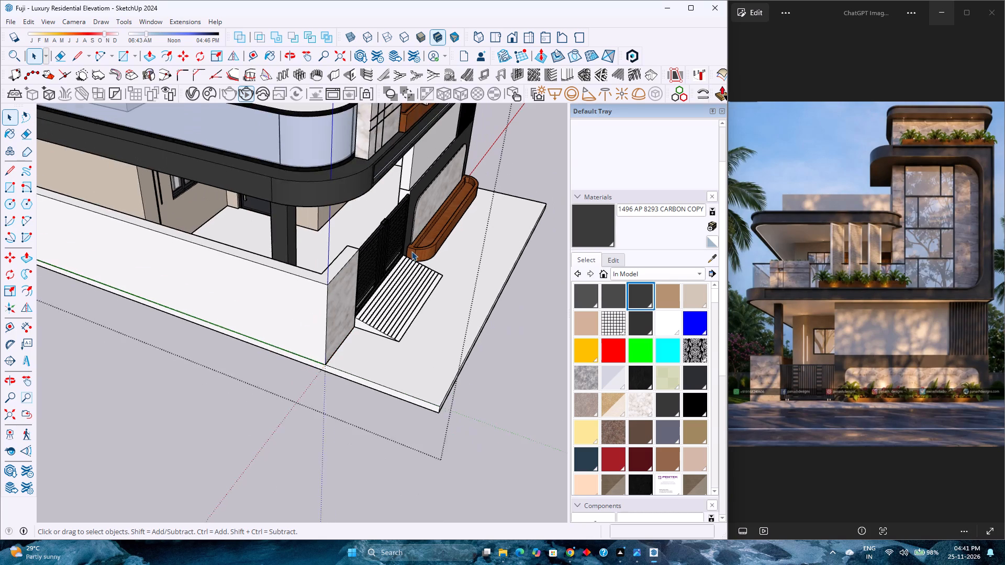
pyautogui.scroll(-2, 411, 251)
pyautogui.moveTo(415, 276); pyautogui.dragTo(261, 283, button='middle')
pyautogui.middleClick(260, 281)
pyautogui.middleClick(254, 262)
pyautogui.middleClick(254, 235)
pyautogui.scroll(4, 339, 315)
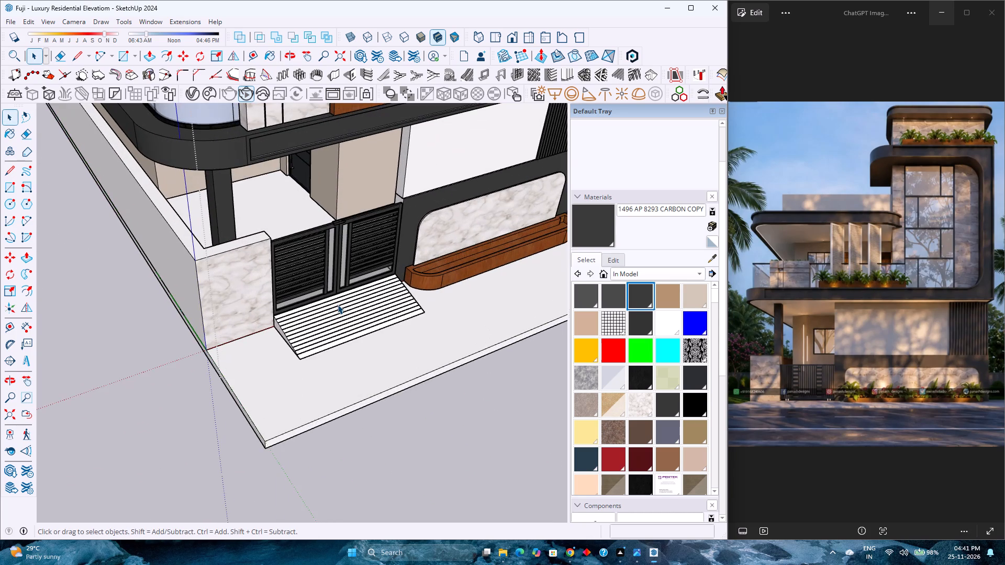
pyautogui.scroll(3, 281, 325)
pyautogui.moveTo(290, 326); pyautogui.dragTo(268, 284, button='middle')
pyautogui.middleClick(268, 282)
pyautogui.scroll(-3, 270, 276)
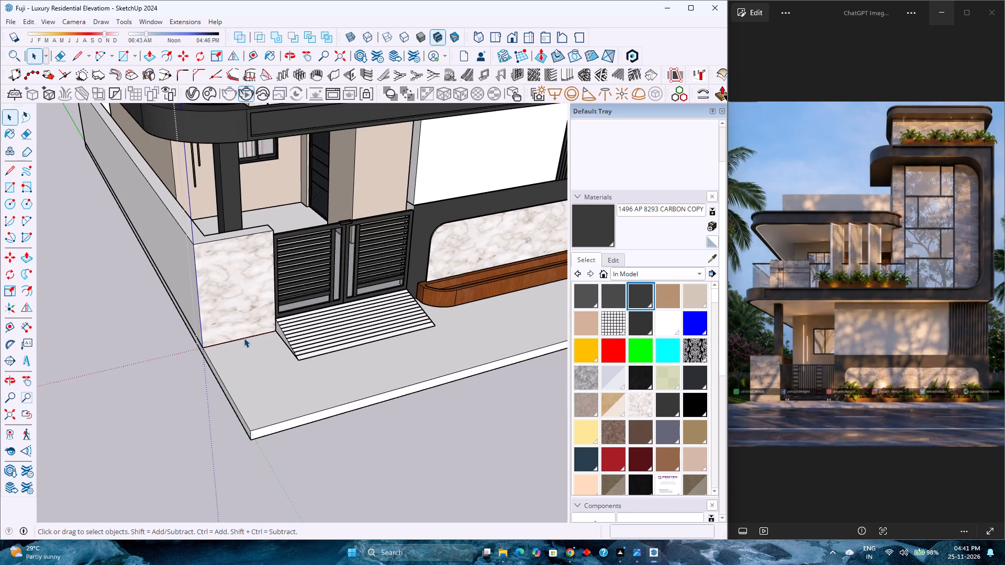
pyautogui.scroll(11, 243, 340)
pyautogui.moveTo(239, 345); pyautogui.dragTo(286, 313, button='middle')
pyautogui.middleClick(286, 313)
pyautogui.scroll(-3, 287, 312)
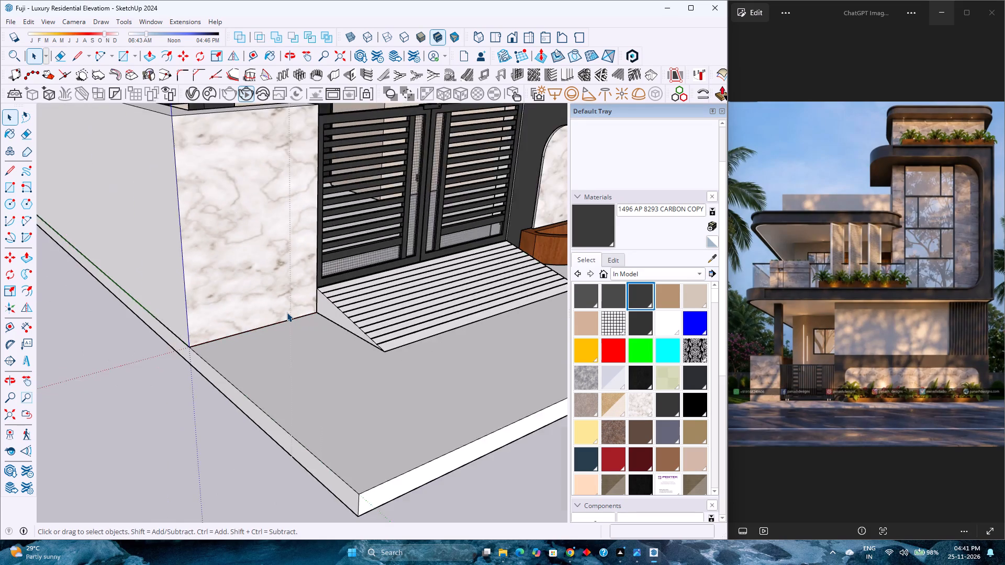
pyautogui.scroll(-12, 287, 312)
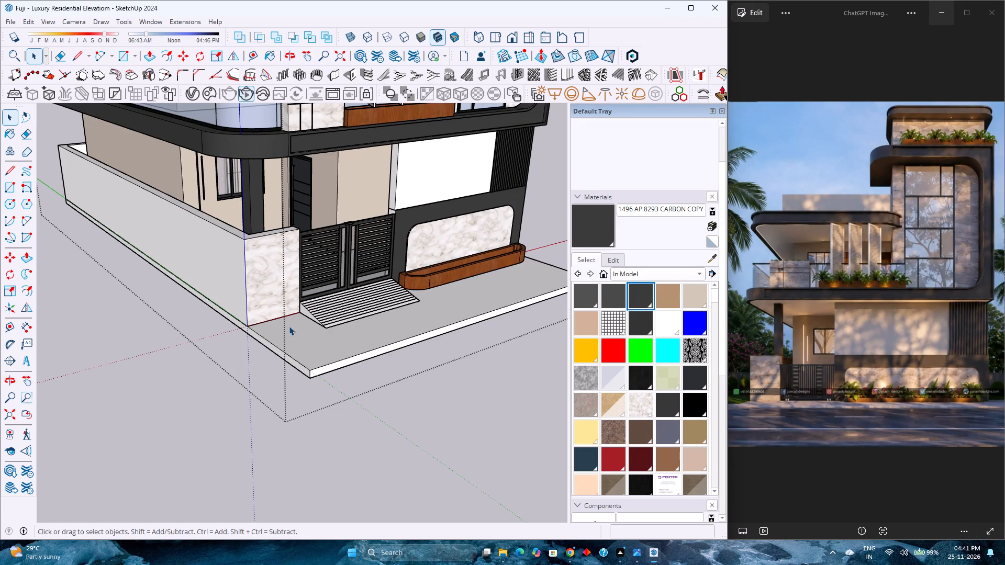
# Push the ramp's triangular end face outward across the front of the marble pier to its outer corner, and exit the group.
pyautogui.moveTo(305, 334); pyautogui.dragTo(314, 313, button='middle')
pyautogui.middleClick(314, 313)
pyautogui.scroll(9, 314, 308)
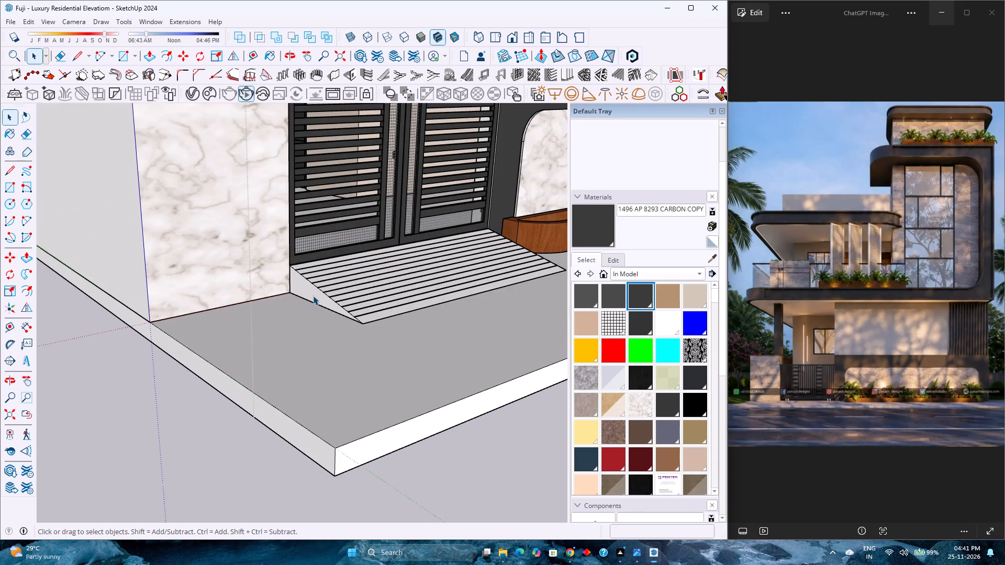
pyautogui.doubleClick(315, 293)
pyautogui.scroll(4, 315, 293)
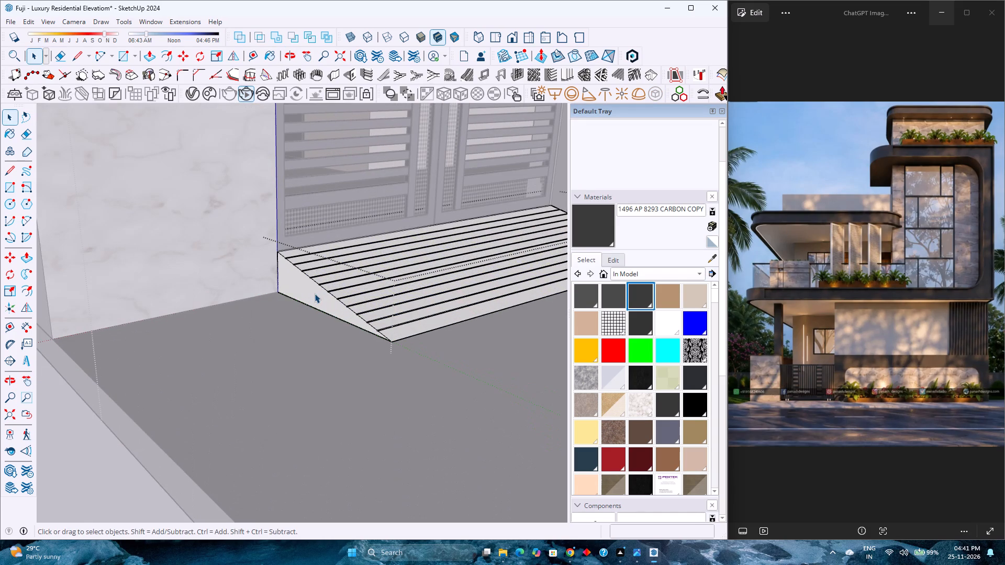
pyautogui.press('p')
pyautogui.click(315, 293)
pyautogui.scroll(-4, 160, 311)
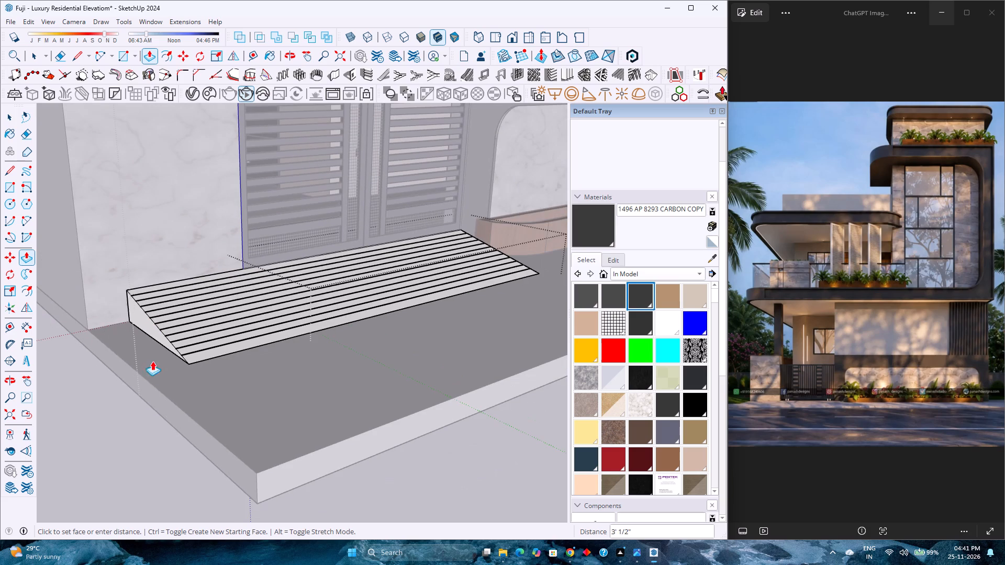
pyautogui.click(156, 391)
pyautogui.scroll(-4, 195, 360)
pyautogui.press('Escape')
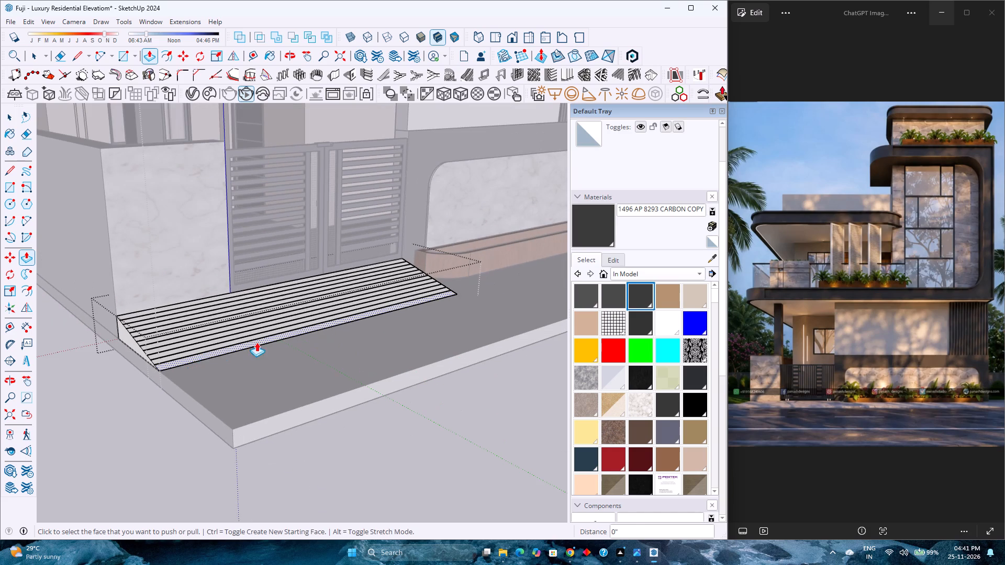
pyautogui.press('space')
pyautogui.press('Escape')
pyautogui.scroll(-4, 260, 342)
pyautogui.click(397, 484)
# Review the widened ramp and the whole front elevation from several angles against the reference rendering.
pyautogui.scroll(-3, 385, 464)
pyautogui.moveTo(377, 465); pyautogui.dragTo(269, 455, button='middle')
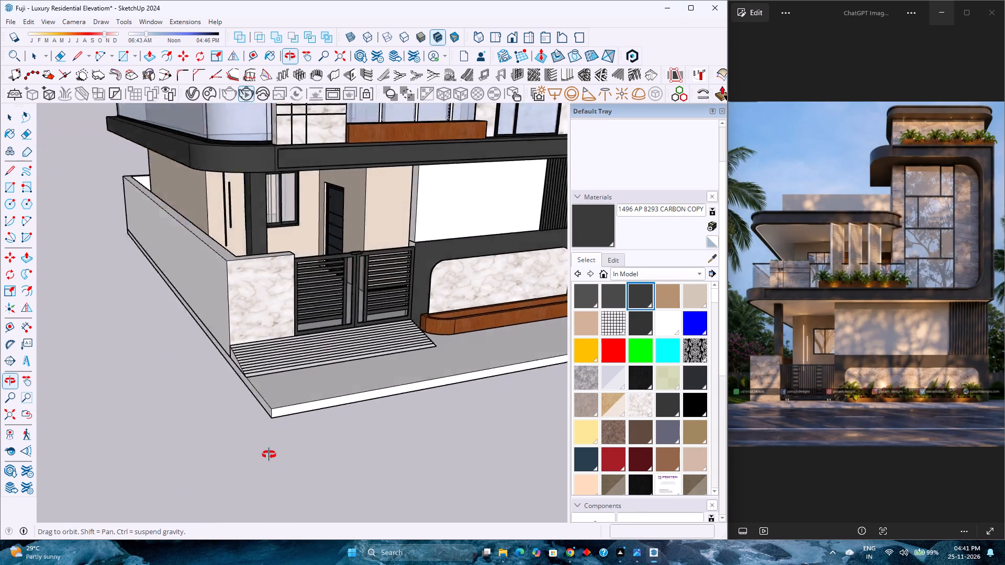
pyautogui.moveTo(269, 455); pyautogui.dragTo(188, 421, button='middle')
pyautogui.middleClick(187, 420)
pyautogui.scroll(4, 254, 403)
pyautogui.scroll(-4, 254, 403)
pyautogui.moveTo(408, 430); pyautogui.dragTo(234, 385, button='middle')
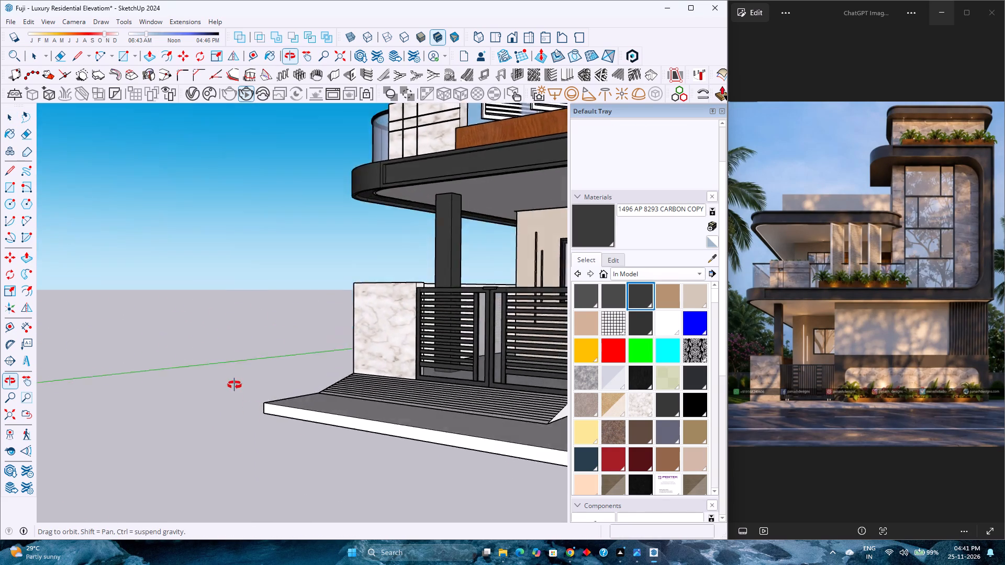
pyautogui.moveTo(234, 385); pyautogui.dragTo(503, 450, button='middle')
pyautogui.middleClick(503, 450)
pyautogui.scroll(-4, 276, 378)
pyautogui.scroll(1, 276, 379)
pyautogui.scroll(-4, 287, 388)
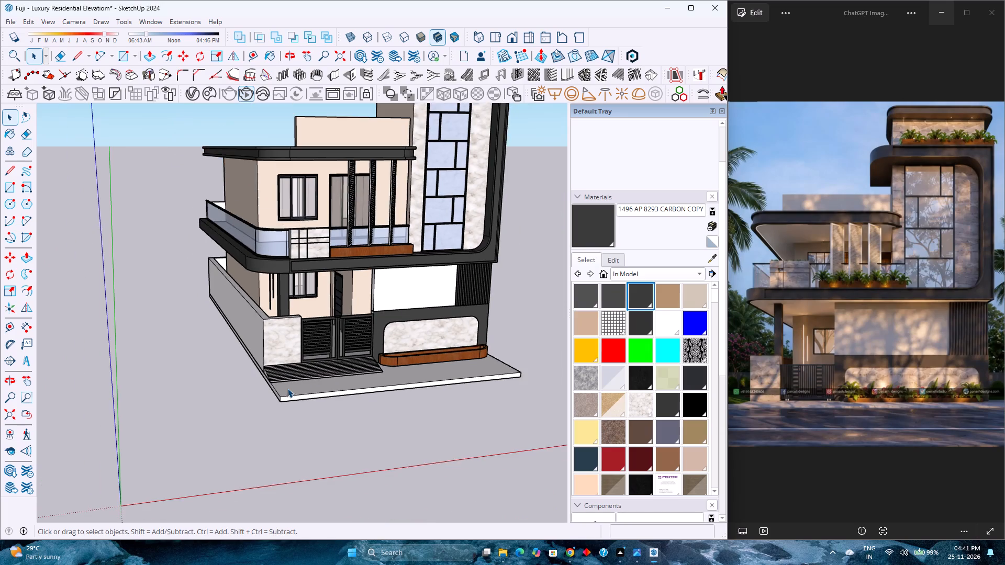
# Examine the grooved ramp and plinth up close and within the whole building, comparing them with the reference rendering.
pyautogui.scroll(3, 289, 387)
pyautogui.scroll(-4, 294, 385)
pyautogui.scroll(4, 294, 385)
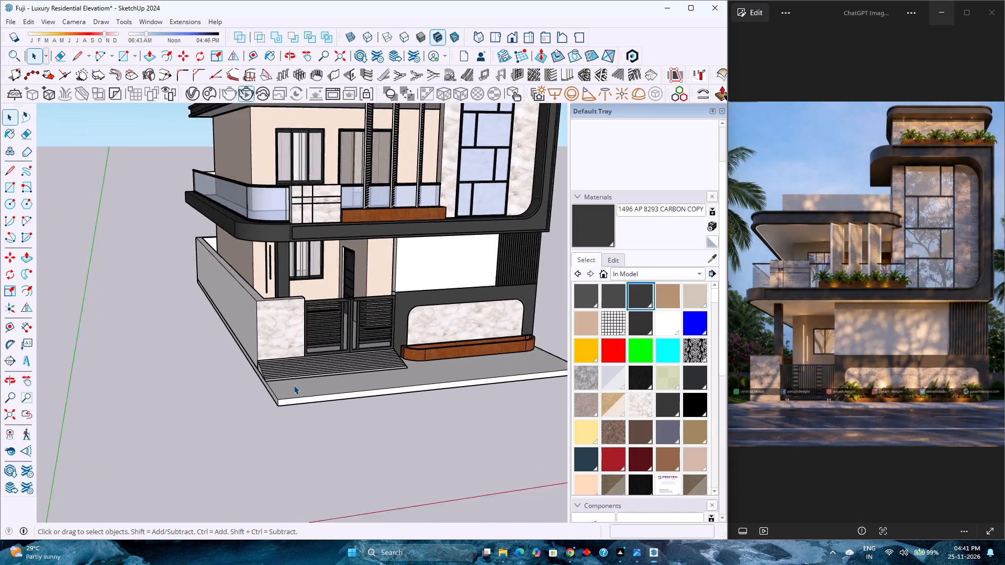
pyautogui.scroll(-4, 294, 385)
pyautogui.scroll(4, 294, 385)
pyautogui.scroll(-2, 294, 385)
pyautogui.scroll(3, 294, 385)
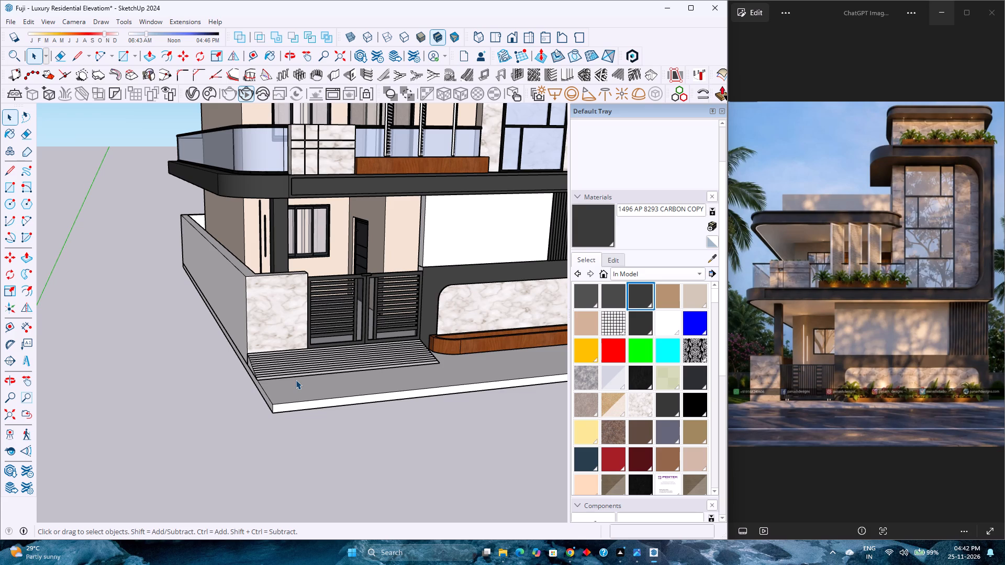
pyautogui.scroll(-5, 296, 380)
pyautogui.scroll(4, 296, 380)
pyautogui.scroll(-9, 296, 380)
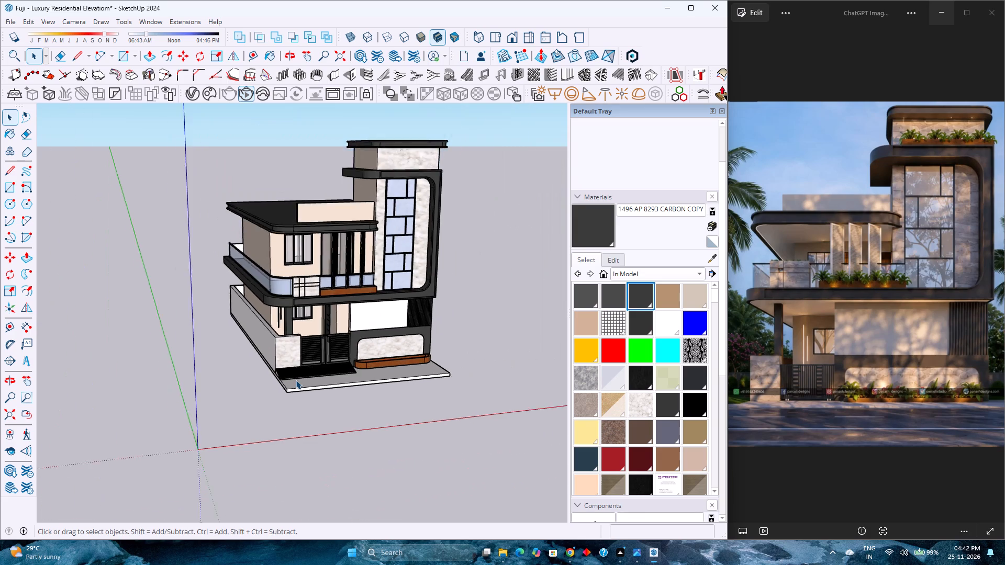
pyautogui.scroll(1, 296, 380)
pyautogui.scroll(-4, 296, 380)
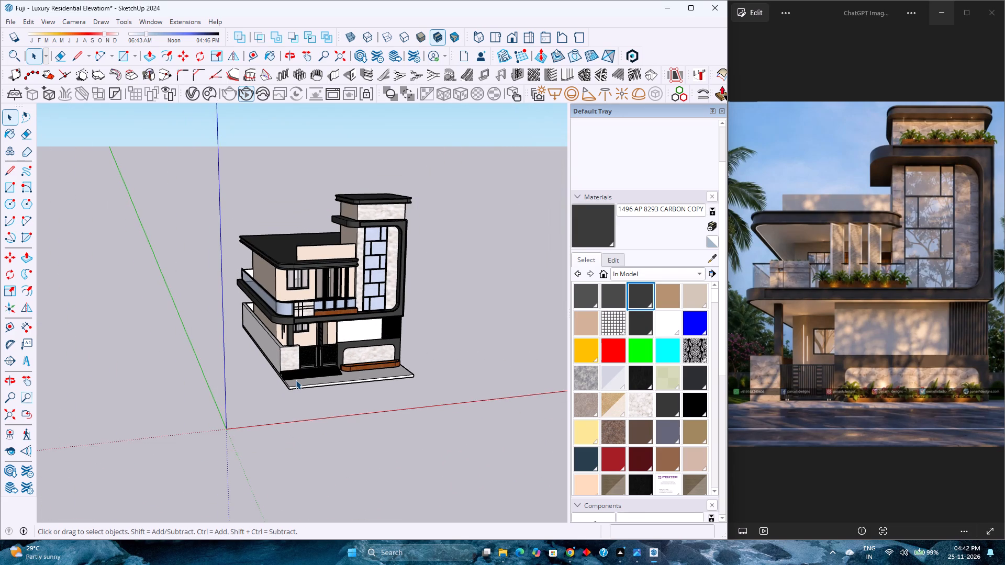
pyautogui.scroll(-4, 298, 374)
pyautogui.scroll(3, 298, 376)
pyautogui.scroll(-3, 298, 376)
pyautogui.scroll(4, 298, 376)
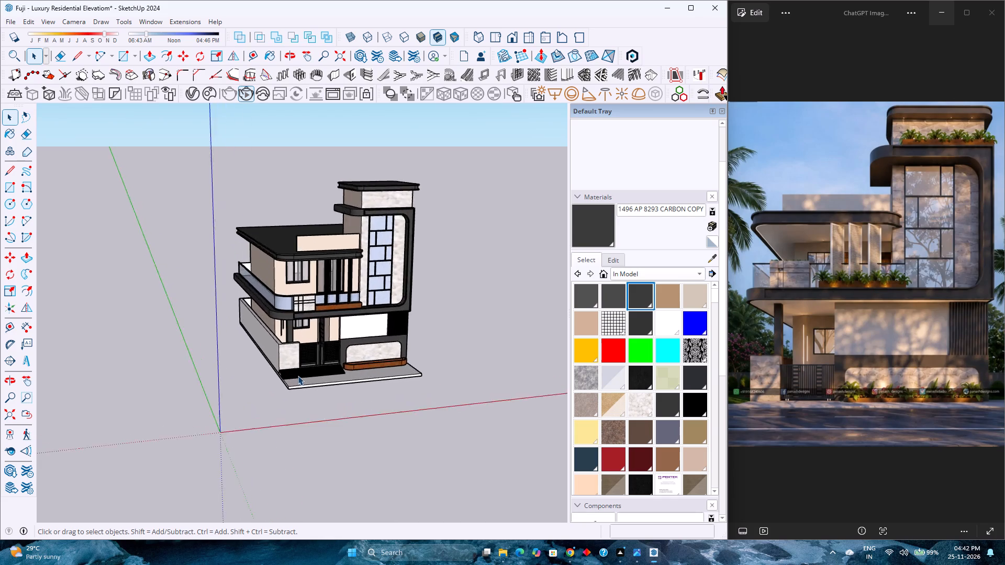
pyautogui.scroll(-5, 298, 376)
pyautogui.scroll(4, 298, 376)
# Inspect the ramp, gate and marble pier in the standard front view and from the boundary-wall corner.
pyautogui.click(510, 36)
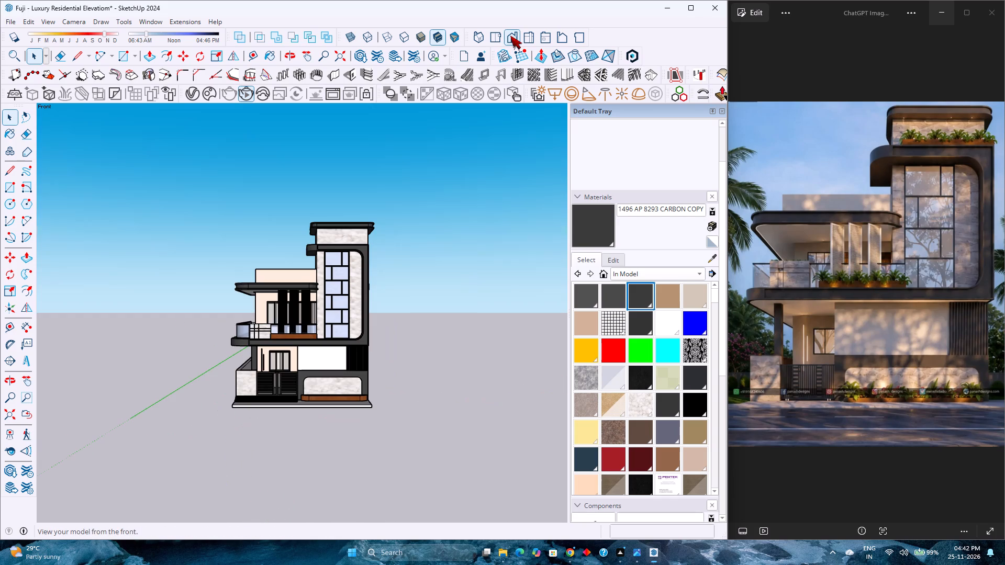
pyautogui.scroll(15, 283, 396)
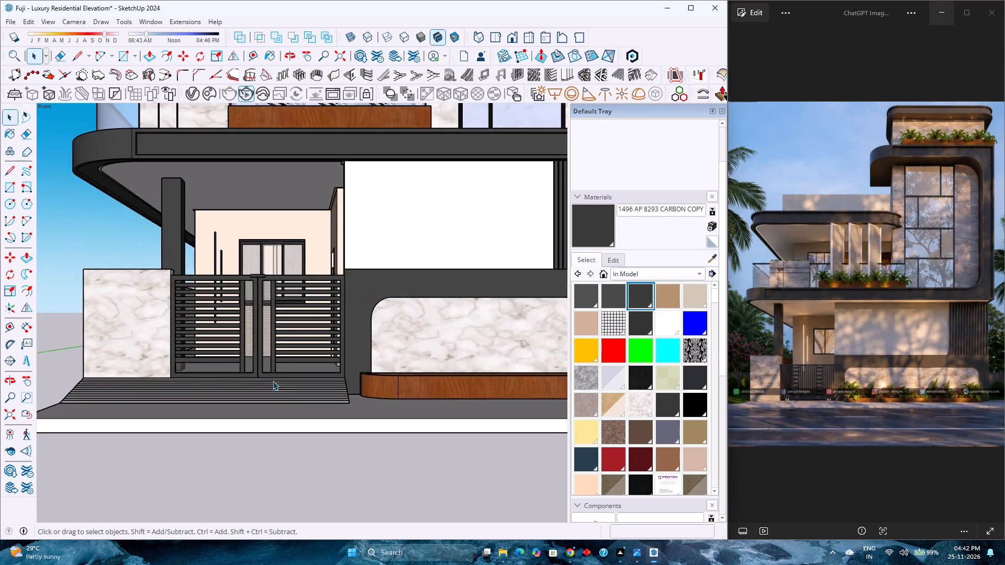
pyautogui.scroll(2, 273, 381)
pyautogui.moveTo(272, 380); pyautogui.dragTo(478, 458, button='middle')
pyautogui.middleClick(478, 458)
pyautogui.scroll(-9, 412, 402)
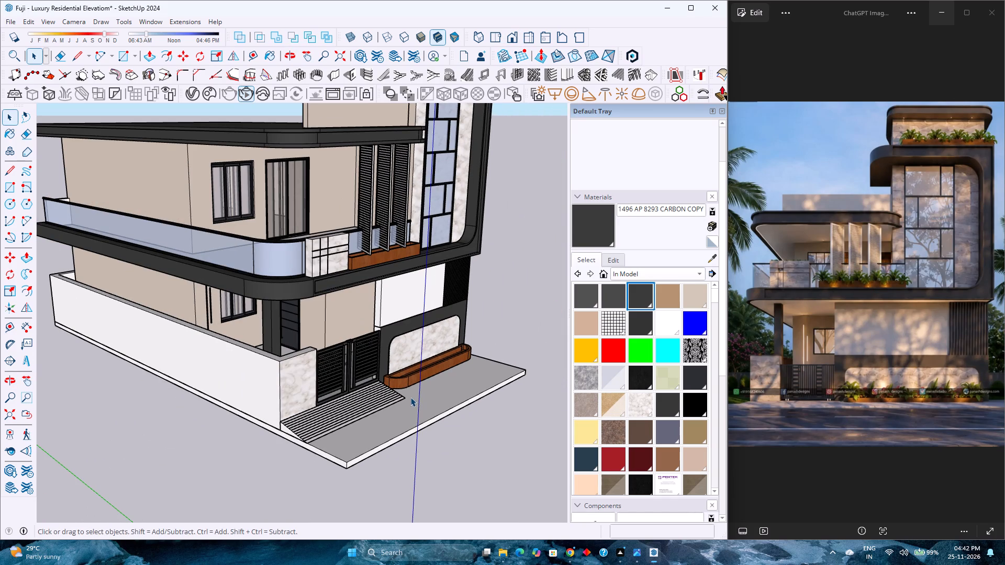
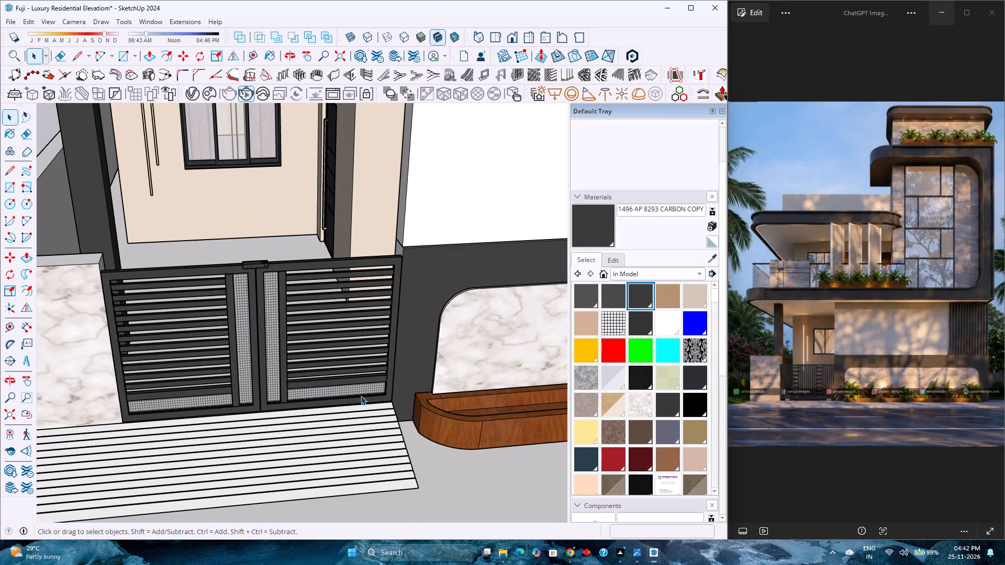
# Push/Pull the side face of the grooved entrance ramp outward 8 1/2" to the corner of the wooden planter.
pyautogui.scroll(8, 361, 395)
pyautogui.moveTo(410, 426); pyautogui.dragTo(222, 393, button='middle')
pyautogui.middleClick(222, 393)
pyautogui.scroll(-3, 349, 423)
pyautogui.doubleClick(367, 456)
pyautogui.scroll(4, 367, 456)
pyautogui.doubleClick(367, 456)
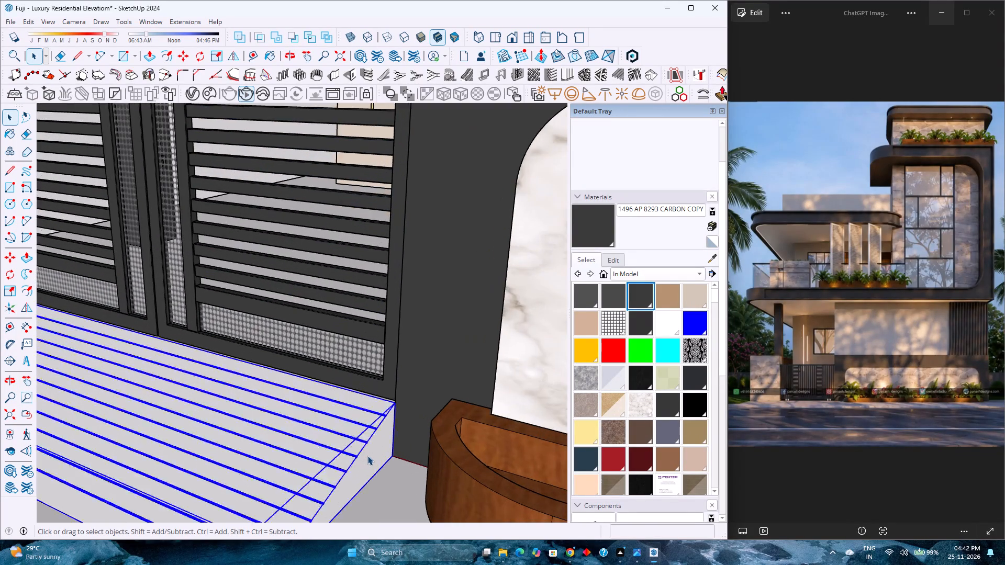
pyautogui.click(372, 454)
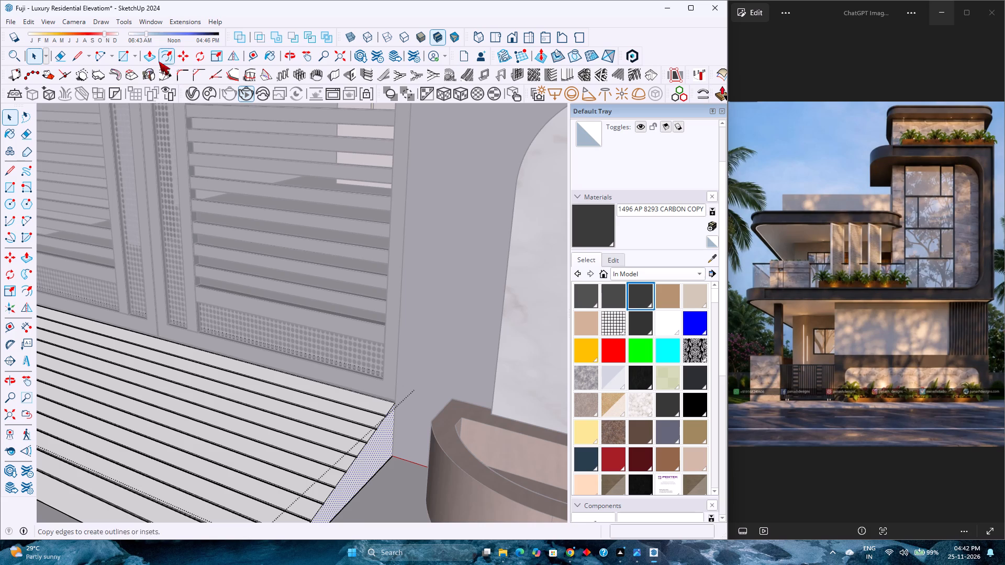
pyautogui.click(153, 56)
pyautogui.click(377, 446)
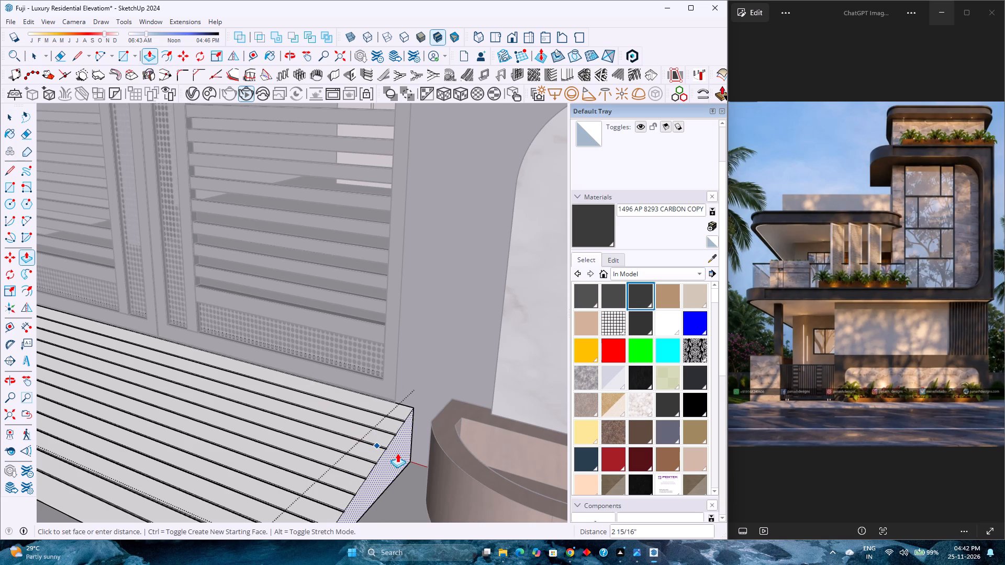
pyautogui.moveTo(401, 450); pyautogui.dragTo(565, 477, button='middle')
pyautogui.middleClick(565, 477)
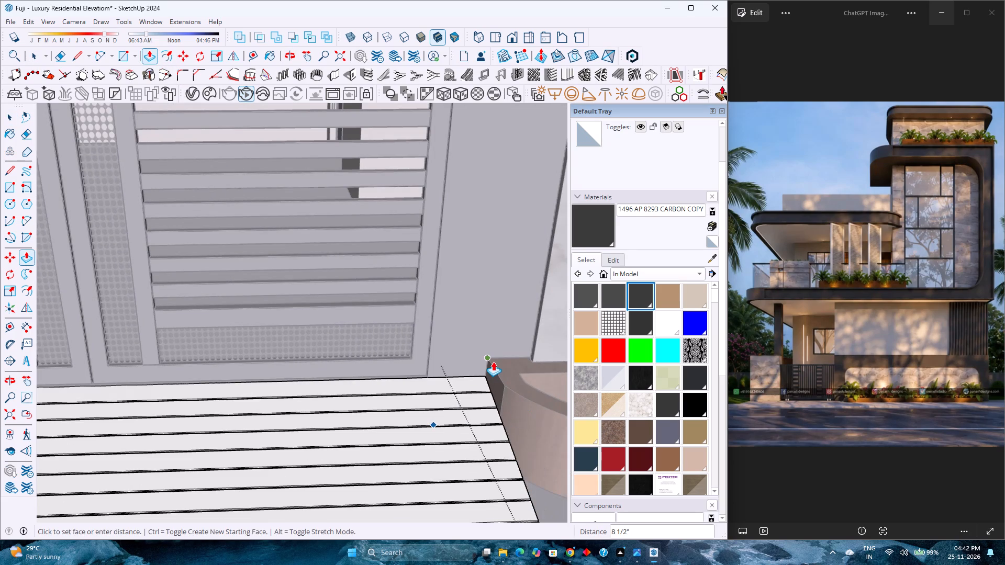
pyautogui.click(493, 361)
pyautogui.scroll(-14, 459, 382)
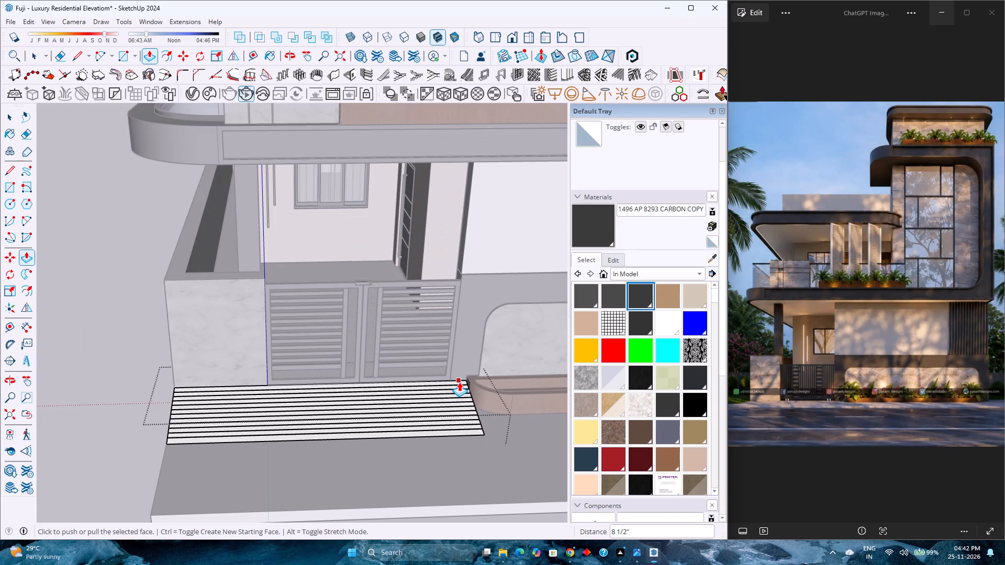
pyautogui.press('space')
pyautogui.scroll(-4, 459, 382)
pyautogui.press('Escape')
pyautogui.scroll(-4, 459, 382)
pyautogui.click(429, 478)
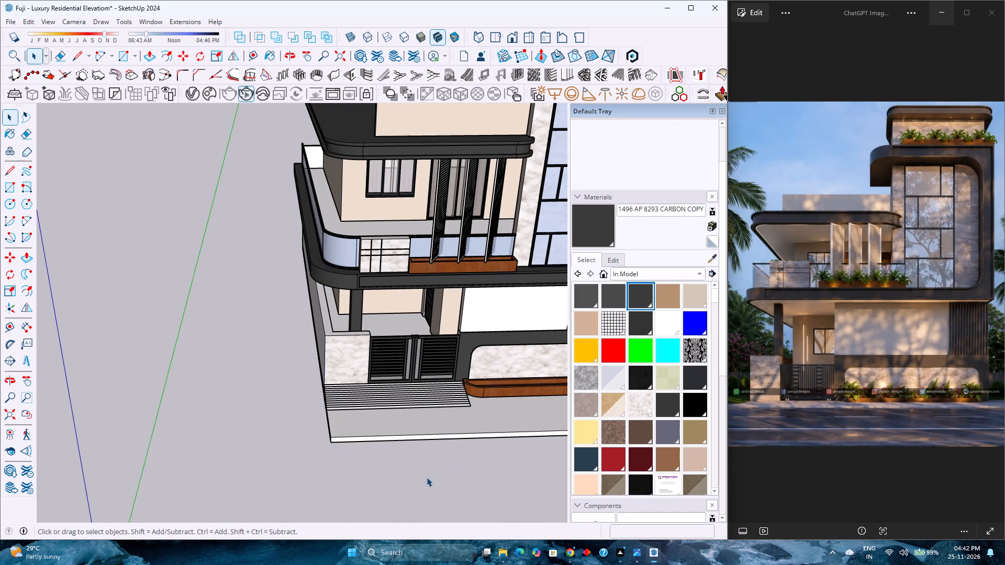
# Save the model.
pyautogui.scroll(-1, 427, 459)
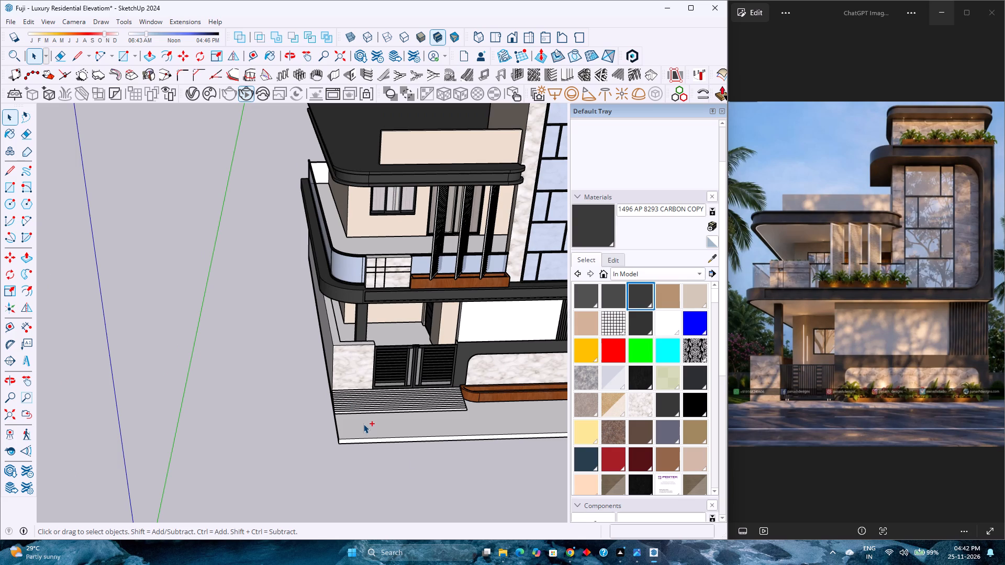
pyautogui.hotkey('ctrl', 's')
# Paint the blank white front wall panel on the ground floor with the 1755 AP K184 Brass Olive-N material.
pyautogui.scroll(-5, 397, 382)
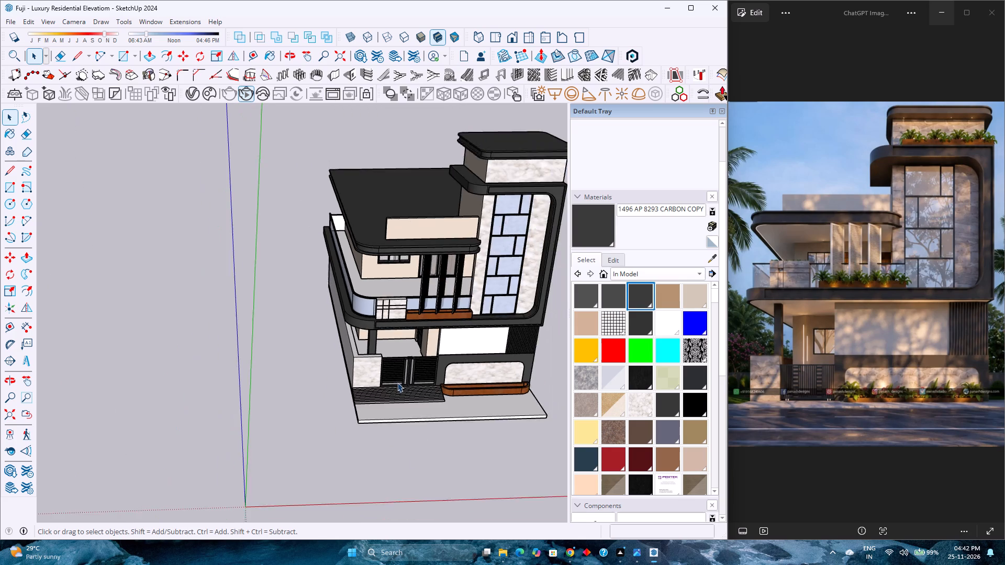
pyautogui.scroll(-2, 397, 382)
pyautogui.click(516, 39)
pyautogui.scroll(2, 291, 369)
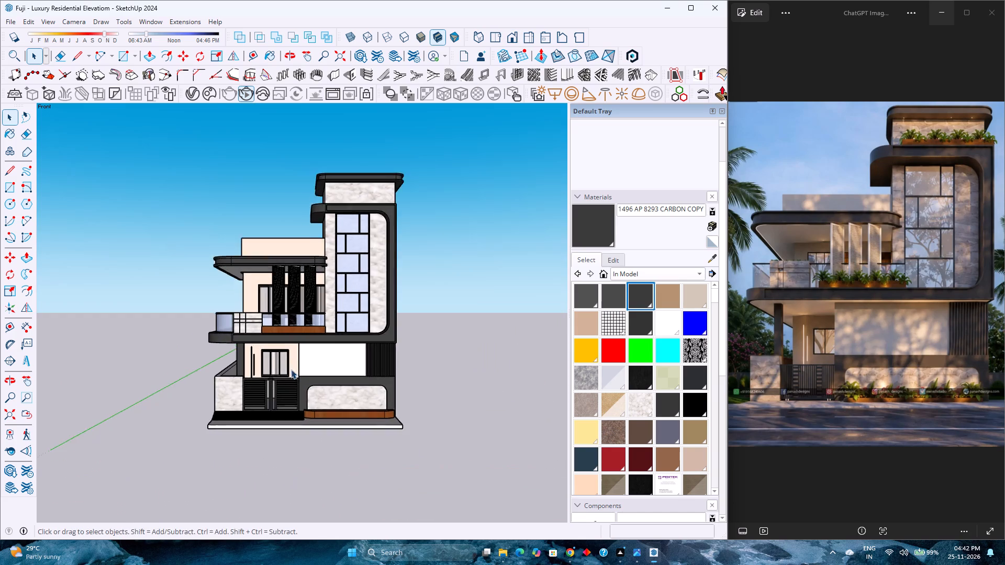
pyautogui.scroll(7, 291, 369)
pyautogui.scroll(2, 385, 350)
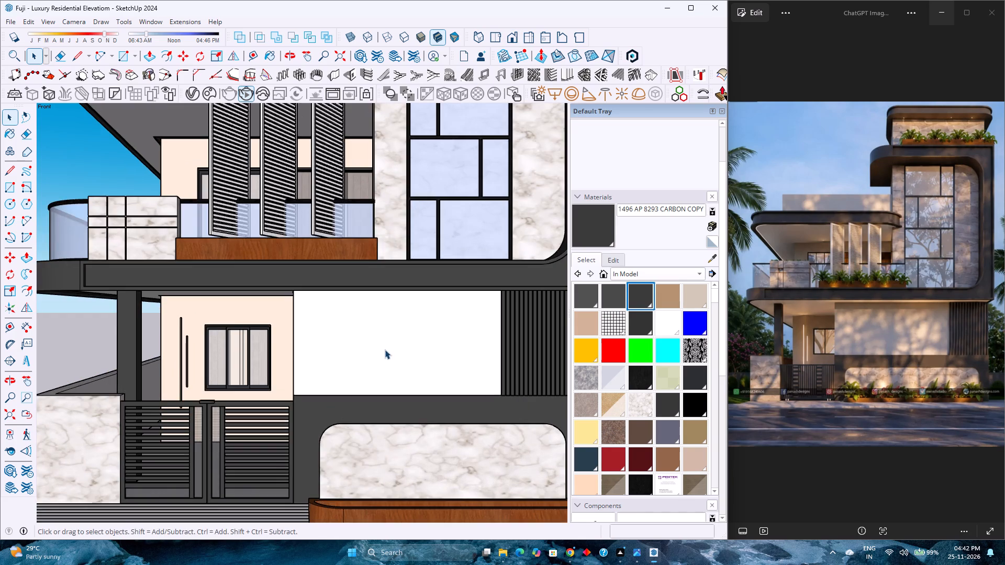
pyautogui.moveTo(385, 349); pyautogui.dragTo(375, 395, button='middle')
pyautogui.middleClick(375, 395)
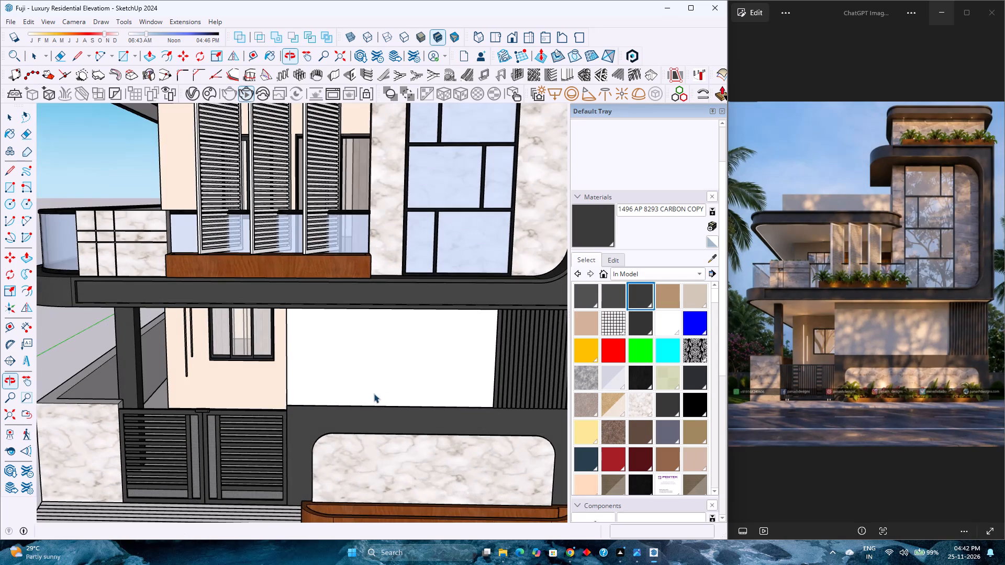
pyautogui.doubleClick(374, 369)
pyautogui.click(374, 369)
pyautogui.doubleClick(374, 369)
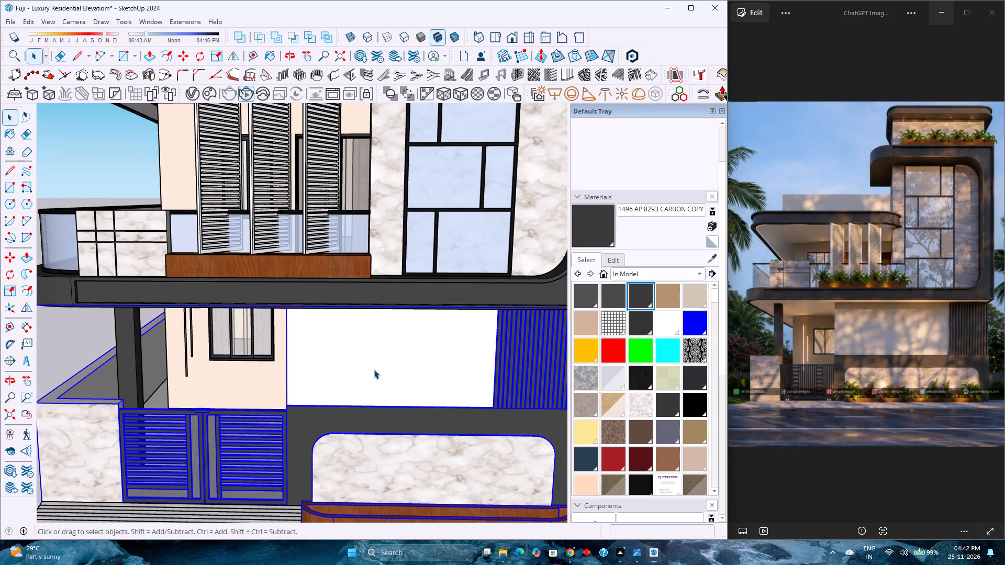
pyautogui.click(374, 369)
pyautogui.click(374, 369)
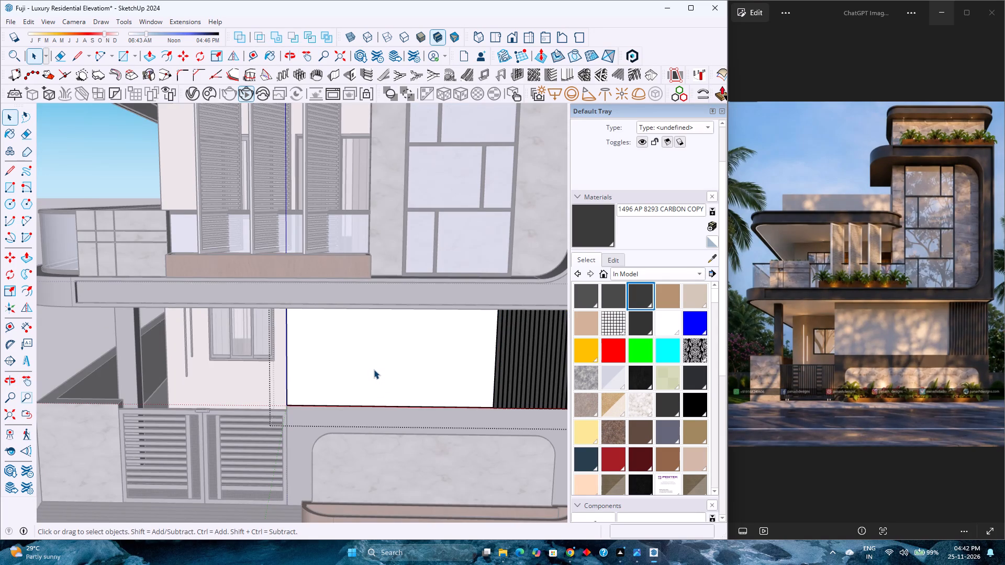
pyautogui.click(588, 323)
pyautogui.click(702, 296)
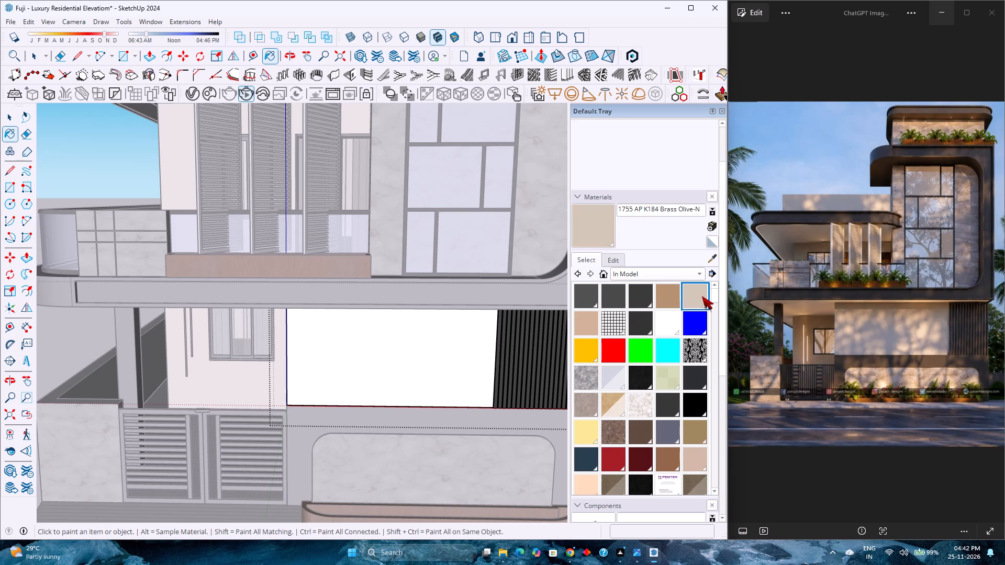
pyautogui.click(435, 341)
pyautogui.scroll(-3, 426, 348)
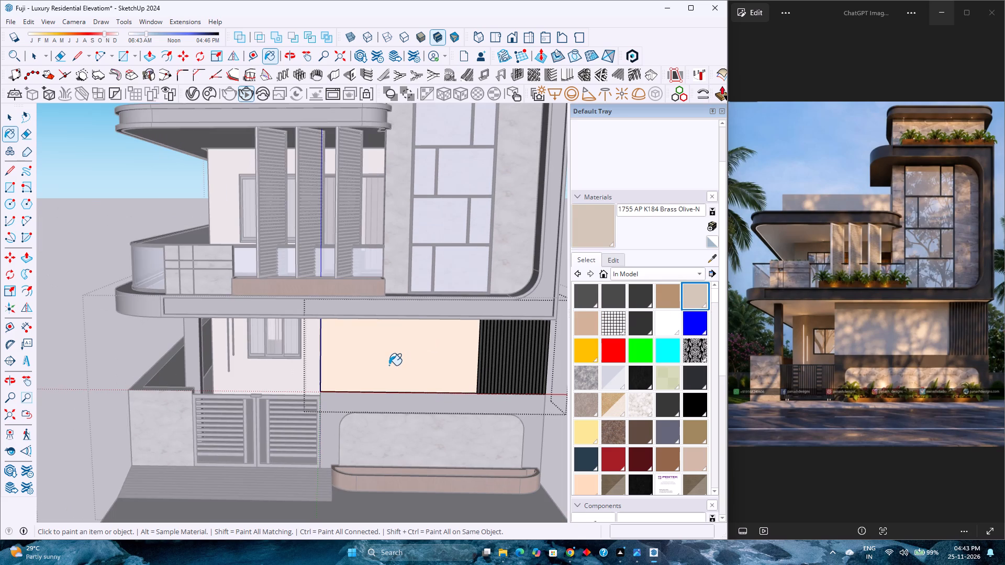
# Paint the narrow white side face of the same ground-floor wall with 1755 AP K184 Brass Olive-N and exit the group.
pyautogui.scroll(4, 389, 365)
pyautogui.moveTo(387, 366); pyautogui.dragTo(699, 337, button='middle')
pyautogui.middleClick(701, 337)
pyautogui.scroll(2, 349, 364)
pyautogui.click(356, 359)
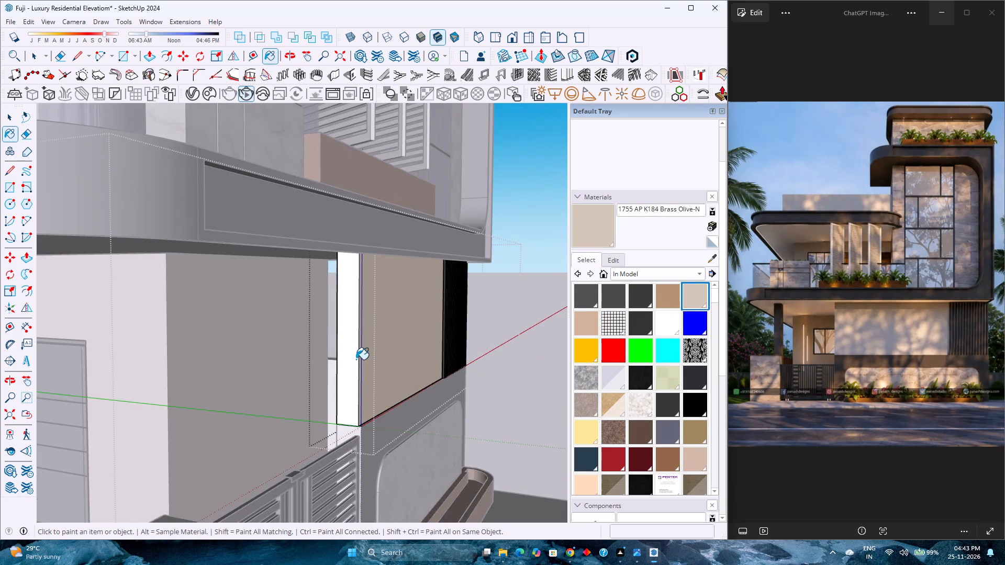
pyautogui.moveTo(342, 362); pyautogui.dragTo(284, 363, button='middle')
pyautogui.middleClick(281, 363)
pyautogui.moveTo(276, 363); pyautogui.dragTo(267, 364, button='middle')
pyautogui.scroll(-5, 264, 365)
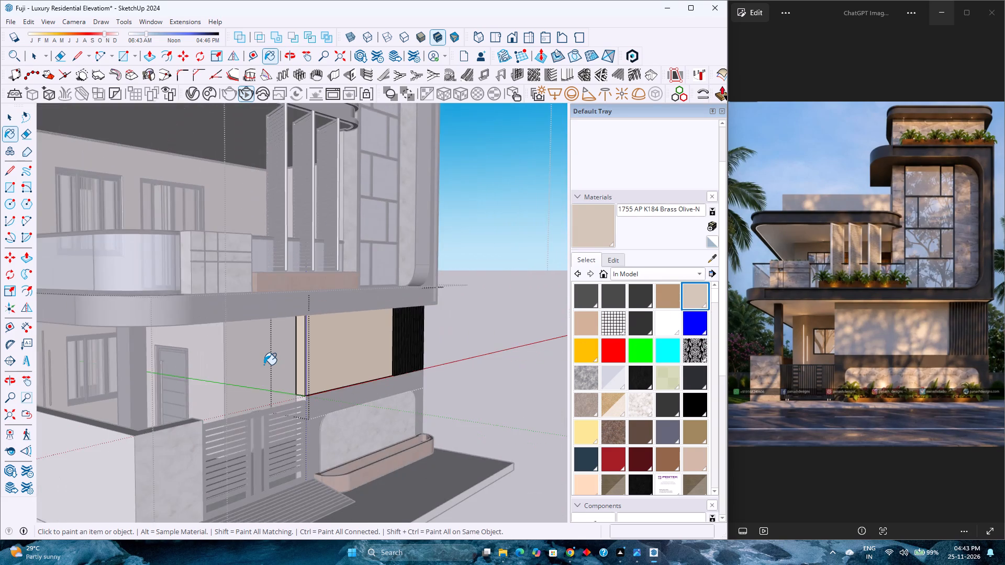
pyautogui.scroll(-3, 264, 365)
pyautogui.press('space')
pyautogui.click(476, 352)
pyautogui.scroll(-3, 476, 352)
pyautogui.click(476, 352)
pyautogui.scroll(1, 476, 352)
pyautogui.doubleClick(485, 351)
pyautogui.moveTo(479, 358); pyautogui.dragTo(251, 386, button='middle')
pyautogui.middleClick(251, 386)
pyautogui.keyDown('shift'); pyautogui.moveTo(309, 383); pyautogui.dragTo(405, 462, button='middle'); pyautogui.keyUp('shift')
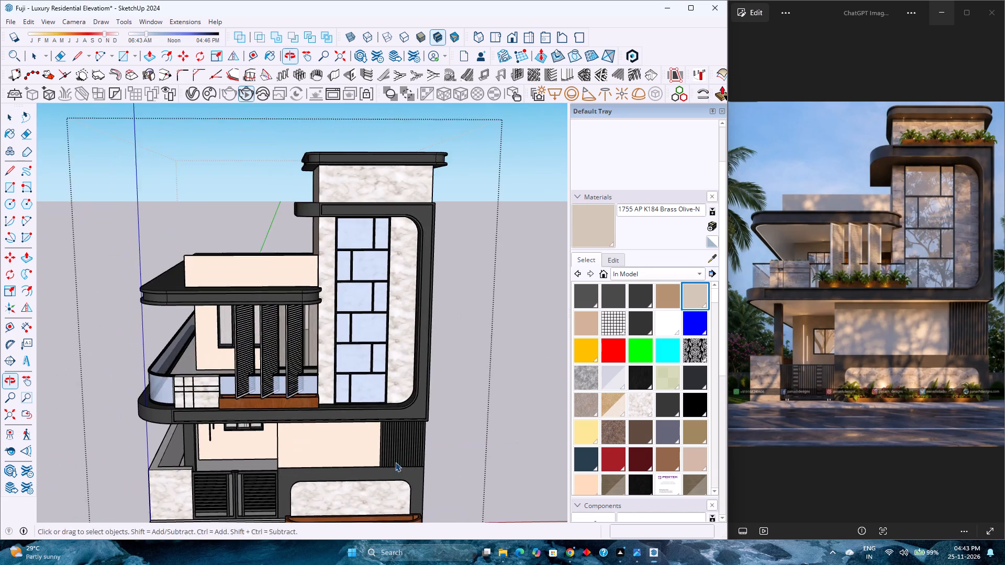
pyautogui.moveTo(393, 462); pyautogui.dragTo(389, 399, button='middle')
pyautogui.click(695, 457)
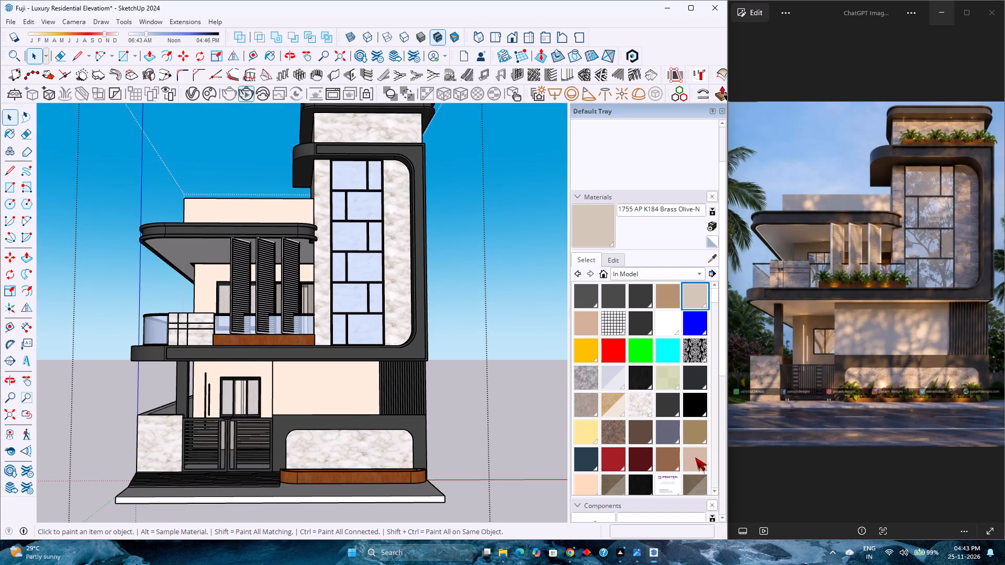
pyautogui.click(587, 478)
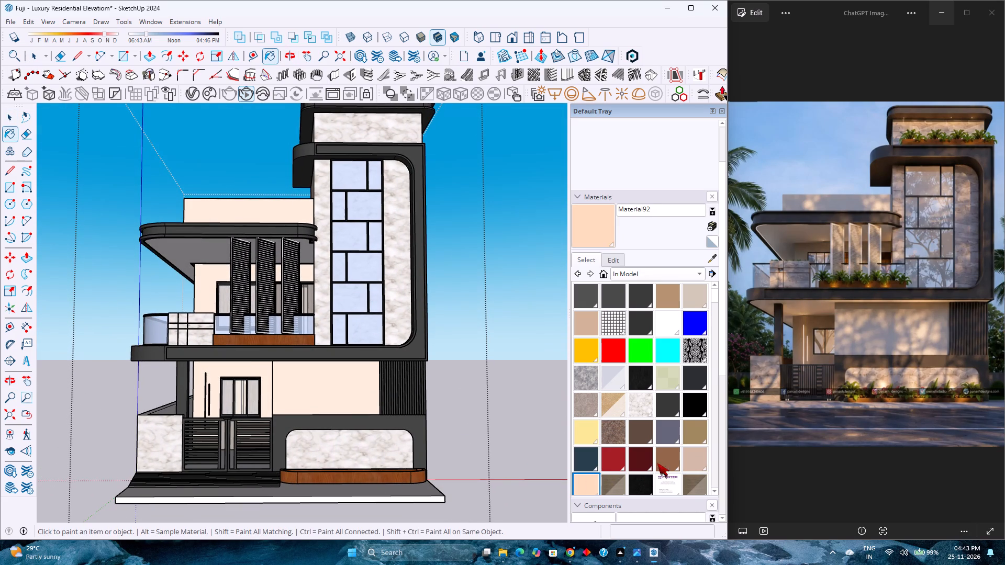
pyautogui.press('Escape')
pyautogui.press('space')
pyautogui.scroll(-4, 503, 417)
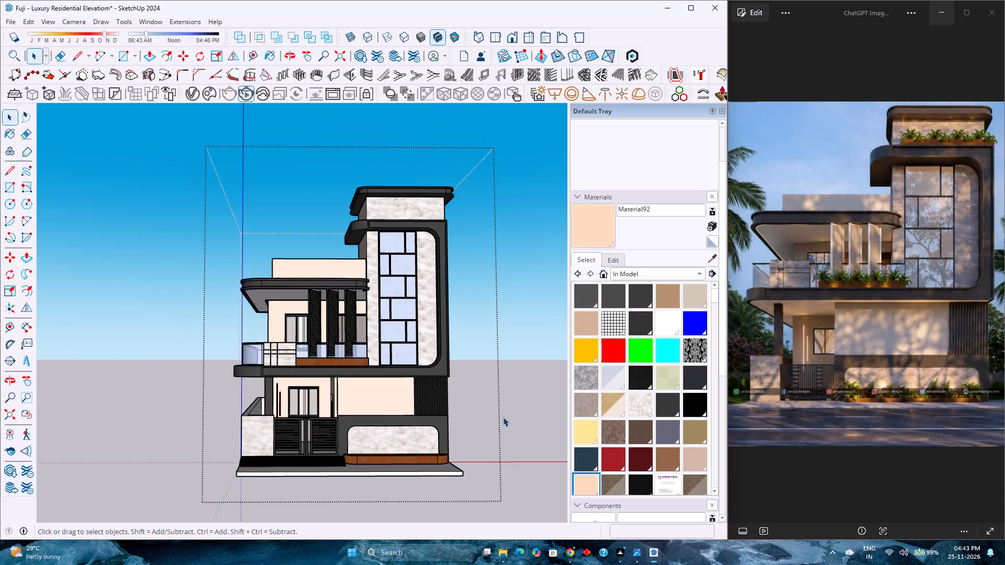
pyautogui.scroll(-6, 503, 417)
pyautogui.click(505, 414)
# Show the building in front view and save the model.
pyautogui.scroll(1, 480, 402)
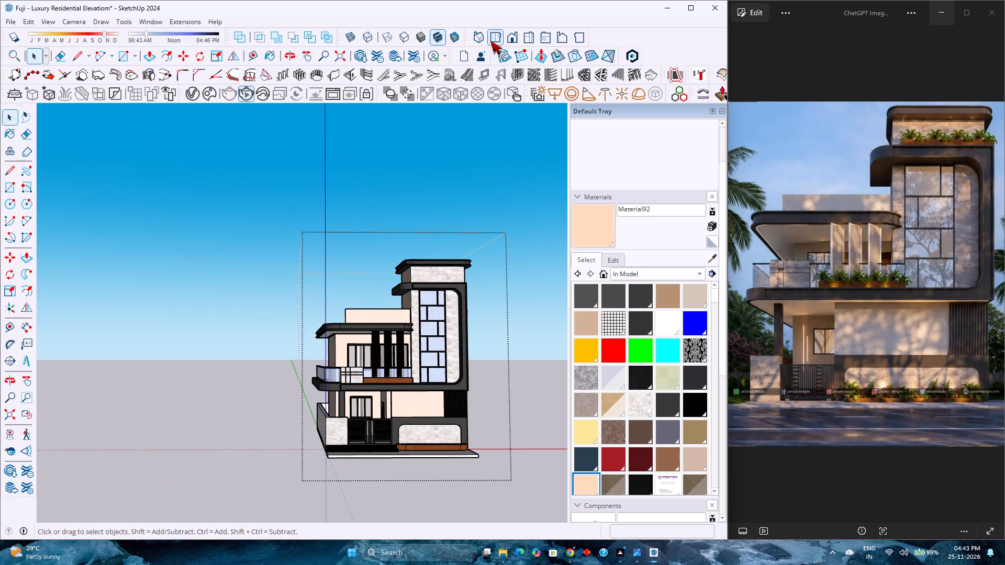
pyautogui.click(507, 41)
pyautogui.scroll(6, 302, 326)
pyautogui.scroll(-2, 302, 325)
pyautogui.scroll(2, 302, 325)
pyautogui.hotkey('ctrl', 's')
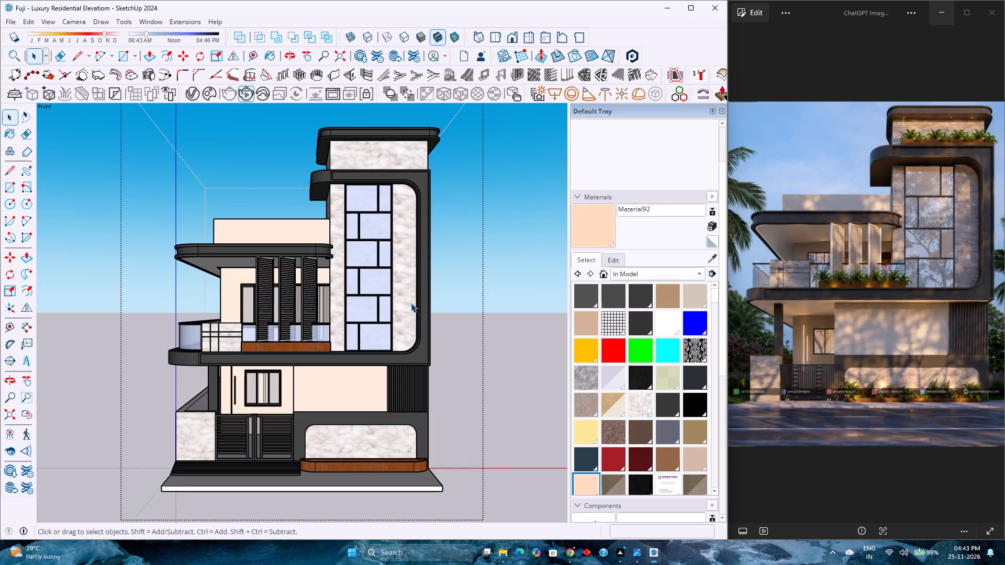
# Paint the tower's marble wall around the tall window with Stone Vein Gray from the Stone material collection.
pyautogui.doubleClick(411, 303)
pyautogui.scroll(2, 411, 303)
pyautogui.click(410, 303)
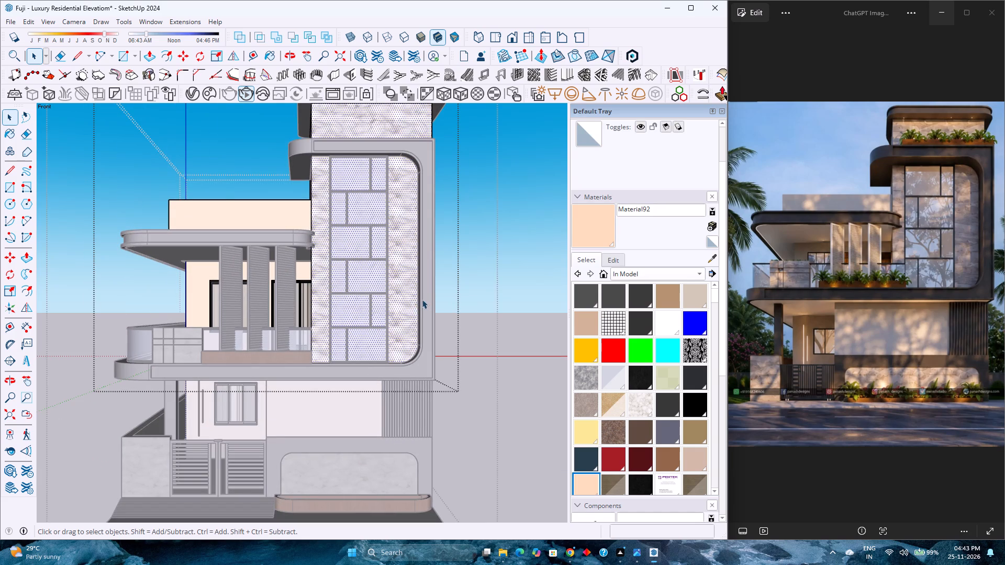
pyautogui.scroll(10, 363, 329)
pyautogui.click(639, 275)
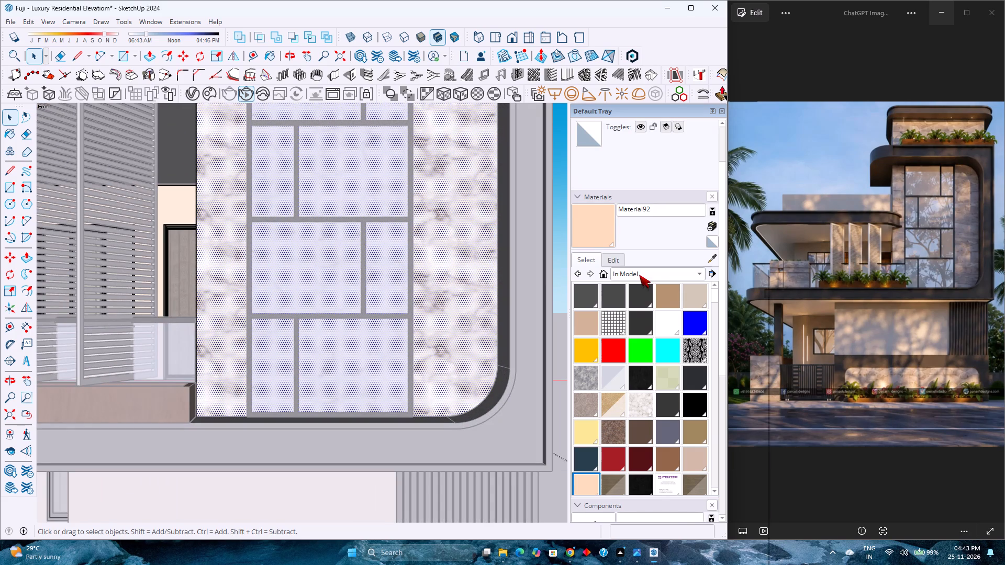
pyautogui.scroll(-4, 650, 558)
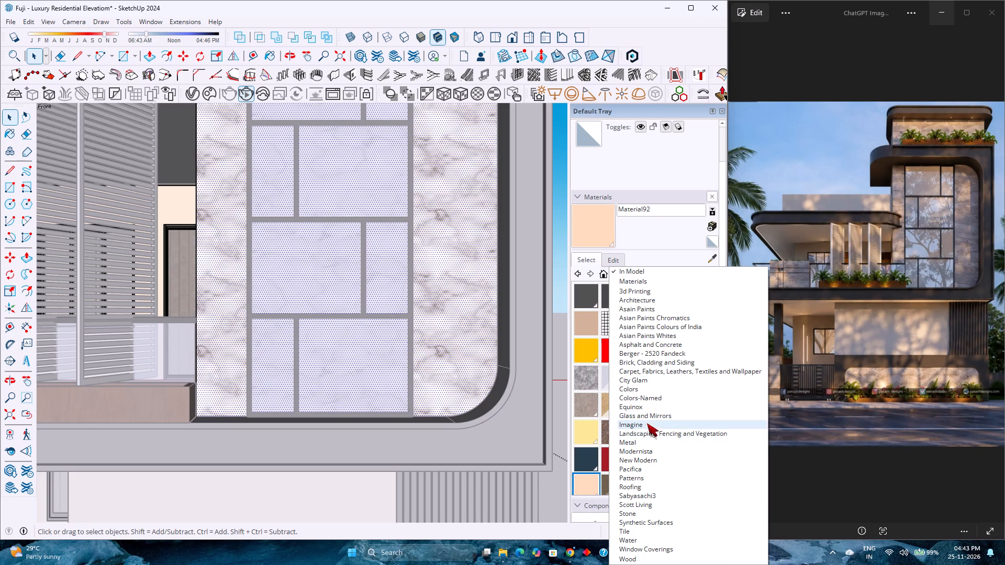
pyautogui.click(635, 513)
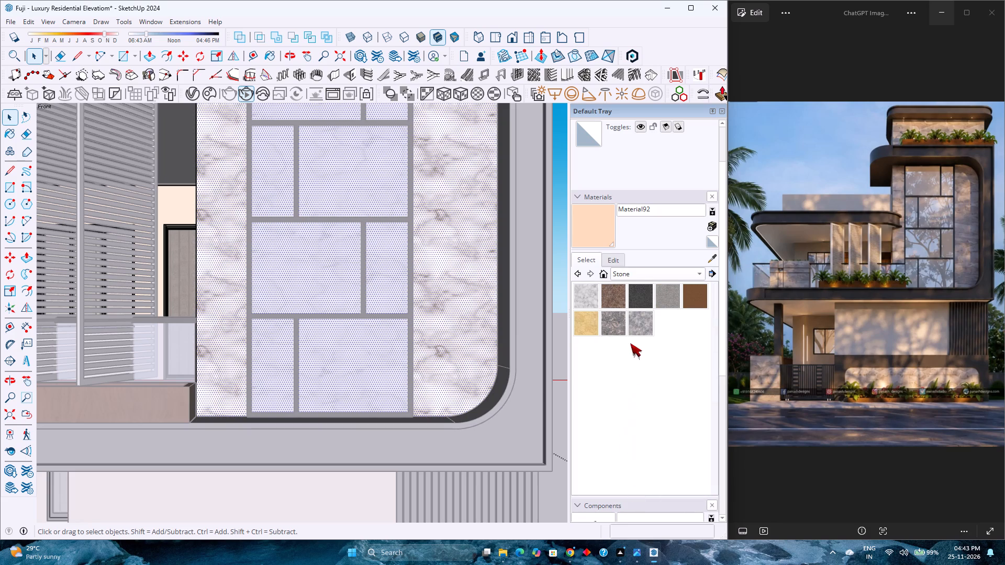
pyautogui.click(643, 321)
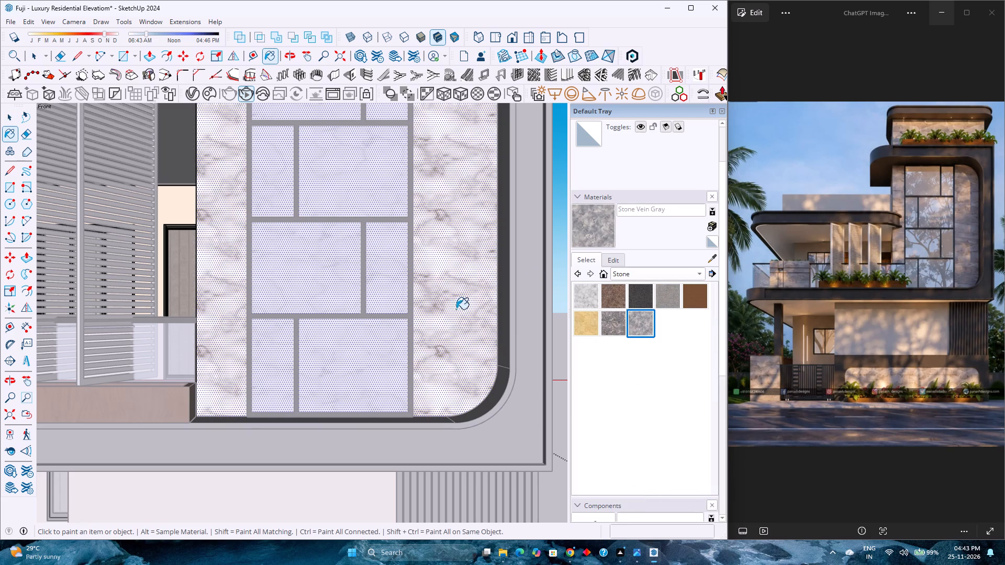
pyautogui.click(465, 309)
pyautogui.scroll(-7, 457, 352)
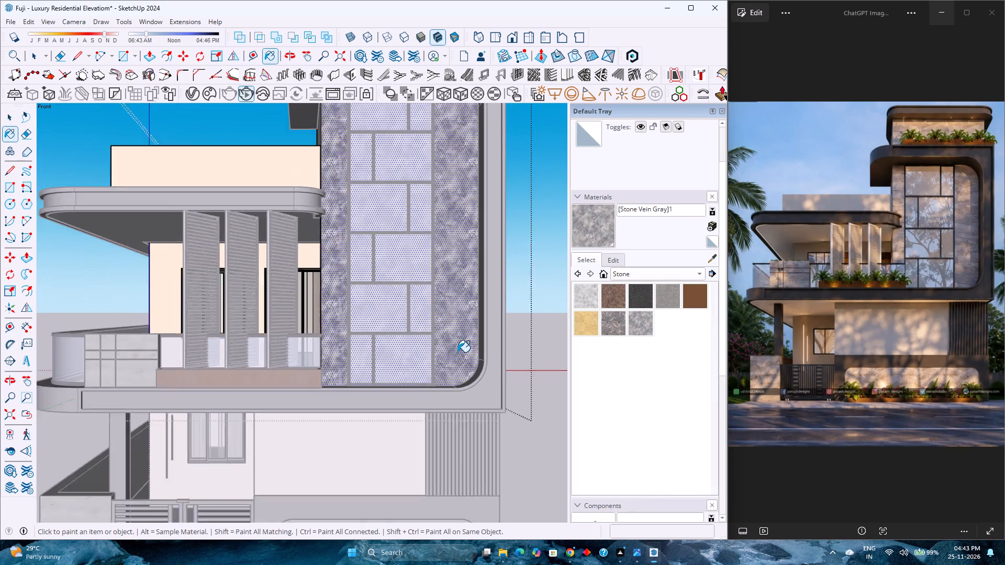
pyautogui.scroll(-5, 457, 352)
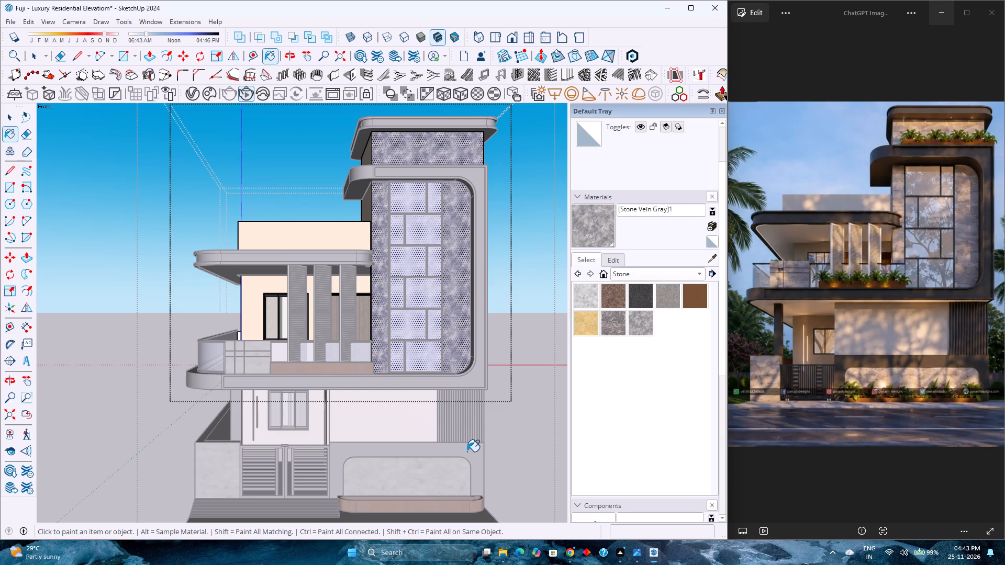
pyautogui.press('space')
pyautogui.press('Escape')
# Open the ground-floor group containing the marble compound wall panels for editing.
pyautogui.doubleClick(452, 477)
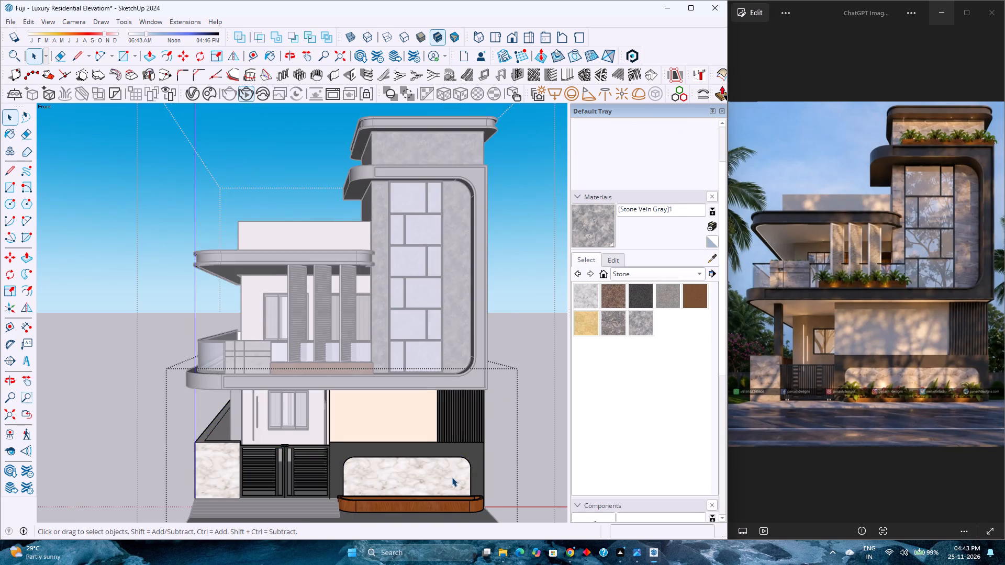
pyautogui.scroll(3, 452, 477)
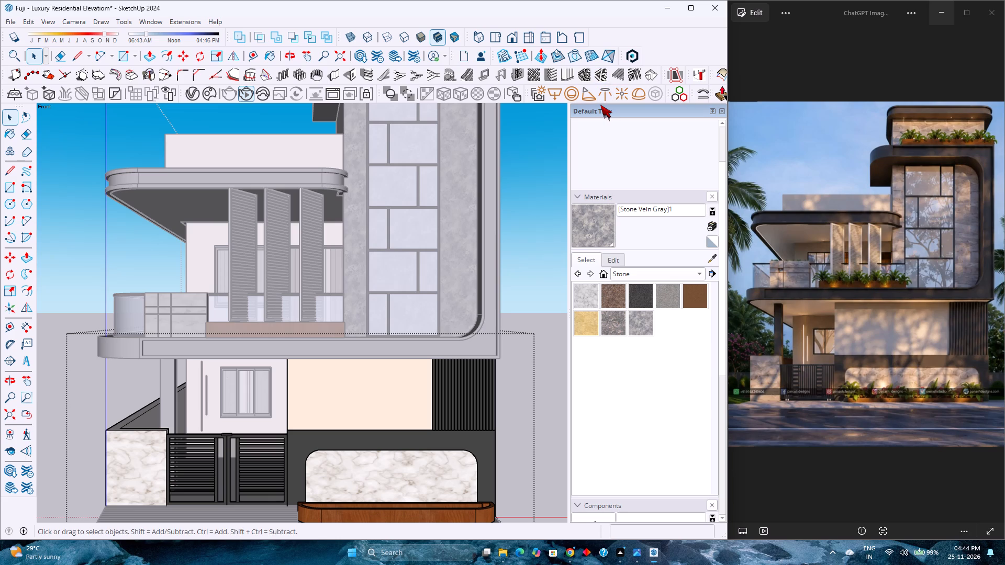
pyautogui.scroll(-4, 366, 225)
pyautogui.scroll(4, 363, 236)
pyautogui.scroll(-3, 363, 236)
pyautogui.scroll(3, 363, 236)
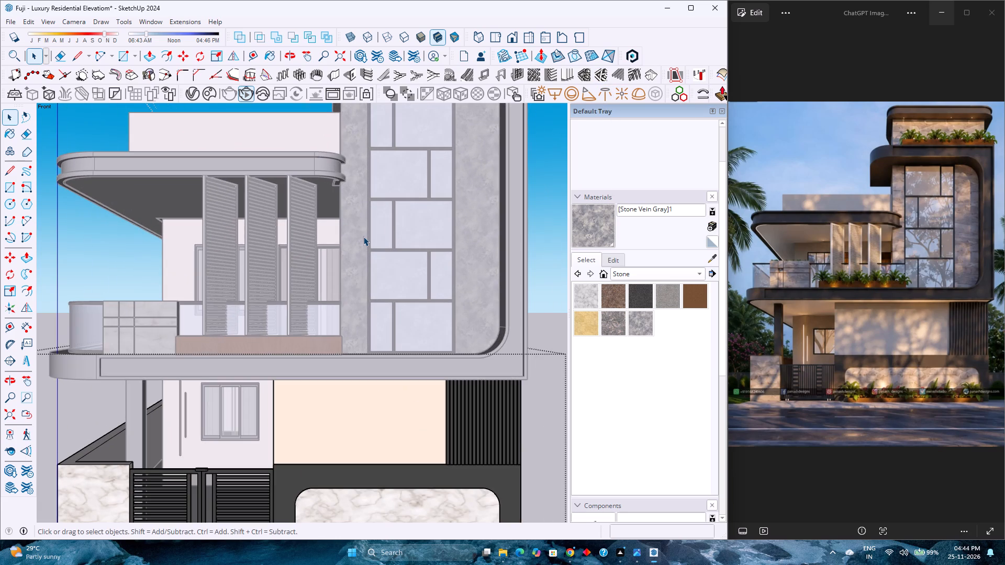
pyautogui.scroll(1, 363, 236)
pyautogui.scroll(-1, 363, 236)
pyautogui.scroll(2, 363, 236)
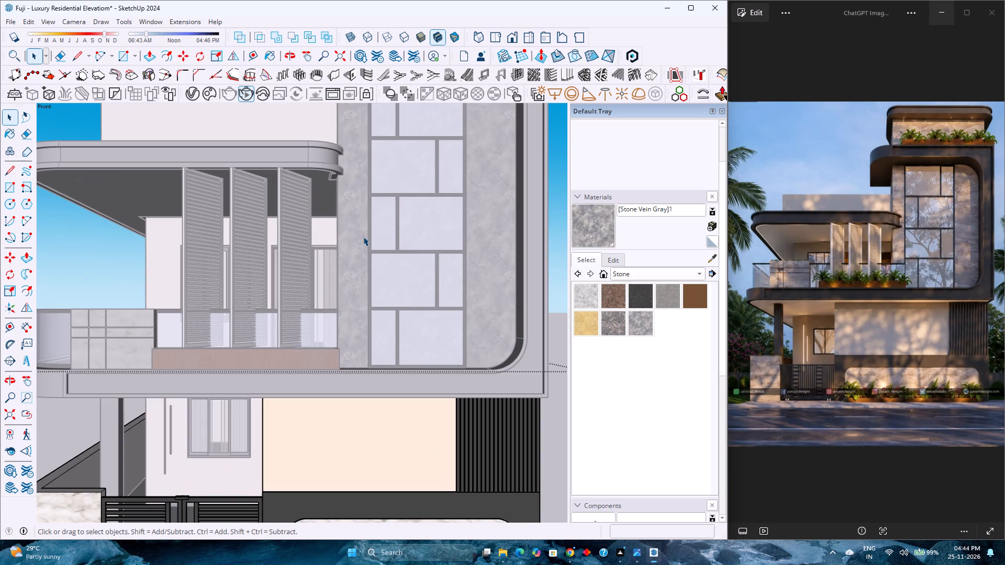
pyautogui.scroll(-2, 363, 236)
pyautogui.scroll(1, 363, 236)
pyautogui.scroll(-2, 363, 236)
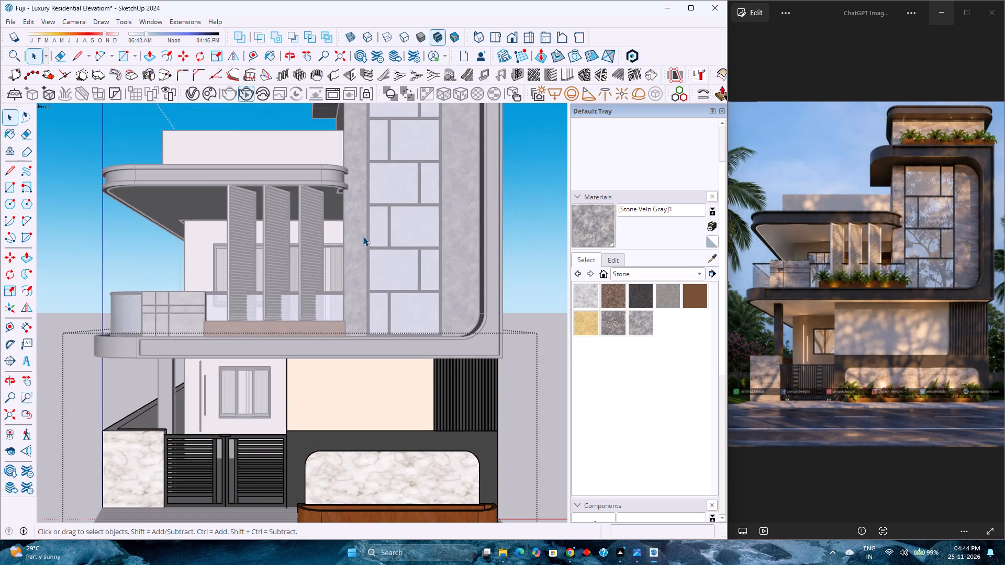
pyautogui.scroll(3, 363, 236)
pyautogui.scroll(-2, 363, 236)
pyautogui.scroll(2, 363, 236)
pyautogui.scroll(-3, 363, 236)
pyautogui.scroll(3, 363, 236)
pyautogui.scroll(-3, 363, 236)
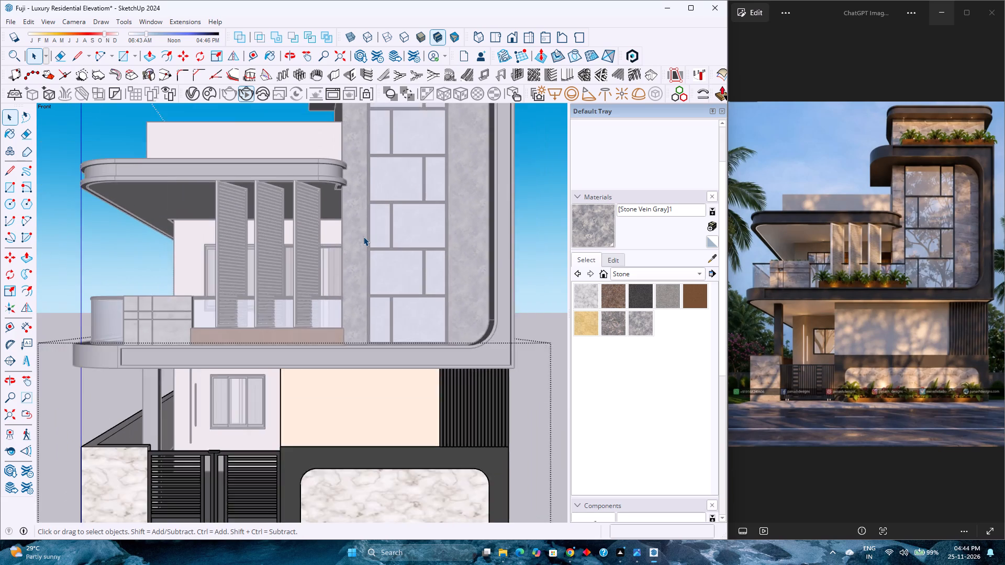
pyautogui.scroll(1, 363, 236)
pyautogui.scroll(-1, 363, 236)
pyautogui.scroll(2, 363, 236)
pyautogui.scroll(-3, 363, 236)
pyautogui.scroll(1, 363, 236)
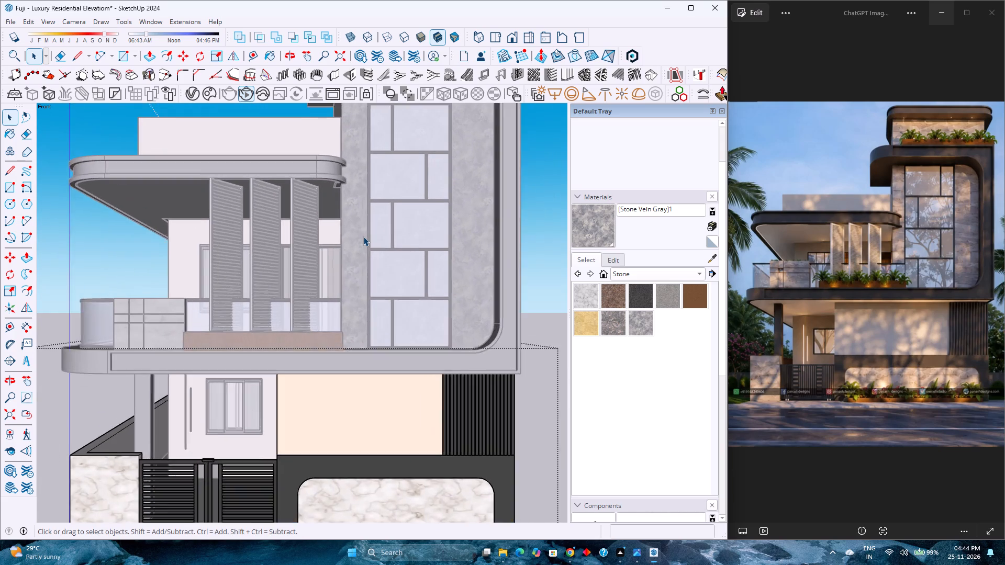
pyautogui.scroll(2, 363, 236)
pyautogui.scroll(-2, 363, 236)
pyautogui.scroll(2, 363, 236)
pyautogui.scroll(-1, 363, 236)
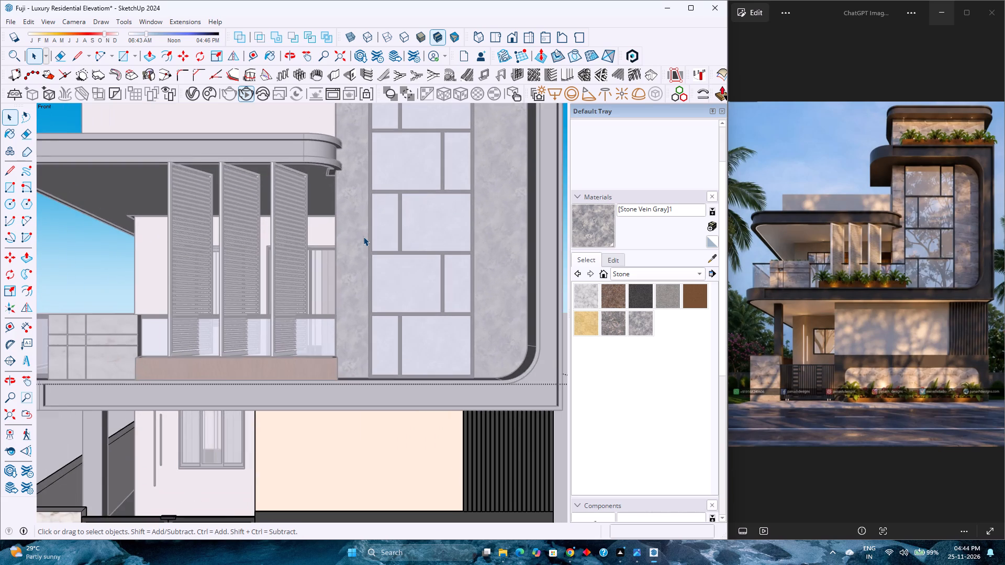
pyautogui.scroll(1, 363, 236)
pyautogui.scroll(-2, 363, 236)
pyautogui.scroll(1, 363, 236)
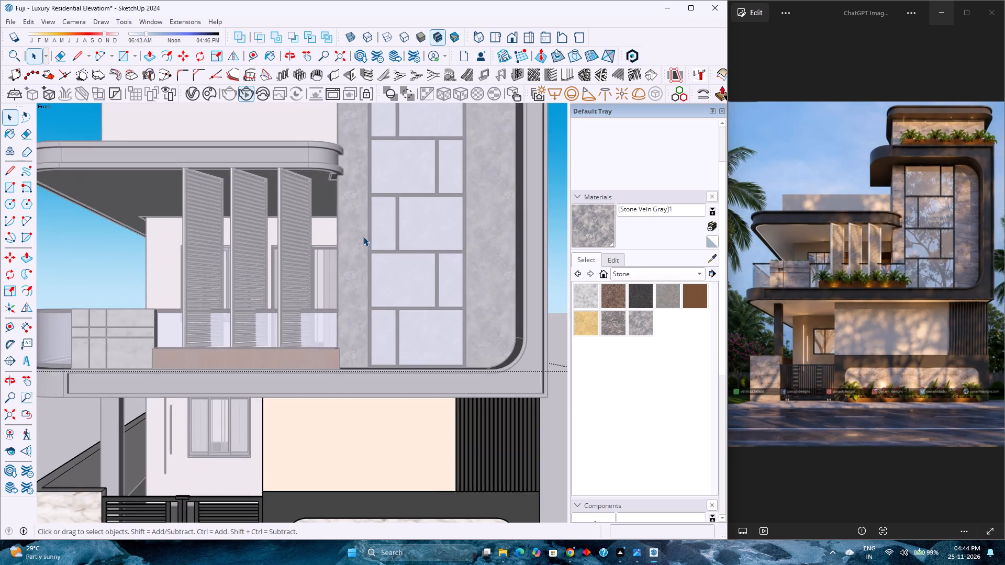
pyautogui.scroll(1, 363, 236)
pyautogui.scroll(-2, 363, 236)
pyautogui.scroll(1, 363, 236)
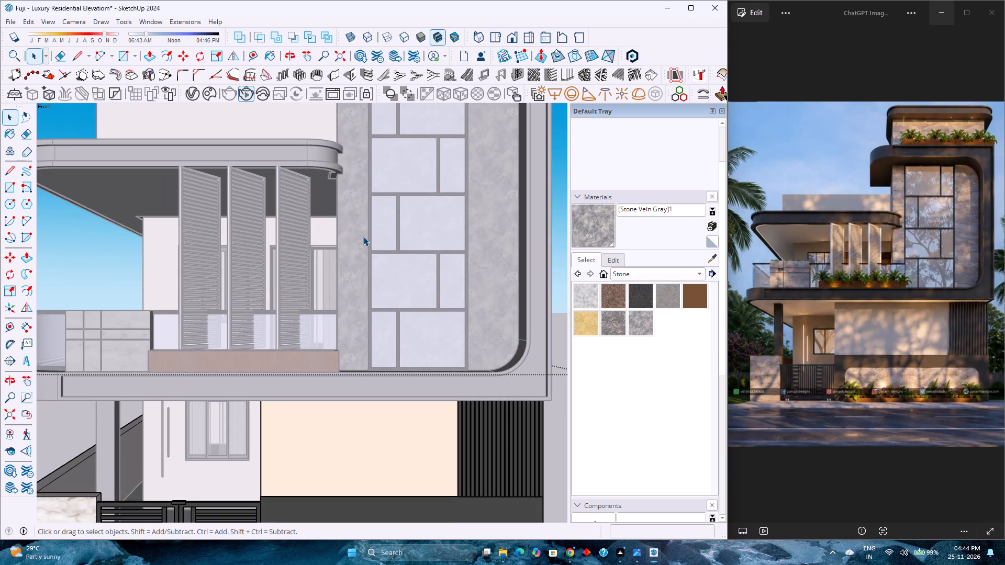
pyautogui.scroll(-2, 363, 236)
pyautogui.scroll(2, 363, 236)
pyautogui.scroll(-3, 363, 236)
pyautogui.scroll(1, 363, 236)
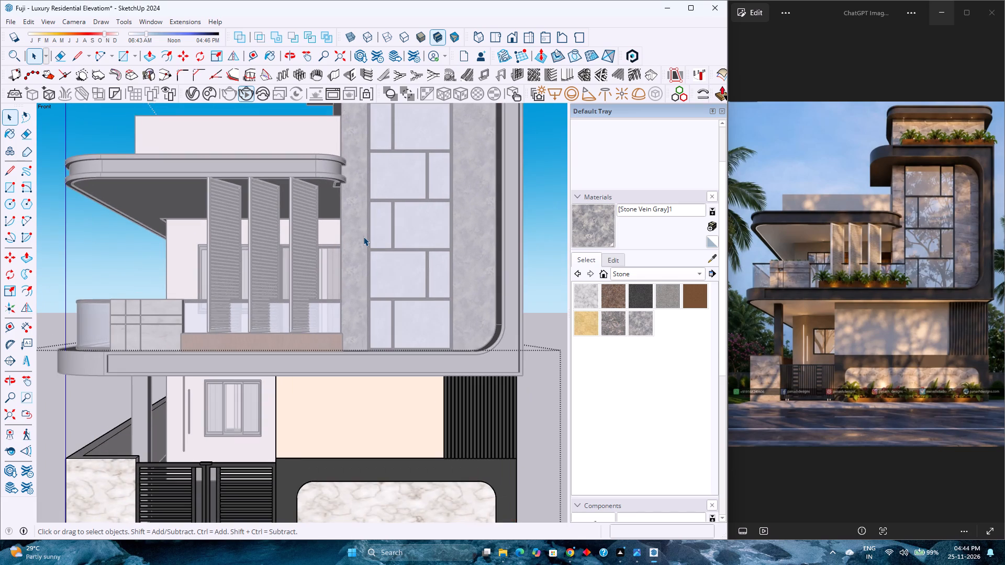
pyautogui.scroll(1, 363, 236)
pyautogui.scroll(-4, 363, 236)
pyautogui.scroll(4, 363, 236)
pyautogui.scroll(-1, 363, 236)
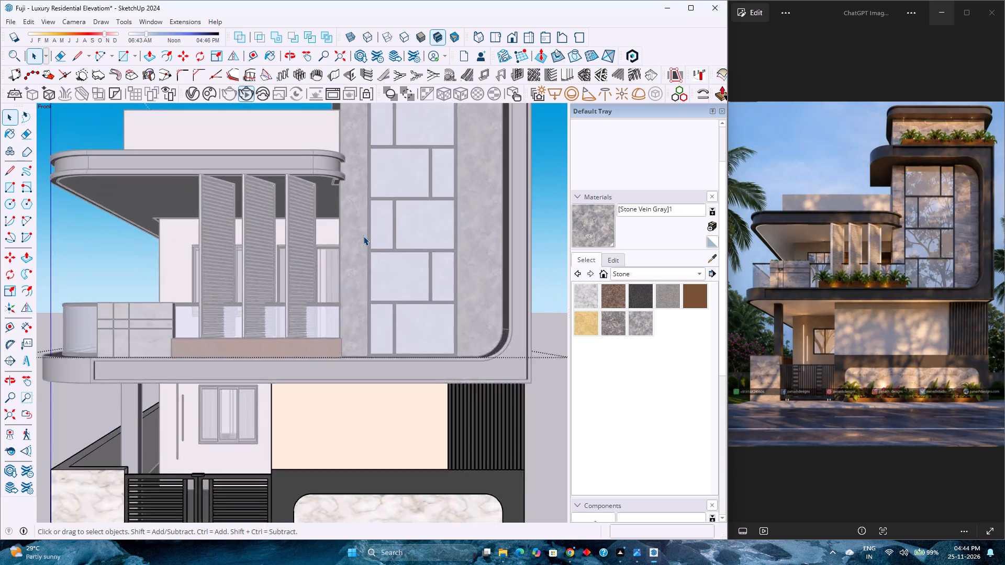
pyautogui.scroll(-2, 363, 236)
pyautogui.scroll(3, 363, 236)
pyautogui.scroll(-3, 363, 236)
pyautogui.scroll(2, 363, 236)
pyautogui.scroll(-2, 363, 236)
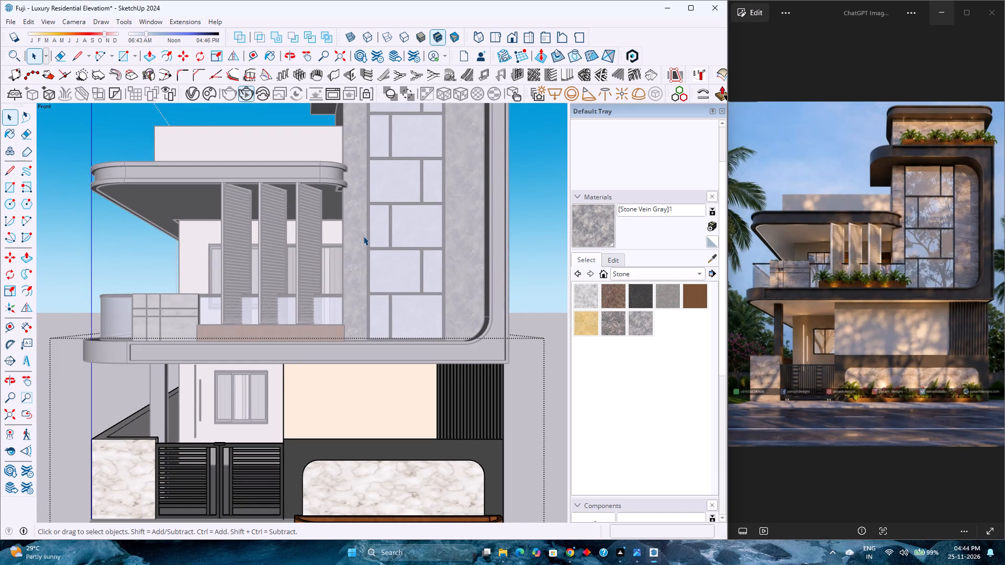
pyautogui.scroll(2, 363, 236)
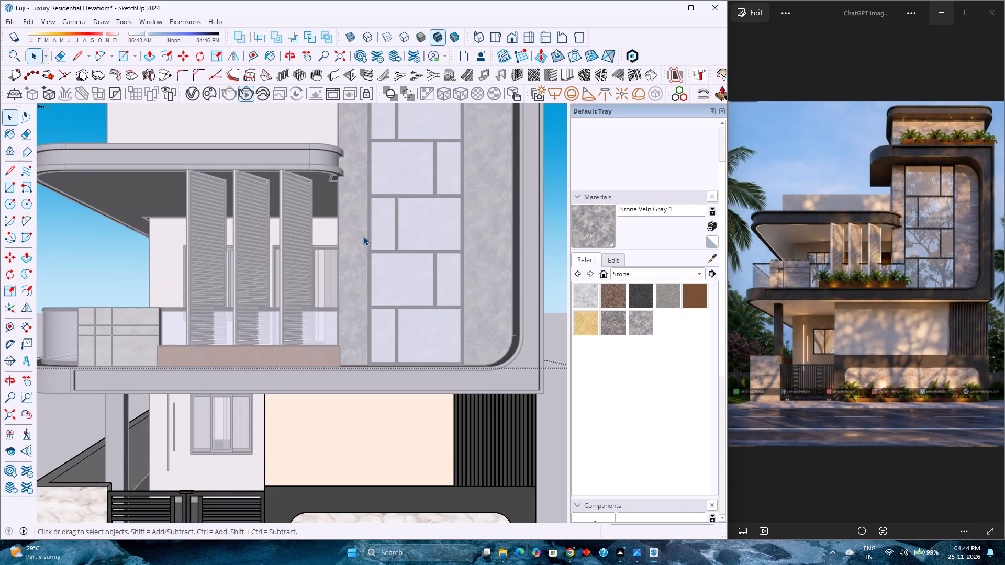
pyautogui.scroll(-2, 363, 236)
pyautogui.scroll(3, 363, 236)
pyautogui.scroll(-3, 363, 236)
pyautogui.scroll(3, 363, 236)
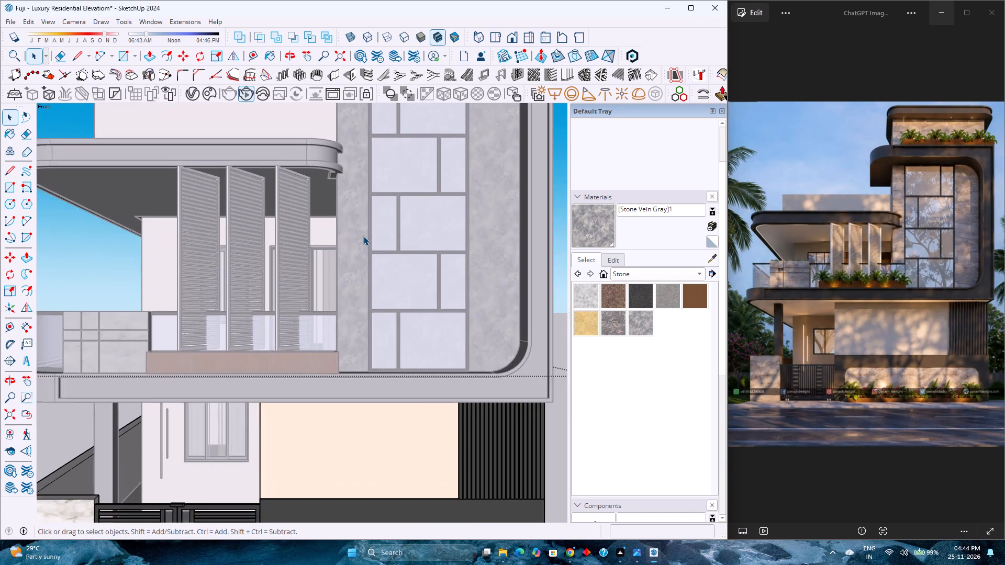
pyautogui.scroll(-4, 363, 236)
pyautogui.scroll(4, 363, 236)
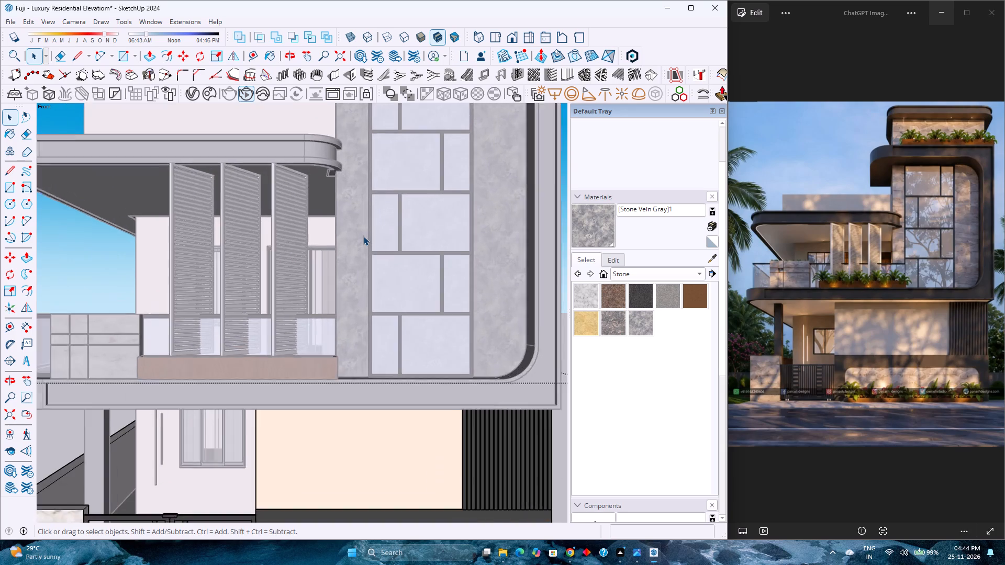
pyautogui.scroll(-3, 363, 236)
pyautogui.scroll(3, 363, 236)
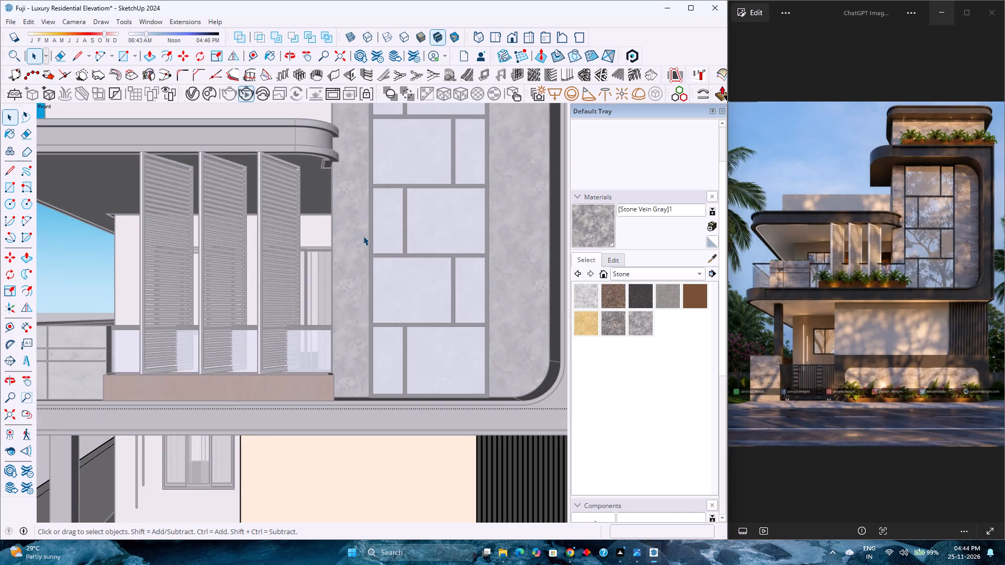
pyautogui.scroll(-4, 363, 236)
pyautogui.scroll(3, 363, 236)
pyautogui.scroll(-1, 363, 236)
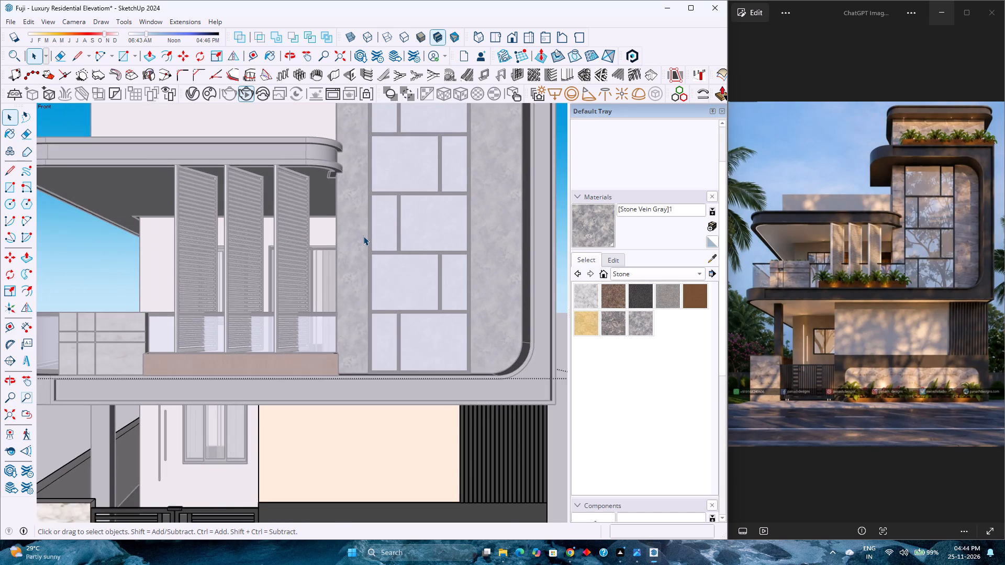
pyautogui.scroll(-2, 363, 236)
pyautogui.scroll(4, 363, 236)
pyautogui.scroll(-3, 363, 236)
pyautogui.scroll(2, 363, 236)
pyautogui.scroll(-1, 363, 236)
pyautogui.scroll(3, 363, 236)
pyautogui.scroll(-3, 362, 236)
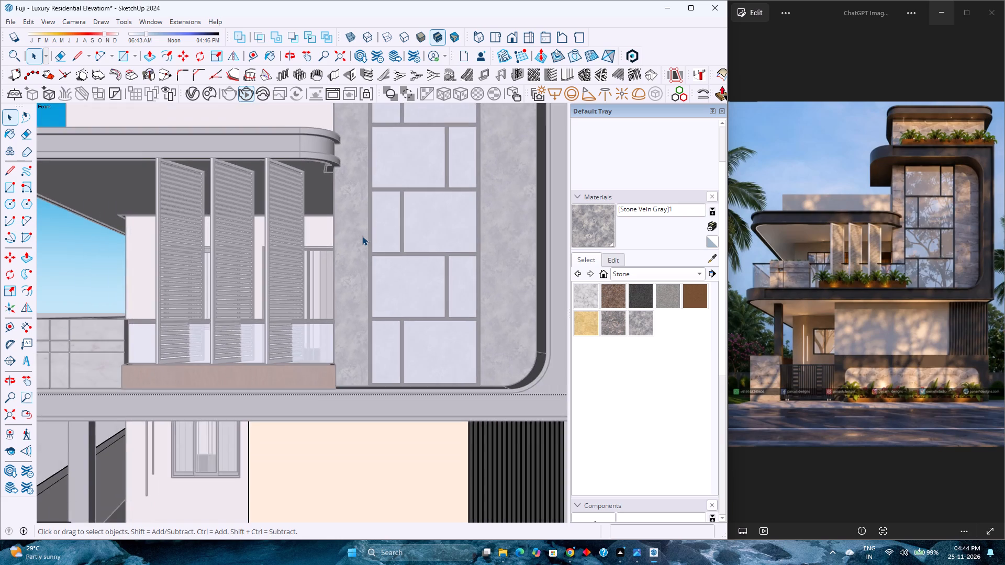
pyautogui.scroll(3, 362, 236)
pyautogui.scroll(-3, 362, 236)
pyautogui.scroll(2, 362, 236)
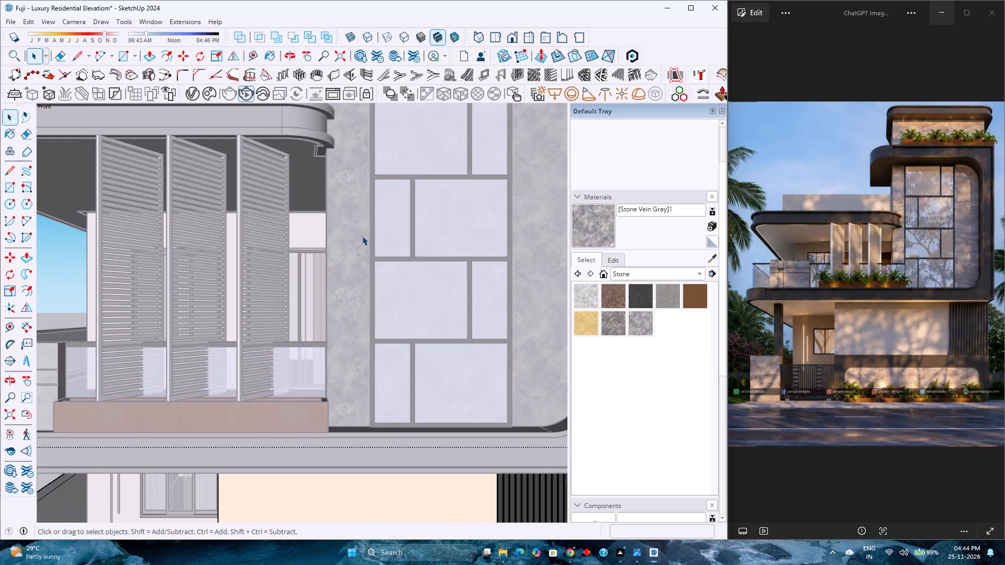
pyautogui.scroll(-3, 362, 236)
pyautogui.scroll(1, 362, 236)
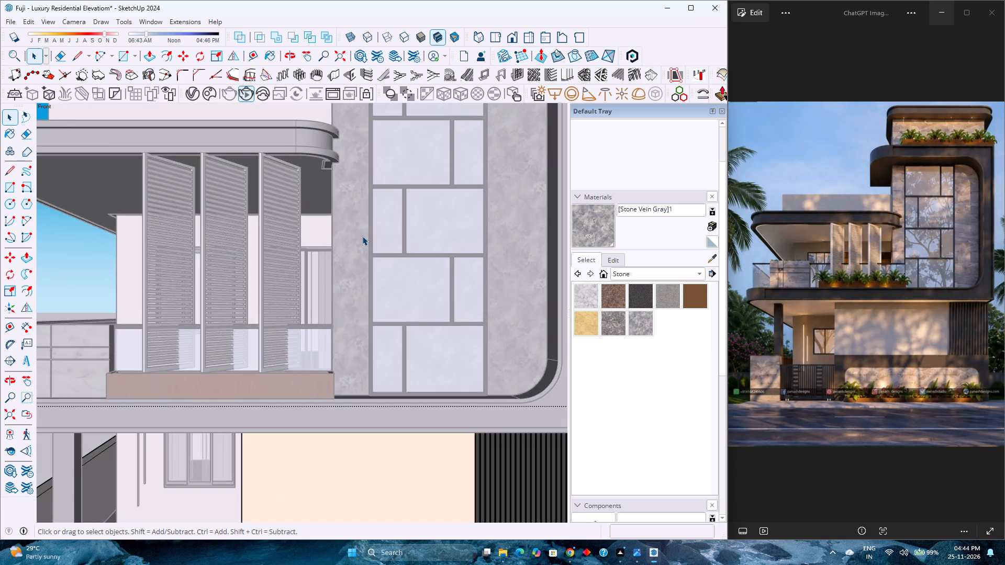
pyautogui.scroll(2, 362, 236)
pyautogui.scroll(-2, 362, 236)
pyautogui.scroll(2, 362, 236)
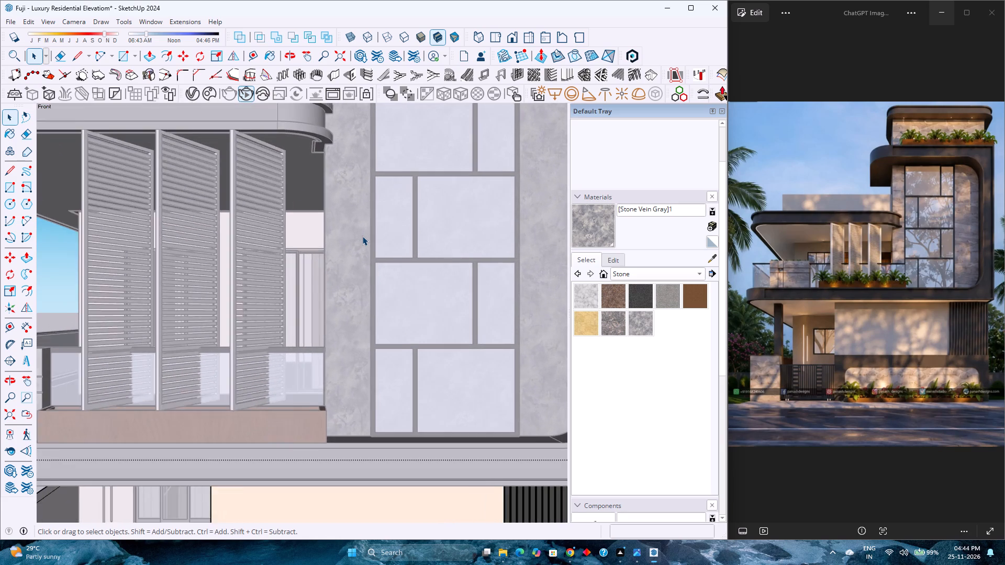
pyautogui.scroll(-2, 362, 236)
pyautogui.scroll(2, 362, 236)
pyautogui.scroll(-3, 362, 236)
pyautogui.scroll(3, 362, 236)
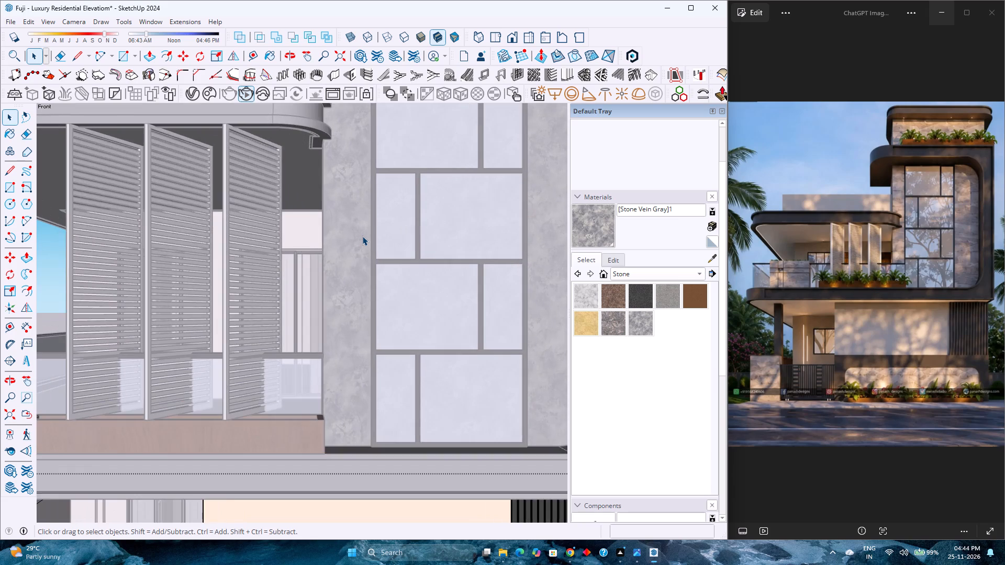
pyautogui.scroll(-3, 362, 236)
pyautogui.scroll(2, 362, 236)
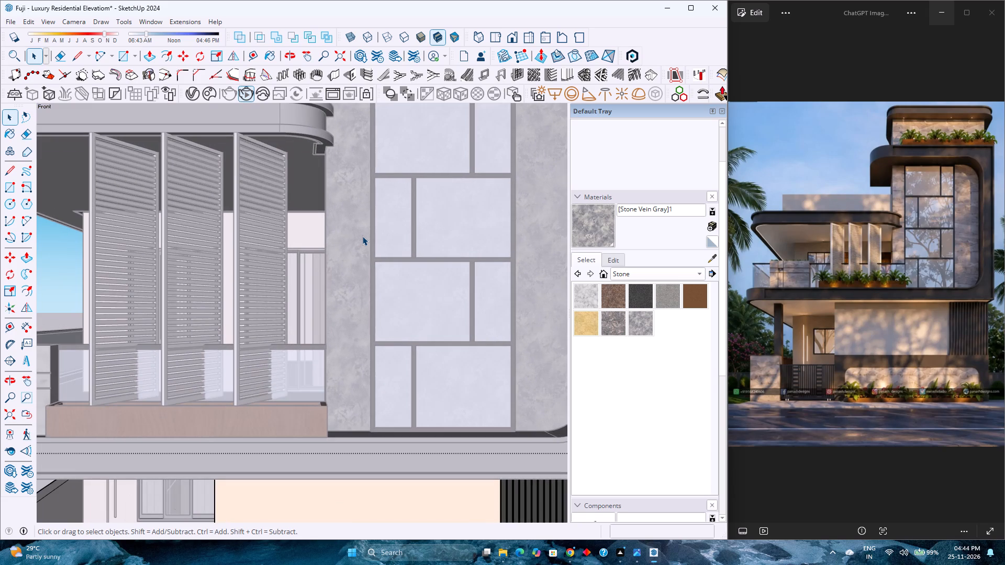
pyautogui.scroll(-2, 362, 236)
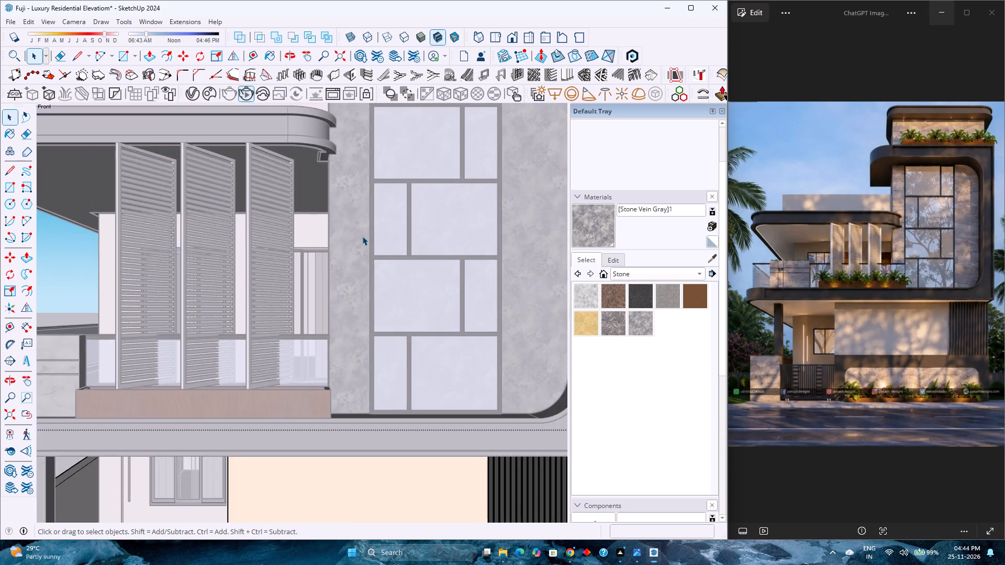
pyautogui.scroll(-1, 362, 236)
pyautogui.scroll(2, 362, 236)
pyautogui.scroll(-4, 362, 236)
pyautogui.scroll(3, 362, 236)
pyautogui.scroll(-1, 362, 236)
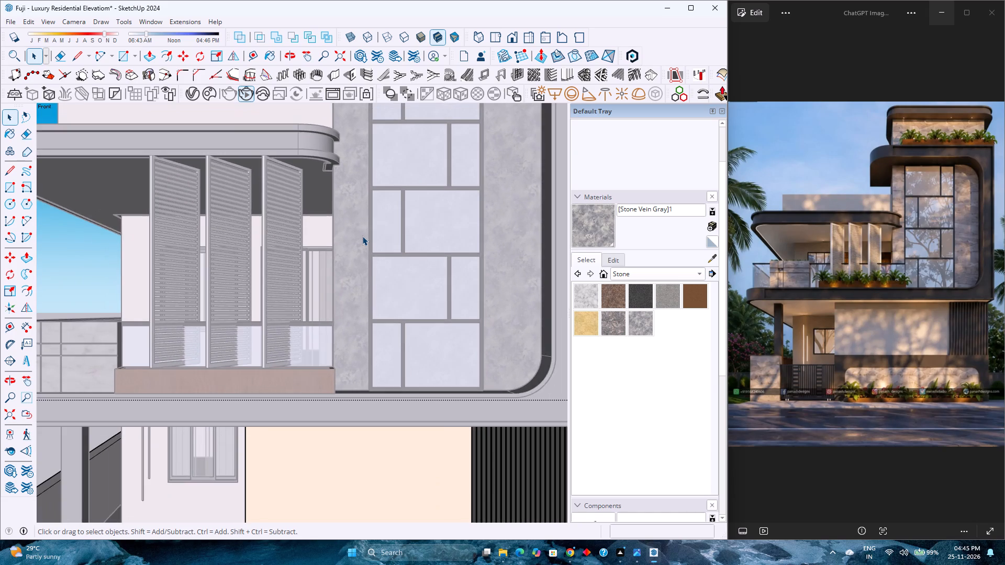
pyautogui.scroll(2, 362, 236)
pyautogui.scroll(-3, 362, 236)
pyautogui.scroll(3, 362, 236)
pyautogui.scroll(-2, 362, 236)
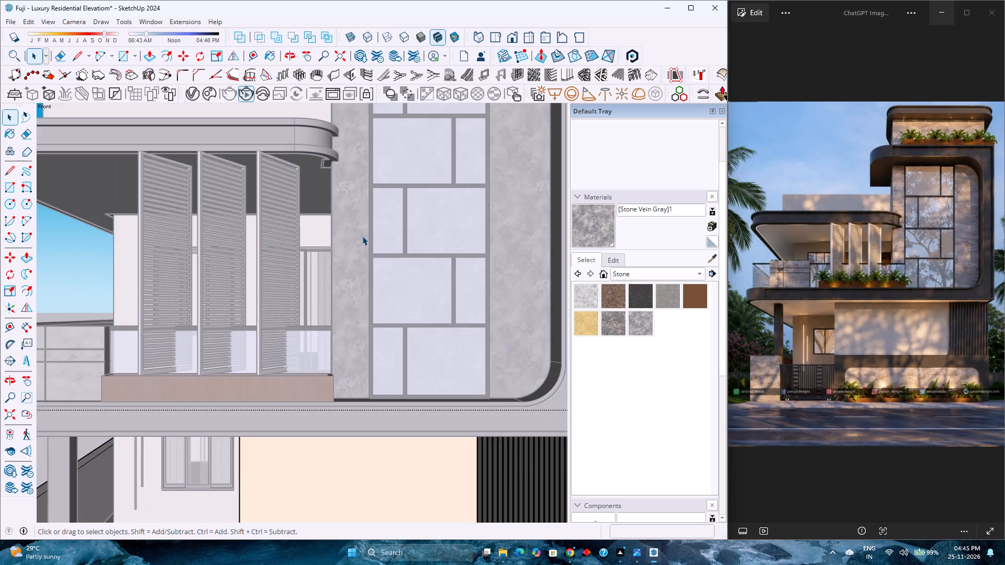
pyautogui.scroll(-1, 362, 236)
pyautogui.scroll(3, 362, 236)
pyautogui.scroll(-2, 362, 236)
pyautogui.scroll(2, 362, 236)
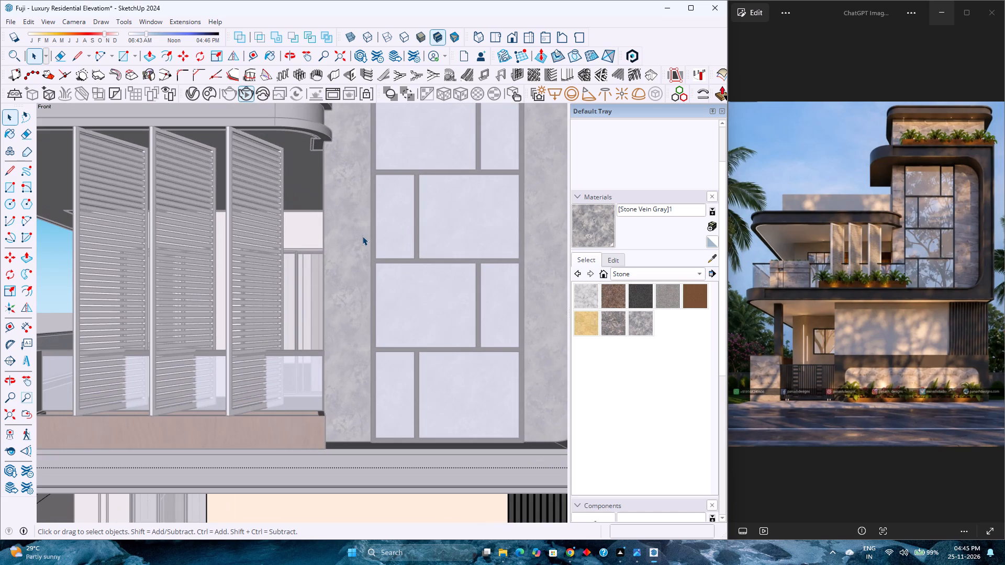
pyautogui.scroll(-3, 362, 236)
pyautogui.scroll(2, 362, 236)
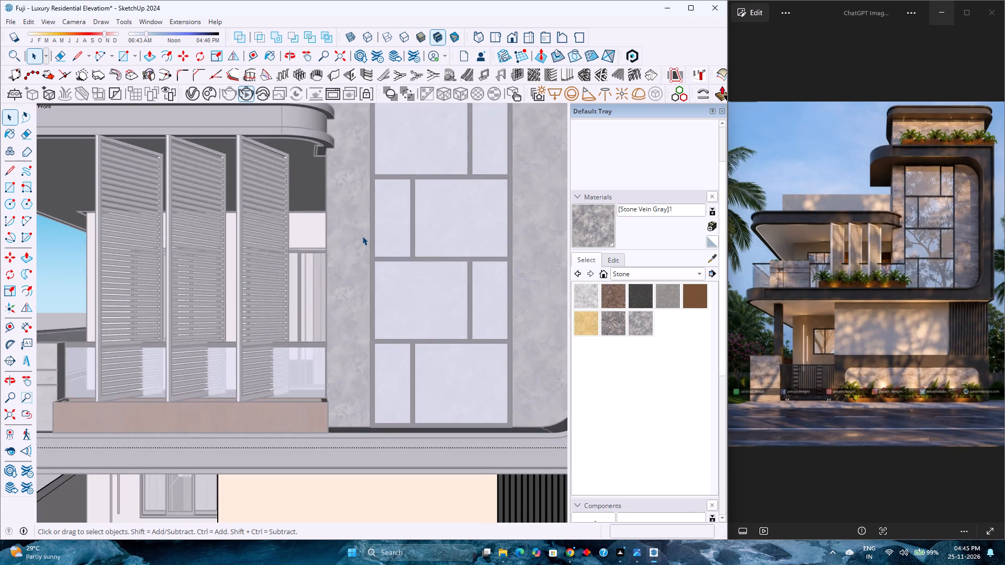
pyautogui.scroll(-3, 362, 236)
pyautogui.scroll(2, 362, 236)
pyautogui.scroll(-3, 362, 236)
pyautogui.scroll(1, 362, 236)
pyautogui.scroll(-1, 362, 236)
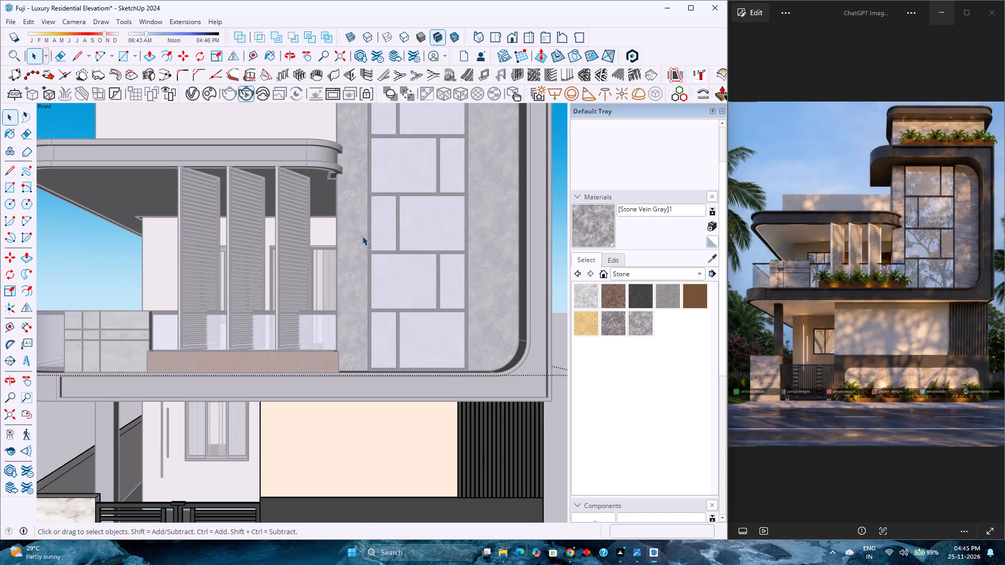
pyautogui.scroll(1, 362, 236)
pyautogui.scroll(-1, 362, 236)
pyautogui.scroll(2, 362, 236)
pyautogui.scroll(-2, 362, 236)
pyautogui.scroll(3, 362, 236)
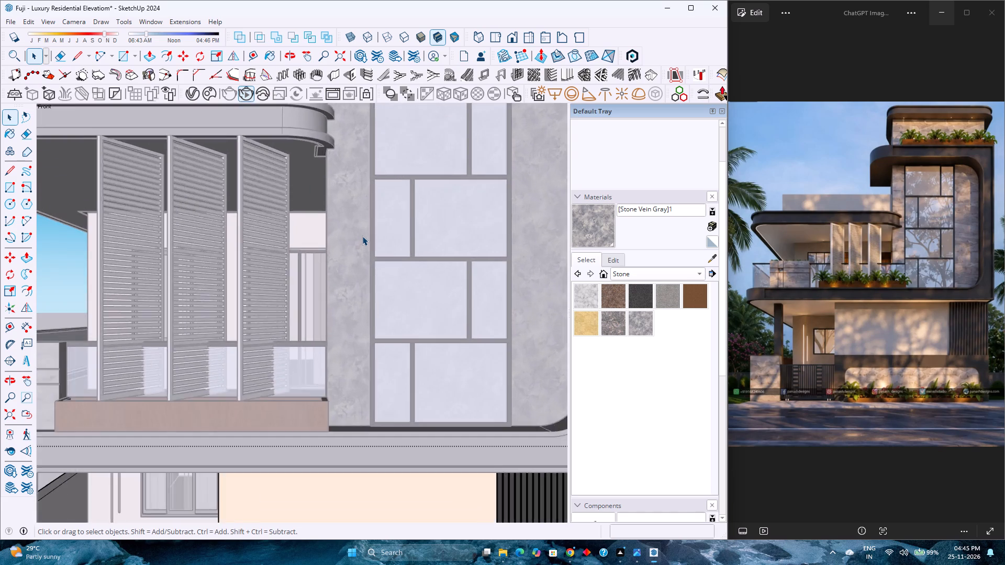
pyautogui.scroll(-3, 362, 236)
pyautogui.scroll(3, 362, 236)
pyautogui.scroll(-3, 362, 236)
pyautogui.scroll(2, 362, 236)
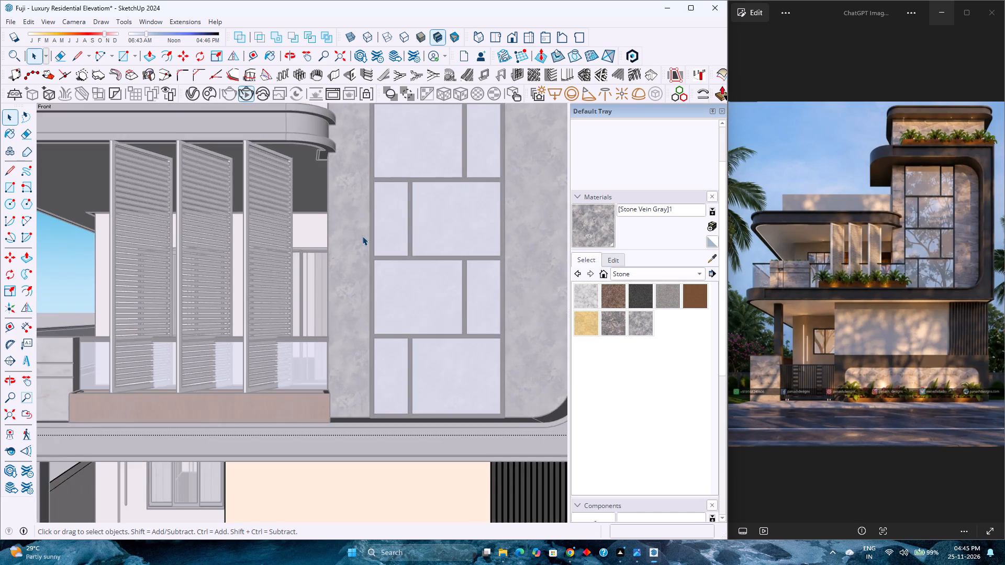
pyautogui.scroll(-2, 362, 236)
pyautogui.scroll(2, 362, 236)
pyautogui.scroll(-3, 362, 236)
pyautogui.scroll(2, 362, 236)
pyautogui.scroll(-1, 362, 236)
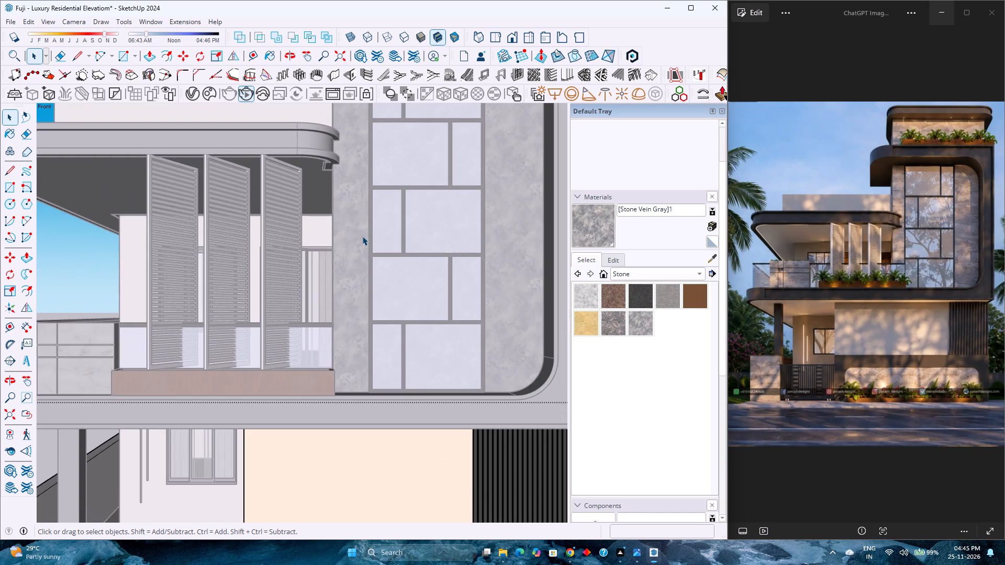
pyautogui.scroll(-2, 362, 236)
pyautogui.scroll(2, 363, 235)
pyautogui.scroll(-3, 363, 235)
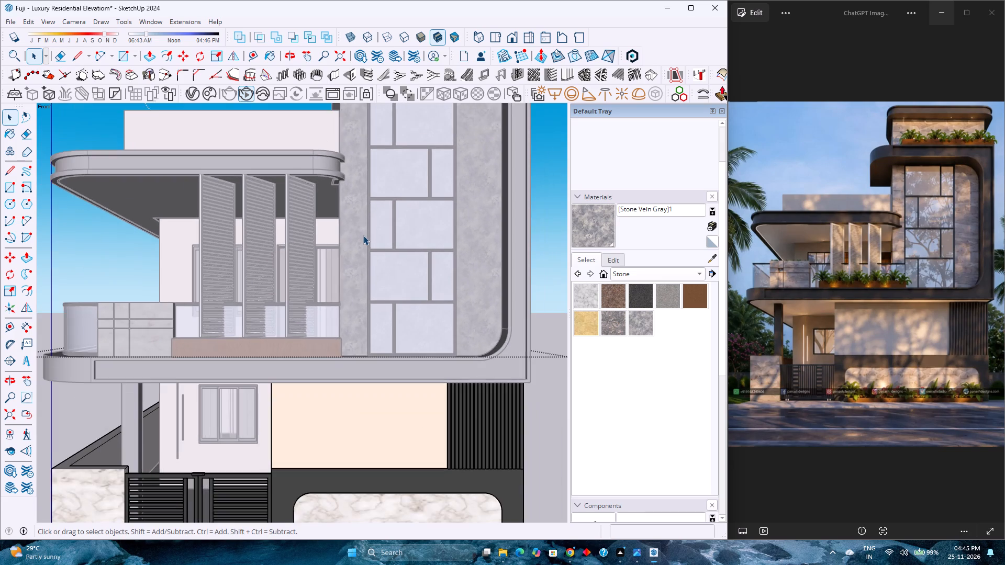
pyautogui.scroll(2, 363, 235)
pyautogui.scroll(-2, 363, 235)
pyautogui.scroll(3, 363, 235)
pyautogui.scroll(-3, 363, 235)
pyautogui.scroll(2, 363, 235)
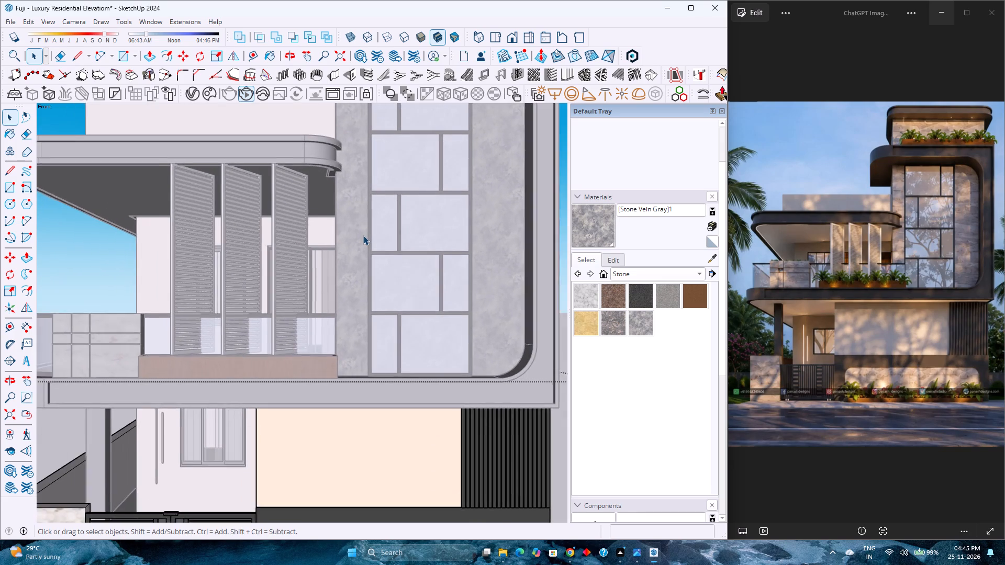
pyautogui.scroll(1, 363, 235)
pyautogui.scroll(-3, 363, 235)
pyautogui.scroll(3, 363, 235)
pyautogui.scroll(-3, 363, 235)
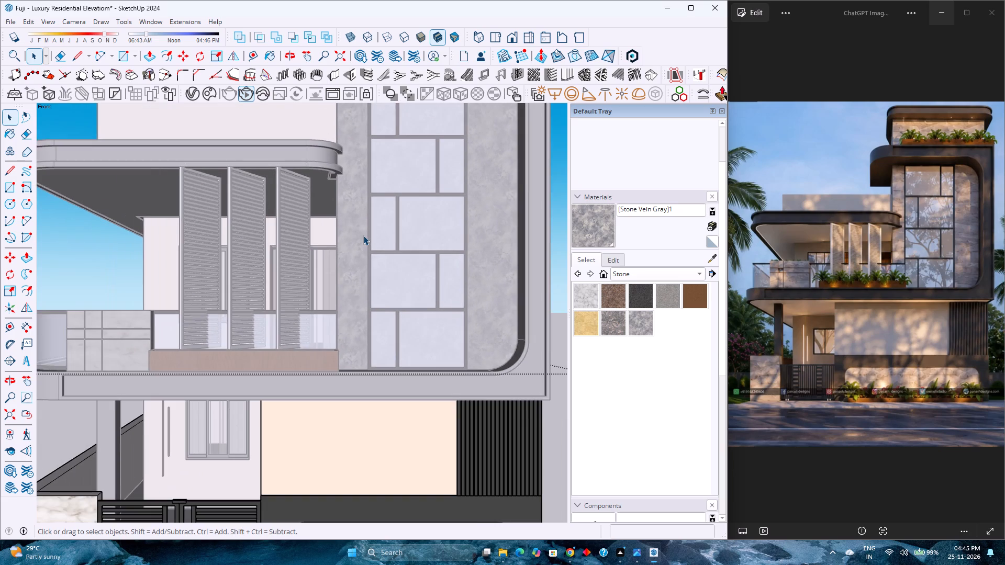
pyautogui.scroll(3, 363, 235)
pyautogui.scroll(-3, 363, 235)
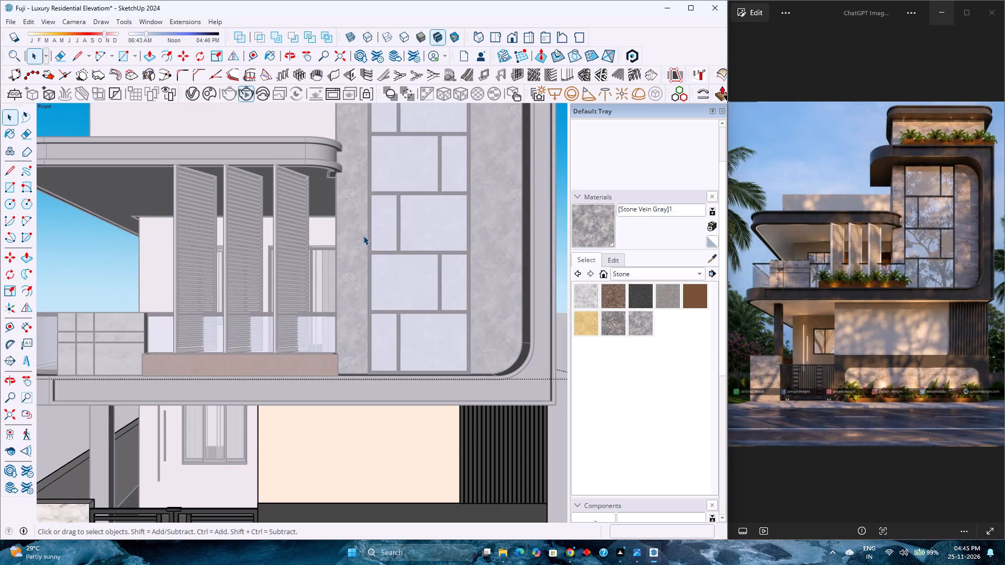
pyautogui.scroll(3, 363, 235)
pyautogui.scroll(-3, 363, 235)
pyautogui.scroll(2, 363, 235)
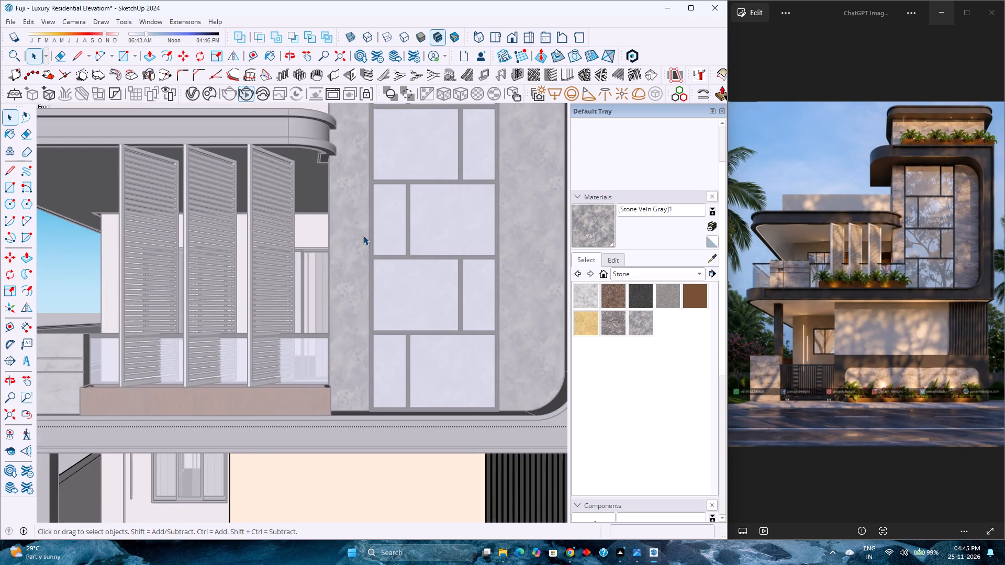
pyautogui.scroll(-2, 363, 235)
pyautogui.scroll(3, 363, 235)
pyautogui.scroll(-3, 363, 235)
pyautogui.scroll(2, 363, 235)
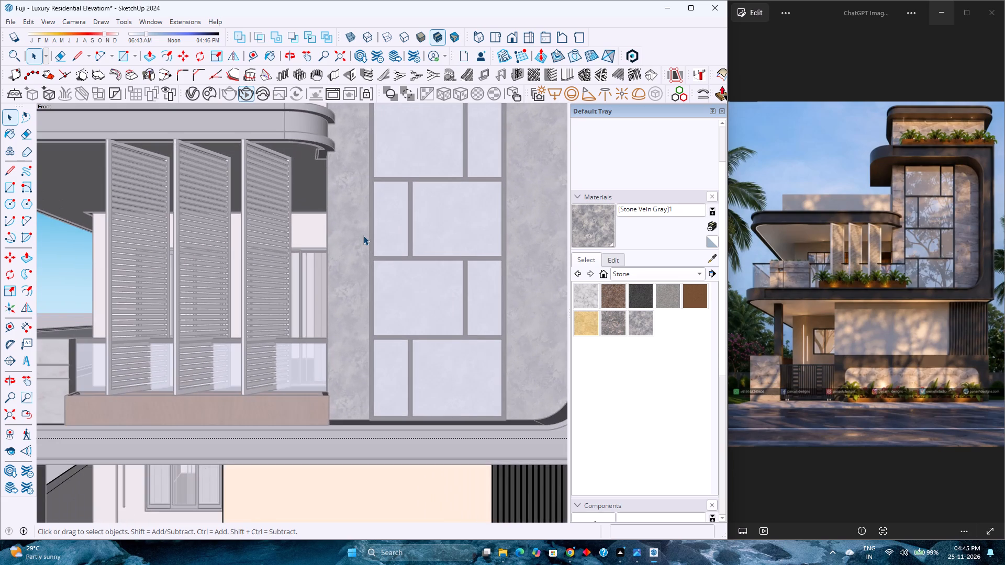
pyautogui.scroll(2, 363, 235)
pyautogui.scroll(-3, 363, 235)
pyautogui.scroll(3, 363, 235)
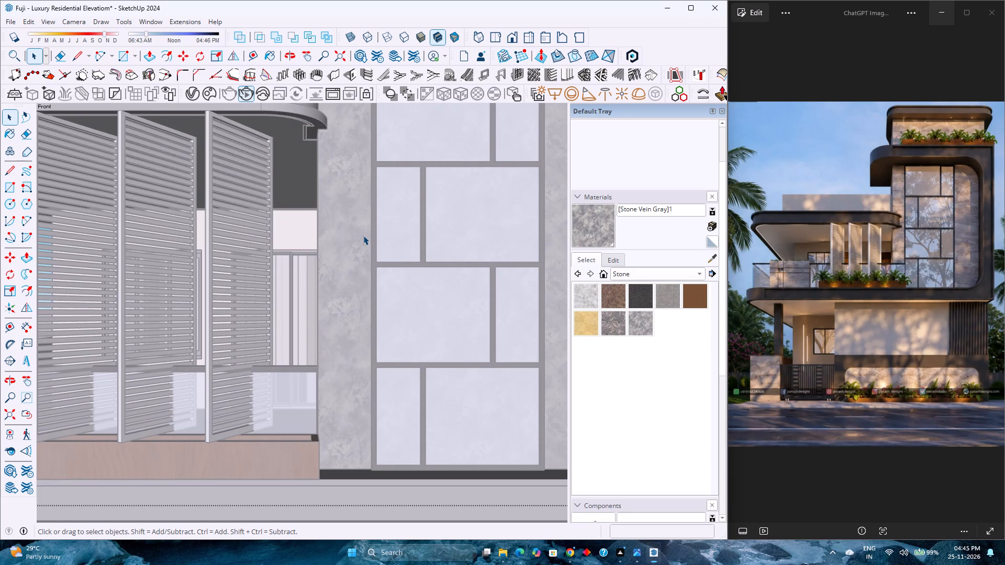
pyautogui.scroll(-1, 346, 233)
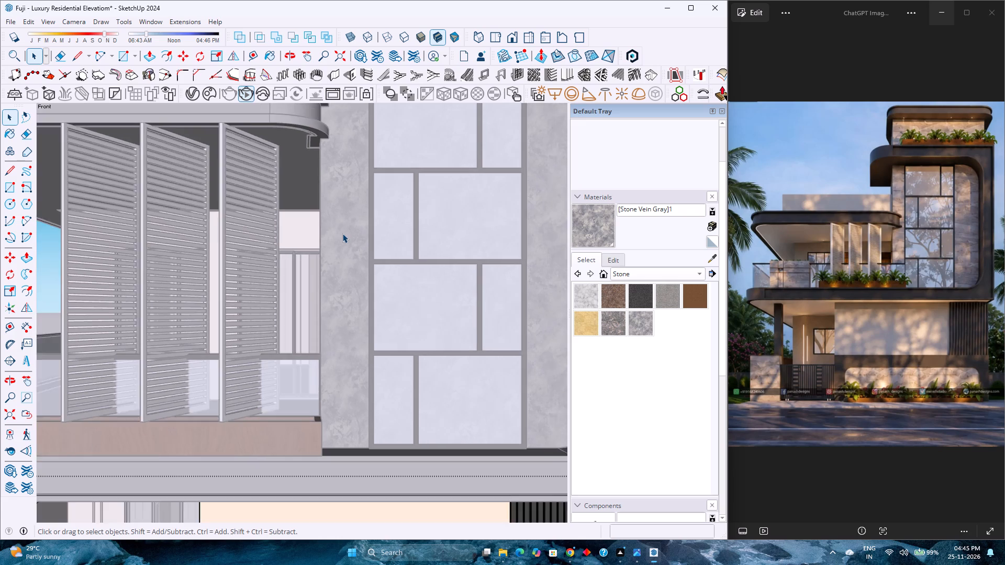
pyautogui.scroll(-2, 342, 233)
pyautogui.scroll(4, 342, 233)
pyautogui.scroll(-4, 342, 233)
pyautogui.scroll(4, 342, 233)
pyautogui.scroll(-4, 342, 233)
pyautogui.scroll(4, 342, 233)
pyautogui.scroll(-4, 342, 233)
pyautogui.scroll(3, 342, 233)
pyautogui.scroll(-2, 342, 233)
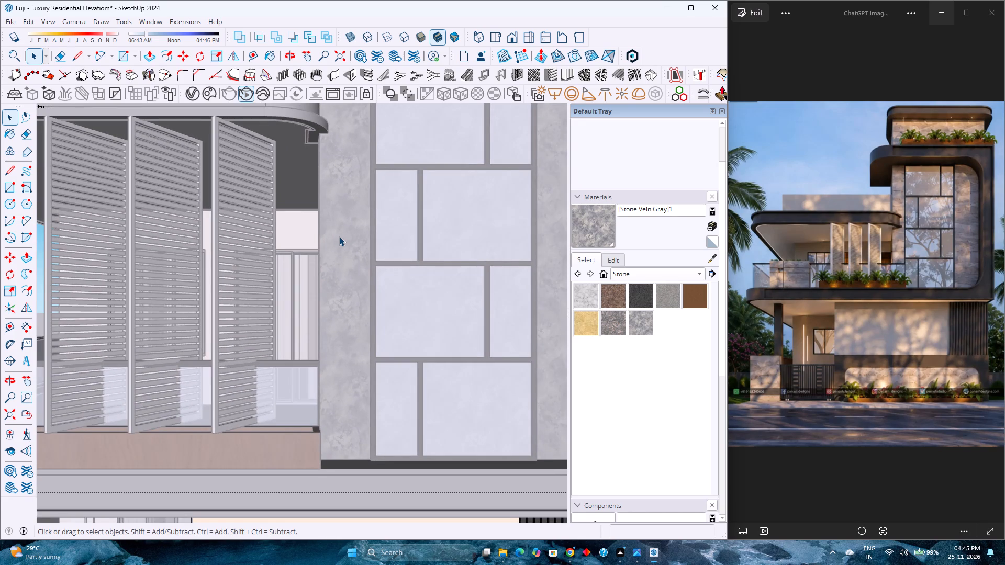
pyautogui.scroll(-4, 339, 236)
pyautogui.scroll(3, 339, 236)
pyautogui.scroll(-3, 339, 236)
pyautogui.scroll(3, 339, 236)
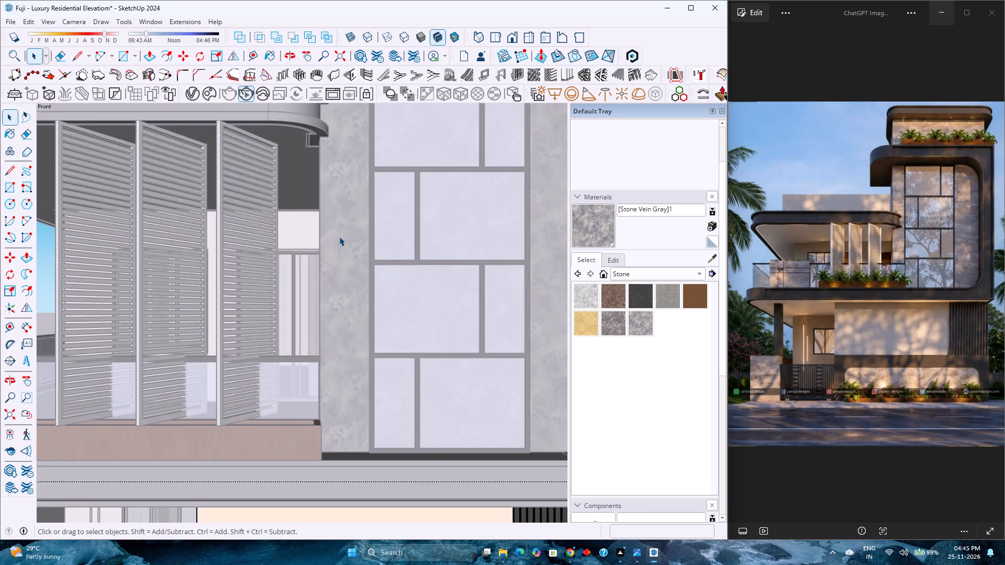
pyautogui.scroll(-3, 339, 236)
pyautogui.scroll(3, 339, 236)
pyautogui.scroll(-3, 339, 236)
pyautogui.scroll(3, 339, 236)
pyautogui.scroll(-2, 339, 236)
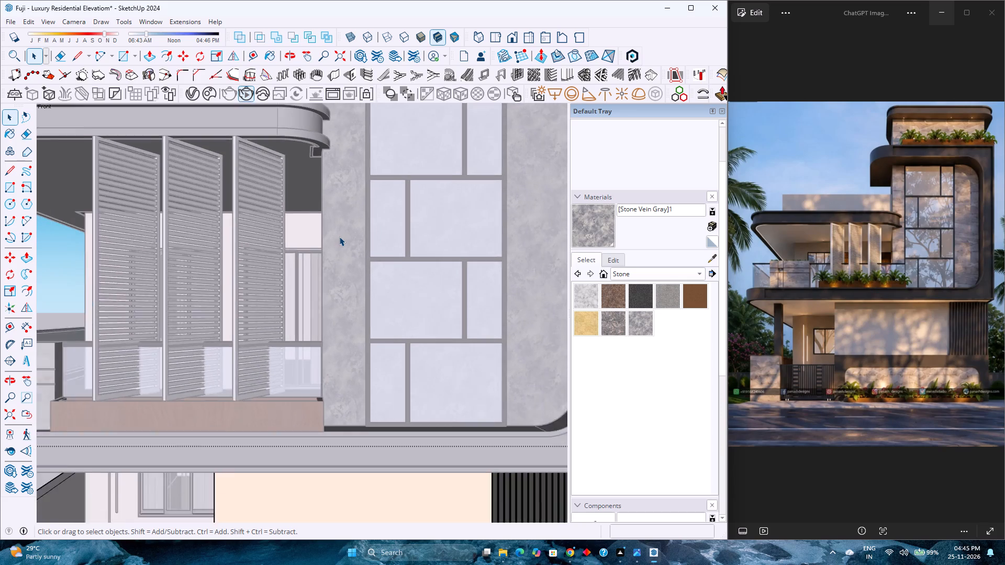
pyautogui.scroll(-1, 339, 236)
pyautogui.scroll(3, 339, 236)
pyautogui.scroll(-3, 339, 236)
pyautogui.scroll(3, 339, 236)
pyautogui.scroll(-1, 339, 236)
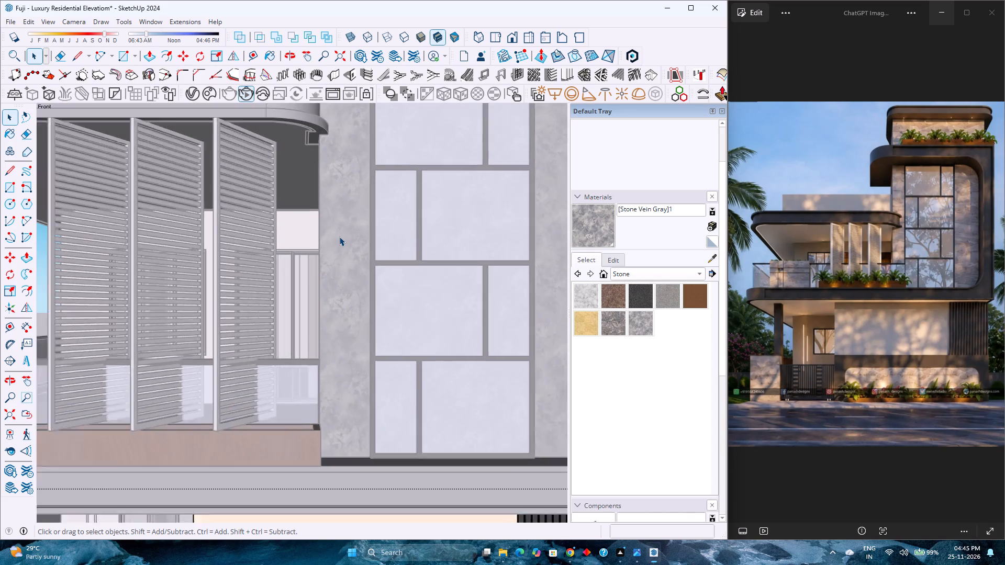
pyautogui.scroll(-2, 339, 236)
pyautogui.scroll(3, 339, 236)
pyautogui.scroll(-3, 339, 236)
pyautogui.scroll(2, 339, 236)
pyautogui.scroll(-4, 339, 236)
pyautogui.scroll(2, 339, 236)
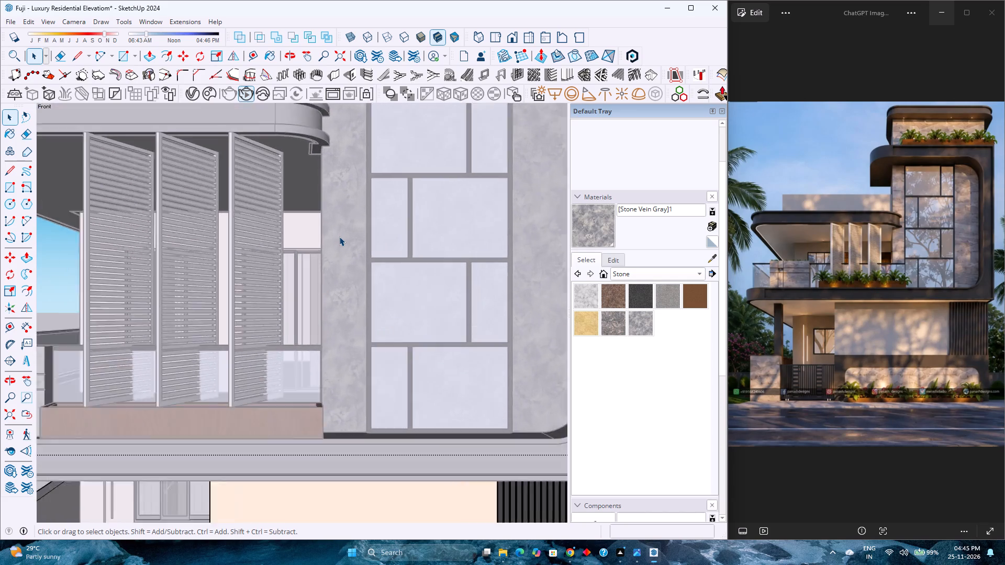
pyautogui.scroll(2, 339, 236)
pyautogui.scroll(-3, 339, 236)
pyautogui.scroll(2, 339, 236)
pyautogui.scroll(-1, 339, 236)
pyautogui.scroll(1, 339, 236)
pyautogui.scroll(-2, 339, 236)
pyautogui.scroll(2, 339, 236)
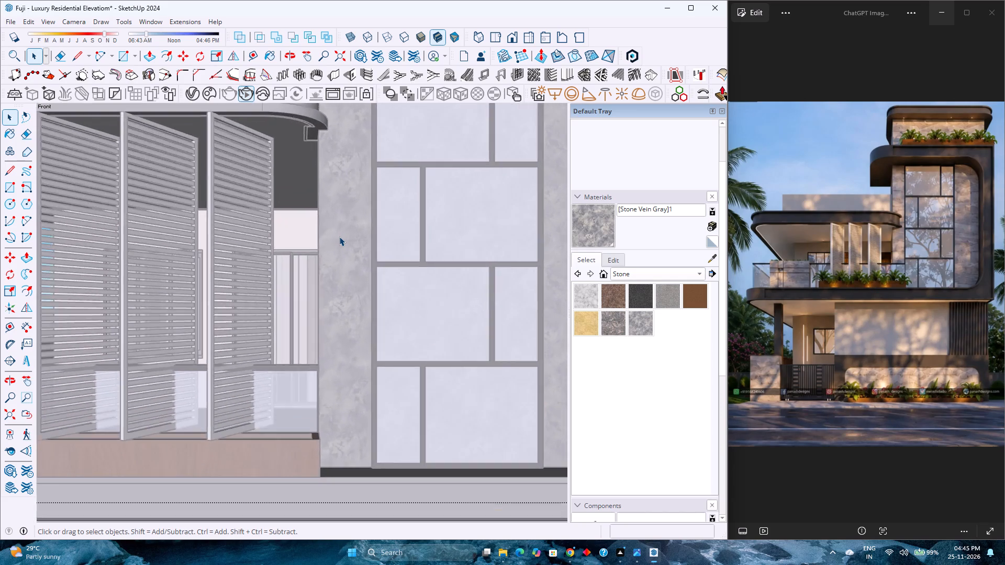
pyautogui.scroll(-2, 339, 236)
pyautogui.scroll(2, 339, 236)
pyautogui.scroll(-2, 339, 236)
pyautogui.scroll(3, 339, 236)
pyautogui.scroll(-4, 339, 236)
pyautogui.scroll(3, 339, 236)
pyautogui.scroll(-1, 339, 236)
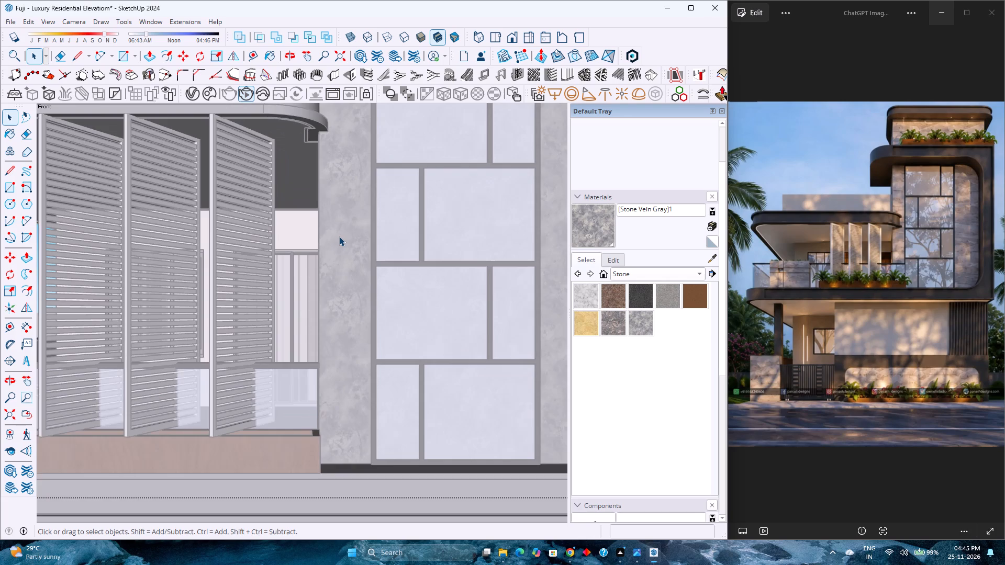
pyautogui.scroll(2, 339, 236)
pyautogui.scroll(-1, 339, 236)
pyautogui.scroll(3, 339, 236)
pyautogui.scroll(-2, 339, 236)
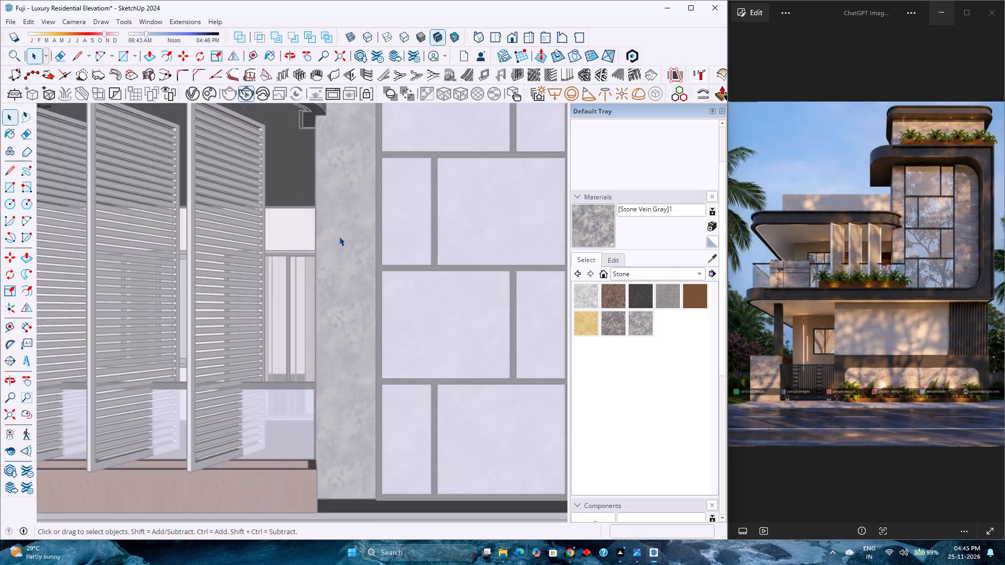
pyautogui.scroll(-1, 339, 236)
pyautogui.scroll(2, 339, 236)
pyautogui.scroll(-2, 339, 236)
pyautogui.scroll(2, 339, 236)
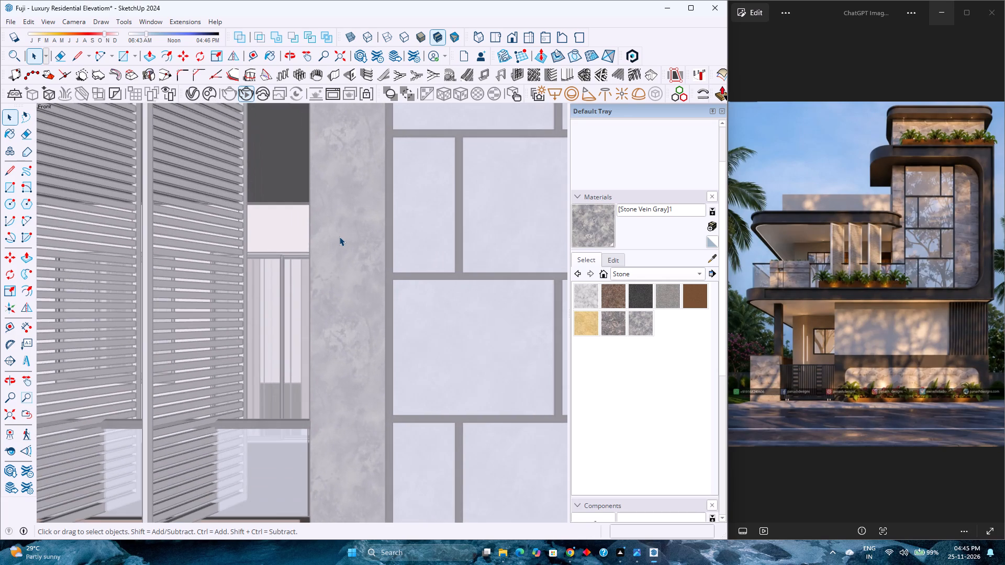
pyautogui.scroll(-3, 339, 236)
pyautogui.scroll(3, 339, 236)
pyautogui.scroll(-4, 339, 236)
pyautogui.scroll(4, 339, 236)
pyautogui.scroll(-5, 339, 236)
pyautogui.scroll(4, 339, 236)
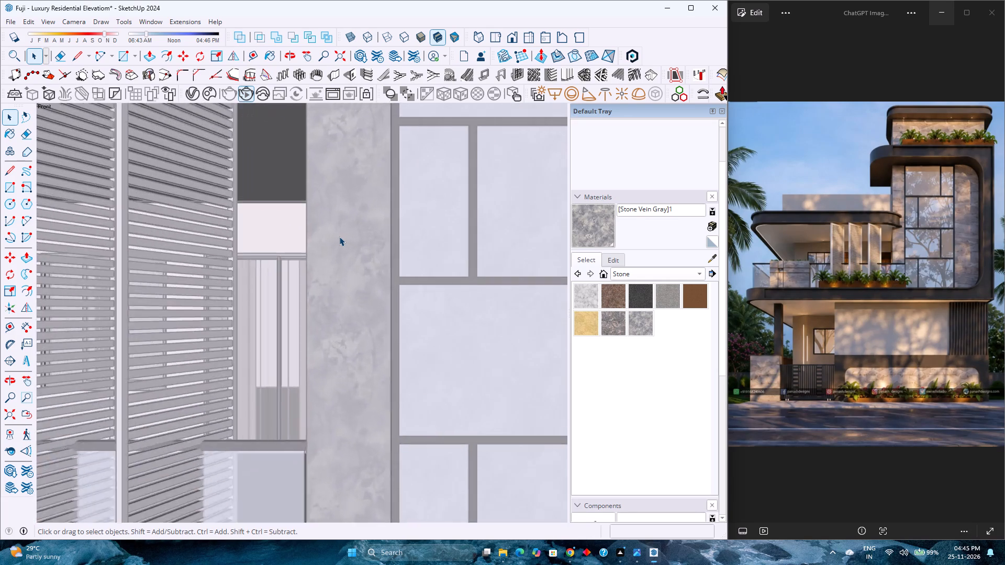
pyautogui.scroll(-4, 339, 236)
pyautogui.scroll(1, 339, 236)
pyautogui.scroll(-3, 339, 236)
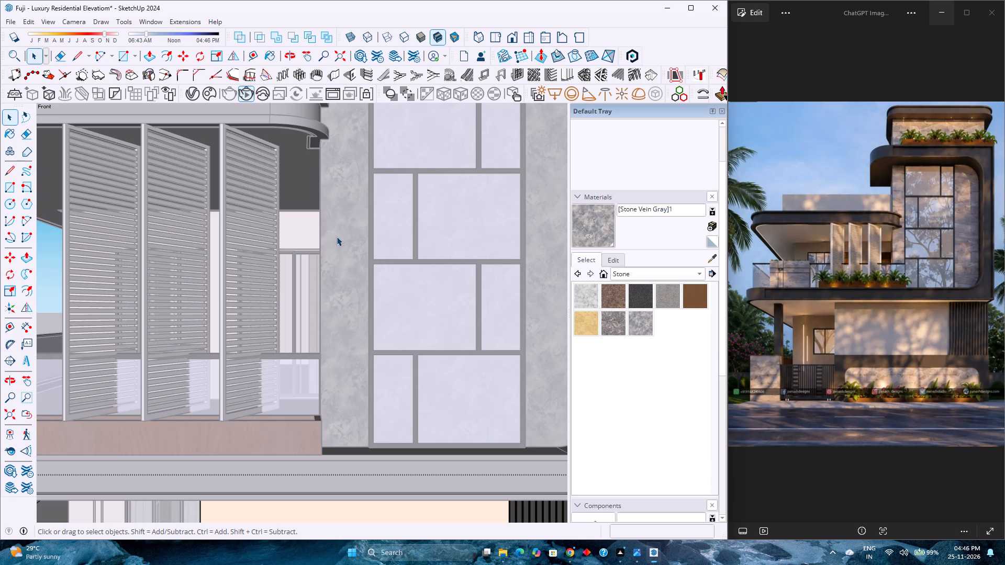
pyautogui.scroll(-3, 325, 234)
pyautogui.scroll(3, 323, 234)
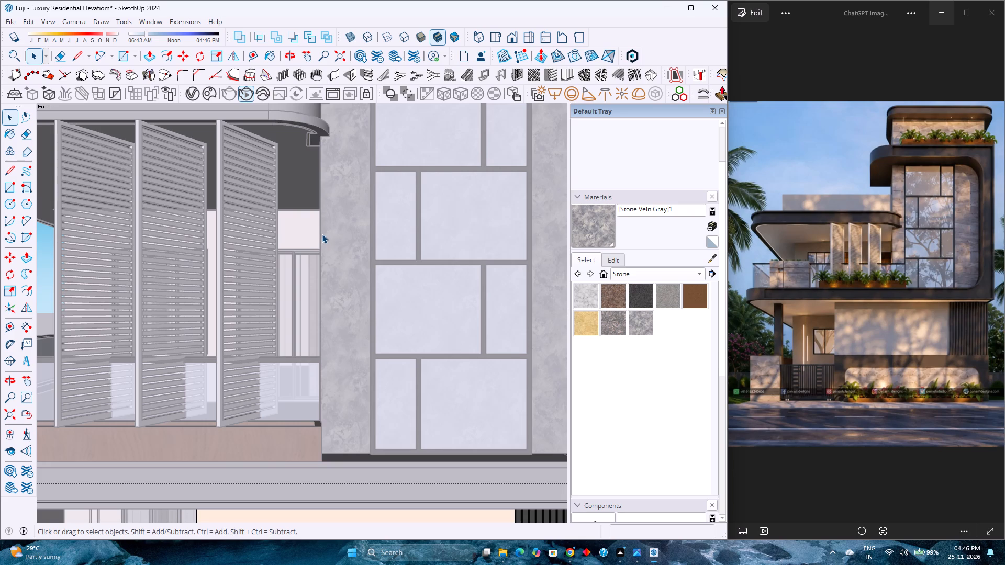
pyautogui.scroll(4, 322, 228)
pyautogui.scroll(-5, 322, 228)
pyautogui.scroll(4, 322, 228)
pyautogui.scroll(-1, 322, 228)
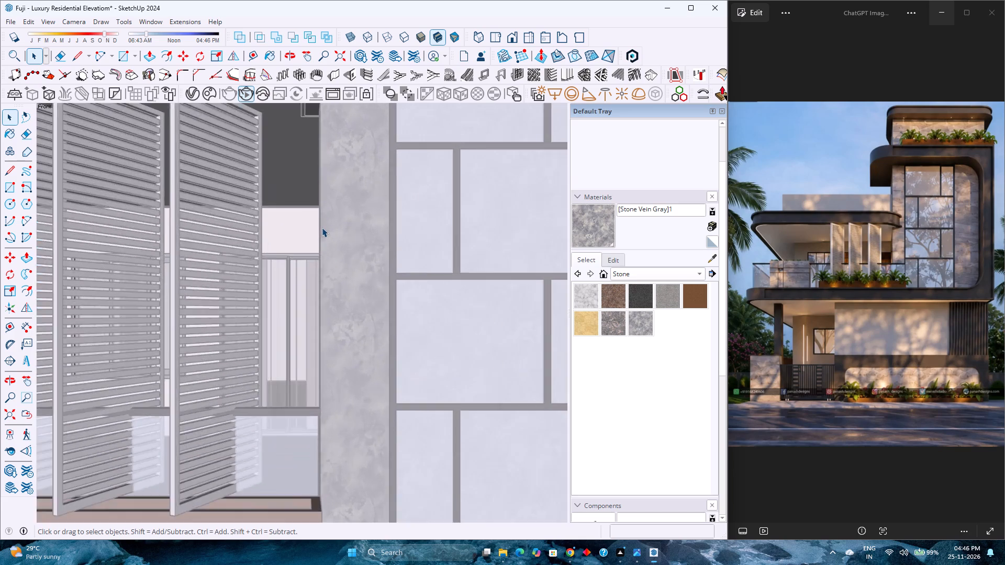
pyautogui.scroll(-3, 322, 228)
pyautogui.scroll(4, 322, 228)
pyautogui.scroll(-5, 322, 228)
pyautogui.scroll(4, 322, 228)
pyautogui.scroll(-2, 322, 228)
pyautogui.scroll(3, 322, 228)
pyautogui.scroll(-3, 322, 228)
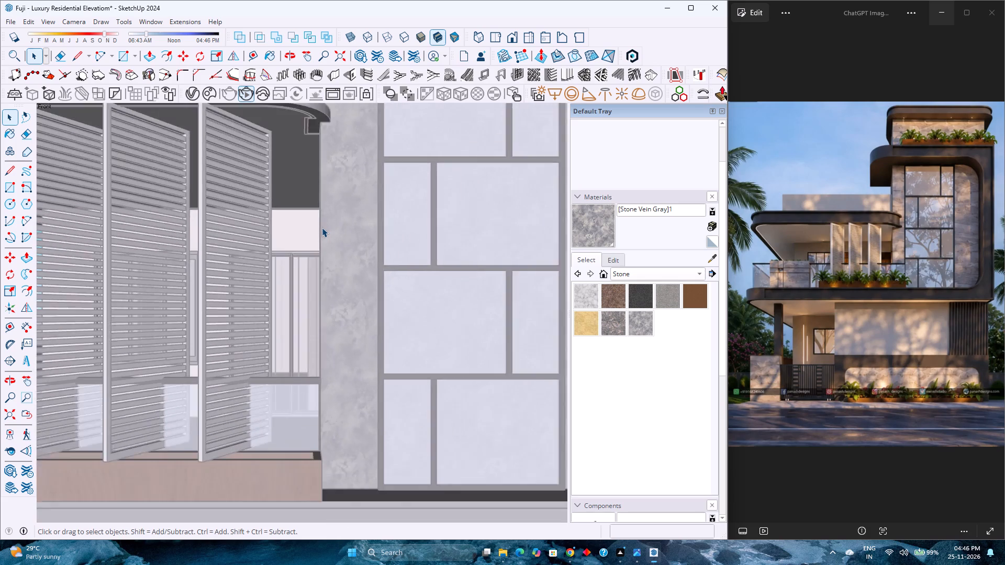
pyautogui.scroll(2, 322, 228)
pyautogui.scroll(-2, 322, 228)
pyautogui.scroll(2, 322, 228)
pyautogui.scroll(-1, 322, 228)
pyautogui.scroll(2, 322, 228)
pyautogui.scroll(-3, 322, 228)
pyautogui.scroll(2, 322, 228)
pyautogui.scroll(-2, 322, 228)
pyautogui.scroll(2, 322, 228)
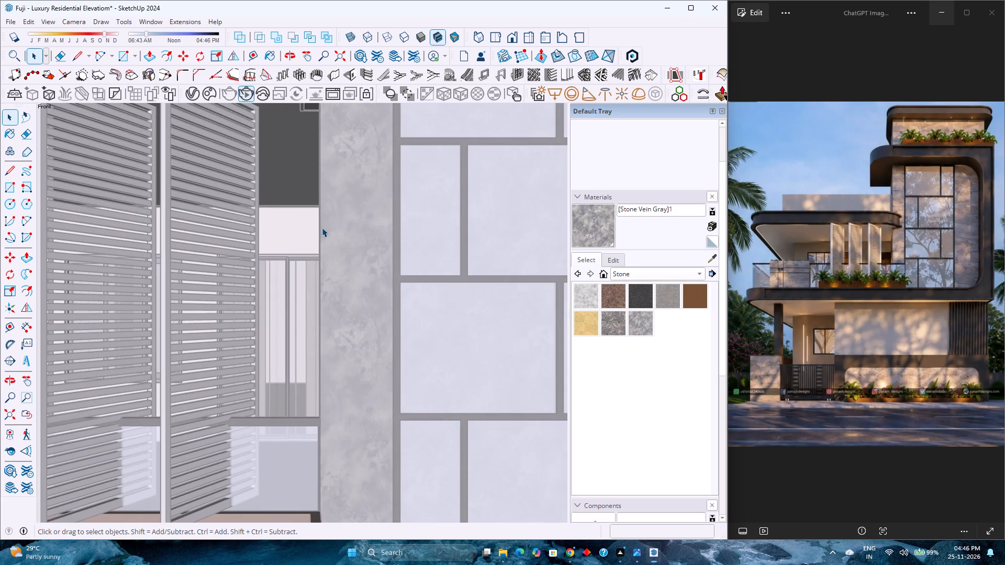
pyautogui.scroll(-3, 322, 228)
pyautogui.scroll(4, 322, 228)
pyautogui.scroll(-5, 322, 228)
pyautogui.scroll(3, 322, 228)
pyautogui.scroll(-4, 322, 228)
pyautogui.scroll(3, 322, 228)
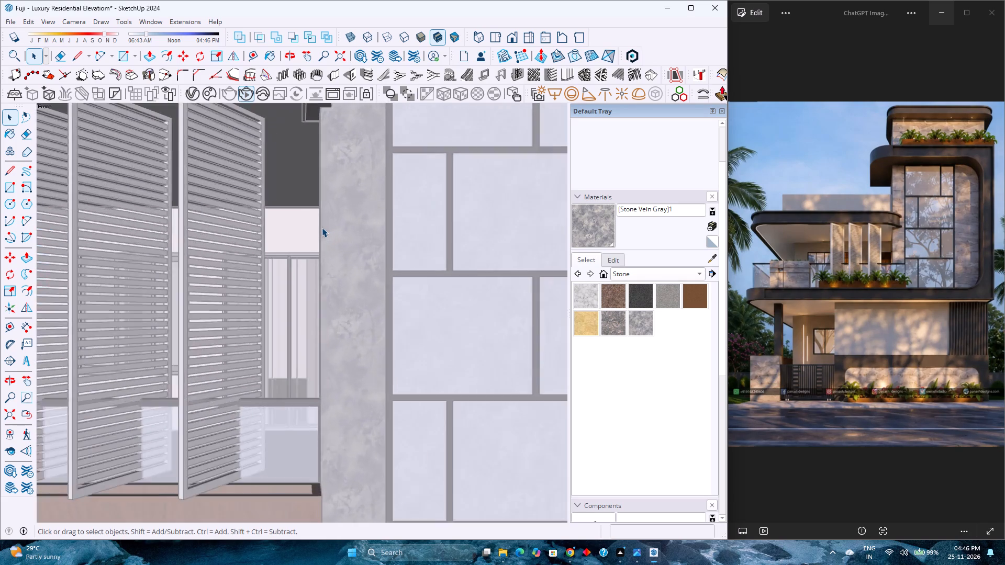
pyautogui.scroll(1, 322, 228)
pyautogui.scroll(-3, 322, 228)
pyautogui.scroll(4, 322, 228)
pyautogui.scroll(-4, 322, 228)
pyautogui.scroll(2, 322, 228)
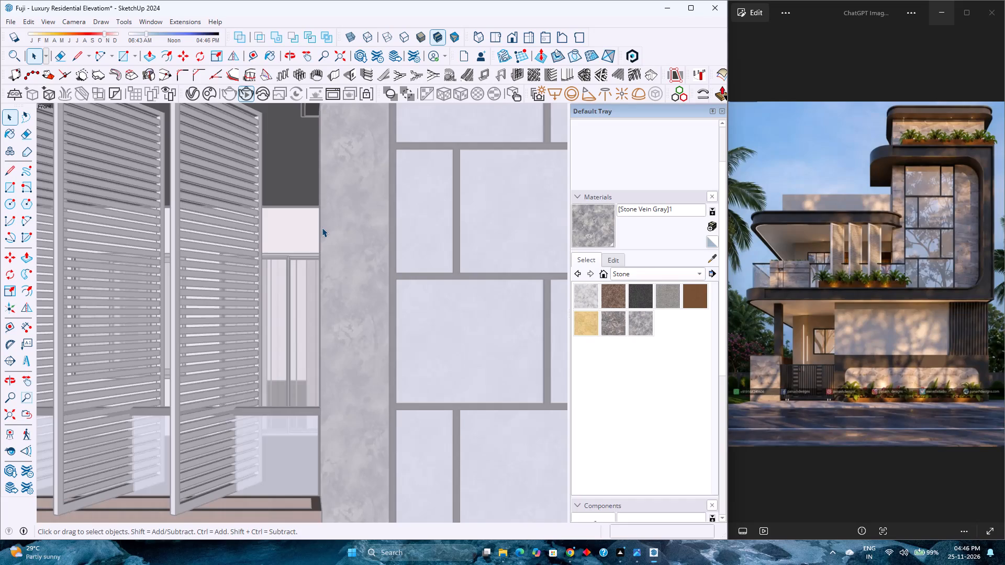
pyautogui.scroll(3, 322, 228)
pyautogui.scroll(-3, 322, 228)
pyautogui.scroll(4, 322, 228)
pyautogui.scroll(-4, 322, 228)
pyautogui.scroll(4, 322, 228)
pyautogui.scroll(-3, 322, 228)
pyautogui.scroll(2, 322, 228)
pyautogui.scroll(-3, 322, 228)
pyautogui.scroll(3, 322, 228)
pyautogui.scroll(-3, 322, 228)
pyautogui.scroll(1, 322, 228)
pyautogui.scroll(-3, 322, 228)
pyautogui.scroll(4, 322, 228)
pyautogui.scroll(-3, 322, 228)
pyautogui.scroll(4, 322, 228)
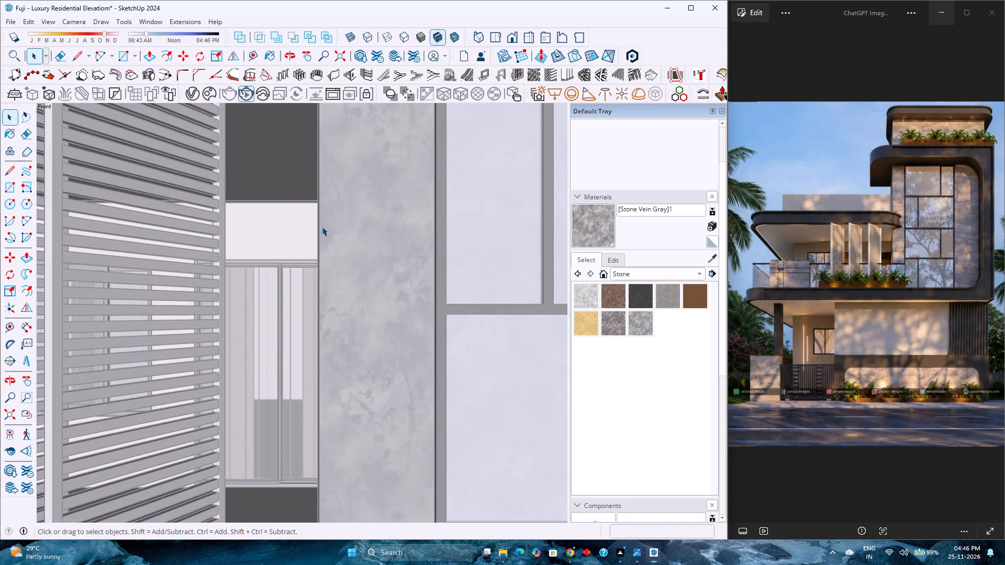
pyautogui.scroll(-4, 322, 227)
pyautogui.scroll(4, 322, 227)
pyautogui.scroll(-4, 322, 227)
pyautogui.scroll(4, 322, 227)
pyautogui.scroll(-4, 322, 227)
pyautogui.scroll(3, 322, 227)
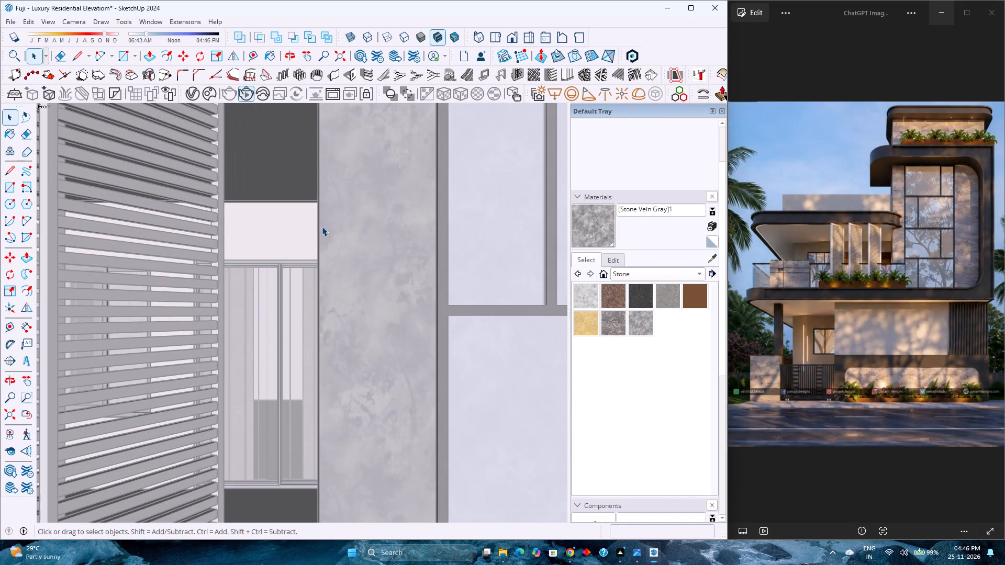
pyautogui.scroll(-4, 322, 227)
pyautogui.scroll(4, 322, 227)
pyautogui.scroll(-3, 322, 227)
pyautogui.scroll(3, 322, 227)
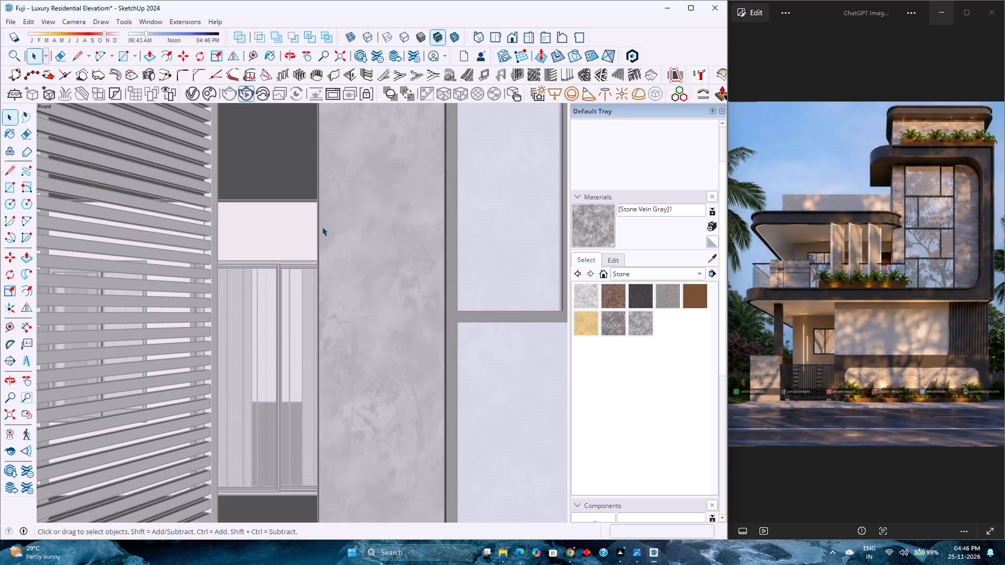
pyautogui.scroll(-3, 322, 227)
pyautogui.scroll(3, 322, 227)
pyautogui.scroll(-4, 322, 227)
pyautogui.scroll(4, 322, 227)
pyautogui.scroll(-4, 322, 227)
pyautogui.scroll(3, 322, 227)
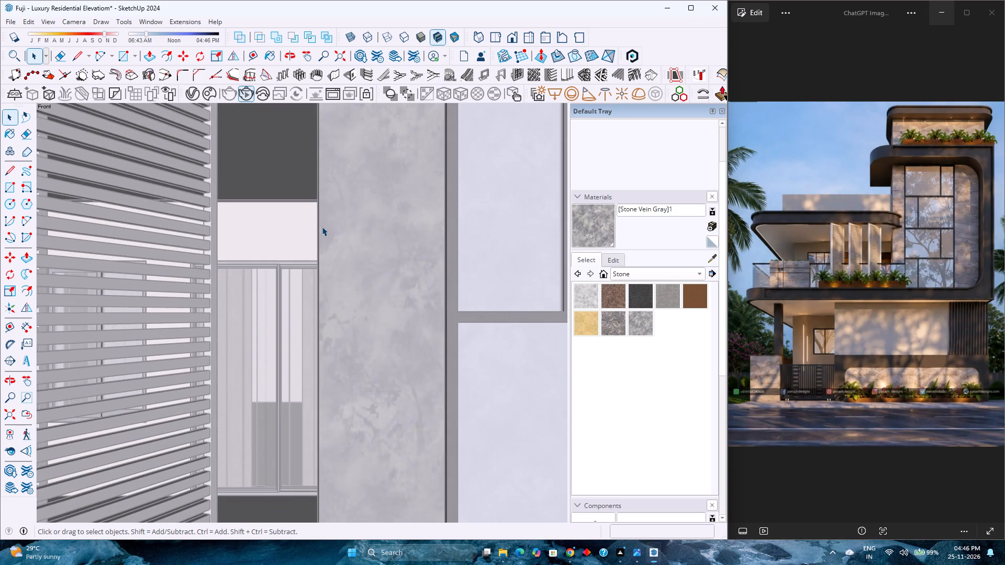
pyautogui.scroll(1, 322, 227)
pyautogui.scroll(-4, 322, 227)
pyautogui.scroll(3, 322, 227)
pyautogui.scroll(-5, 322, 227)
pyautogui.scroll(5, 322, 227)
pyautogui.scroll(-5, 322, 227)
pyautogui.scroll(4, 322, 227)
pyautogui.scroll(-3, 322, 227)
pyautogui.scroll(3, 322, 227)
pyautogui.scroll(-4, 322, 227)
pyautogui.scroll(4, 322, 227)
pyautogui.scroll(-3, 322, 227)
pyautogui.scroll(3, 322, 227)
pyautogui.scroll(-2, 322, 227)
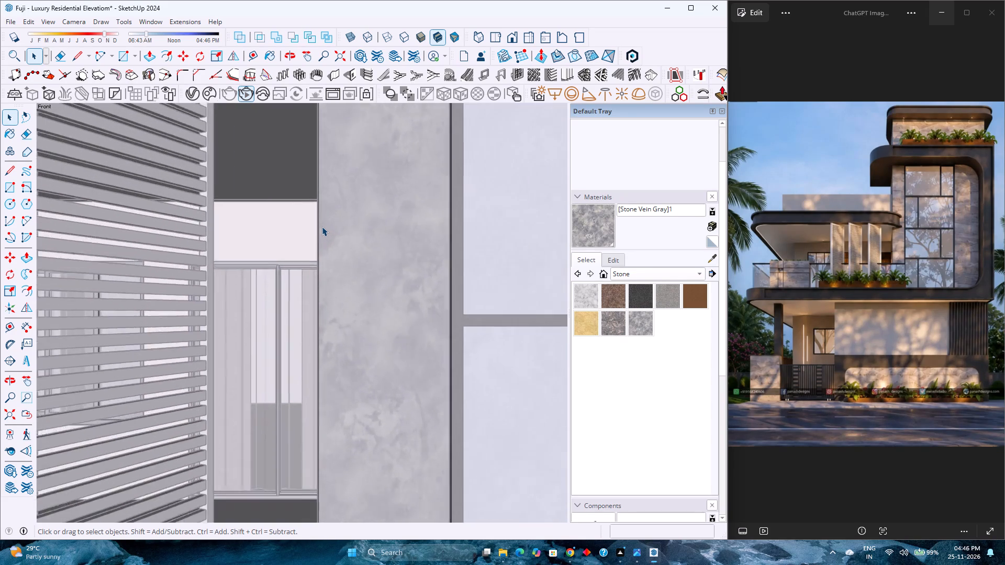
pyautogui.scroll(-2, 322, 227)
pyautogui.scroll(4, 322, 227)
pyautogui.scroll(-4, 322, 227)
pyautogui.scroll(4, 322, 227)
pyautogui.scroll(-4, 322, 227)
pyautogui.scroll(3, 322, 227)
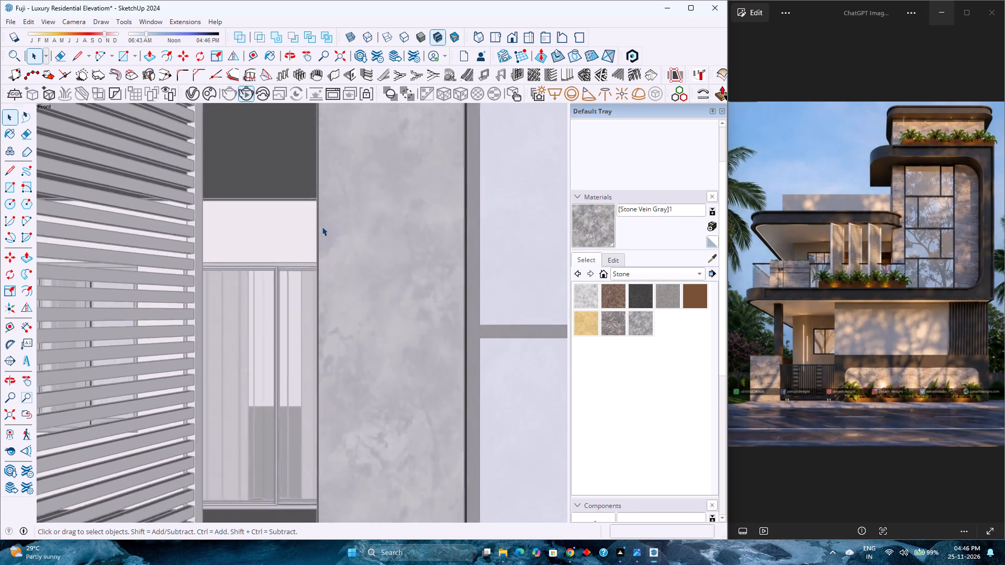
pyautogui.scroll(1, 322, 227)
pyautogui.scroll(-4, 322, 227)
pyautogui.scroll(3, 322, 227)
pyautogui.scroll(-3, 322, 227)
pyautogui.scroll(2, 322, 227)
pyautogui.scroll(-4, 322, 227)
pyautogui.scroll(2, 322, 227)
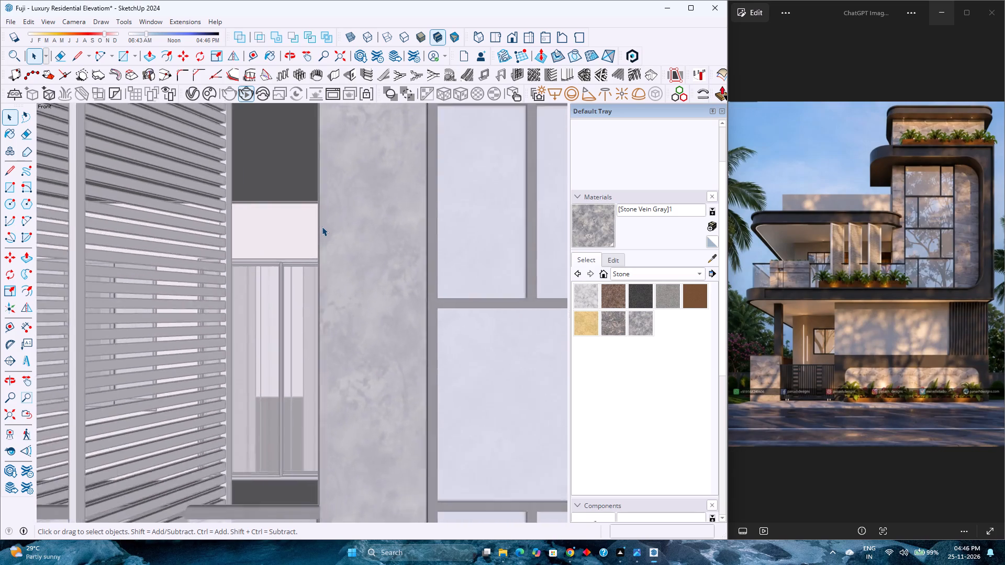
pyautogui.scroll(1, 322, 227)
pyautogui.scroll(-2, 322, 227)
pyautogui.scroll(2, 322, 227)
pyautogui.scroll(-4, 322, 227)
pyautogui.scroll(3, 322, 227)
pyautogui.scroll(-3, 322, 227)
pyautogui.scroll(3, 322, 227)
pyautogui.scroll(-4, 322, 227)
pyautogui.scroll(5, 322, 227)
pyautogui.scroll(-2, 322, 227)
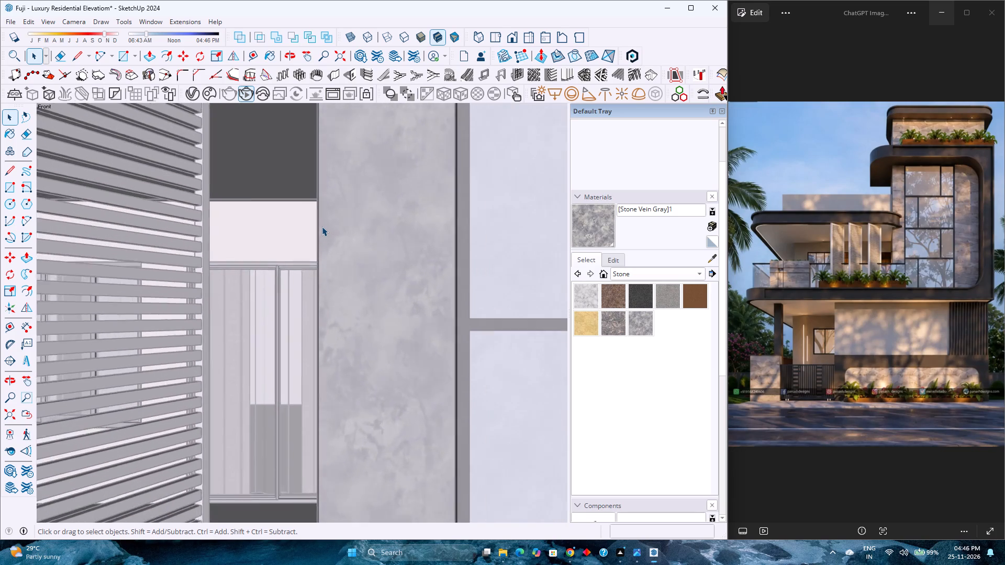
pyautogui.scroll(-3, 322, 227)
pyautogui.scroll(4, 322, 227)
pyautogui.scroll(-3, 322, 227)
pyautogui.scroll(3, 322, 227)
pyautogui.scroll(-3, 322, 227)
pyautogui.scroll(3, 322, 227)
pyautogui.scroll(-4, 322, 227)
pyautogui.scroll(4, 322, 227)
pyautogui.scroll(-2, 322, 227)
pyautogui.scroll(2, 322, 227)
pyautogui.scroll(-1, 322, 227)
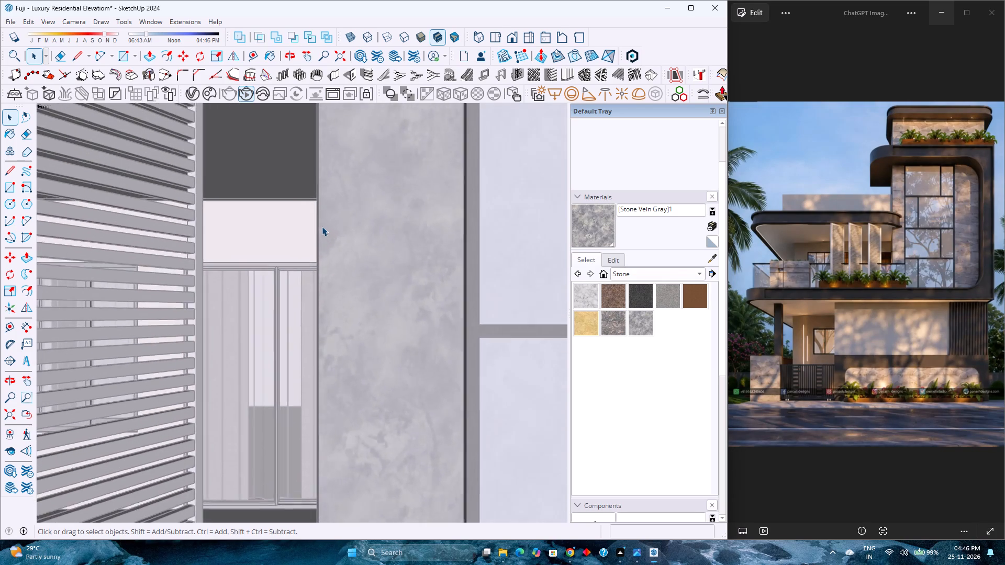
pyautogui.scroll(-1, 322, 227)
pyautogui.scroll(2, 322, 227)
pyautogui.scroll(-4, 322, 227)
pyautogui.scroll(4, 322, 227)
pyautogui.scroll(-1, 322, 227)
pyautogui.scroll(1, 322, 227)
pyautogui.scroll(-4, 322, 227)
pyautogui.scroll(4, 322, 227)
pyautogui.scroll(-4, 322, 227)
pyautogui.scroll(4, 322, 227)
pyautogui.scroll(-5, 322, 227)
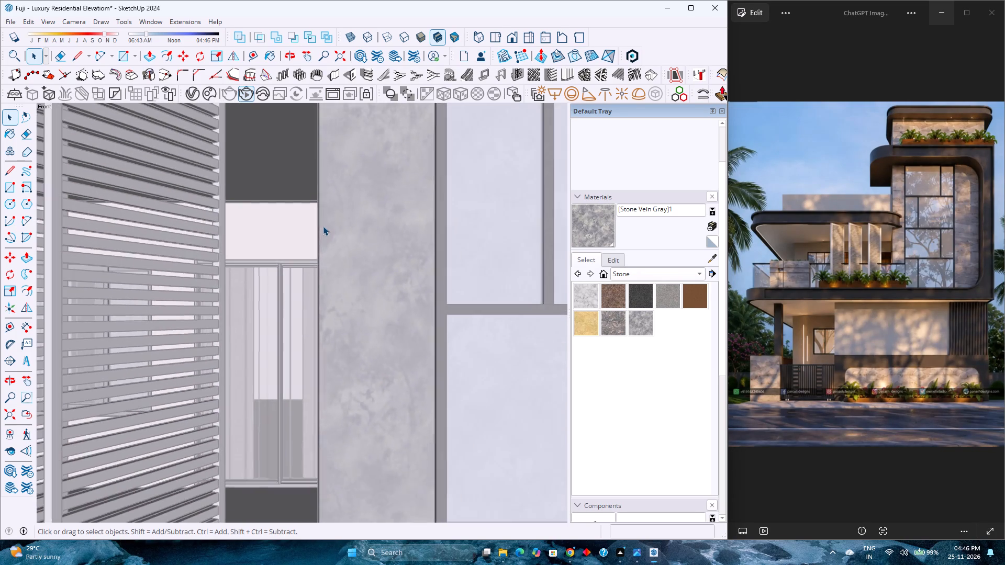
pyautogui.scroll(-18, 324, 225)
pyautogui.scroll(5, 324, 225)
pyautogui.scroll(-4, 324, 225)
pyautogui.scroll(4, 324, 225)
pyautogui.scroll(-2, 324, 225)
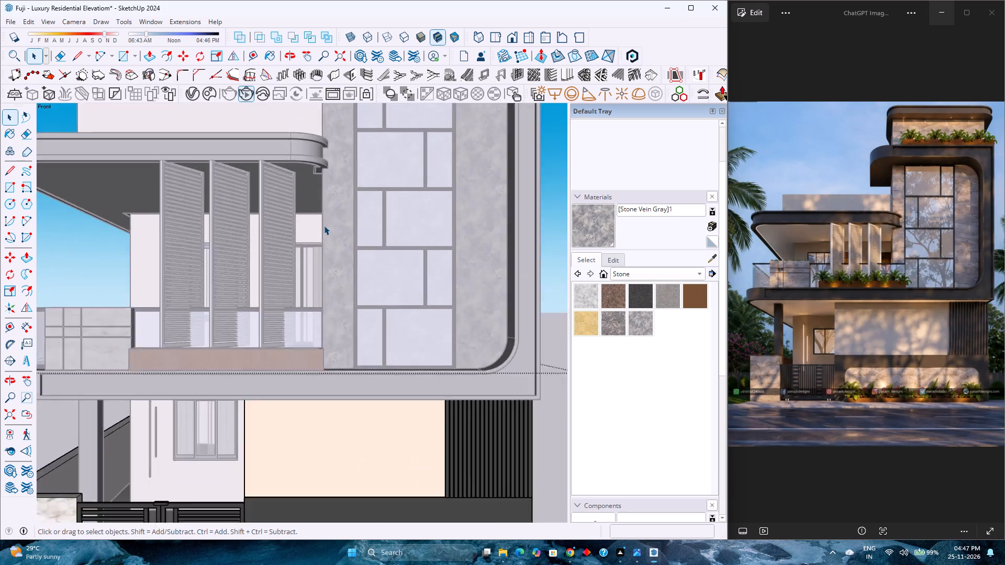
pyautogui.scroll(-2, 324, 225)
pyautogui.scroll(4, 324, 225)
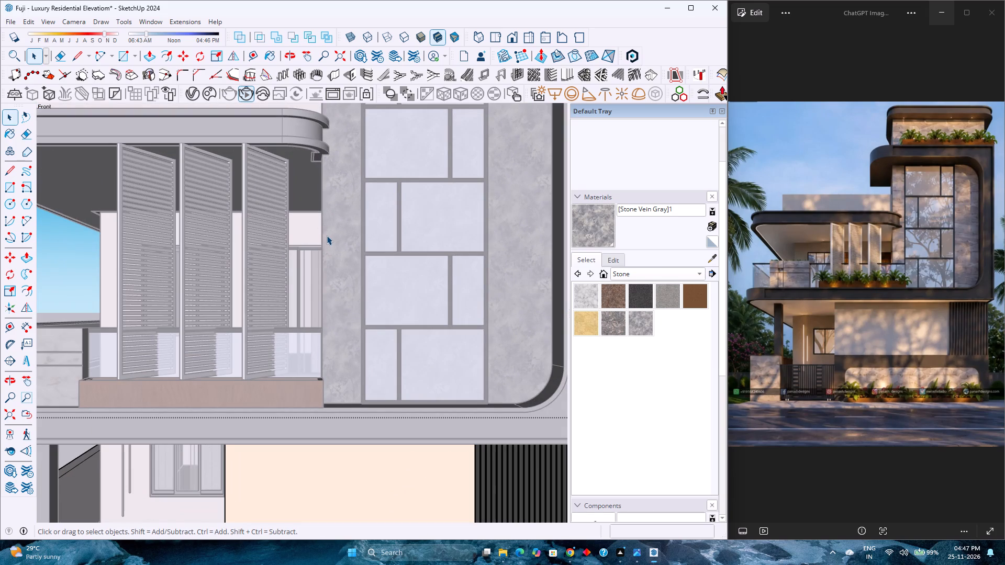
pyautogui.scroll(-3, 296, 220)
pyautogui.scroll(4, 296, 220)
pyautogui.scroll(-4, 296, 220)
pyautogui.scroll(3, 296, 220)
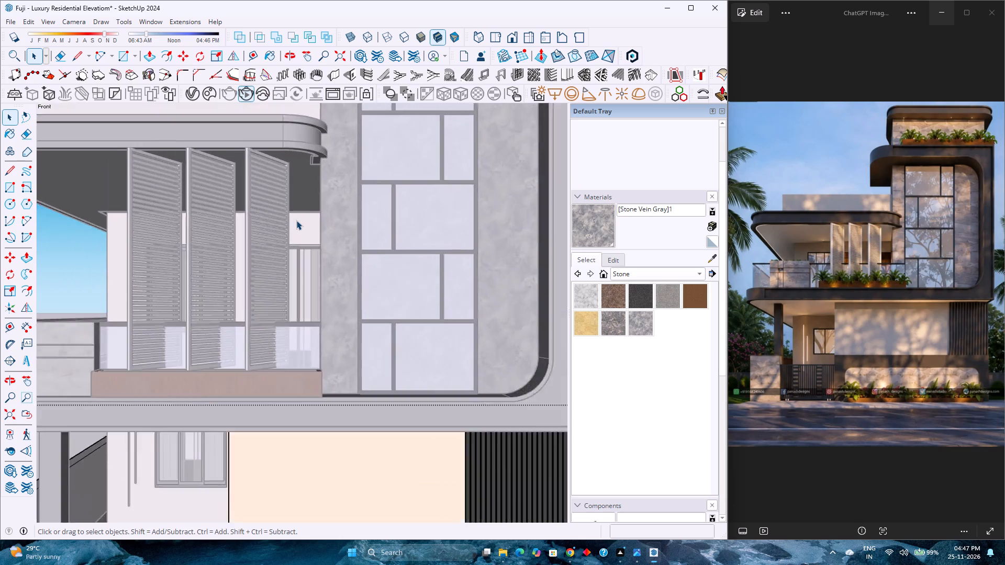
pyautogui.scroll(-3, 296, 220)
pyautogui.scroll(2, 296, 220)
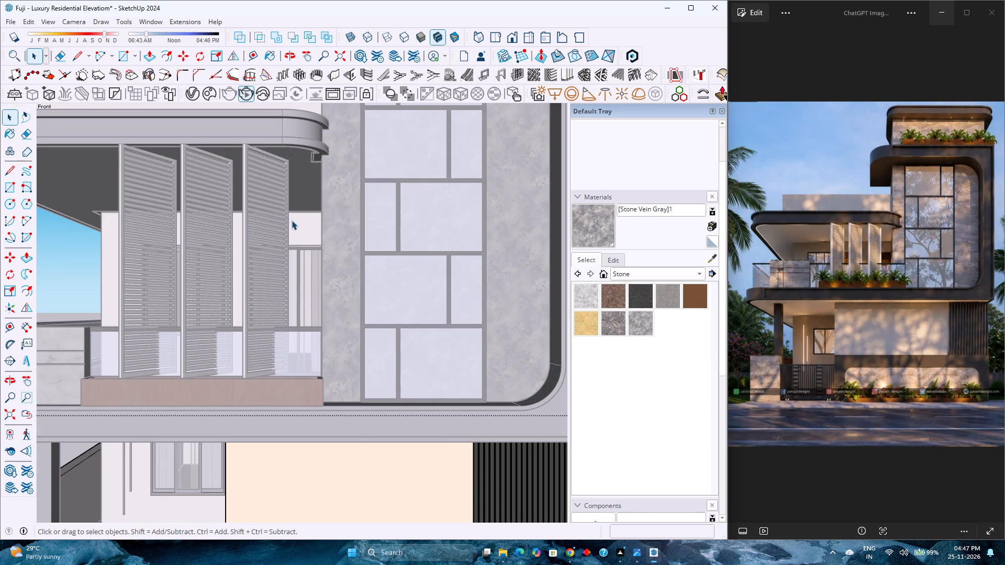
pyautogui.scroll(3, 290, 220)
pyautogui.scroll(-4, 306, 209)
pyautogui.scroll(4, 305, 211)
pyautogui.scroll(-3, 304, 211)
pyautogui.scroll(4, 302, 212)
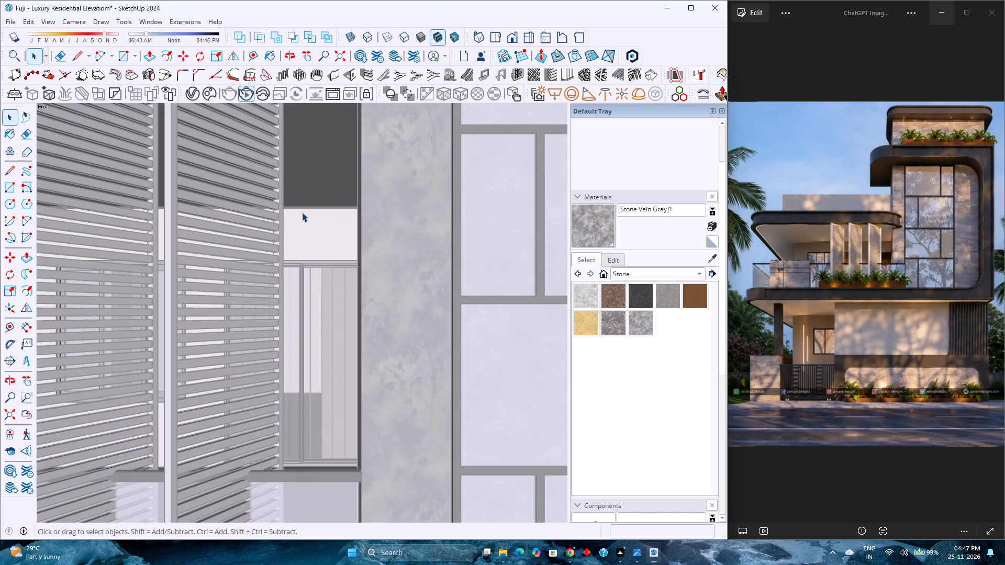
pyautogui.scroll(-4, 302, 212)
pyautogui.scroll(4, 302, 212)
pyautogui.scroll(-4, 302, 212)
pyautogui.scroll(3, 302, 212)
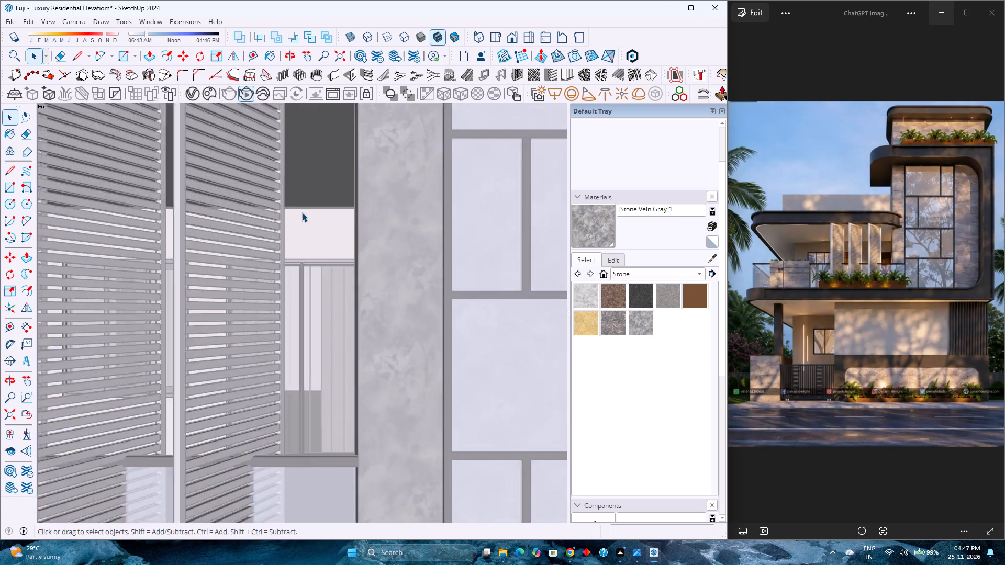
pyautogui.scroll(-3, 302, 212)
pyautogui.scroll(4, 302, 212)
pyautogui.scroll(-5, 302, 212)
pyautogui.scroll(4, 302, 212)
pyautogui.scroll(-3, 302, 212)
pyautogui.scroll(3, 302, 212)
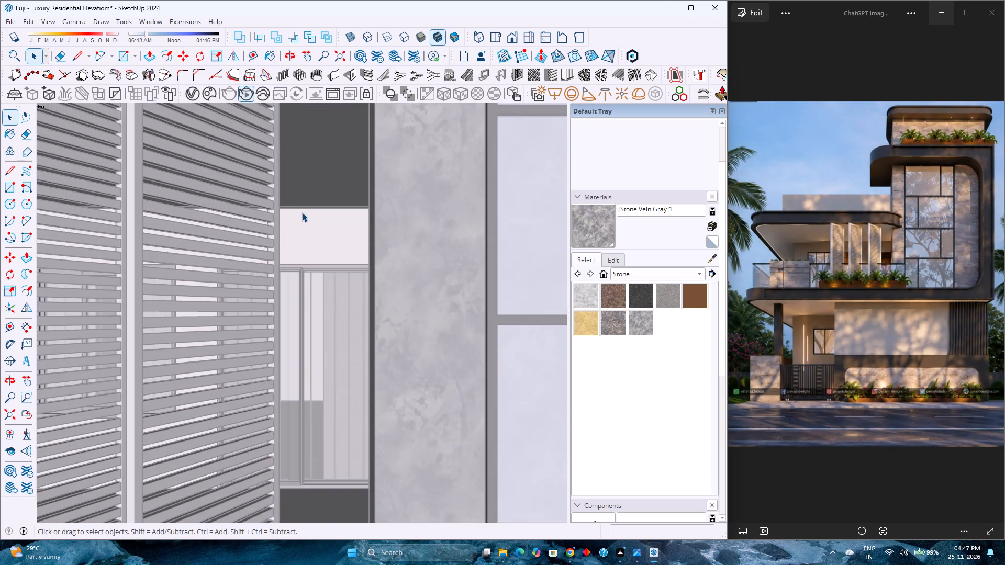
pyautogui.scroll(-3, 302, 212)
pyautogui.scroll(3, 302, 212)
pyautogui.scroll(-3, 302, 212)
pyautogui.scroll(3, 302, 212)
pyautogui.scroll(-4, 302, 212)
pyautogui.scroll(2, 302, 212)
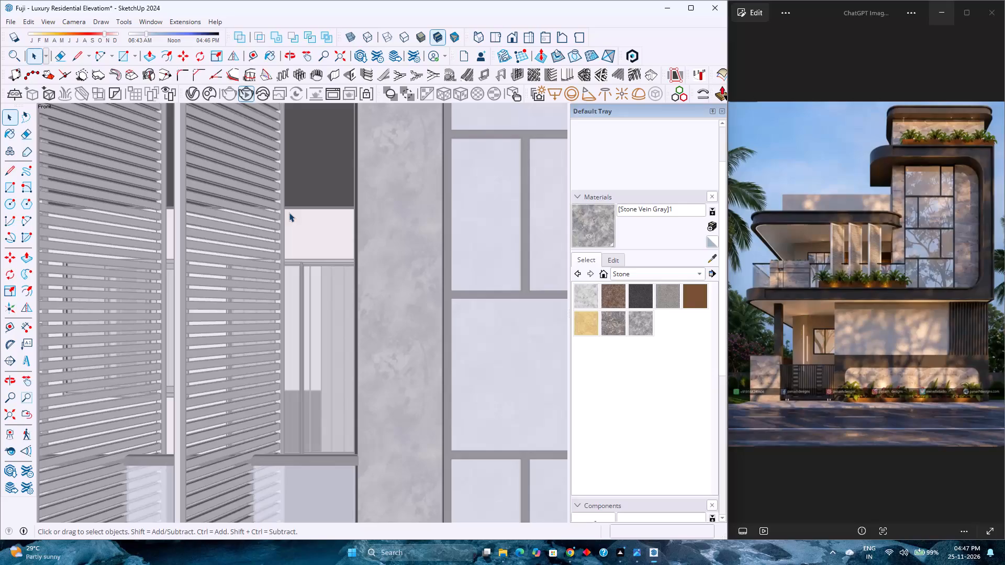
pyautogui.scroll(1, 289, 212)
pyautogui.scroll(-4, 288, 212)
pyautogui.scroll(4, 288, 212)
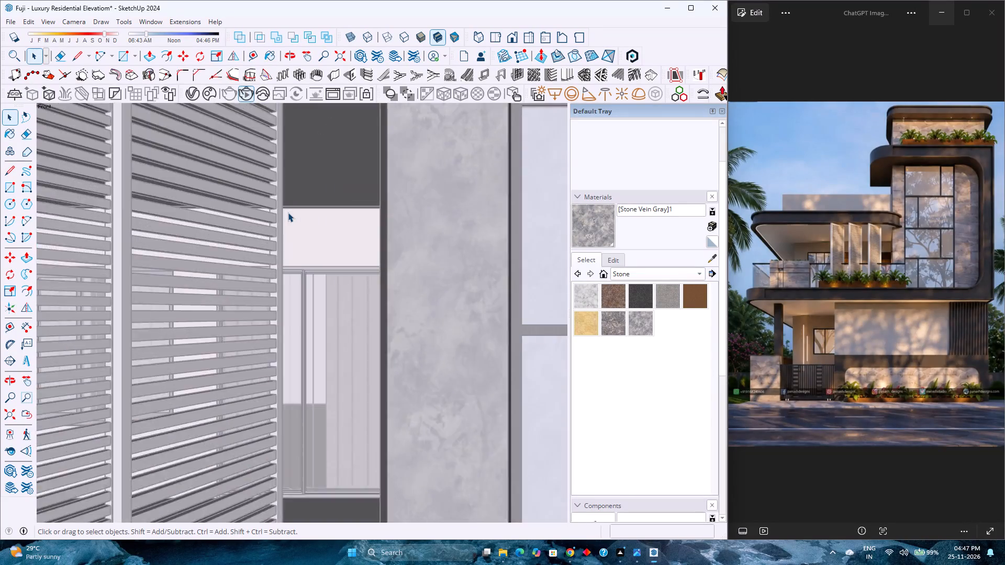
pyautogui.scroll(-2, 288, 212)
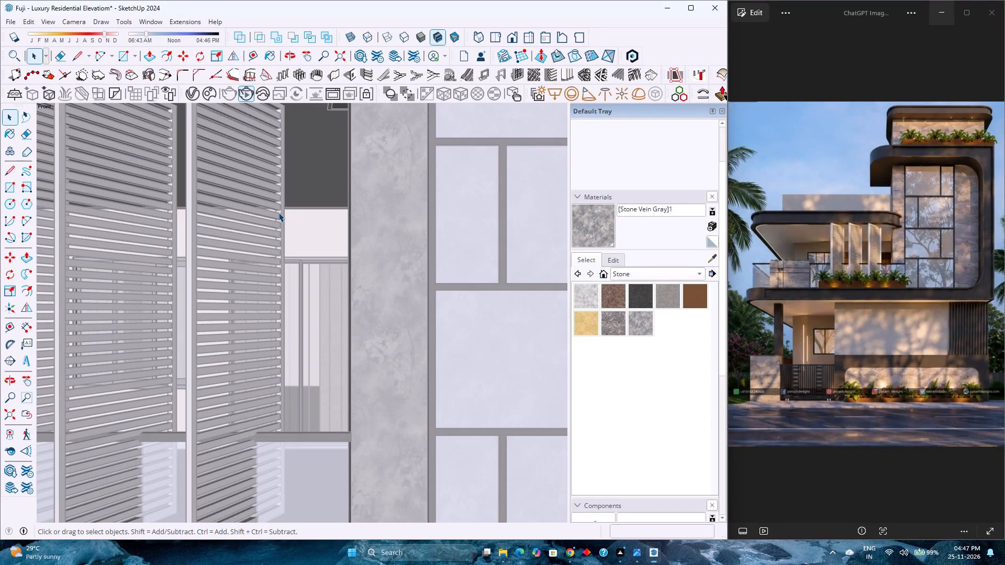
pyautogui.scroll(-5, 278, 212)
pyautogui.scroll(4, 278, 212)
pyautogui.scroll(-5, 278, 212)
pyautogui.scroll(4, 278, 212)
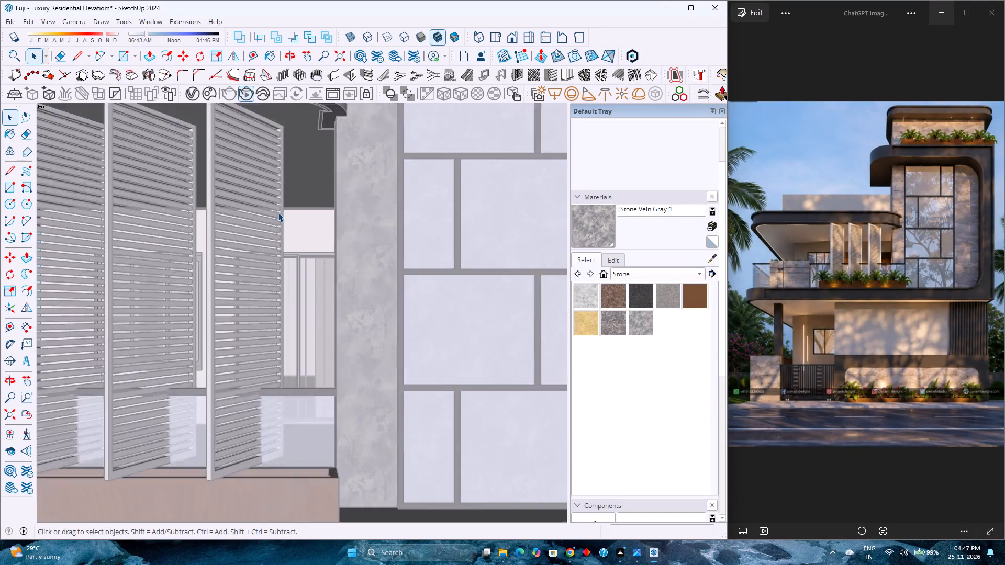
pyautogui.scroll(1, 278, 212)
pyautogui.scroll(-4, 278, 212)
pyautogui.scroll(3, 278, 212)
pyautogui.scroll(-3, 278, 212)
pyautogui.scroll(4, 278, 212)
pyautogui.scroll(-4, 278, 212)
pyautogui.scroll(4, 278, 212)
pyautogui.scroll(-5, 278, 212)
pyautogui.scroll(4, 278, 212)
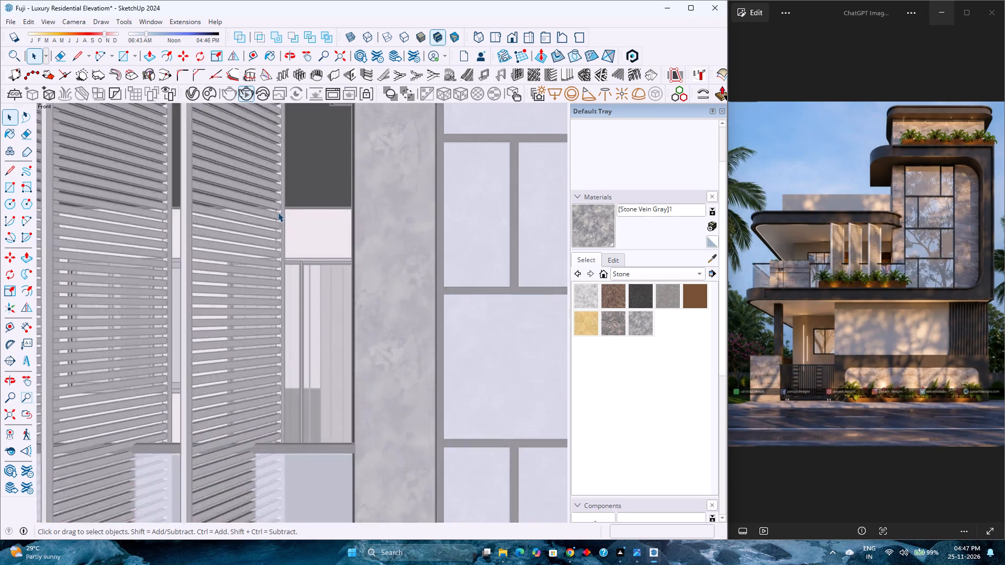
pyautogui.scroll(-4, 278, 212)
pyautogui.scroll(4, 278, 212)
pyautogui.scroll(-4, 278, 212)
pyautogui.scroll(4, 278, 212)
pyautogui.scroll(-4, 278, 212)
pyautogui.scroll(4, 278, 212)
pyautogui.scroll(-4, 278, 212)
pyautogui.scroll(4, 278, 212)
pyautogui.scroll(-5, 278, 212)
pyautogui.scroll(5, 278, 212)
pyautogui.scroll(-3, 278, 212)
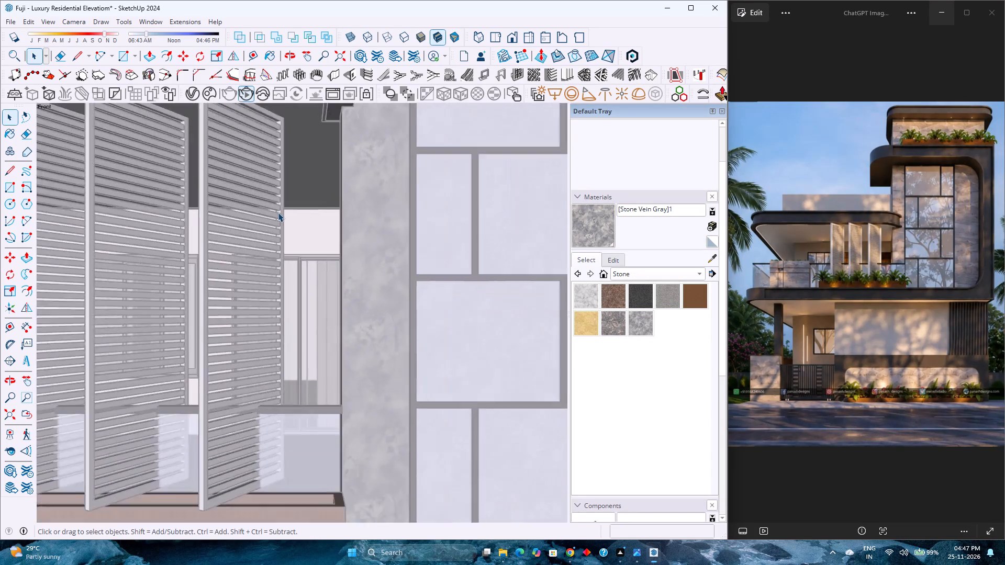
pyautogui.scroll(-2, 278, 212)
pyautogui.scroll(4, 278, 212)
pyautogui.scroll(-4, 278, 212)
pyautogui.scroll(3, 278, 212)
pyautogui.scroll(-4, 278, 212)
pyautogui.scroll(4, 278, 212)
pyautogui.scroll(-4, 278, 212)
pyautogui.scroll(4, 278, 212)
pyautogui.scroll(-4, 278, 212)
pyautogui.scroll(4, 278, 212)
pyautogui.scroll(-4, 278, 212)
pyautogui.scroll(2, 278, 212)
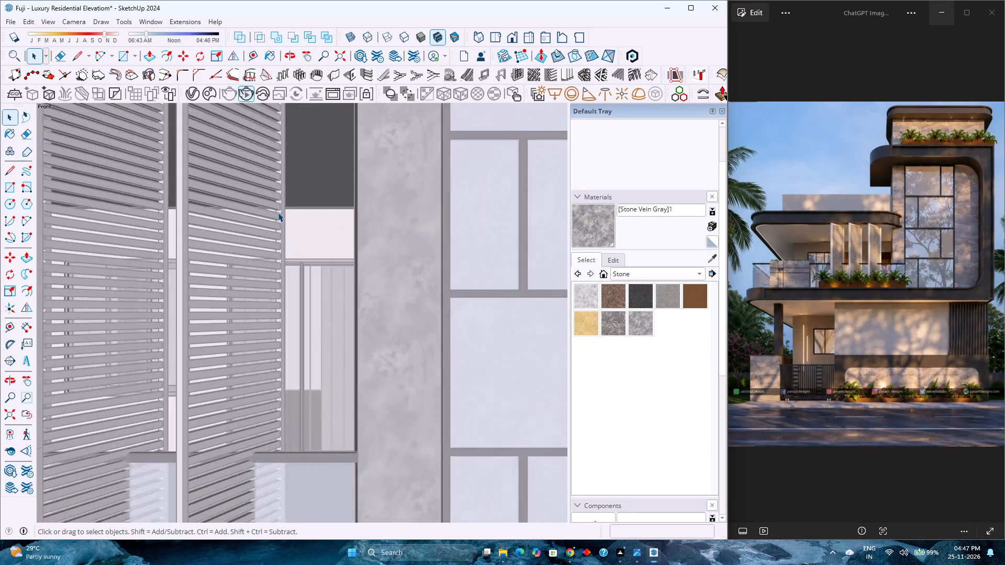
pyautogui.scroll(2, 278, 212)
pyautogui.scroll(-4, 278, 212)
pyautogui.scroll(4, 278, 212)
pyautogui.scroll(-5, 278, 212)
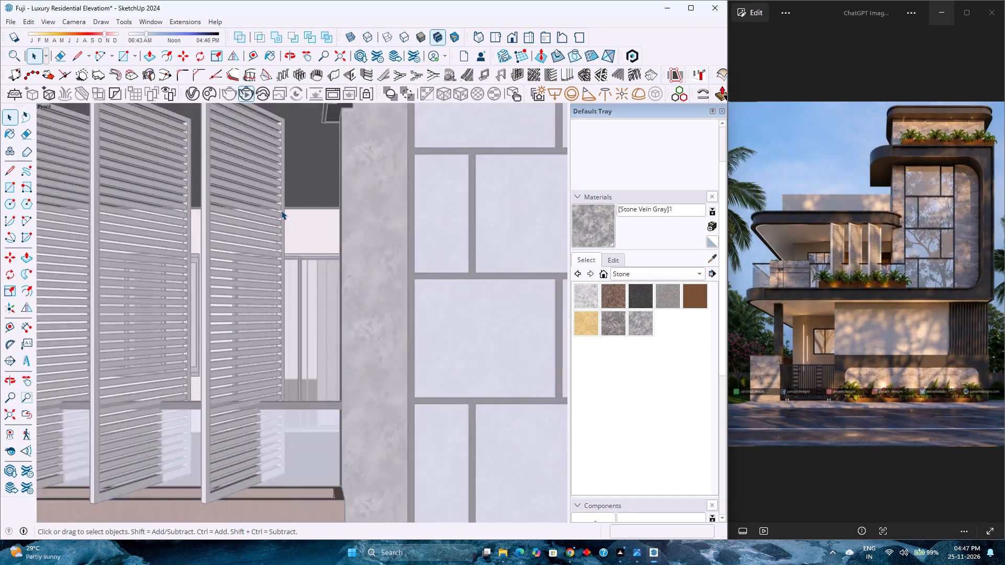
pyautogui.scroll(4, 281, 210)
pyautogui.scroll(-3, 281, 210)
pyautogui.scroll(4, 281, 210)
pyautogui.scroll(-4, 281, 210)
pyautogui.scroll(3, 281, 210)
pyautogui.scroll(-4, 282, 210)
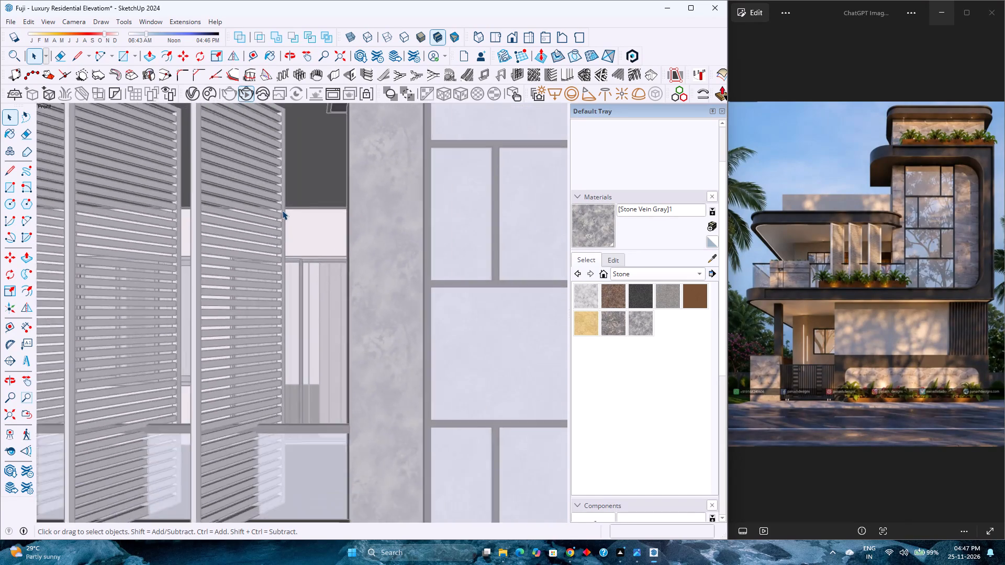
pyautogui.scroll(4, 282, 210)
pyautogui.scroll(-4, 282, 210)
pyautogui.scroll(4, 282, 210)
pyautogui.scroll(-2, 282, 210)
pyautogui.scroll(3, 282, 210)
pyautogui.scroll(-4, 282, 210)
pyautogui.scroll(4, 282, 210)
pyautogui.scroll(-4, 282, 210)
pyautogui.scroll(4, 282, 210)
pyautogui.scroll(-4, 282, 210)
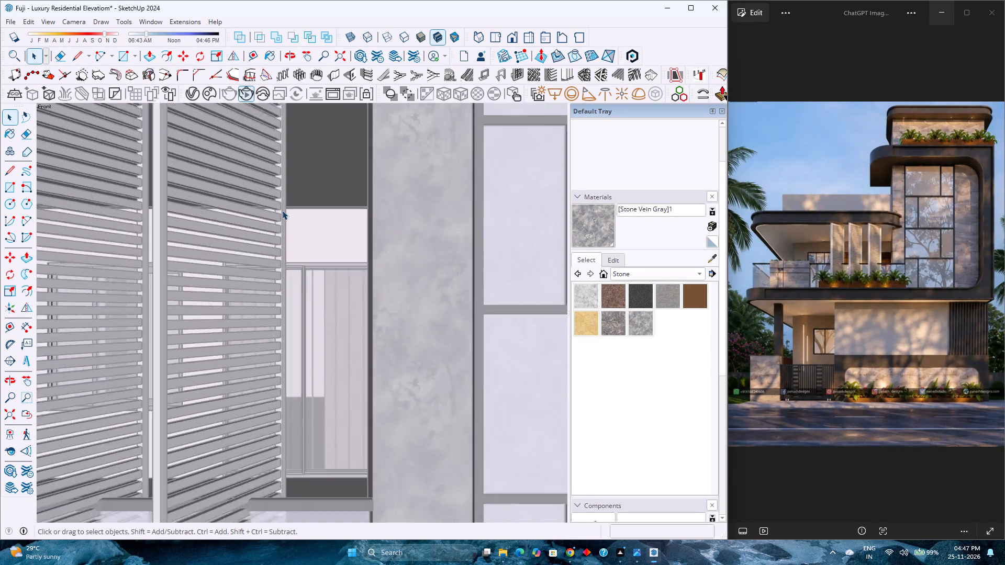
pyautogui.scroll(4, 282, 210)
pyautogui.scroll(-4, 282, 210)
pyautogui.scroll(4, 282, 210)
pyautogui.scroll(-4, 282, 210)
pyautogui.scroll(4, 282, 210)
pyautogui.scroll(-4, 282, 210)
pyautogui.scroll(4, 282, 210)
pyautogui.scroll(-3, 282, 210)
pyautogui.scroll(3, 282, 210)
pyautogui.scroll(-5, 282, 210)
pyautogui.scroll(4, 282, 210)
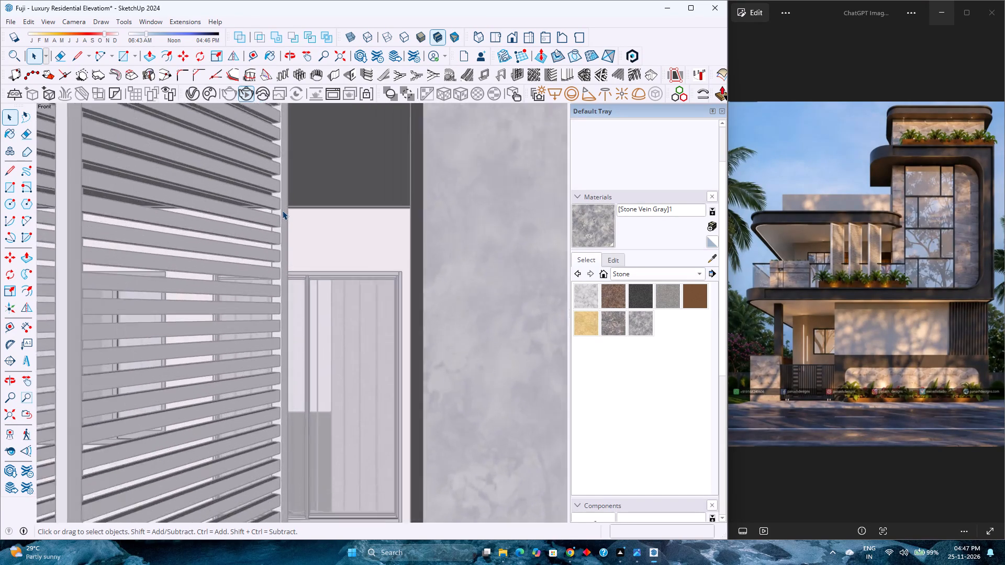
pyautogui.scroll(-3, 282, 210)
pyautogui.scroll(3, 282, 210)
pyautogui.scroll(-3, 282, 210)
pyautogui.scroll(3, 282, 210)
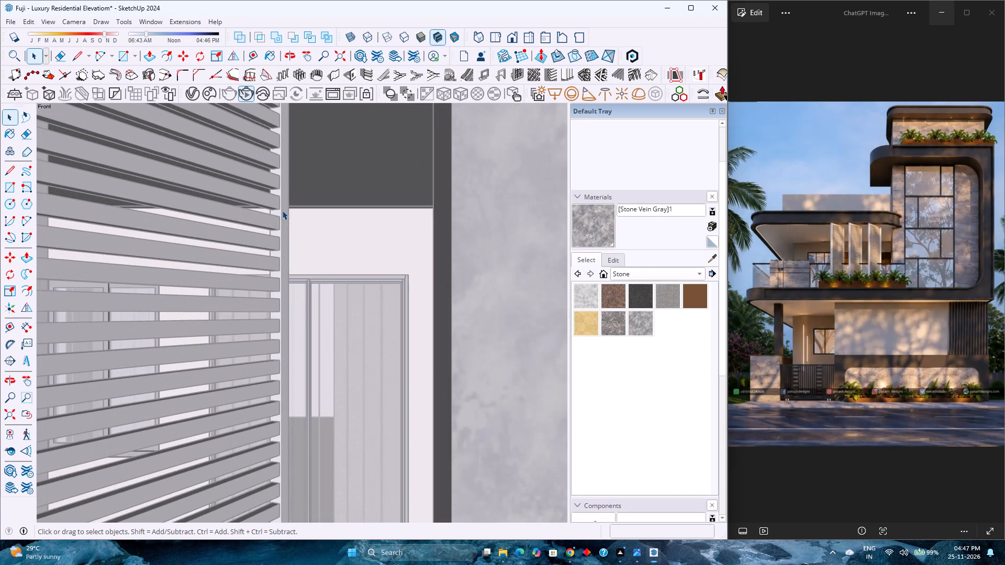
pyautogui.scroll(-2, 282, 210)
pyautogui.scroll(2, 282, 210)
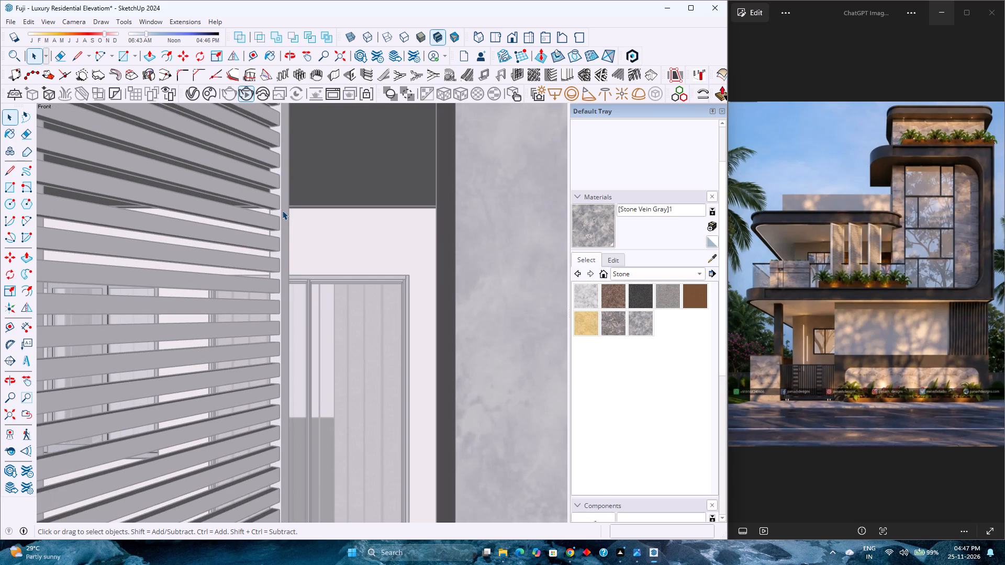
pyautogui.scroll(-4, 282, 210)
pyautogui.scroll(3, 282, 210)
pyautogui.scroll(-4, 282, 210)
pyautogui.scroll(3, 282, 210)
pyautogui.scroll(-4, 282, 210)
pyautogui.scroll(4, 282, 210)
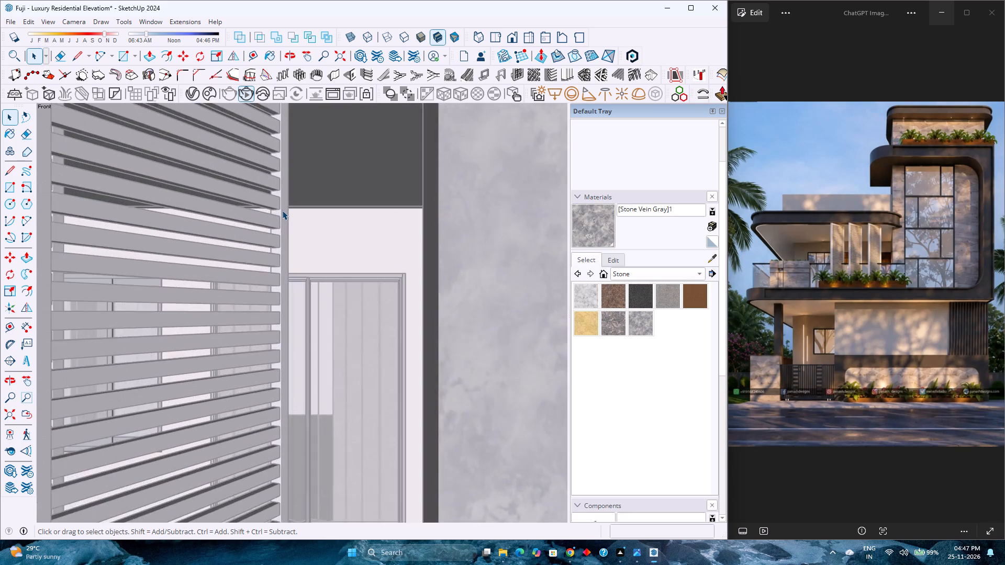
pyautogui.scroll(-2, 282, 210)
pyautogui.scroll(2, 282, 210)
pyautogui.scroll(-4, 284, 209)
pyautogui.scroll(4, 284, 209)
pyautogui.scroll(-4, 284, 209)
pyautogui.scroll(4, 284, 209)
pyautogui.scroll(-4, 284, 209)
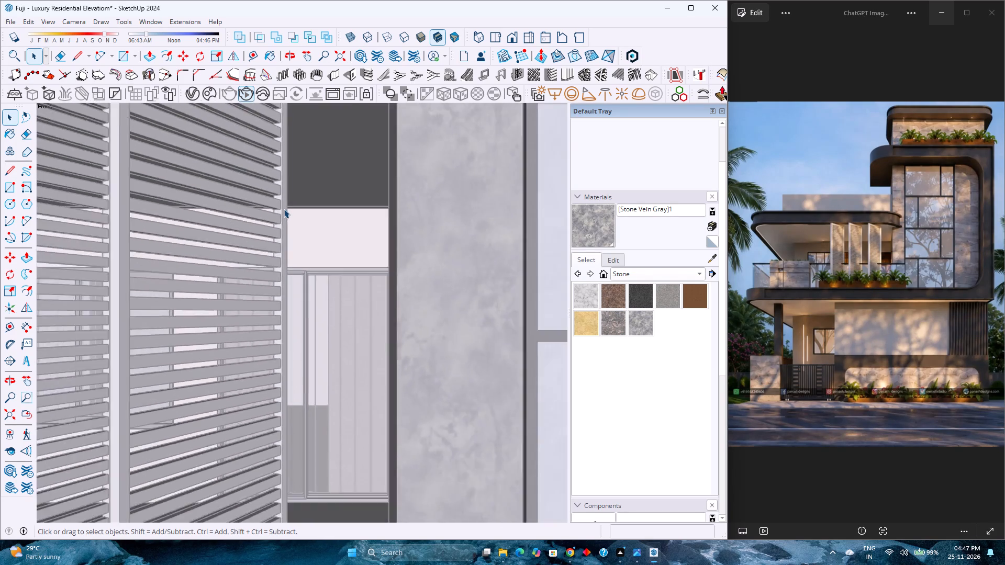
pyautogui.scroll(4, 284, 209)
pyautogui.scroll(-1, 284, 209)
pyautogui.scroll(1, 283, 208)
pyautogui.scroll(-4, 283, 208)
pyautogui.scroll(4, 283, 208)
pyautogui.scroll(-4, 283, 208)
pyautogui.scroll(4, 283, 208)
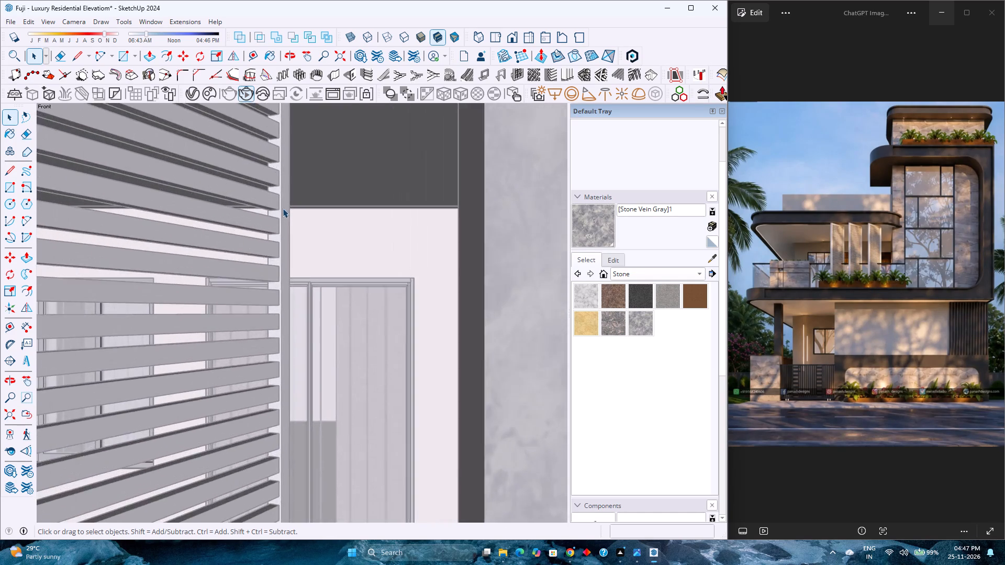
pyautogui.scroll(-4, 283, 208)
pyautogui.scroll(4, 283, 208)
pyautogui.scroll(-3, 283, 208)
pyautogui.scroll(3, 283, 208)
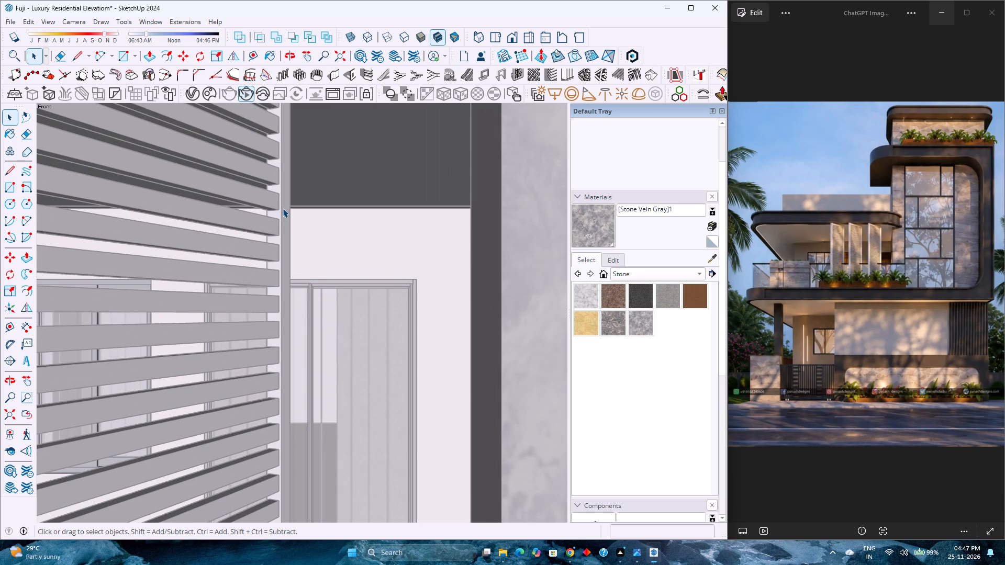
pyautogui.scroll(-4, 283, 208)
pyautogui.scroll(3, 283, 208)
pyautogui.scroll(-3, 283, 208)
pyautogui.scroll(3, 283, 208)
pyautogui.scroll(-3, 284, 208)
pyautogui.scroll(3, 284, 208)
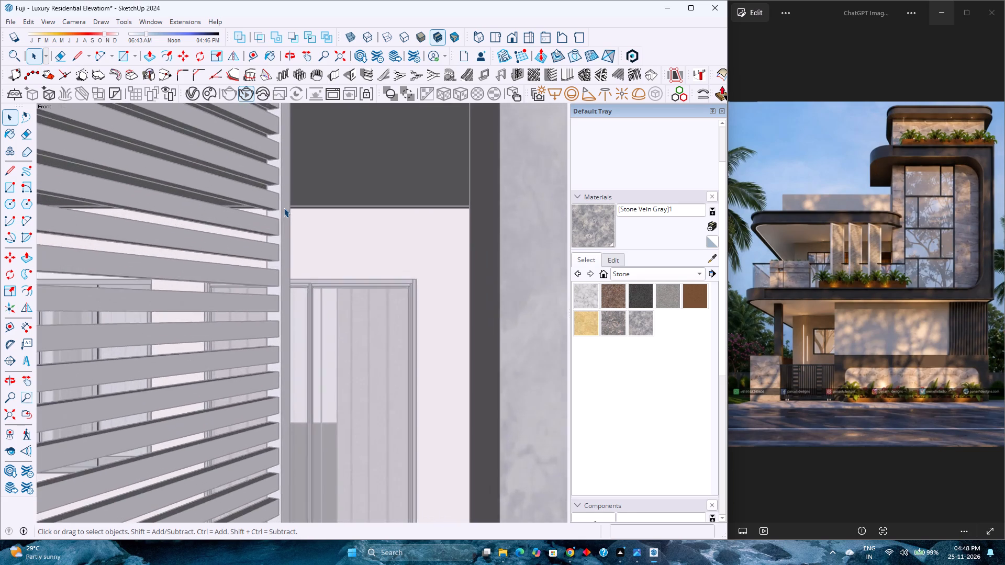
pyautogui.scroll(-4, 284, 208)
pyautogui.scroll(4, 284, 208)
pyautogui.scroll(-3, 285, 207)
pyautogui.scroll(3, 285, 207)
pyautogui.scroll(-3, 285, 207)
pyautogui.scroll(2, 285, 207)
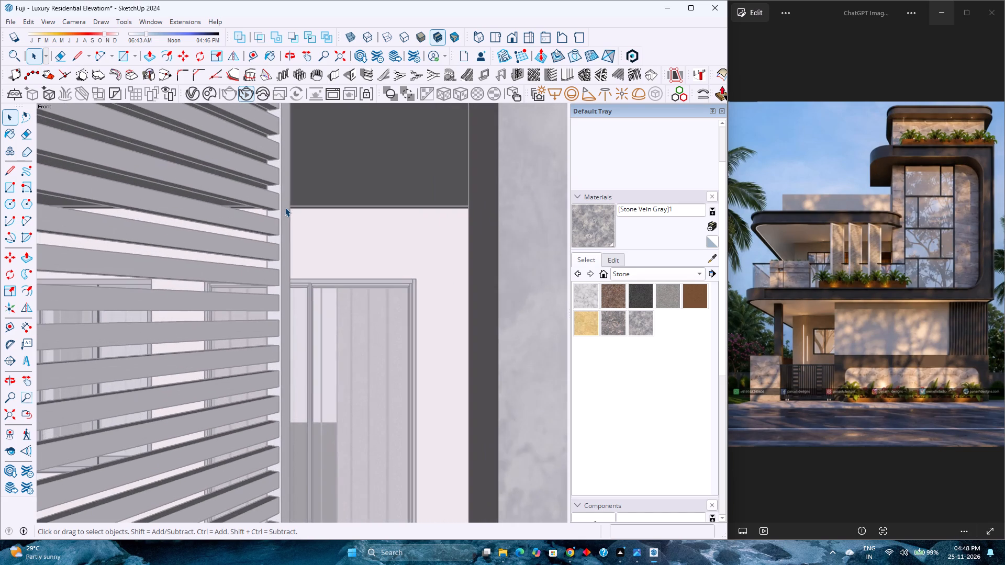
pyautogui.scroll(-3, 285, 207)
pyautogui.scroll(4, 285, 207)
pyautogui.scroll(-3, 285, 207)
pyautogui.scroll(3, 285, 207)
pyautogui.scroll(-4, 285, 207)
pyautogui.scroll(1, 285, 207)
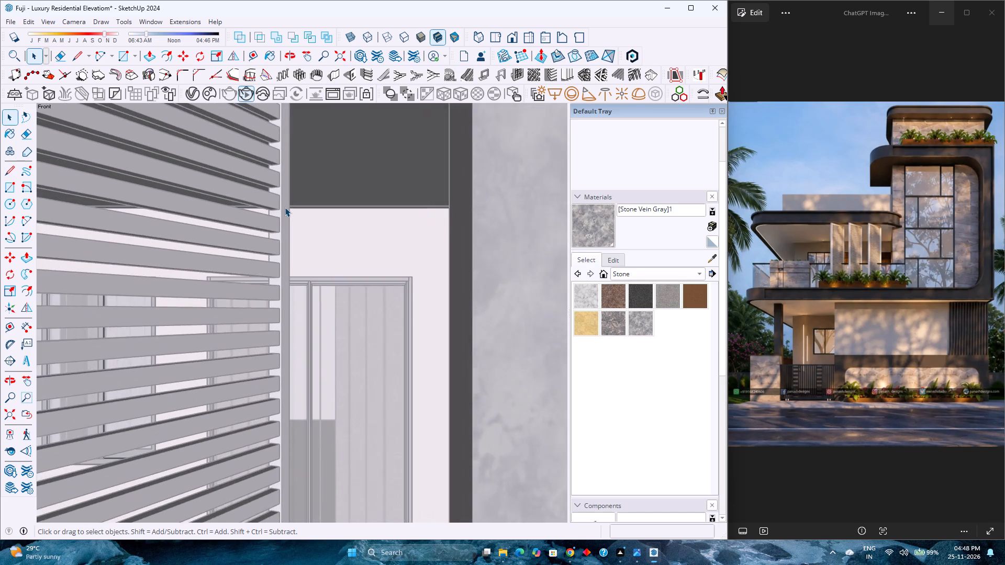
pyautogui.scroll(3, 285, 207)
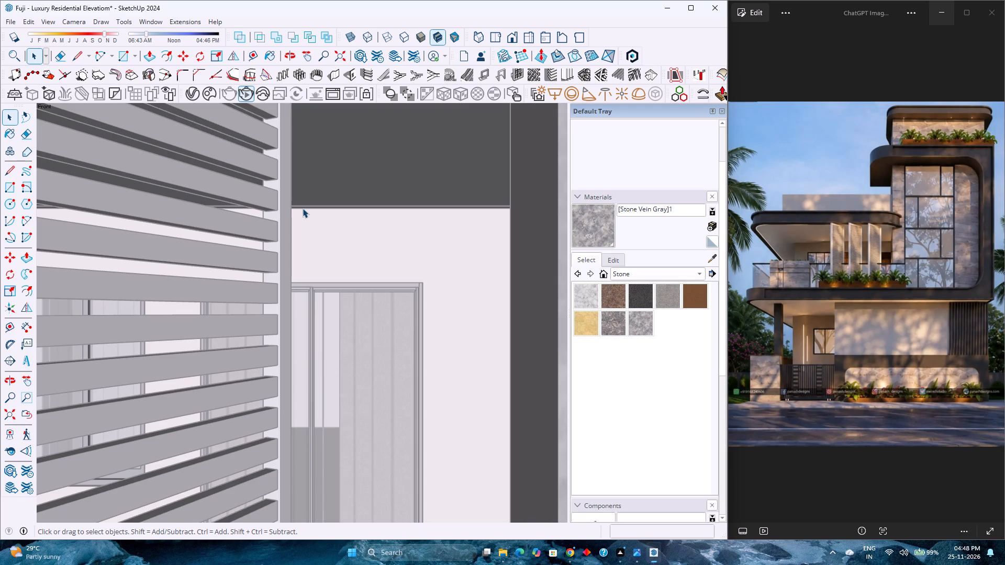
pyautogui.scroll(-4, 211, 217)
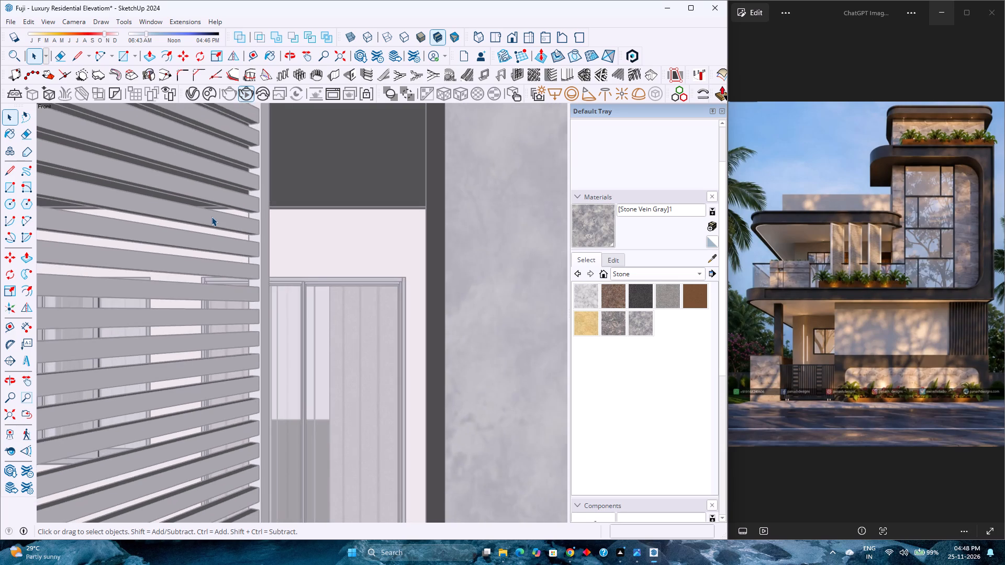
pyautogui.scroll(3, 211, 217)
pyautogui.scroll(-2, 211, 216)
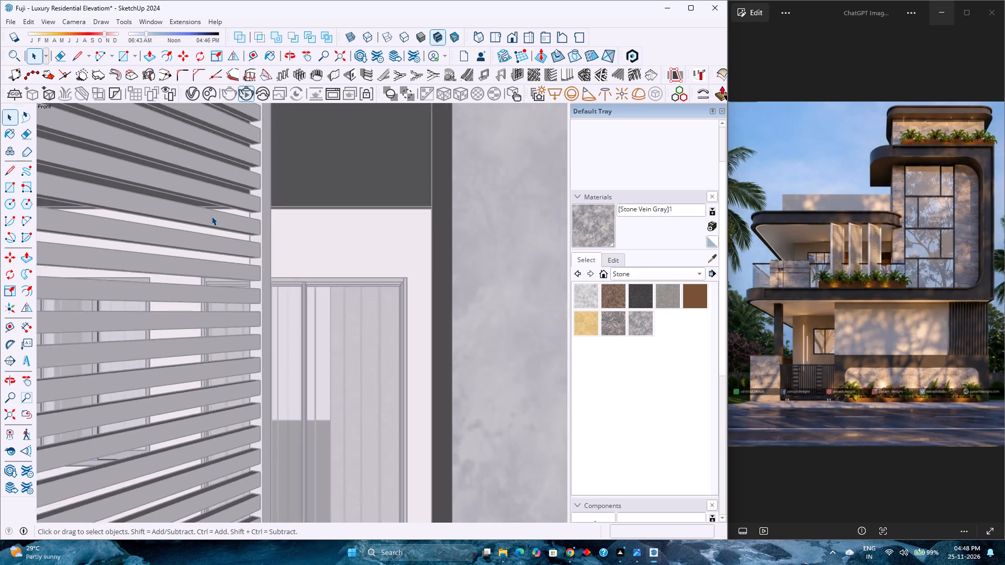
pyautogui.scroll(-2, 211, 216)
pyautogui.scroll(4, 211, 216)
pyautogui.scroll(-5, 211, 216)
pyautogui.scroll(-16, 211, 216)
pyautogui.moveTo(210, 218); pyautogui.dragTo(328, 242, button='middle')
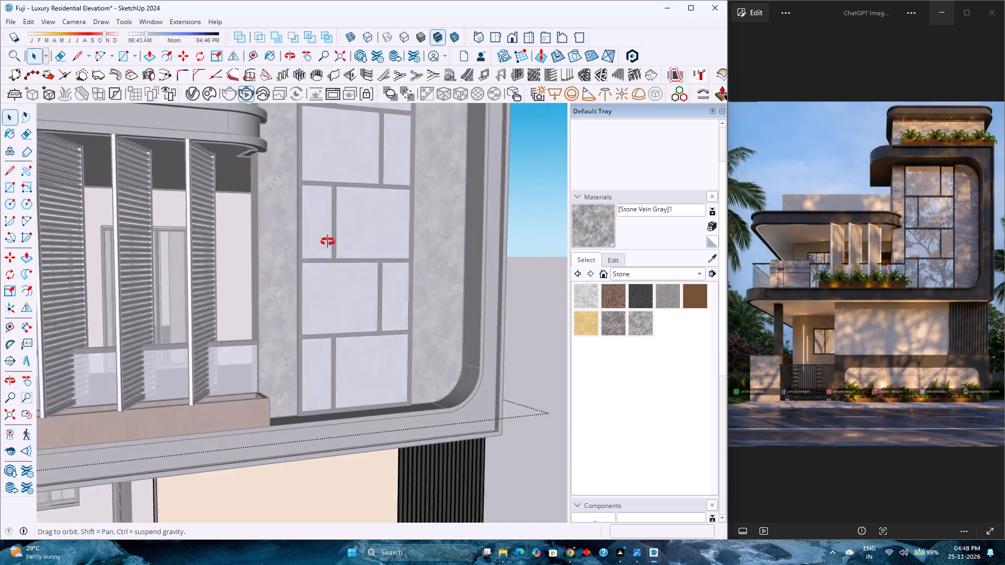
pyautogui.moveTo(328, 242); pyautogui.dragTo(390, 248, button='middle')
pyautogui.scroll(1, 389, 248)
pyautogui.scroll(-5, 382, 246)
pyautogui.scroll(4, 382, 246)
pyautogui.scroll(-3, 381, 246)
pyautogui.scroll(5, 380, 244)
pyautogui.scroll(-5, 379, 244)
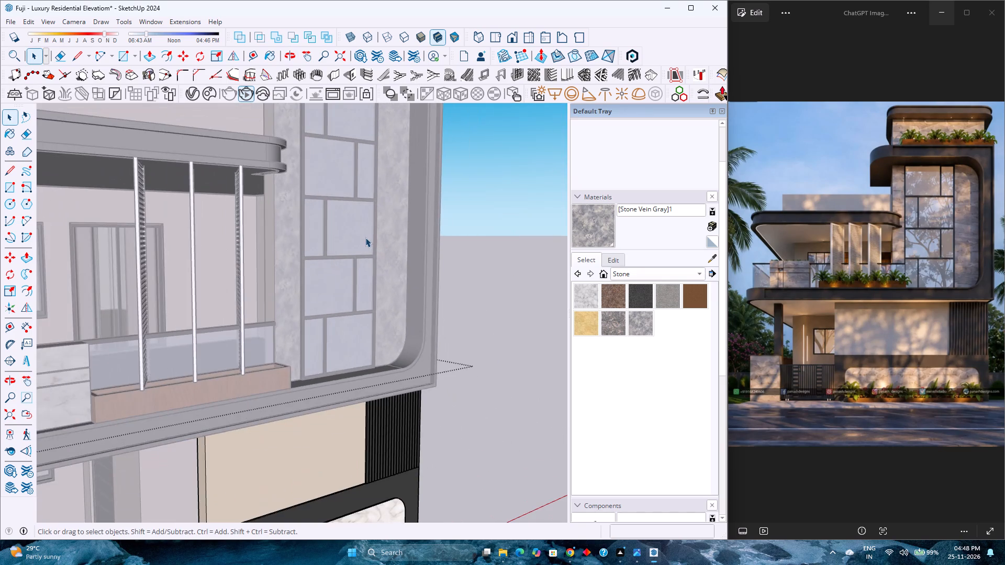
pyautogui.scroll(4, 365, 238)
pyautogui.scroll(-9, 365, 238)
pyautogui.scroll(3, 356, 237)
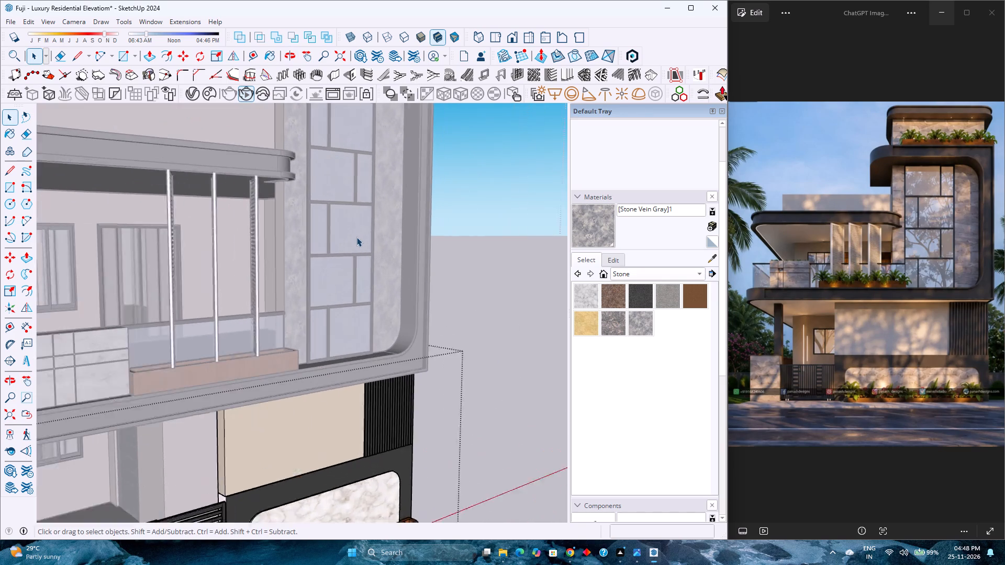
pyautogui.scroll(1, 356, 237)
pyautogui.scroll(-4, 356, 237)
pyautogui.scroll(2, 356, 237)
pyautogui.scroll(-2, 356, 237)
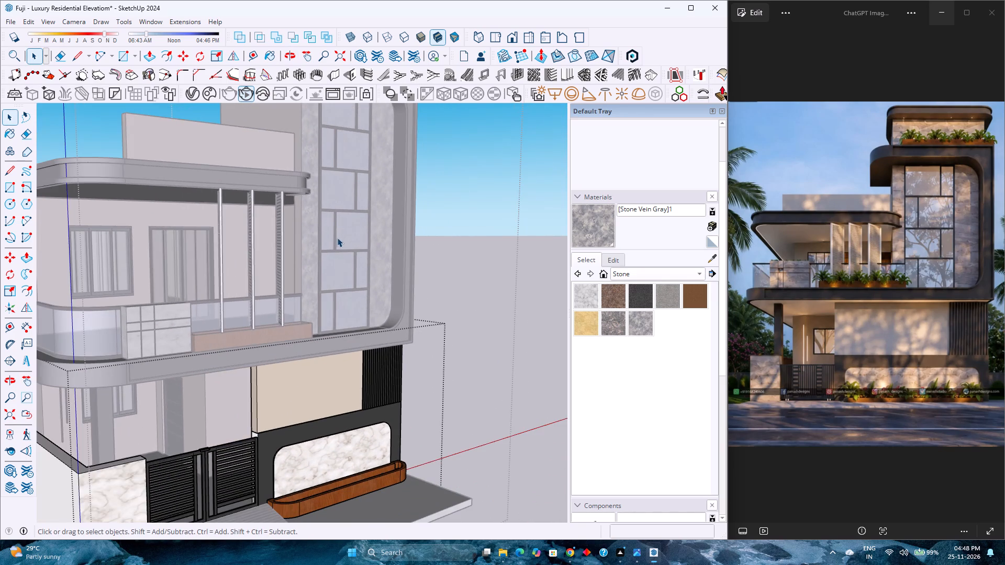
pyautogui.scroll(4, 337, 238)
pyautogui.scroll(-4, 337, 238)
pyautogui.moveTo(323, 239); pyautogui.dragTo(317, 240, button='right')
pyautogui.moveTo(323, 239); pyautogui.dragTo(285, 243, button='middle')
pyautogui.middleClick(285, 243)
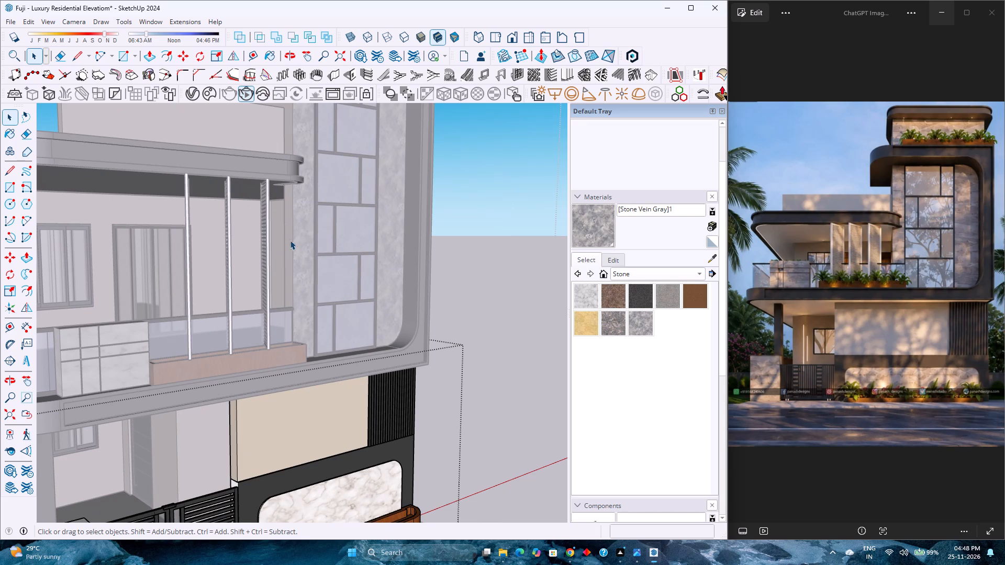
# Exit the open ground-floor group and its enclosing group, and show the whole building in front view.
pyautogui.scroll(-4, 294, 236)
pyautogui.click(374, 234)
pyautogui.click(440, 231)
pyautogui.scroll(-6, 440, 231)
pyautogui.middleClick(441, 231)
pyautogui.moveTo(440, 231); pyautogui.dragTo(326, 260, button='middle')
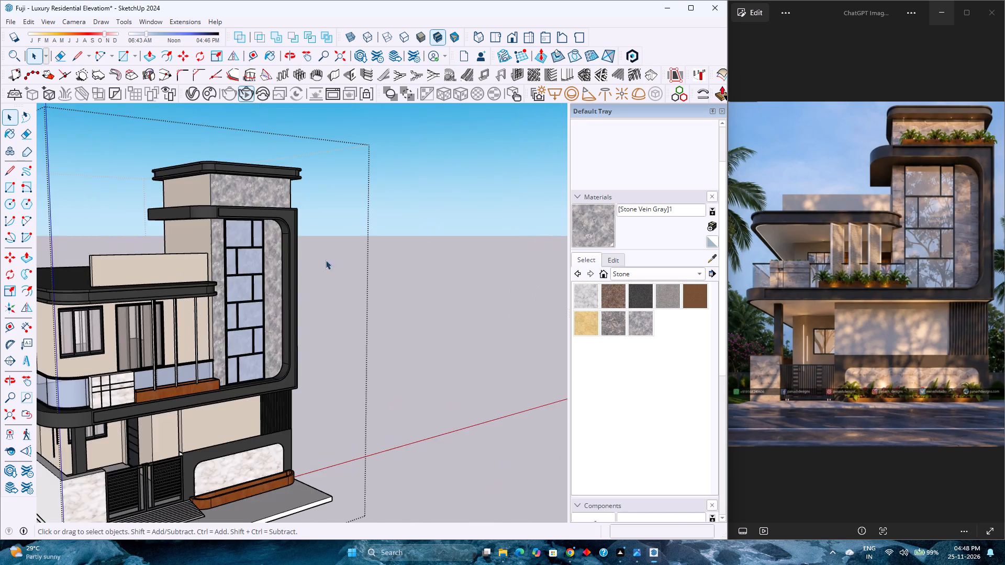
pyautogui.moveTo(326, 260); pyautogui.dragTo(281, 263, button='middle')
pyautogui.middleClick(281, 263)
pyautogui.scroll(-6, 281, 263)
pyautogui.click(375, 268)
pyautogui.moveTo(375, 268); pyautogui.dragTo(170, 277, button='middle')
pyautogui.middleClick(170, 277)
pyautogui.scroll(5, 171, 274)
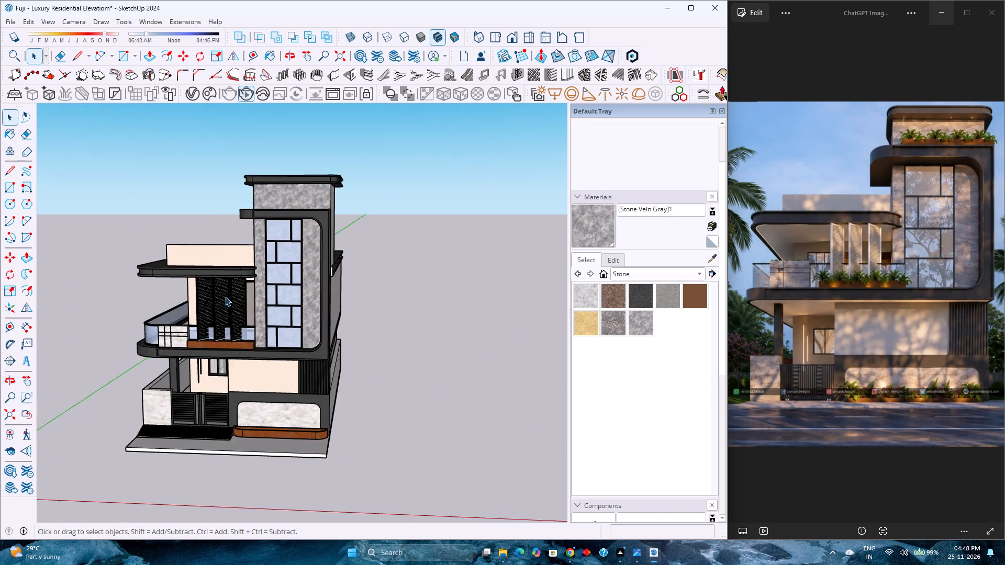
pyautogui.scroll(2, 225, 297)
pyautogui.click(513, 39)
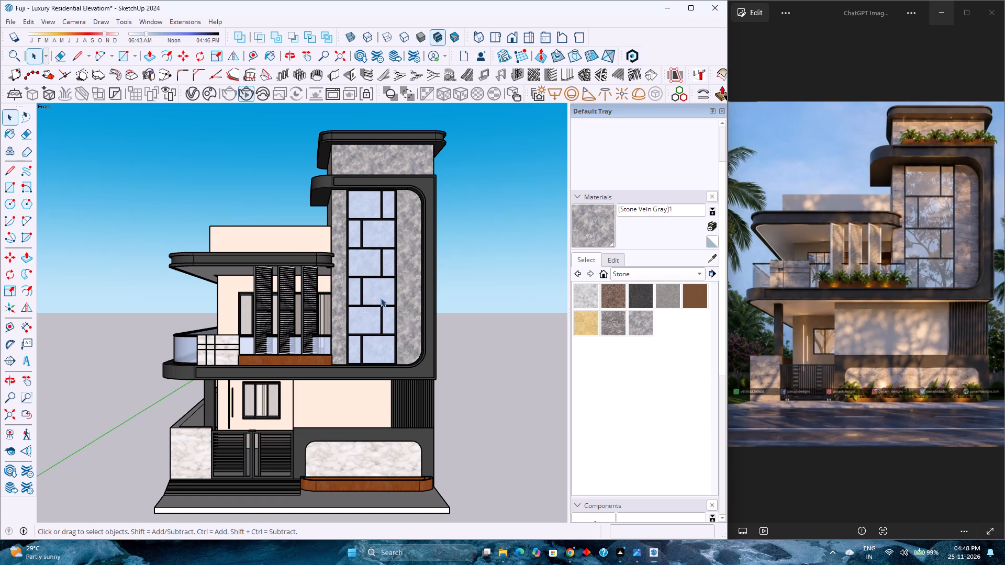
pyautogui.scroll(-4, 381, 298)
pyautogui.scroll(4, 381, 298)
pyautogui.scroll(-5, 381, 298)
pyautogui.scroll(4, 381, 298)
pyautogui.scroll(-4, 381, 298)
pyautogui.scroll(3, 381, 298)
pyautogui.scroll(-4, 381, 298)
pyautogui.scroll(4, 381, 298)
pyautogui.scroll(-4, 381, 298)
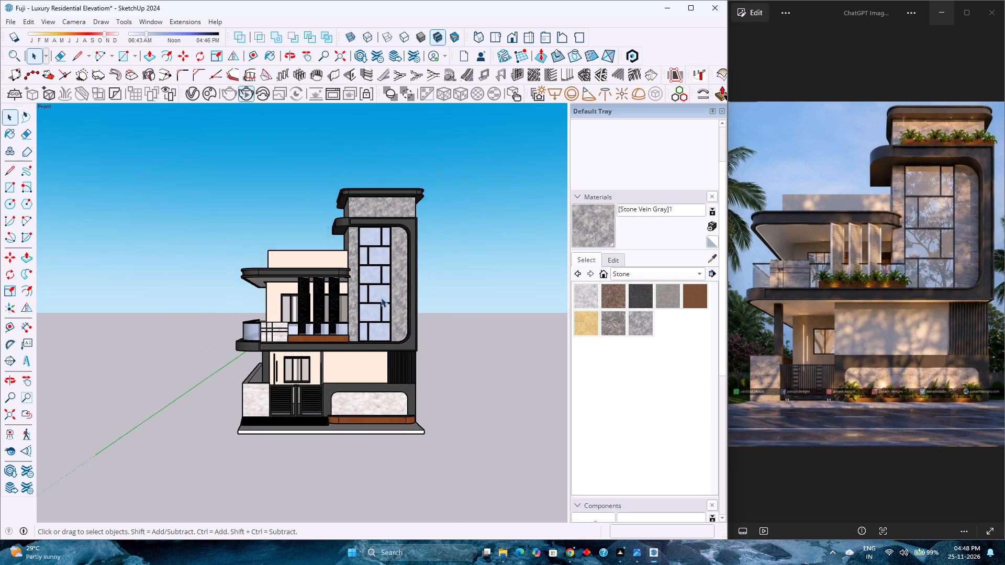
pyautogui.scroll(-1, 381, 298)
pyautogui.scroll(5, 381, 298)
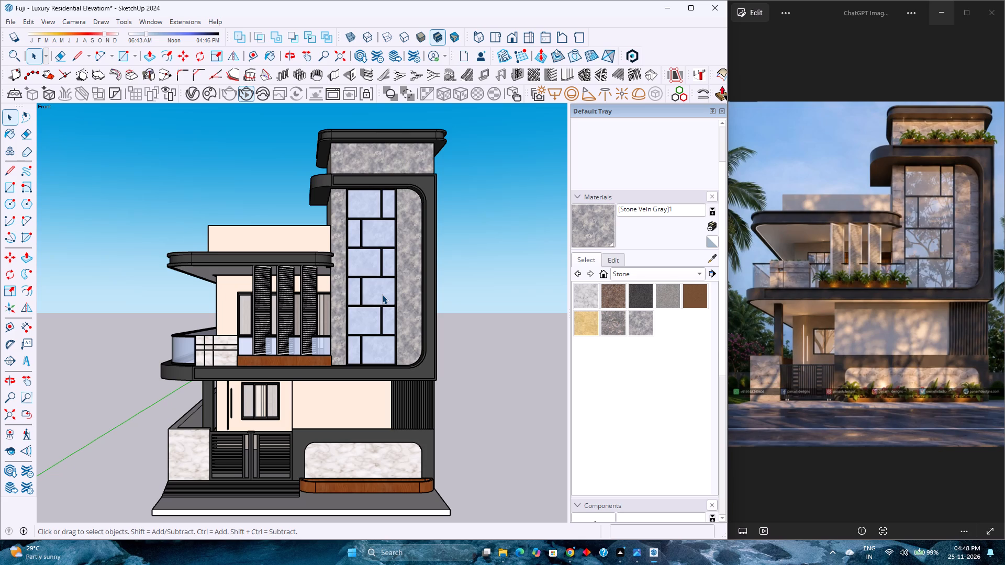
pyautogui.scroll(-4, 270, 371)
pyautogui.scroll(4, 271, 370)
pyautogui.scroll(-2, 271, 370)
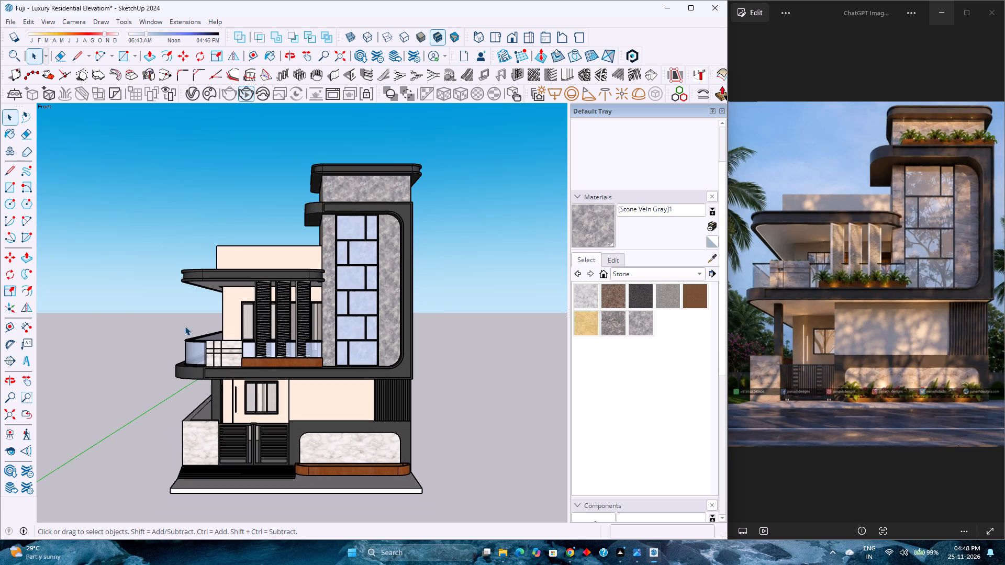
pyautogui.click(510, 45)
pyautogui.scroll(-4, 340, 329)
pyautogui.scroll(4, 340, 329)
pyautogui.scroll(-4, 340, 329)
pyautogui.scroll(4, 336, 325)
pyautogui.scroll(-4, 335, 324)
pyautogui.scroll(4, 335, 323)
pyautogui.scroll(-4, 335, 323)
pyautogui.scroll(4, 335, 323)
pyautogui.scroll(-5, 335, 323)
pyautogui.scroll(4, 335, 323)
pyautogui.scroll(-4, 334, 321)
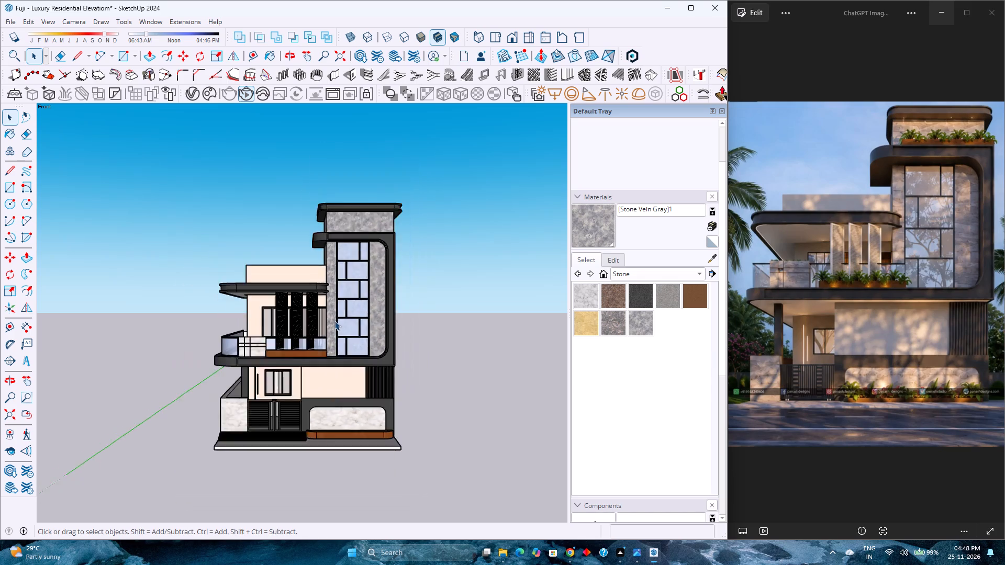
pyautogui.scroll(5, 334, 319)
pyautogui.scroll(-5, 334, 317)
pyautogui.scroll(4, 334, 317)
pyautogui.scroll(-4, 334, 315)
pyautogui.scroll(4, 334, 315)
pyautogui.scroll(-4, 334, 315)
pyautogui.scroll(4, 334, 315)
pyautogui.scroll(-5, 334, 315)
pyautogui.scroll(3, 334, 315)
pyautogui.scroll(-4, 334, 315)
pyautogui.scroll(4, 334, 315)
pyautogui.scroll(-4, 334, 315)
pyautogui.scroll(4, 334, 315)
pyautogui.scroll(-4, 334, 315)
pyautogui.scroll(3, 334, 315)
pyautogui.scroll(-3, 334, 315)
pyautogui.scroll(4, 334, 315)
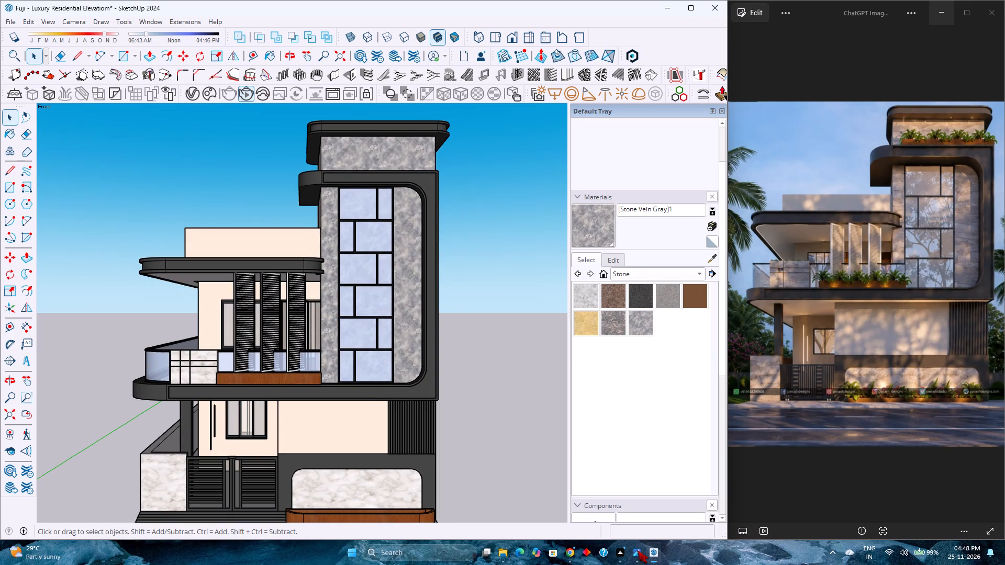
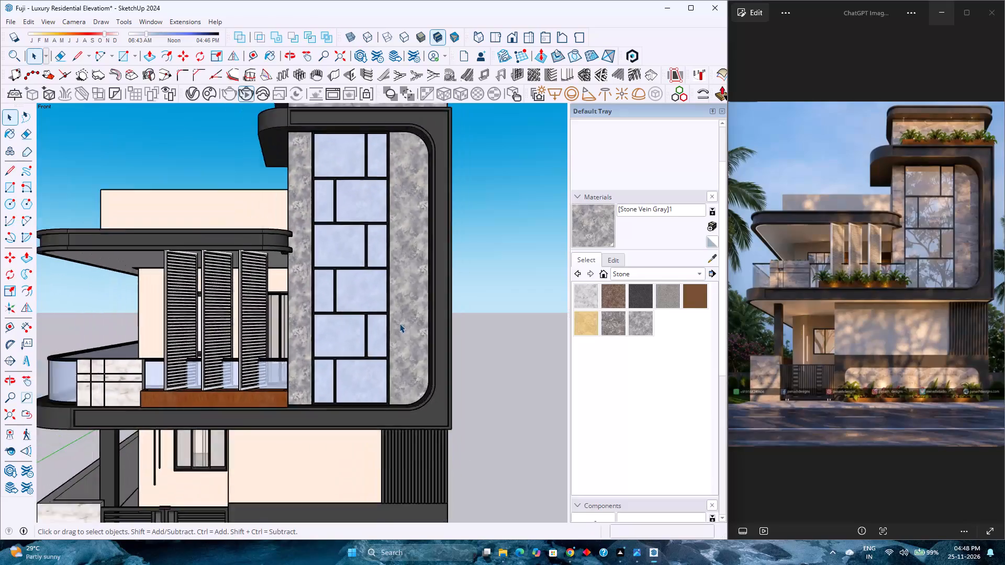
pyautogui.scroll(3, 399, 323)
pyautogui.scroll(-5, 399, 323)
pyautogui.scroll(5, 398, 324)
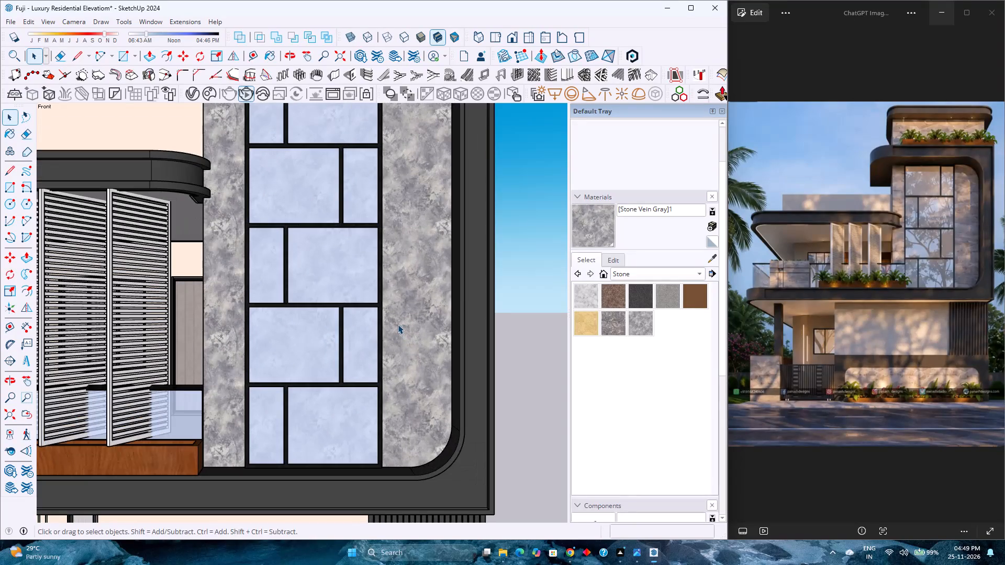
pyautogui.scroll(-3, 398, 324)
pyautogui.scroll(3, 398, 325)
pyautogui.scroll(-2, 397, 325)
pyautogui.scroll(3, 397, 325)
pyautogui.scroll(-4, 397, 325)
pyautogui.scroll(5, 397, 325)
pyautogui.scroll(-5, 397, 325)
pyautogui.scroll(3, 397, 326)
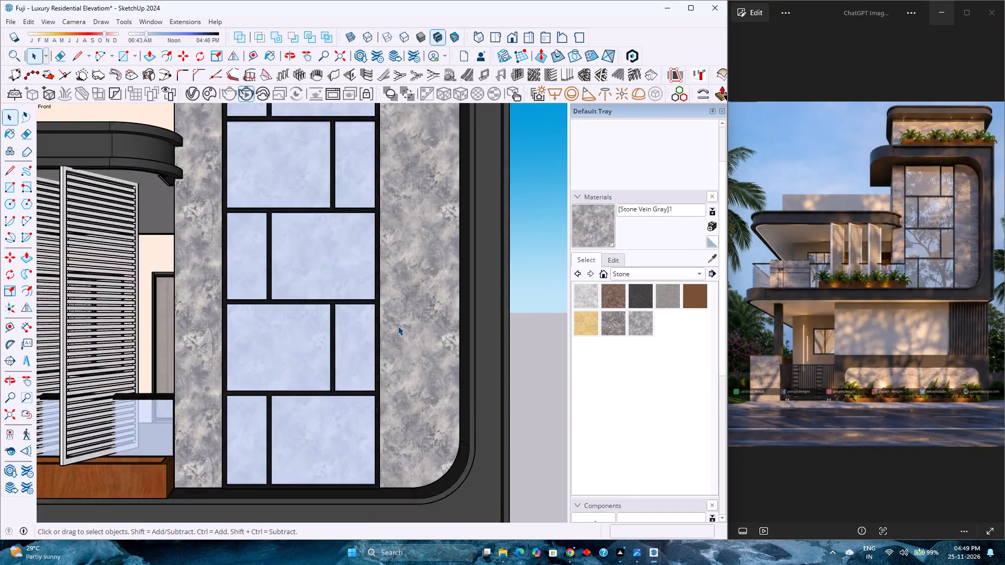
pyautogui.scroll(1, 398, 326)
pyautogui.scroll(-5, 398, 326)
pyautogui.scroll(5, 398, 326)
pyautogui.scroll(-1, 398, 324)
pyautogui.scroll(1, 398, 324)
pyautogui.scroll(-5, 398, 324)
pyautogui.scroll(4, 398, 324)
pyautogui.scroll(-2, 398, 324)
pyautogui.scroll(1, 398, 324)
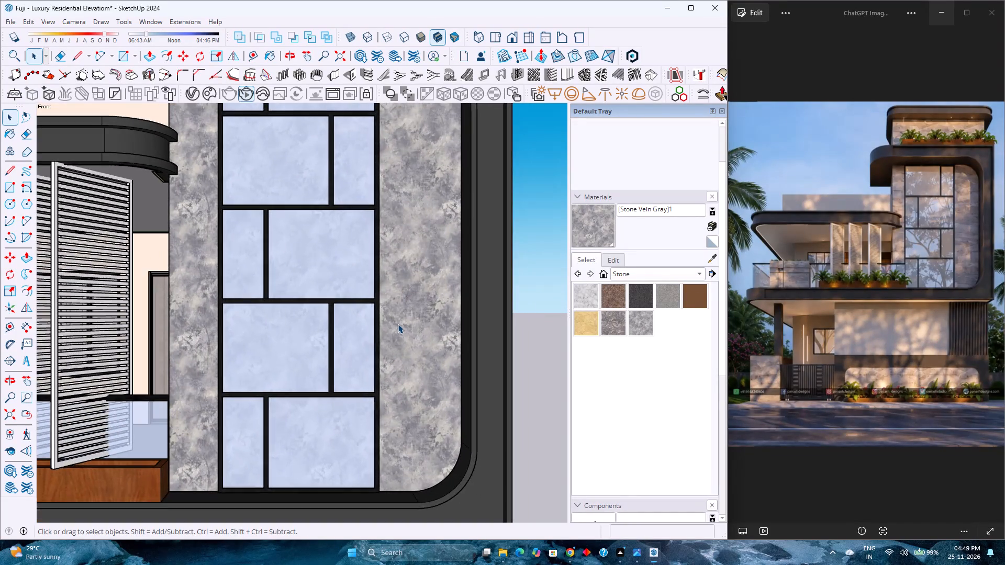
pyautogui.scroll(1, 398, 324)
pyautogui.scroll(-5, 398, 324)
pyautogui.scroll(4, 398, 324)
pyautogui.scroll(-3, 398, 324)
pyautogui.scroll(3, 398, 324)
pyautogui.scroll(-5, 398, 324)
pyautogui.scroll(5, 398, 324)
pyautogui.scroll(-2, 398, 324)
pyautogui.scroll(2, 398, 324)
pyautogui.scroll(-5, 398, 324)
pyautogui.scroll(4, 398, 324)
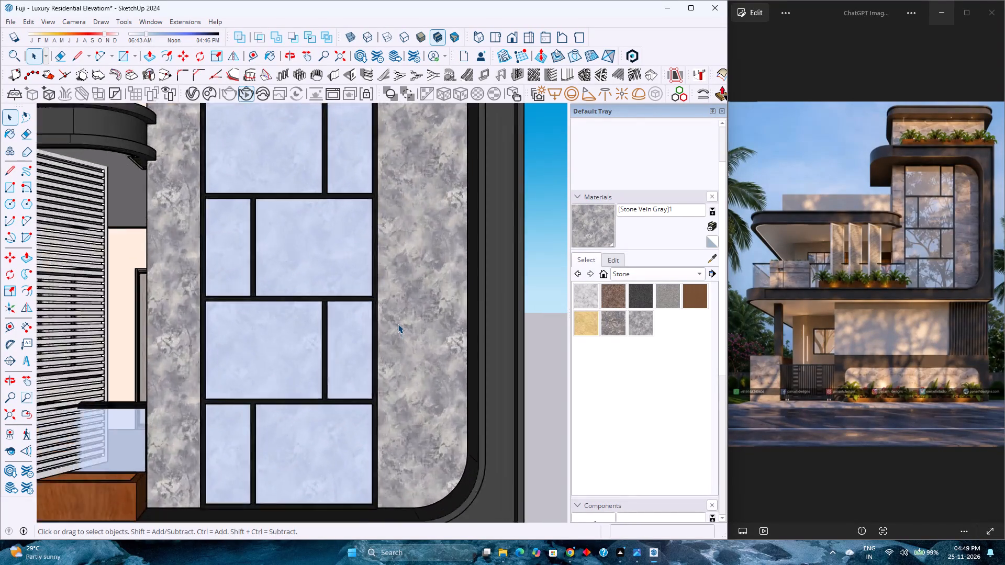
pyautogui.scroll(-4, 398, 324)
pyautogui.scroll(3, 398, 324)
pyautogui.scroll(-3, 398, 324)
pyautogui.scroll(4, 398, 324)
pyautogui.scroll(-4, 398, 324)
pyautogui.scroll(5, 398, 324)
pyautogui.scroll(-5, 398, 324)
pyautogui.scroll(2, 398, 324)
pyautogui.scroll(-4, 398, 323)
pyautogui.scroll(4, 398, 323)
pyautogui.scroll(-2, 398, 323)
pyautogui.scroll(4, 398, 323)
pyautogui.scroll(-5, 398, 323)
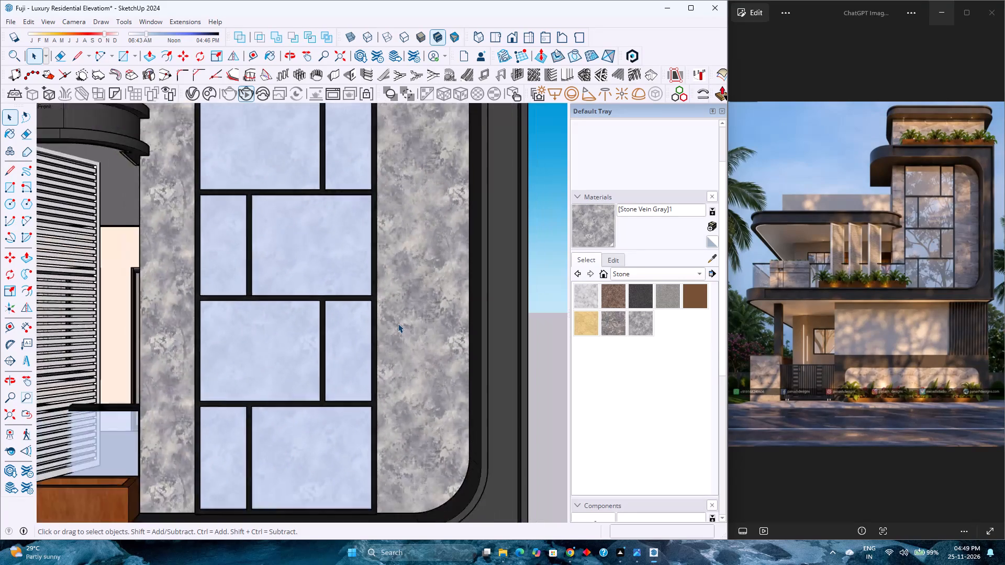
# Show the whole building in front view, fitted to the drawing area, to check the elevation against the reference render.
pyautogui.scroll(-2, 398, 323)
pyautogui.click(516, 34)
pyautogui.scroll(-3, 380, 282)
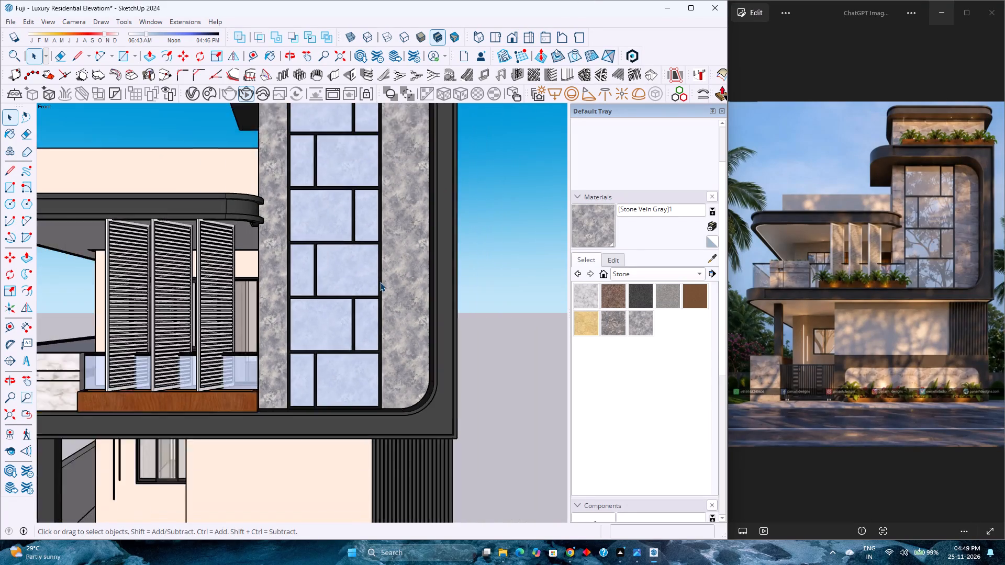
pyautogui.scroll(-13, 380, 282)
pyautogui.scroll(3, 1, 448)
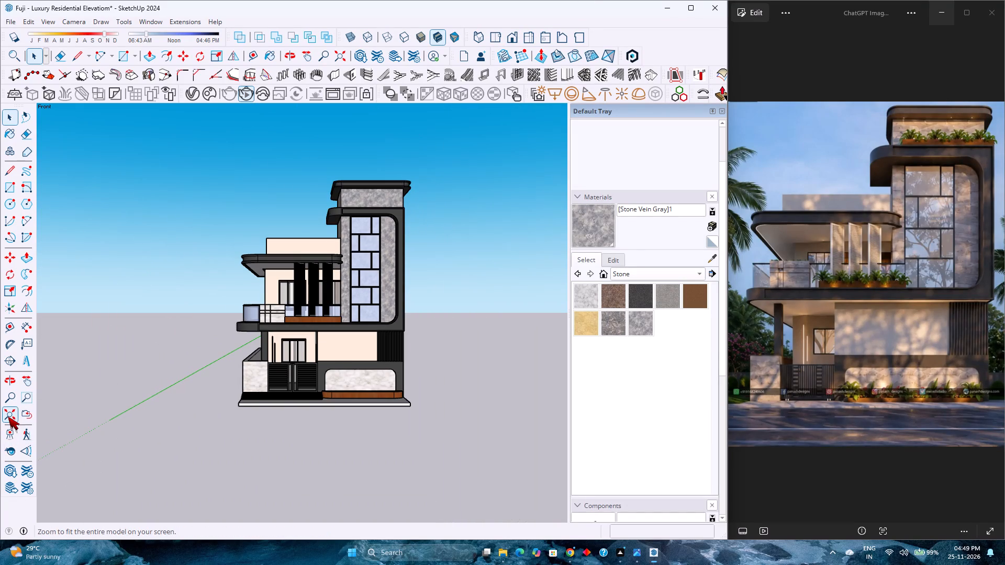
pyautogui.click(8, 416)
pyautogui.scroll(2, 242, 354)
pyautogui.scroll(-4, 242, 354)
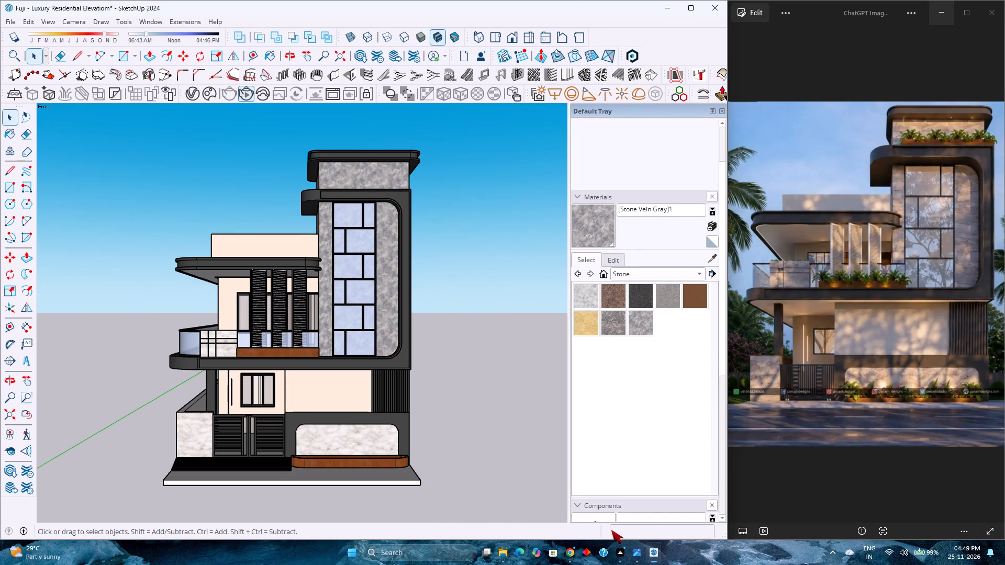
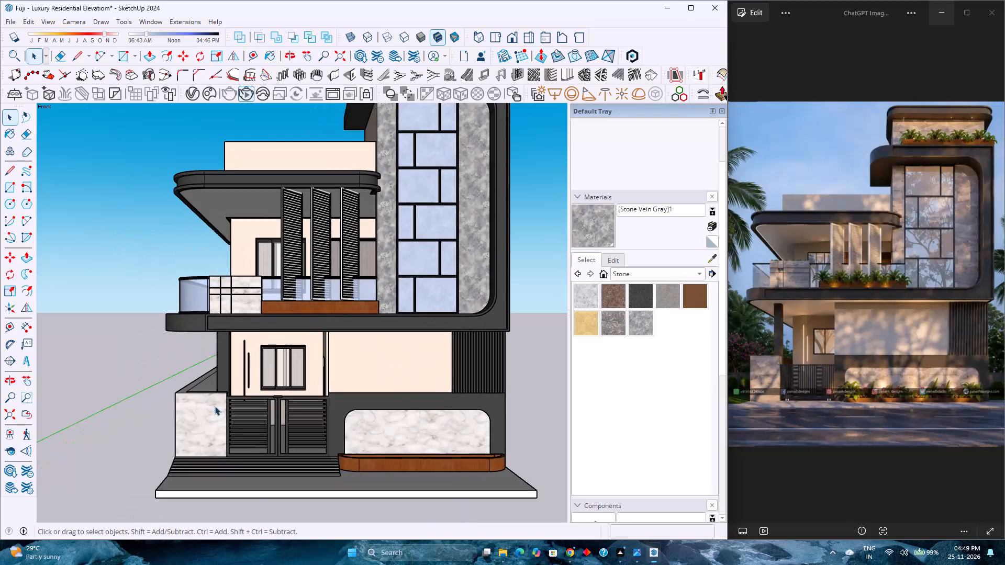
# Examine the ground-floor facade, gate, boundary wall and planter from several angles against the reference render.
pyautogui.moveTo(285, 450); pyautogui.dragTo(328, 405, button='middle')
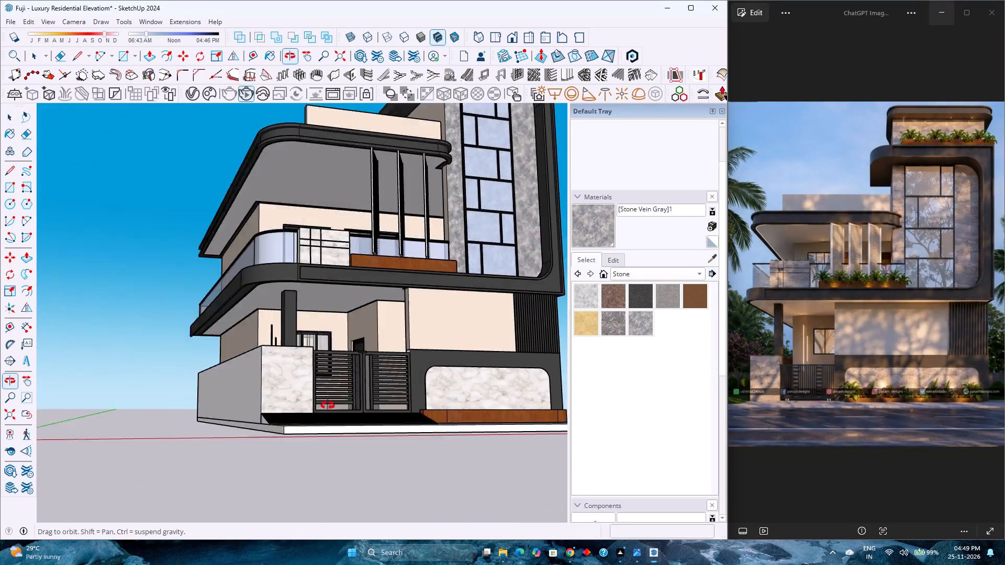
pyautogui.moveTo(328, 405); pyautogui.dragTo(311, 402, button='middle')
pyautogui.middleClick(310, 401)
pyautogui.scroll(-5, 310, 399)
pyautogui.scroll(9, 365, 382)
pyautogui.scroll(2, 357, 328)
pyautogui.moveTo(356, 326); pyautogui.dragTo(371, 373, button='middle')
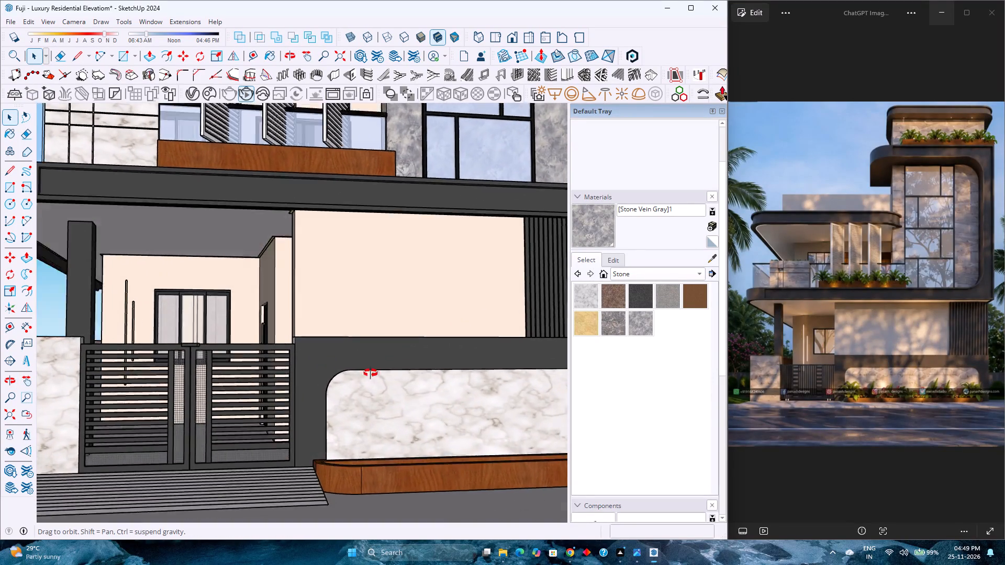
pyautogui.moveTo(371, 373); pyautogui.dragTo(272, 440, button='middle')
pyautogui.scroll(-8, 265, 415)
pyautogui.scroll(5, 336, 419)
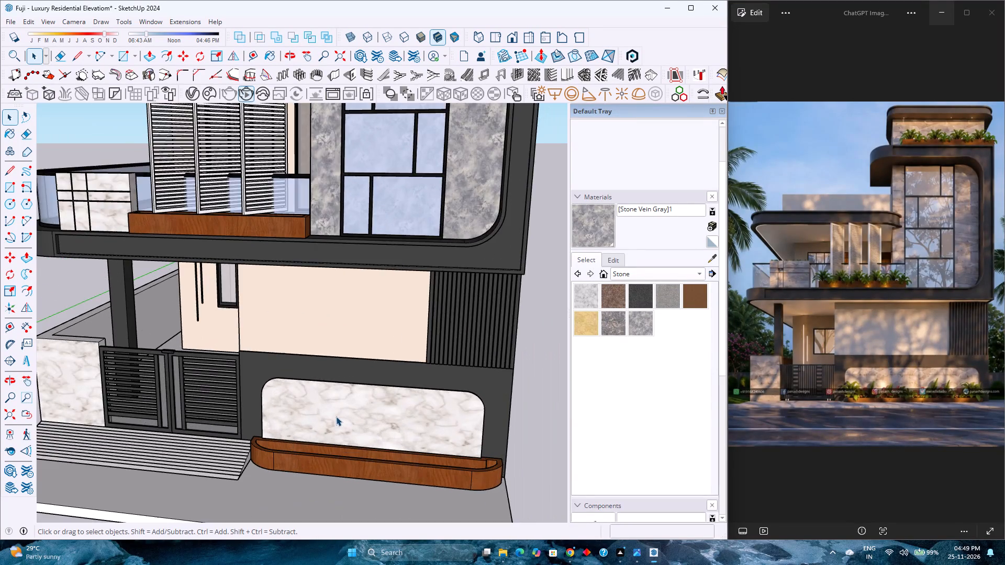
pyautogui.scroll(2, 335, 417)
pyautogui.moveTo(334, 417); pyautogui.dragTo(317, 377, button='middle')
pyautogui.moveTo(317, 374); pyautogui.dragTo(315, 355, button='middle')
pyautogui.middleClick(315, 354)
pyautogui.scroll(3, 343, 386)
pyautogui.scroll(-7, 340, 388)
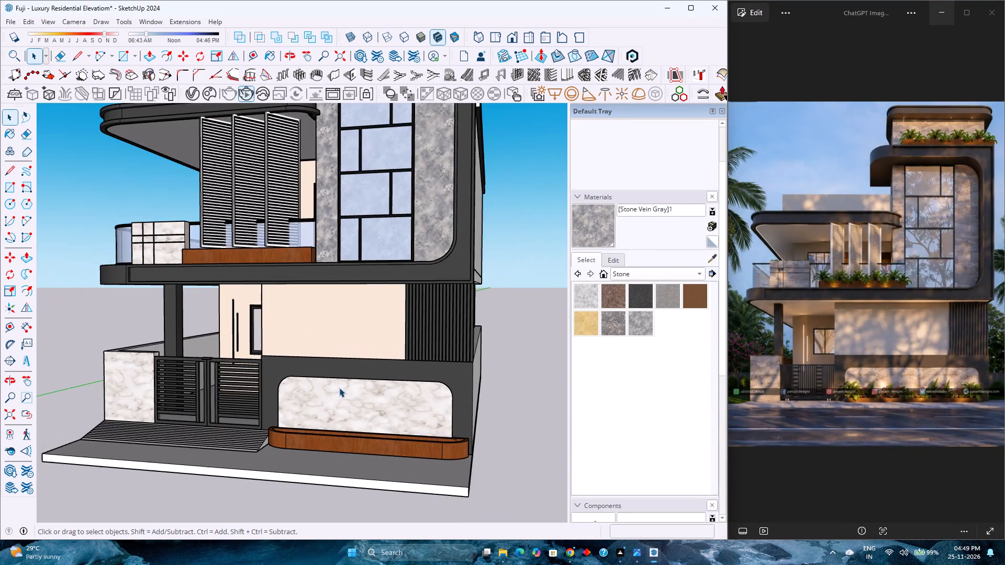
# Paint the grooved entrance ramp in front of the gate with Terrazzo Tile Light from the Synthetic Surfaces collection.
pyautogui.scroll(-4, 339, 388)
pyautogui.moveTo(232, 424); pyautogui.dragTo(406, 434, button='middle')
pyautogui.middleClick(406, 434)
pyautogui.scroll(5, 406, 434)
pyautogui.doubleClick(404, 434)
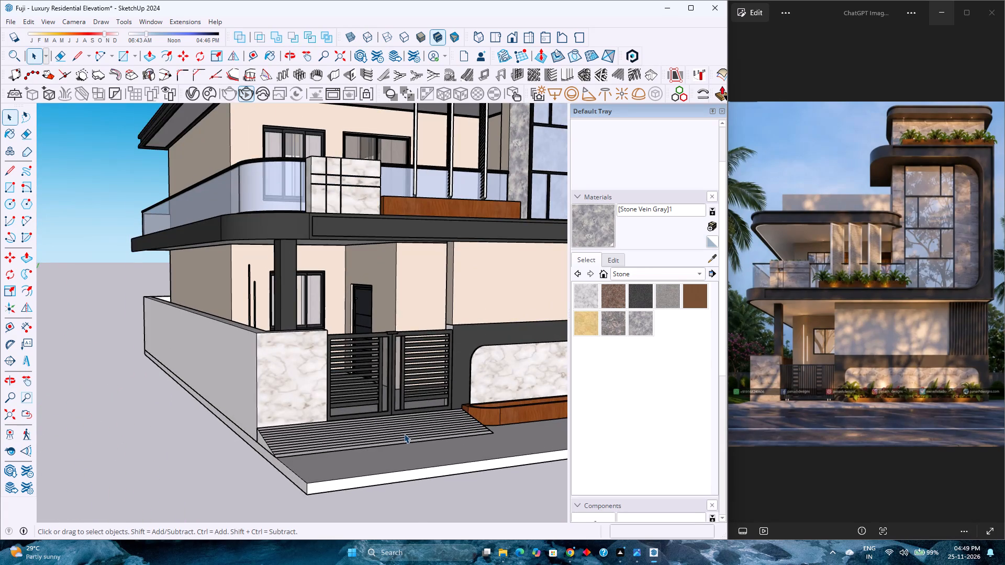
pyautogui.scroll(3, 404, 434)
pyautogui.click(403, 430)
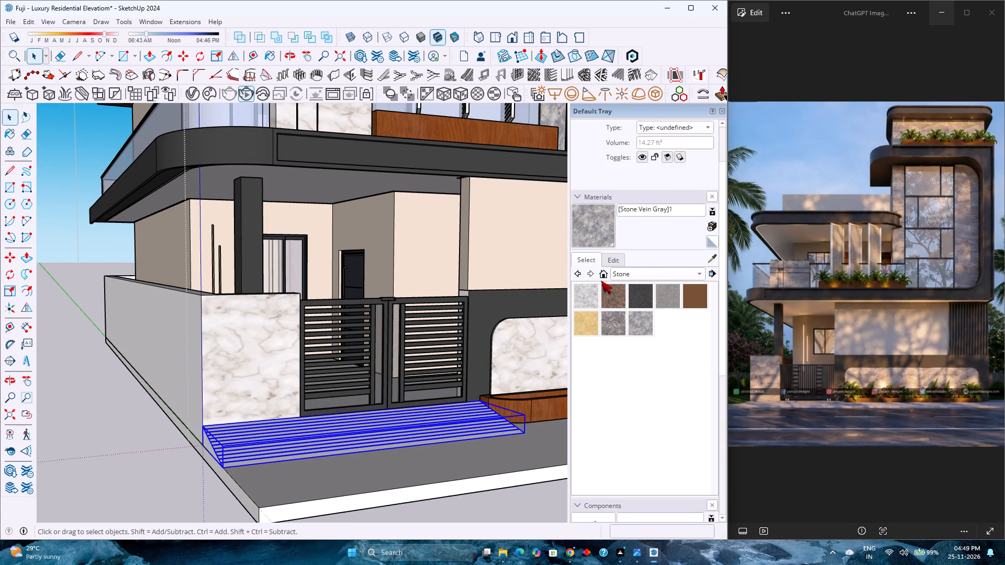
pyautogui.click(618, 274)
pyautogui.click(641, 285)
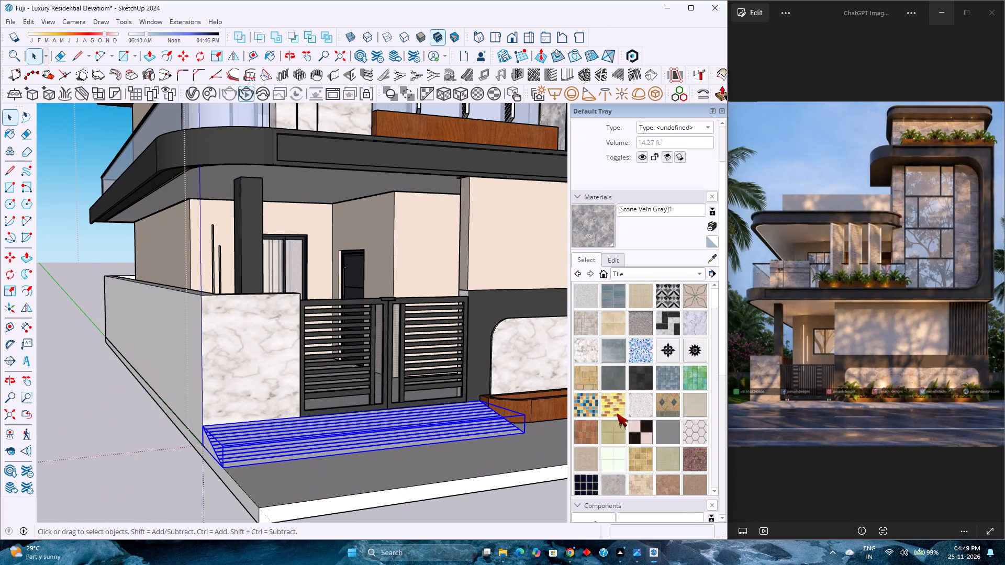
pyautogui.click(641, 275)
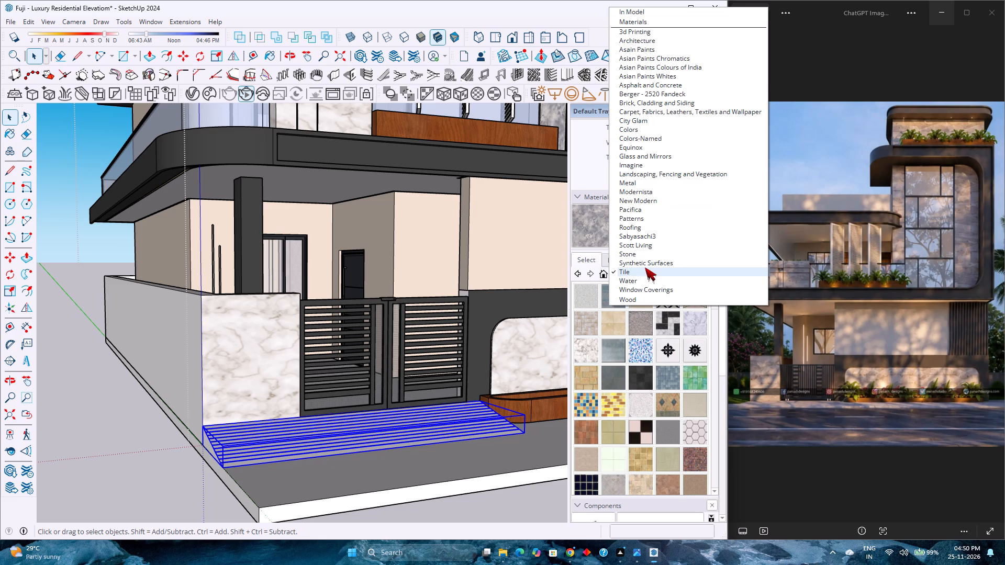
pyautogui.click(648, 265)
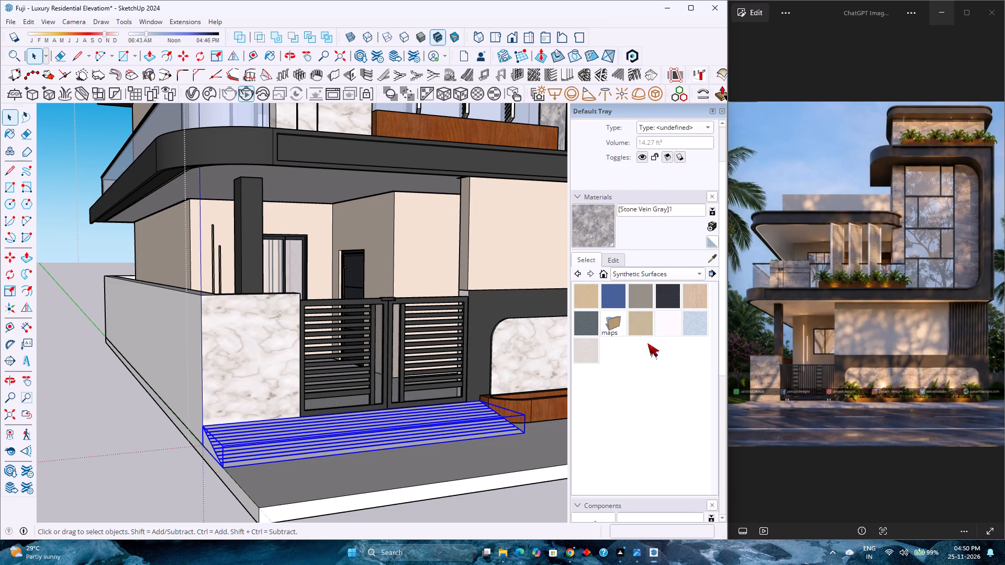
pyautogui.click(644, 300)
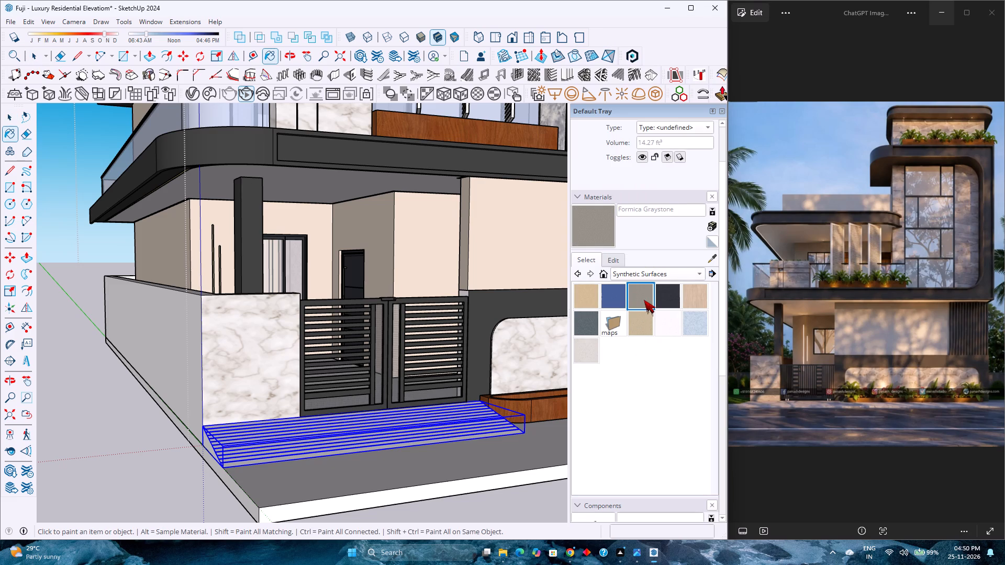
pyautogui.click(584, 356)
pyautogui.click(400, 432)
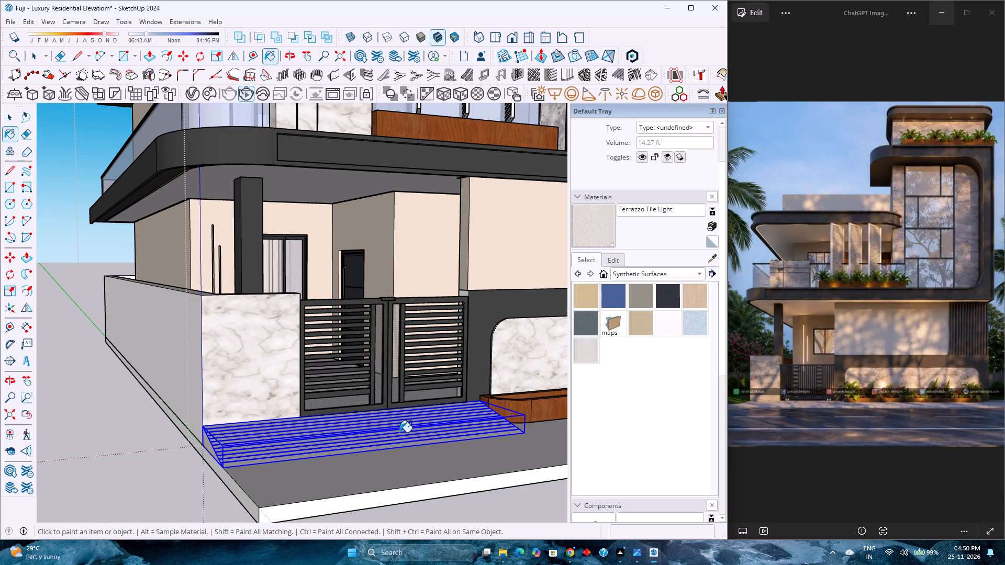
pyautogui.scroll(4, 399, 432)
pyautogui.moveTo(398, 432); pyautogui.dragTo(378, 549, button='middle')
pyautogui.middleClick(378, 549)
pyautogui.scroll(8, 387, 447)
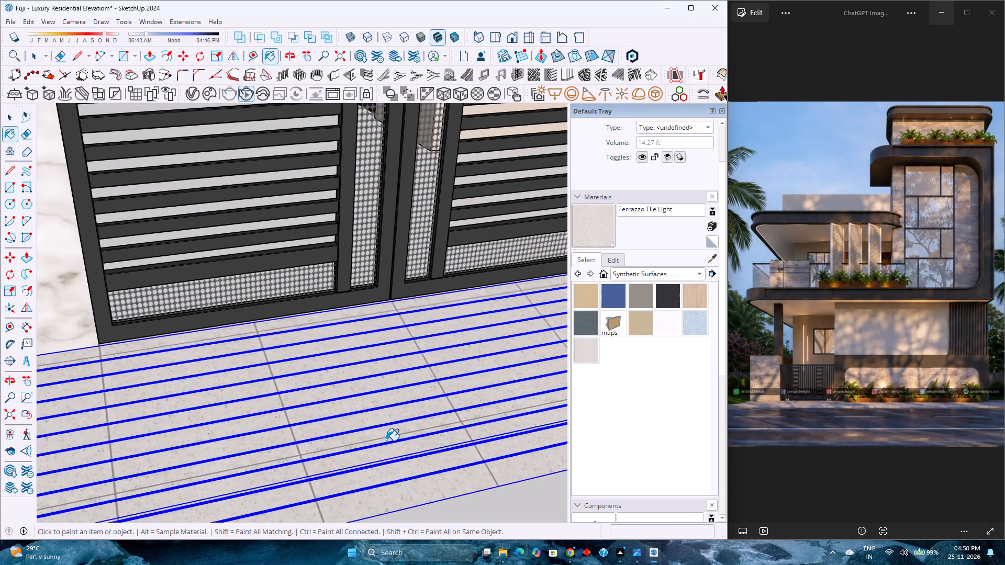
pyautogui.press('space')
pyautogui.scroll(-5, 386, 437)
pyautogui.press('Escape')
# Paint the porch floor face behind the gate, inside its group, with Terrazzo Tile Light.
pyautogui.scroll(5, 385, 435)
pyautogui.scroll(-5, 383, 432)
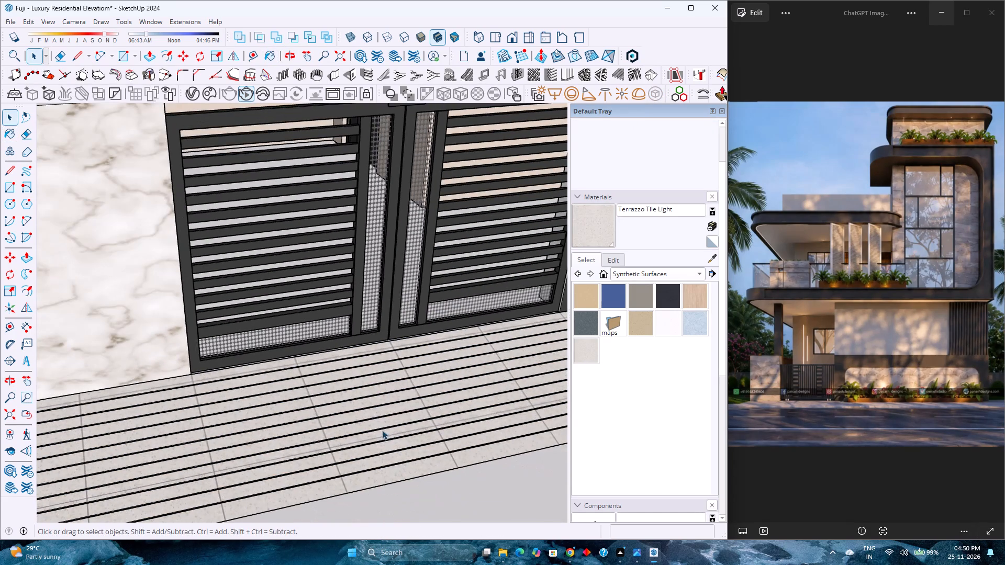
pyautogui.moveTo(375, 344); pyautogui.dragTo(468, 502, button='middle')
pyautogui.scroll(-4, 414, 419)
pyautogui.scroll(1, 271, 358)
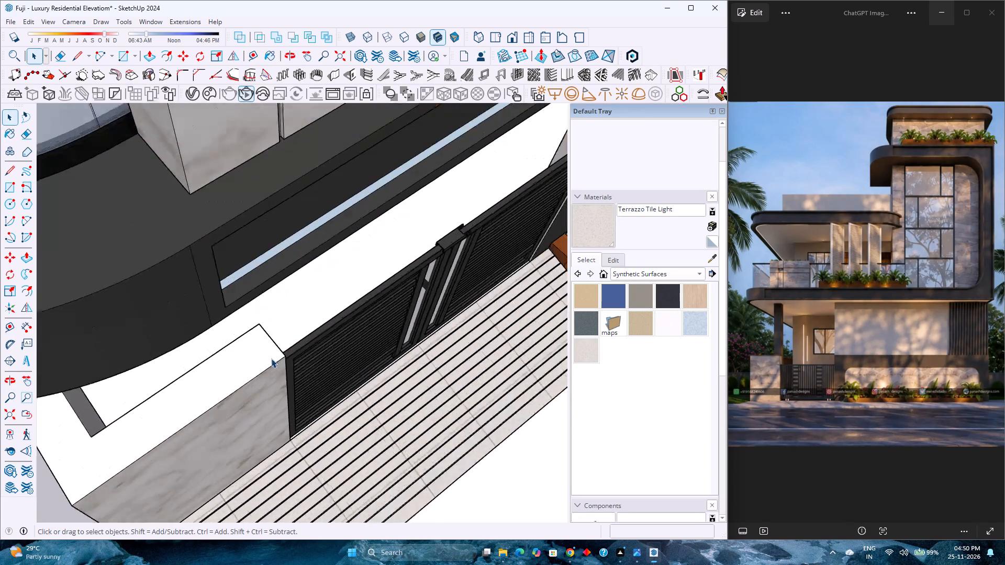
pyautogui.scroll(3, 271, 358)
pyautogui.click(328, 287)
pyautogui.click(328, 286)
pyautogui.click(326, 280)
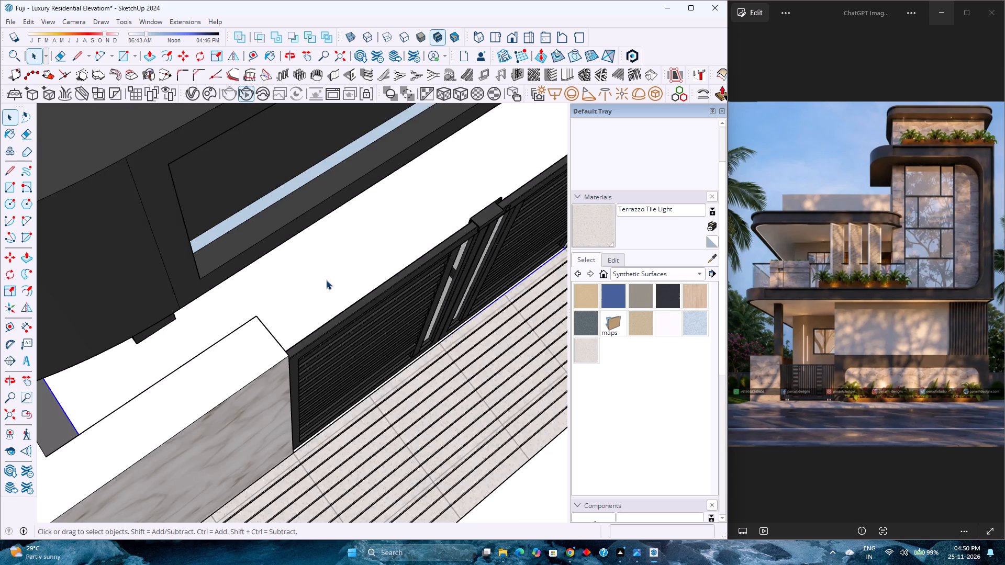
pyautogui.scroll(1, 326, 280)
pyautogui.moveTo(326, 280); pyautogui.dragTo(325, 251, button='middle')
pyautogui.middleClick(325, 248)
pyautogui.scroll(-4, 317, 296)
pyautogui.moveTo(343, 352); pyautogui.dragTo(319, 311, button='middle')
pyautogui.middleClick(319, 311)
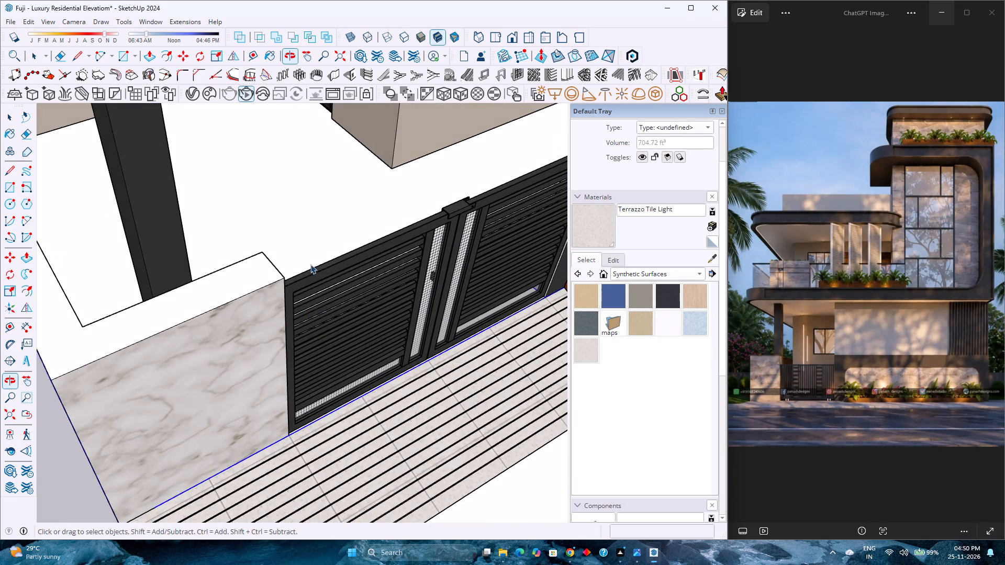
pyautogui.doubleClick(313, 221)
pyautogui.scroll(3, 313, 221)
pyautogui.click(313, 221)
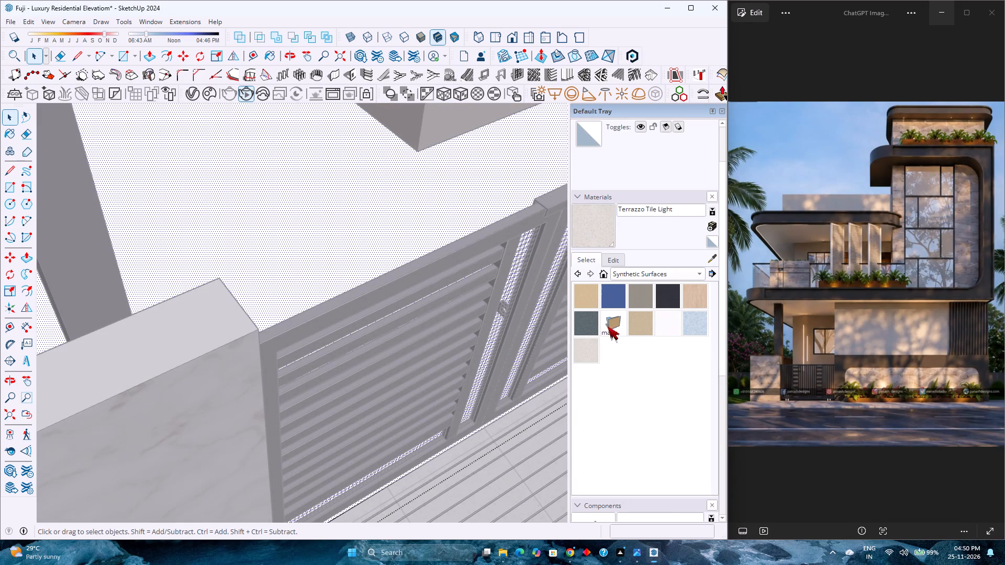
pyautogui.click(595, 236)
pyautogui.click(406, 238)
# Set the Terrazzo Tile Light texture size to 3' by 3' and leave the floor group.
pyautogui.scroll(-3, 406, 238)
pyautogui.moveTo(409, 309); pyautogui.dragTo(404, 308, button='middle')
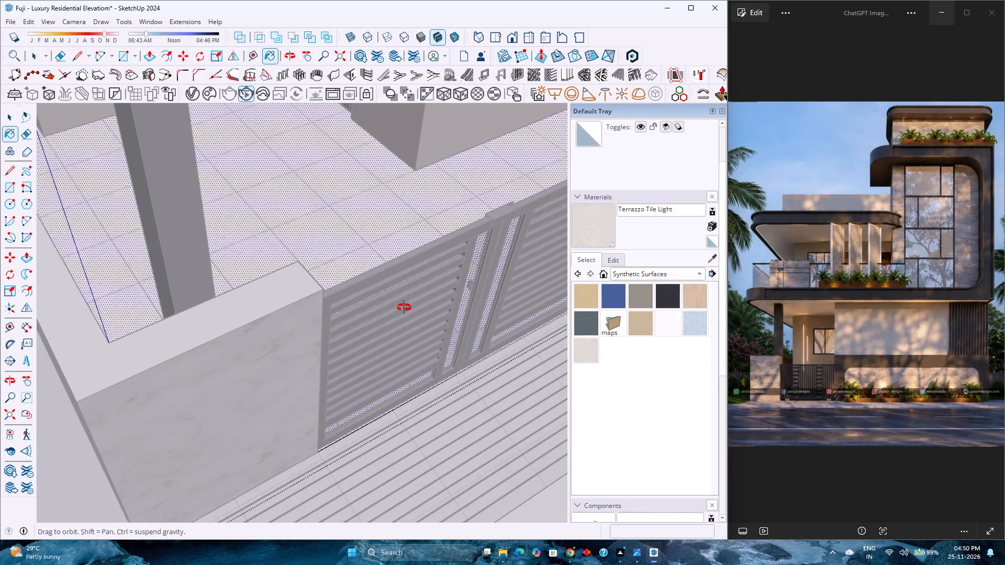
pyautogui.moveTo(404, 308); pyautogui.dragTo(273, 211, button='middle')
pyautogui.middleClick(273, 211)
pyautogui.scroll(-5, 328, 229)
pyautogui.moveTo(391, 302); pyautogui.dragTo(307, 314, button='middle')
pyautogui.middleClick(307, 314)
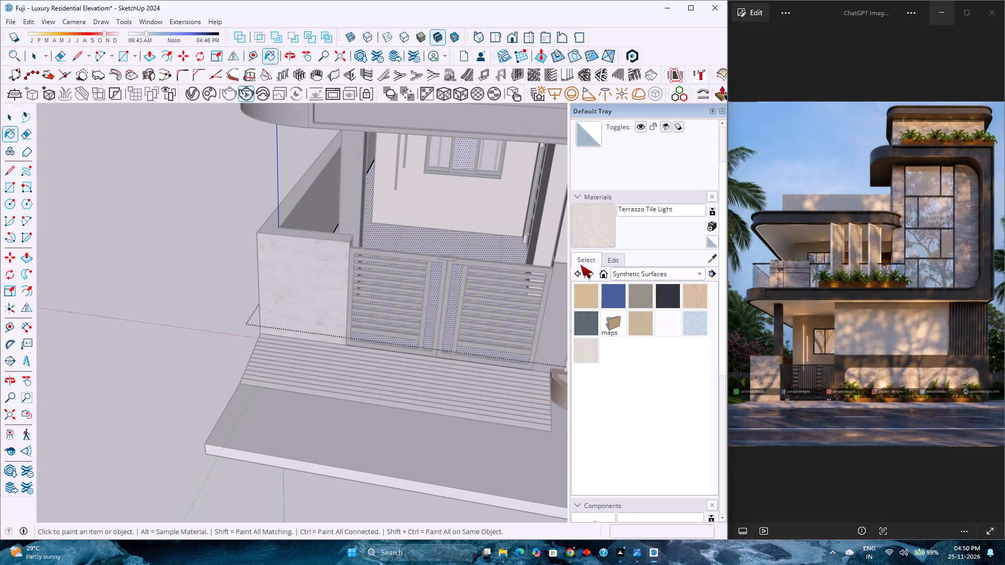
pyautogui.click(610, 261)
pyautogui.click(602, 421)
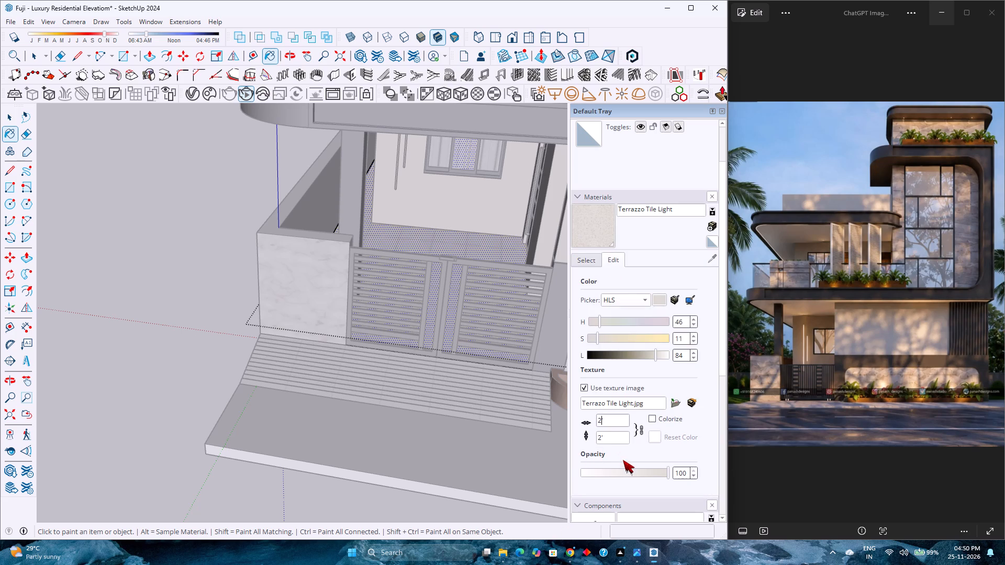
pyautogui.press('BackSpace')
pyautogui.press('3')
pyautogui.press('BackSpace')
pyautogui.press('4')
pyautogui.press('BackSpace')
pyautogui.press('3')
pyautogui.click(459, 247)
pyautogui.press('space')
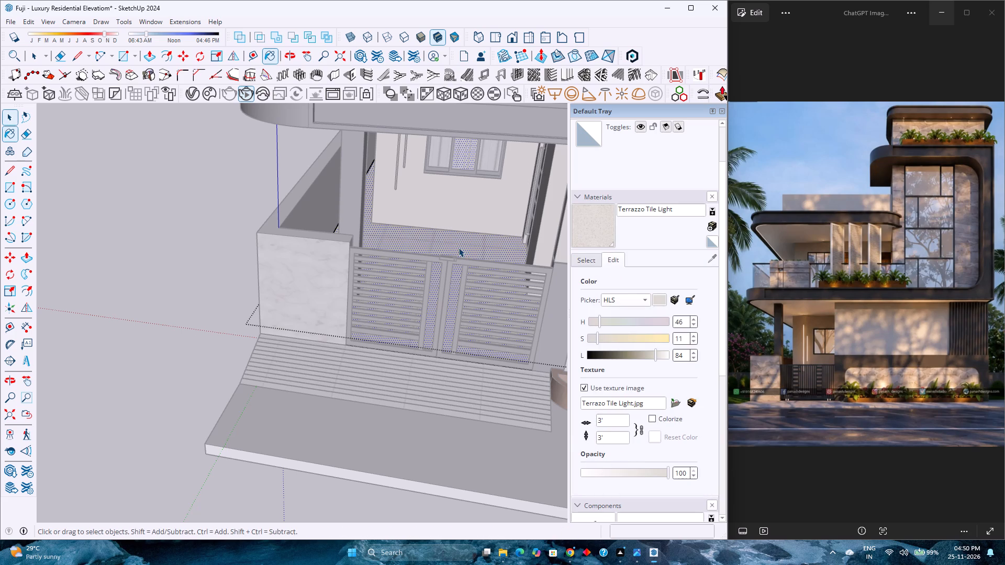
pyautogui.scroll(-3, 394, 298)
pyautogui.click(229, 409)
# Darken Terrazzo Tile Light to a neutral grey with lightness 70 and saturation 0.
pyautogui.scroll(-4, 229, 408)
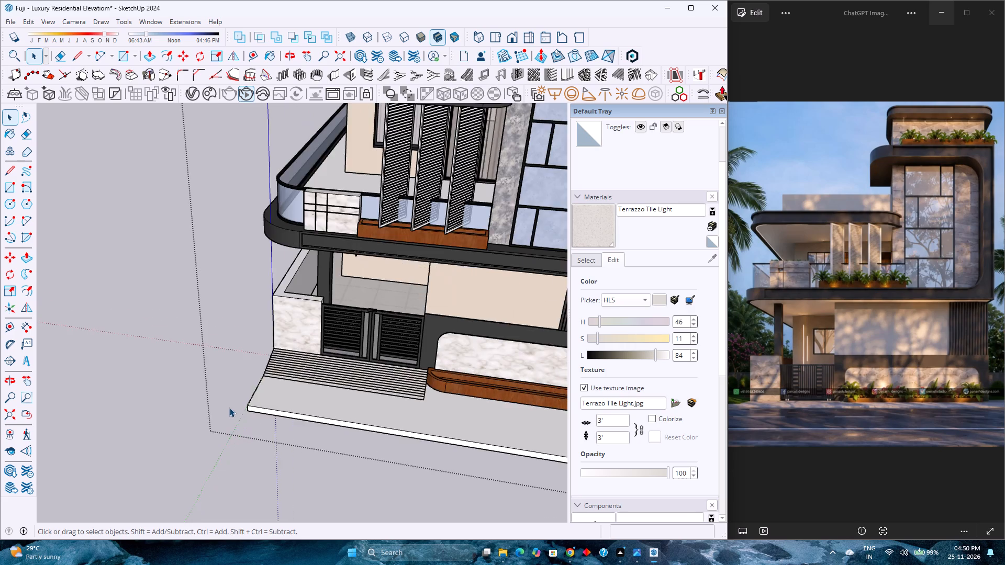
pyautogui.moveTo(231, 408); pyautogui.dragTo(254, 375, button='middle')
pyautogui.middleClick(254, 375)
pyautogui.scroll(3, 263, 374)
pyautogui.scroll(-4, 263, 374)
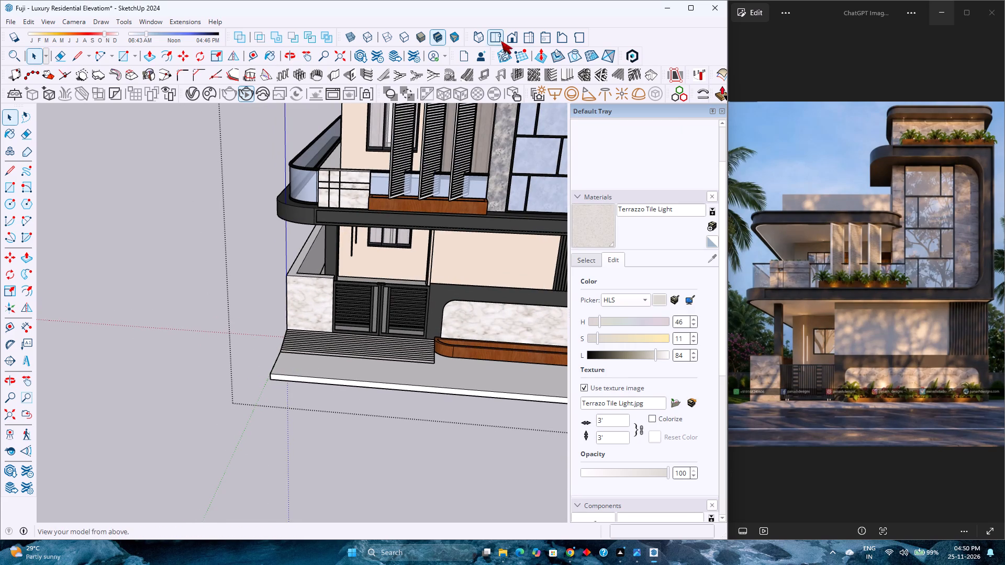
pyautogui.click(644, 355)
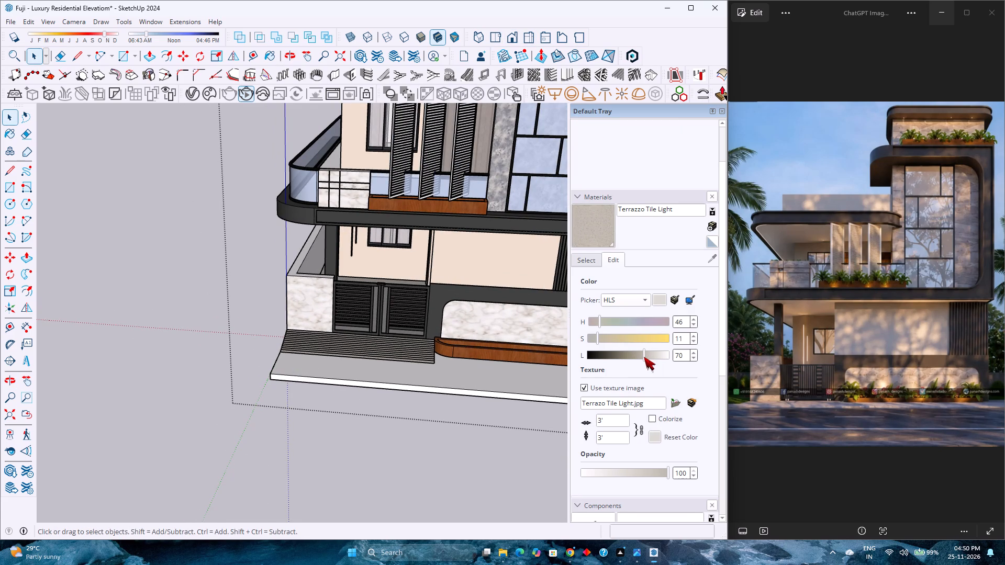
pyautogui.moveTo(594, 341); pyautogui.dragTo(570, 341)
pyautogui.click(328, 435)
# Bring the model to the front view and save the file.
pyautogui.scroll(-7, 328, 434)
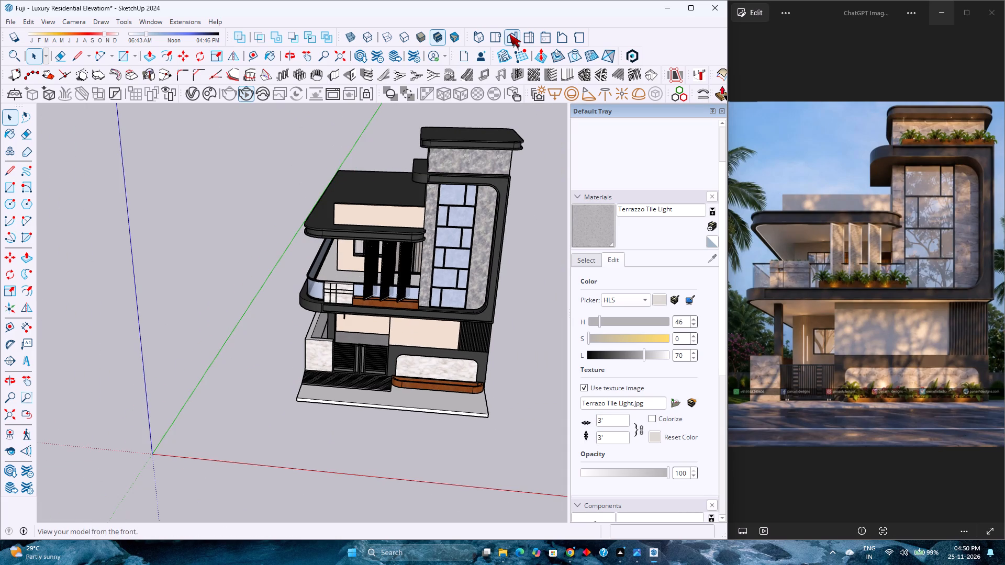
pyautogui.click(509, 34)
pyautogui.scroll(2, 313, 332)
pyautogui.scroll(-3, 313, 332)
pyautogui.scroll(3, 313, 332)
pyautogui.scroll(-3, 313, 332)
pyautogui.hotkey('ctrl', 's')
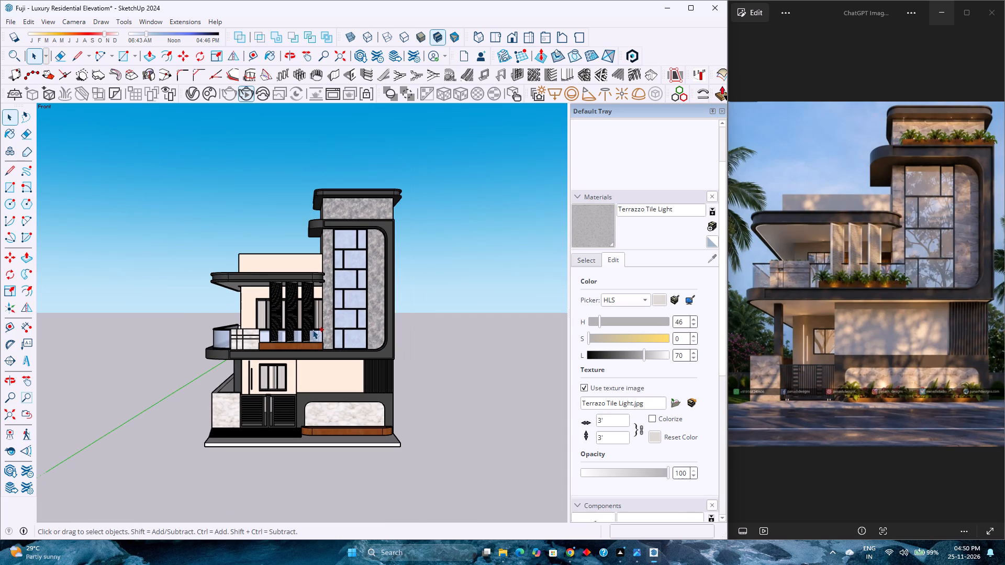
# Fit the front view to the whole building and check the elevation against the reference render.
pyautogui.scroll(4, 313, 332)
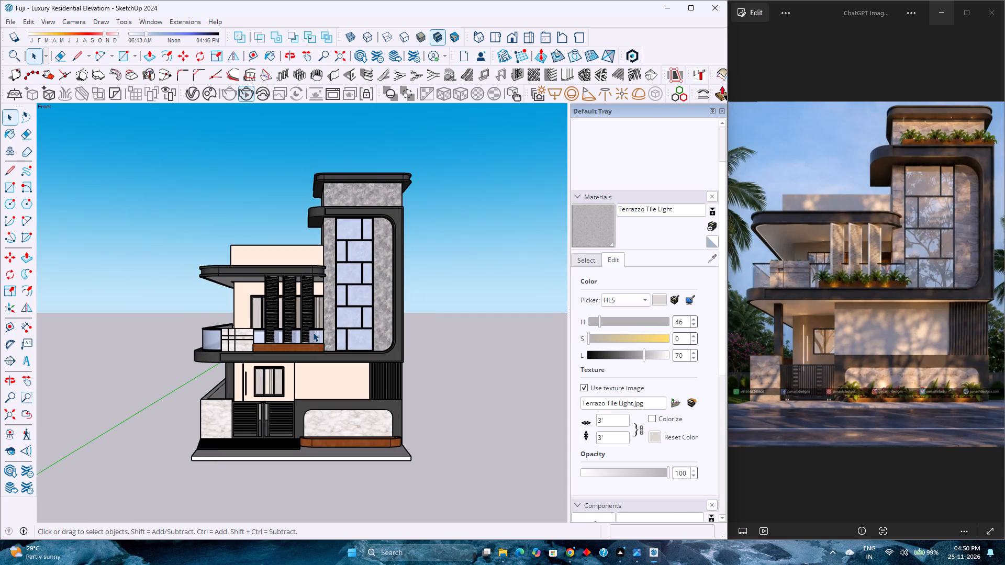
pyautogui.click(515, 41)
pyautogui.click(8, 416)
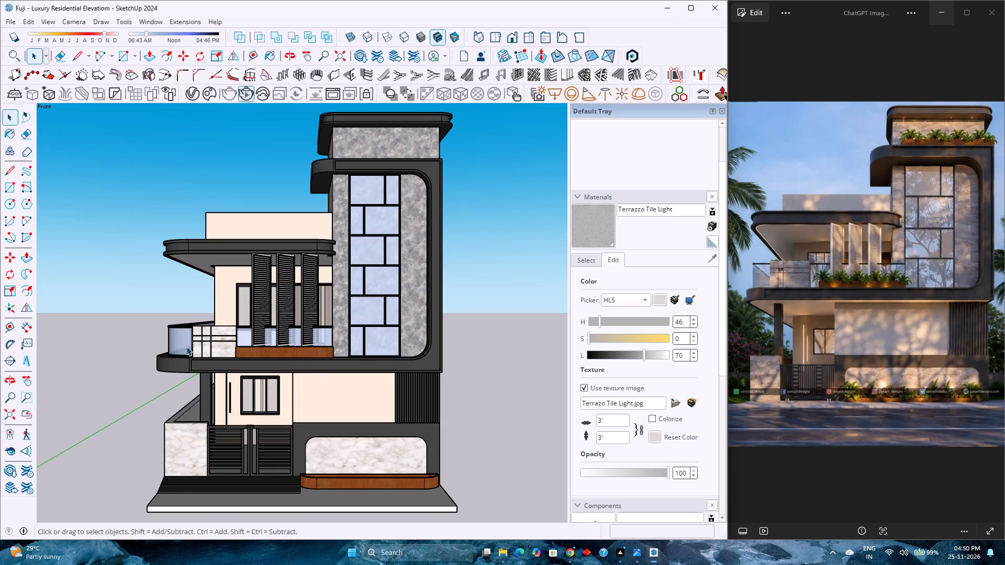
pyautogui.scroll(-5, 341, 351)
pyautogui.scroll(1, 341, 351)
pyautogui.scroll(-3, 336, 351)
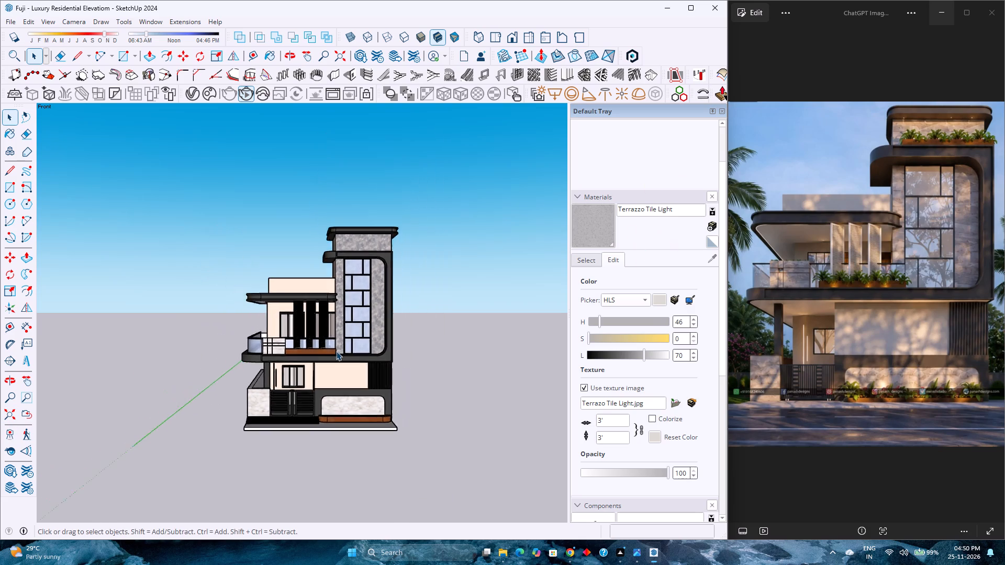
pyautogui.scroll(6, 336, 351)
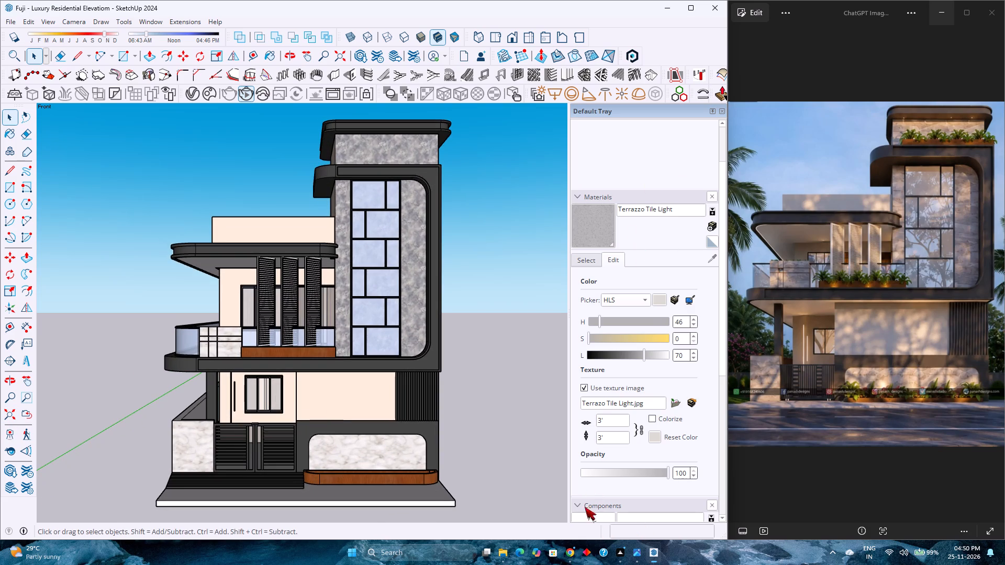
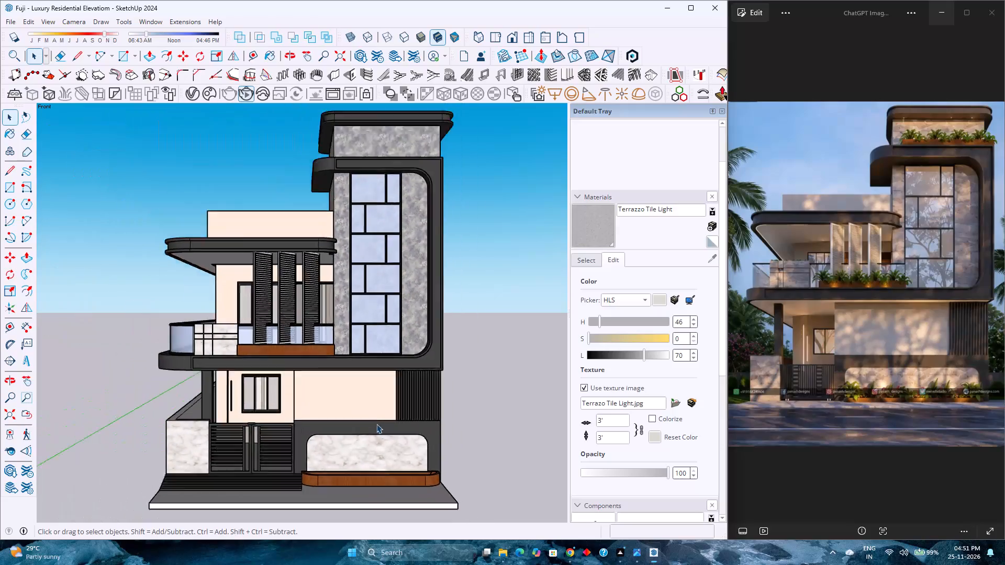
# Examine the ground-floor wall, window, gate and stone-clad boundary wall of the front elevation against the reference render.
pyautogui.scroll(5, 376, 424)
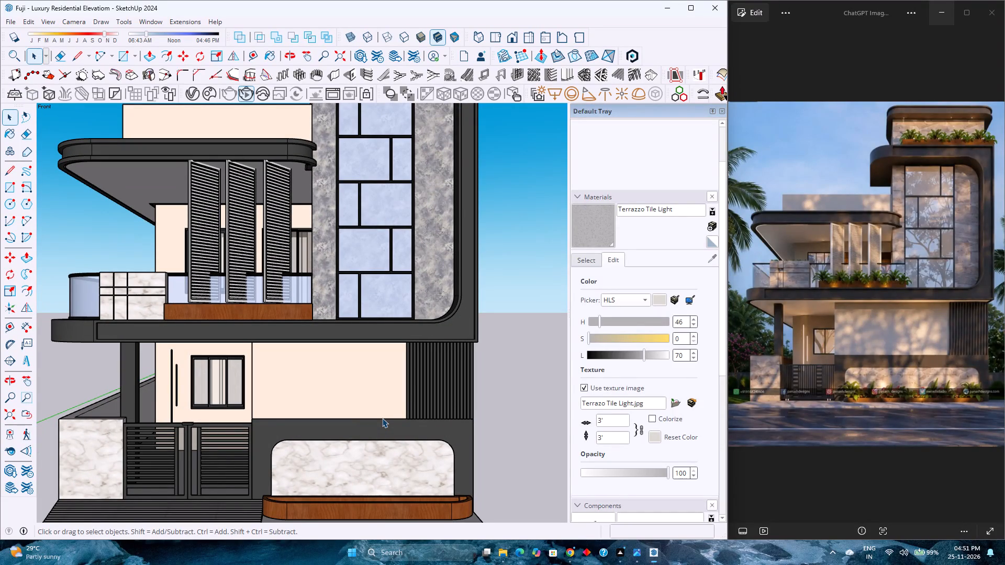
pyautogui.scroll(-3, 339, 397)
pyautogui.scroll(3, 339, 398)
pyautogui.scroll(-4, 339, 398)
pyautogui.scroll(3, 339, 398)
pyautogui.scroll(-3, 343, 400)
pyautogui.scroll(4, 343, 400)
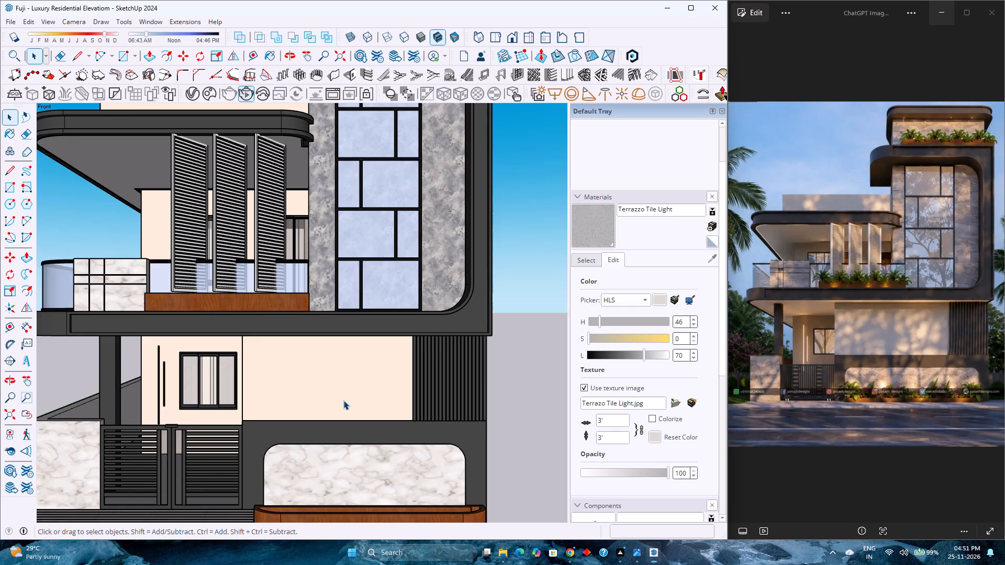
pyautogui.scroll(-2, 343, 401)
pyautogui.scroll(3, 343, 401)
pyautogui.scroll(-4, 344, 401)
pyautogui.scroll(4, 344, 401)
pyautogui.scroll(-4, 344, 401)
pyautogui.scroll(4, 344, 401)
pyautogui.scroll(-3, 344, 401)
pyautogui.scroll(2, 350, 403)
pyautogui.scroll(-4, 350, 403)
pyautogui.scroll(3, 350, 403)
pyautogui.scroll(-3, 351, 403)
pyautogui.scroll(4, 351, 403)
pyautogui.scroll(-3, 352, 403)
pyautogui.scroll(3, 352, 403)
pyautogui.scroll(-2, 352, 403)
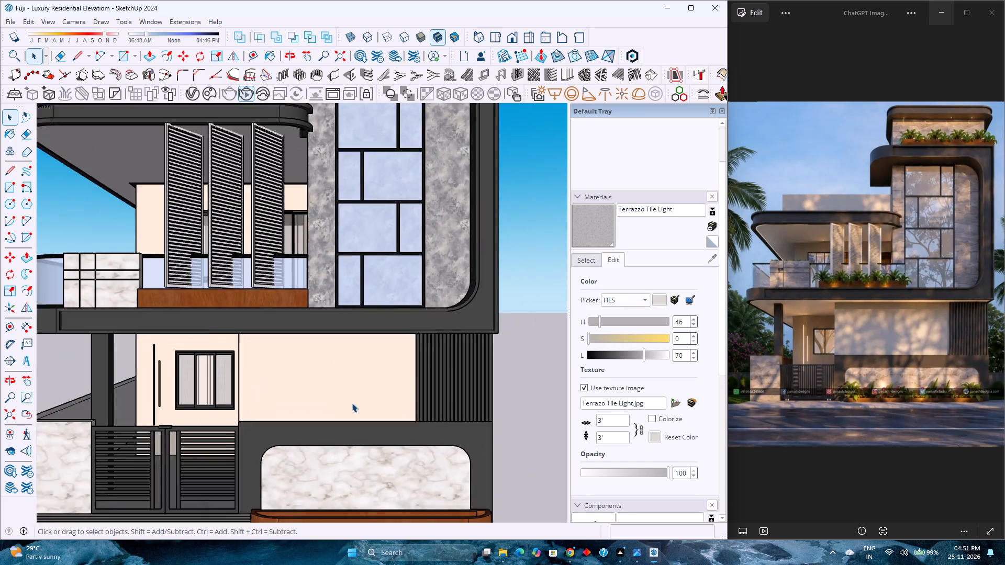
pyautogui.scroll(-2, 352, 403)
pyautogui.scroll(4, 352, 403)
pyautogui.scroll(-5, 352, 403)
pyautogui.scroll(5, 352, 403)
pyautogui.scroll(-5, 353, 403)
pyautogui.scroll(4, 353, 403)
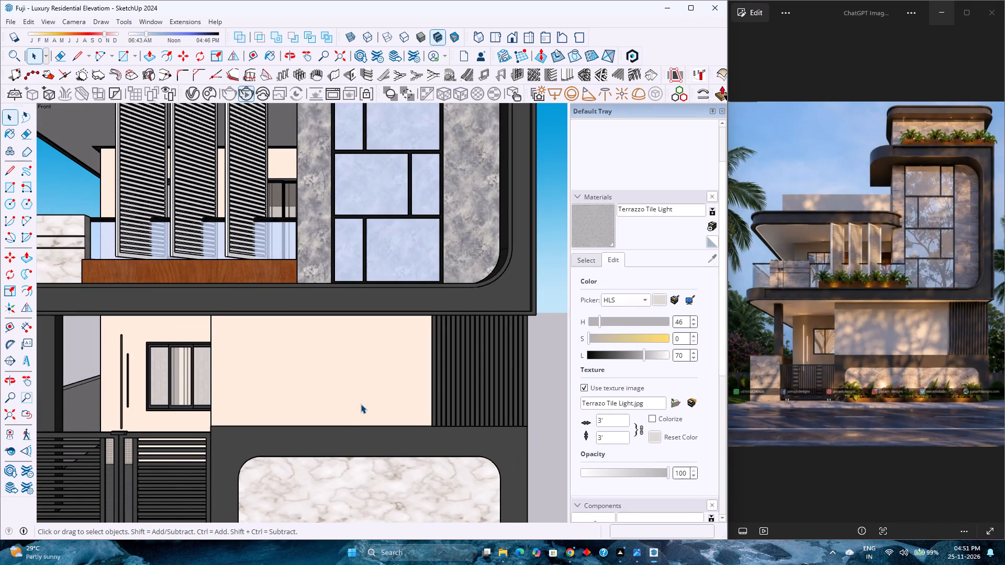
pyautogui.scroll(3, 361, 404)
pyautogui.scroll(-4, 343, 385)
pyautogui.scroll(3, 343, 385)
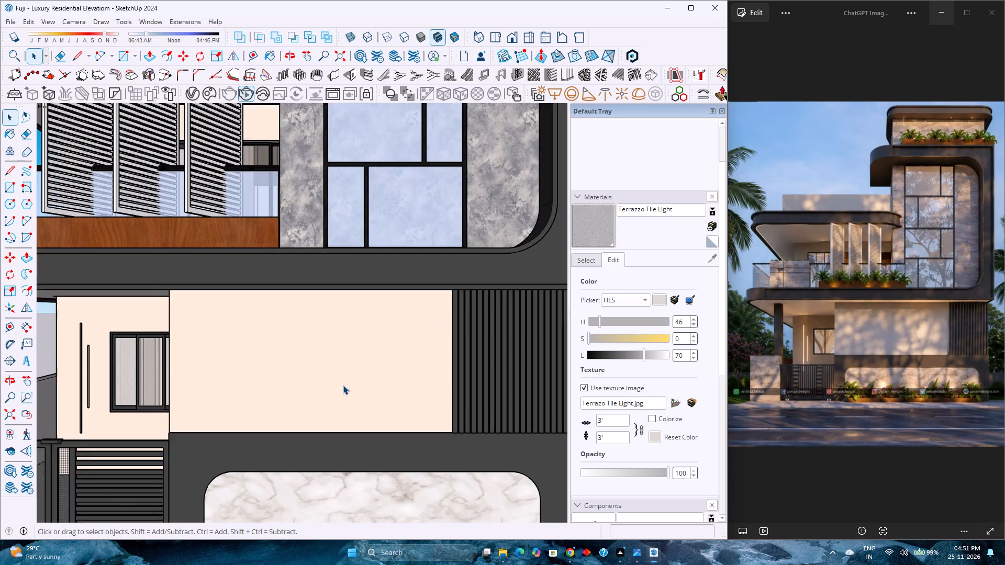
pyautogui.scroll(-1, 343, 385)
pyautogui.scroll(1, 343, 385)
pyautogui.scroll(-4, 343, 385)
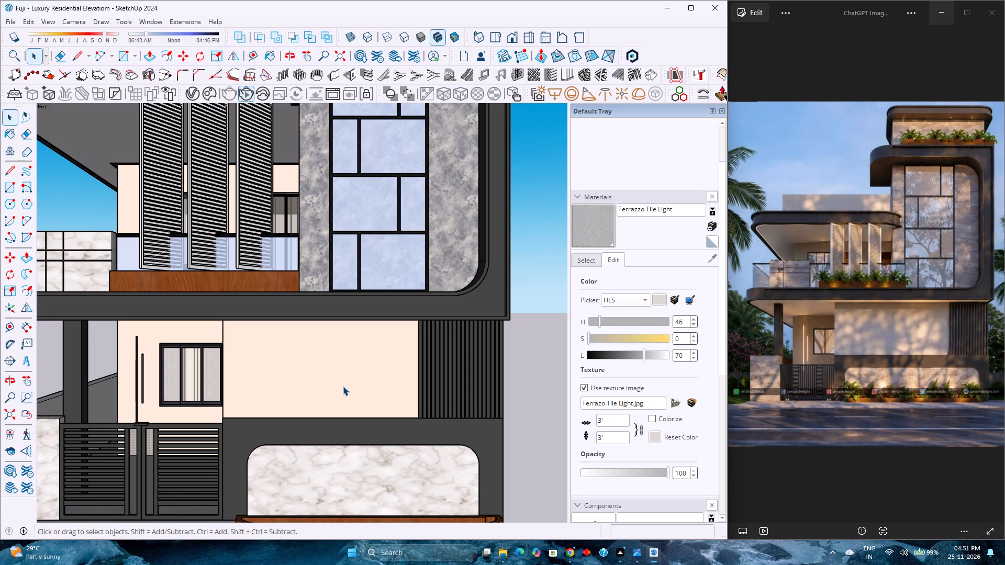
pyautogui.scroll(-4, 344, 386)
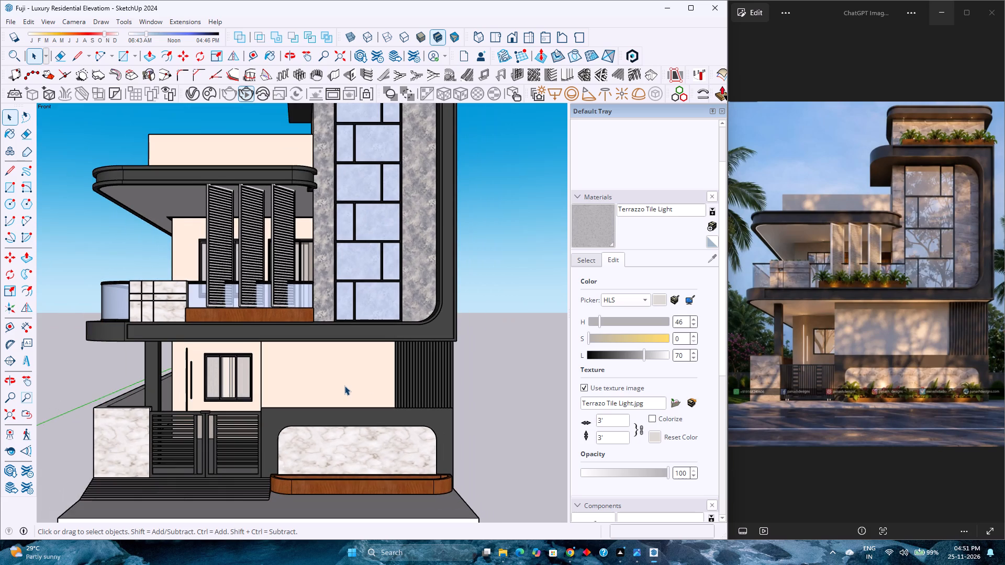
pyautogui.scroll(3, 344, 386)
pyautogui.scroll(-4, 344, 386)
pyautogui.scroll(4, 344, 386)
pyautogui.scroll(-4, 344, 386)
pyautogui.scroll(4, 344, 386)
pyautogui.scroll(-4, 344, 386)
pyautogui.scroll(4, 344, 386)
pyautogui.scroll(-4, 344, 386)
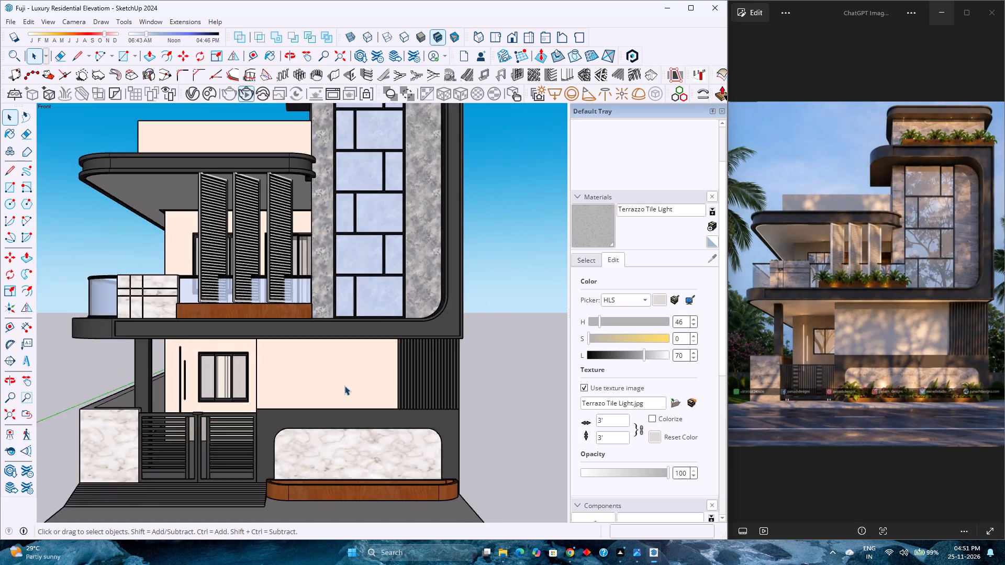
pyautogui.scroll(-1, 344, 386)
pyautogui.scroll(5, 344, 386)
pyautogui.scroll(-5, 344, 386)
pyautogui.scroll(5, 344, 386)
pyautogui.scroll(-4, 344, 386)
pyautogui.scroll(4, 344, 386)
pyautogui.scroll(-5, 344, 386)
pyautogui.scroll(4, 344, 386)
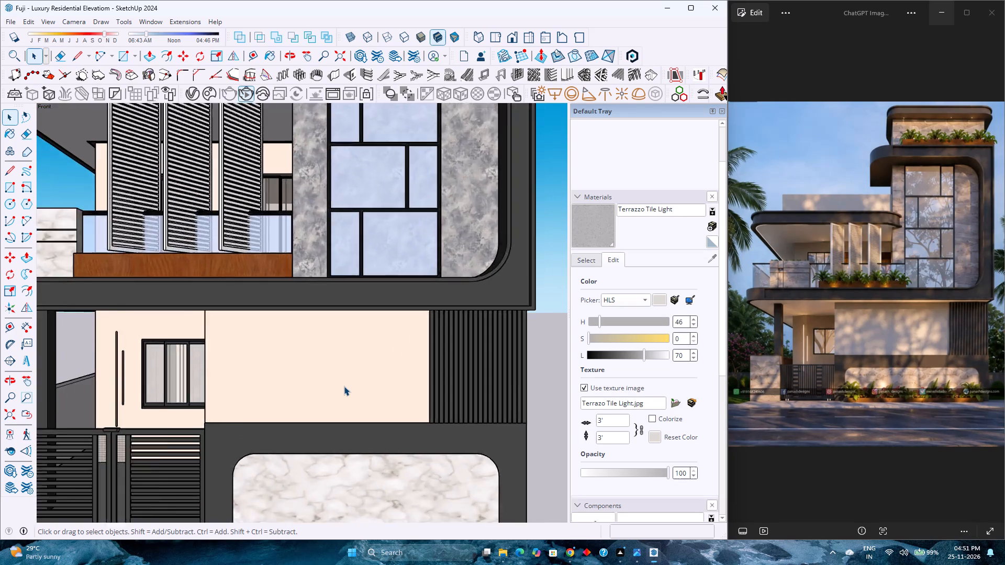
pyautogui.scroll(-4, 344, 386)
pyautogui.scroll(3, 344, 386)
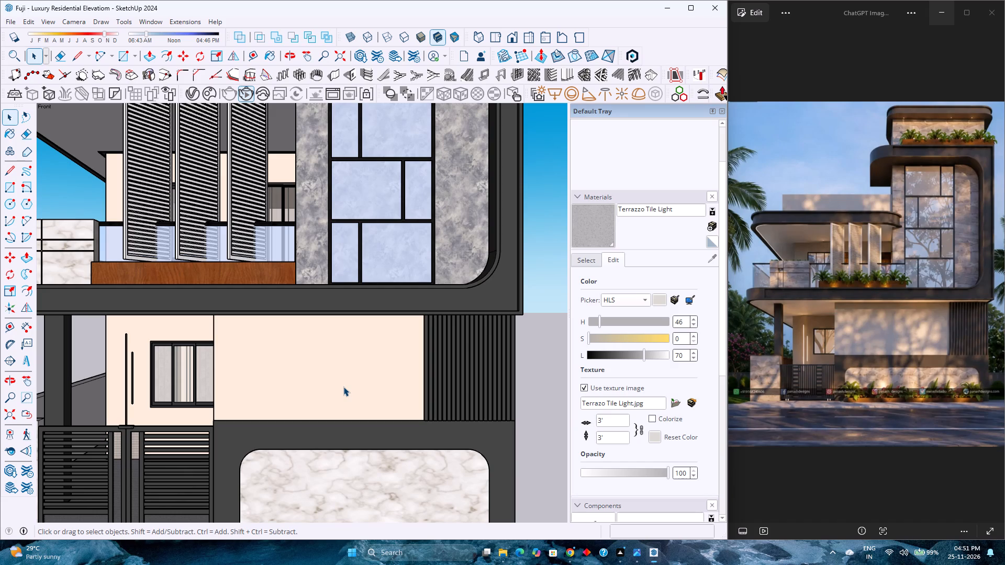
pyautogui.scroll(2, 345, 389)
pyautogui.scroll(-5, 341, 385)
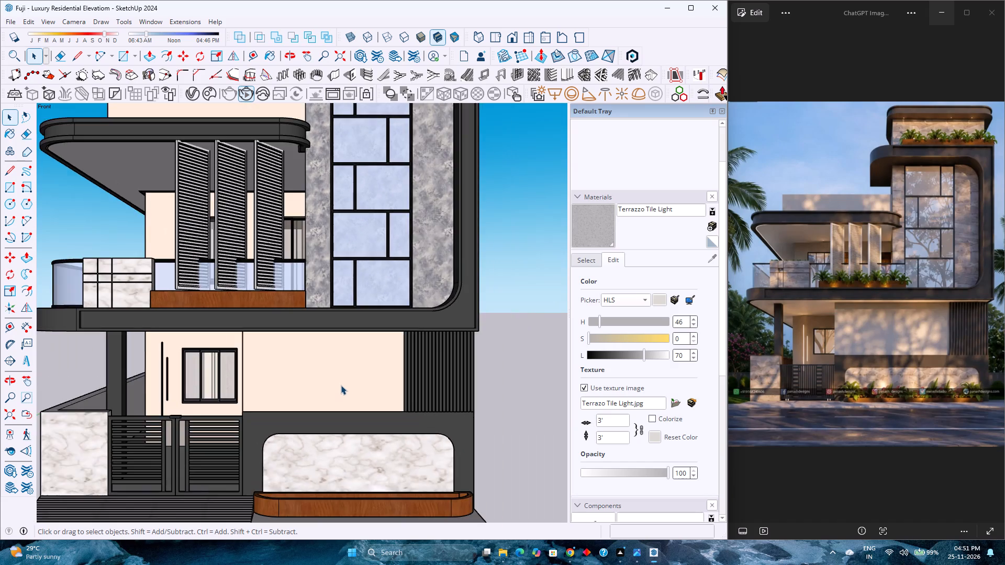
pyautogui.scroll(-7, 341, 385)
# Fit the front view to the whole building and examine the balcony louvers, wooden planter and tower glazing against the reference render.
pyautogui.click(509, 38)
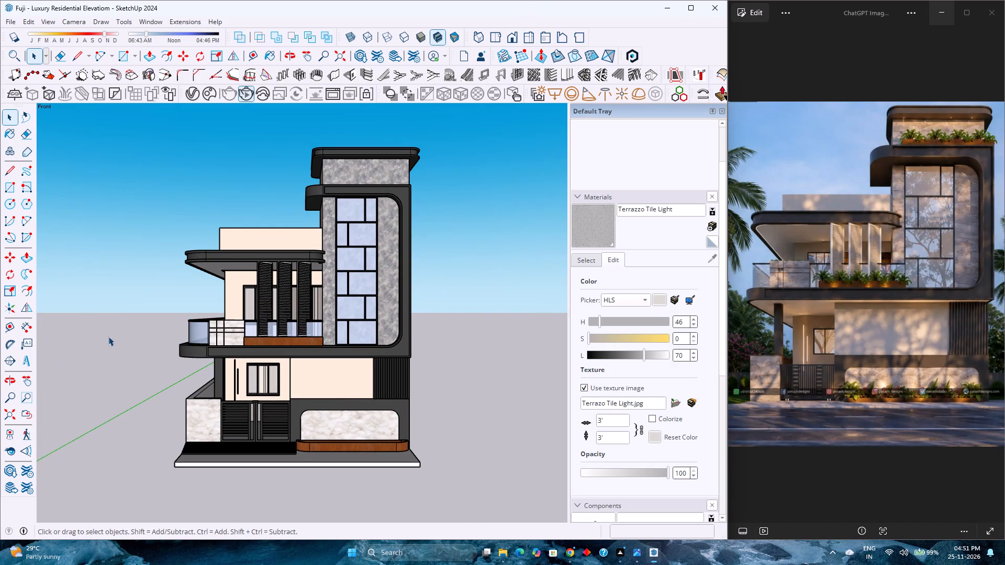
pyautogui.click(13, 414)
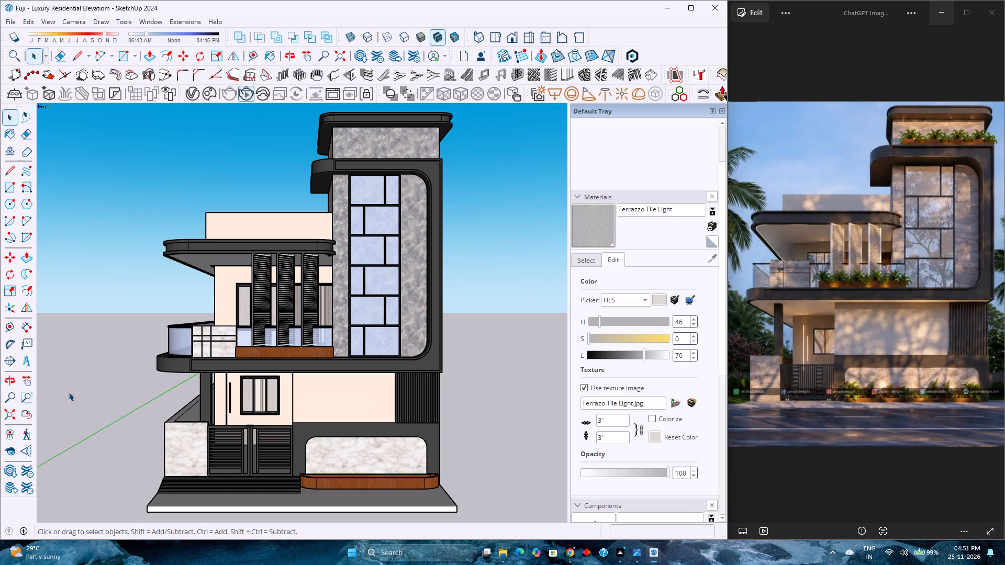
pyautogui.scroll(-2, 169, 354)
pyautogui.scroll(-4, 272, 344)
pyautogui.scroll(4, 272, 344)
pyautogui.scroll(-4, 272, 344)
pyautogui.scroll(4, 272, 344)
pyautogui.scroll(-4, 272, 344)
pyautogui.scroll(4, 272, 344)
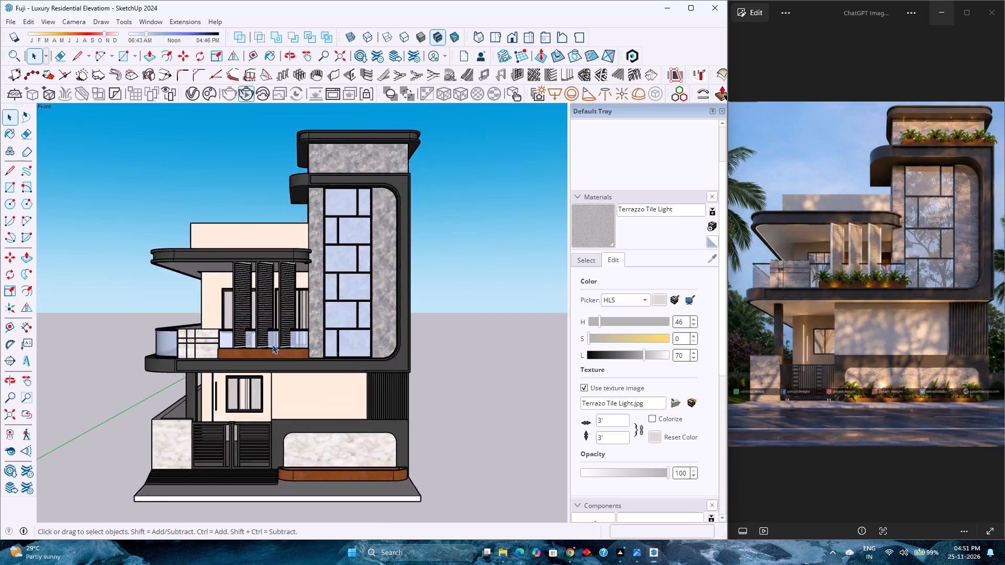
pyautogui.scroll(-5, 272, 344)
pyautogui.scroll(5, 272, 344)
pyautogui.scroll(-4, 272, 344)
pyautogui.scroll(4, 272, 344)
pyautogui.scroll(-5, 274, 343)
pyautogui.scroll(8, 274, 343)
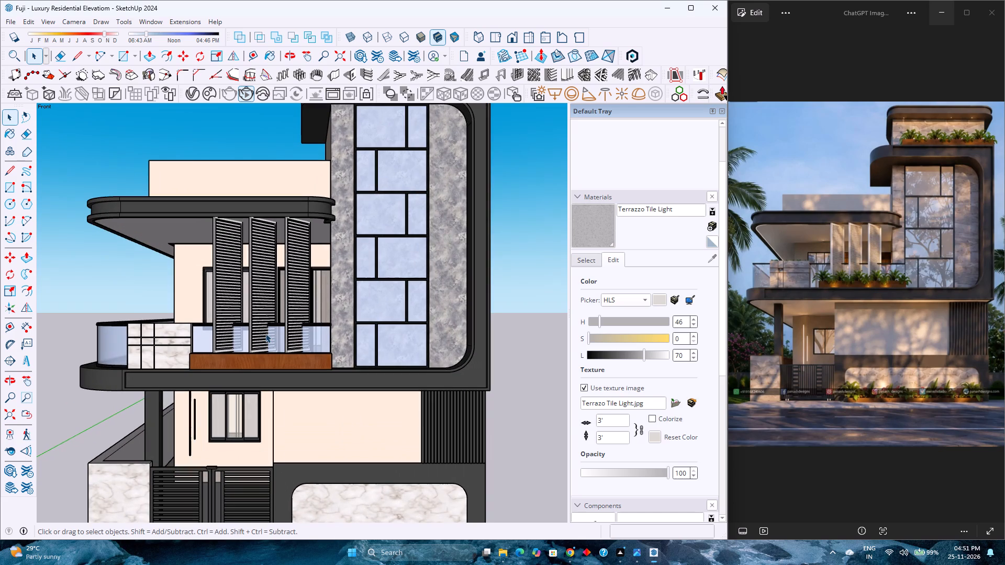
pyautogui.scroll(-4, 295, 320)
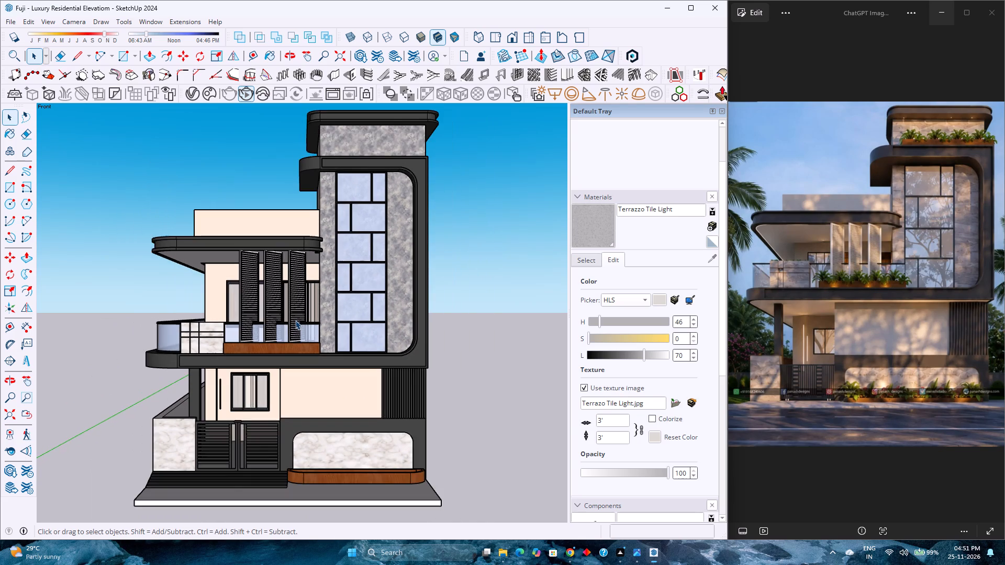
pyautogui.scroll(-4, 291, 319)
pyautogui.scroll(5, 291, 319)
pyautogui.scroll(-5, 291, 319)
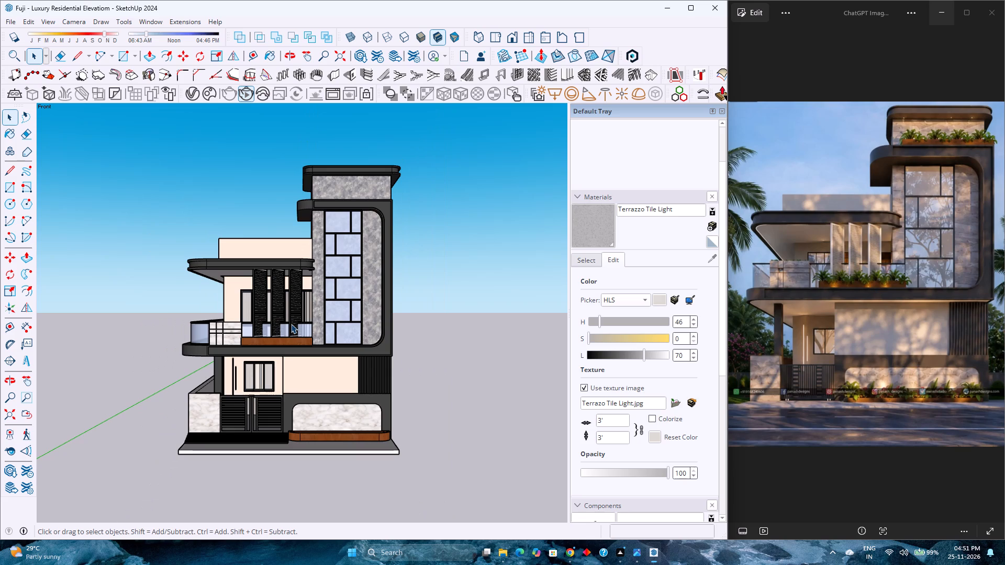
pyautogui.scroll(5, 291, 325)
pyautogui.scroll(-4, 291, 325)
pyautogui.scroll(3, 291, 326)
pyautogui.scroll(-3, 291, 329)
pyautogui.scroll(3, 291, 330)
pyautogui.scroll(-2, 291, 330)
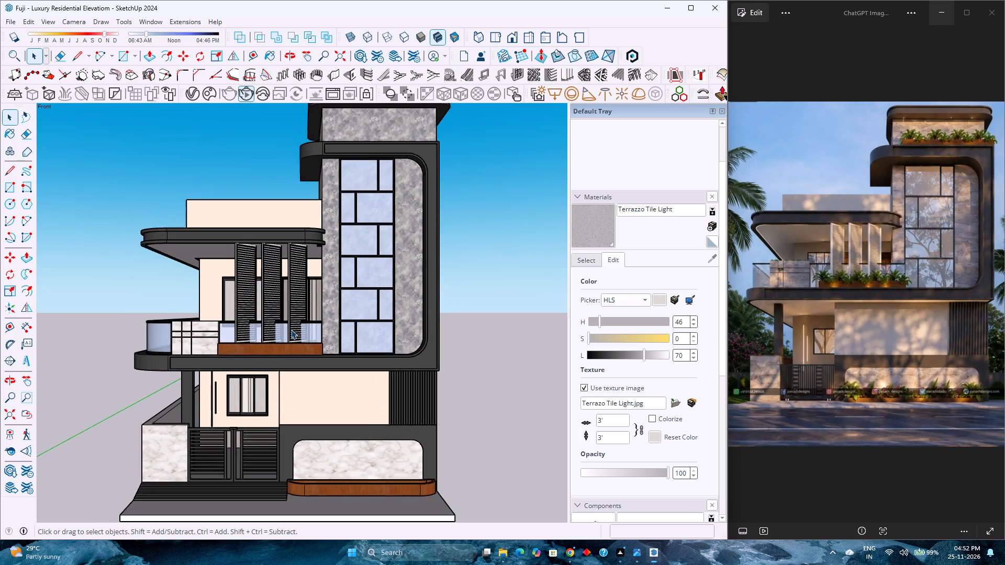
pyautogui.scroll(-1, 291, 330)
pyautogui.scroll(4, 291, 330)
pyautogui.scroll(-4, 291, 330)
pyautogui.scroll(3, 291, 330)
pyautogui.scroll(-3, 291, 331)
pyautogui.scroll(4, 291, 332)
pyautogui.scroll(-2, 291, 332)
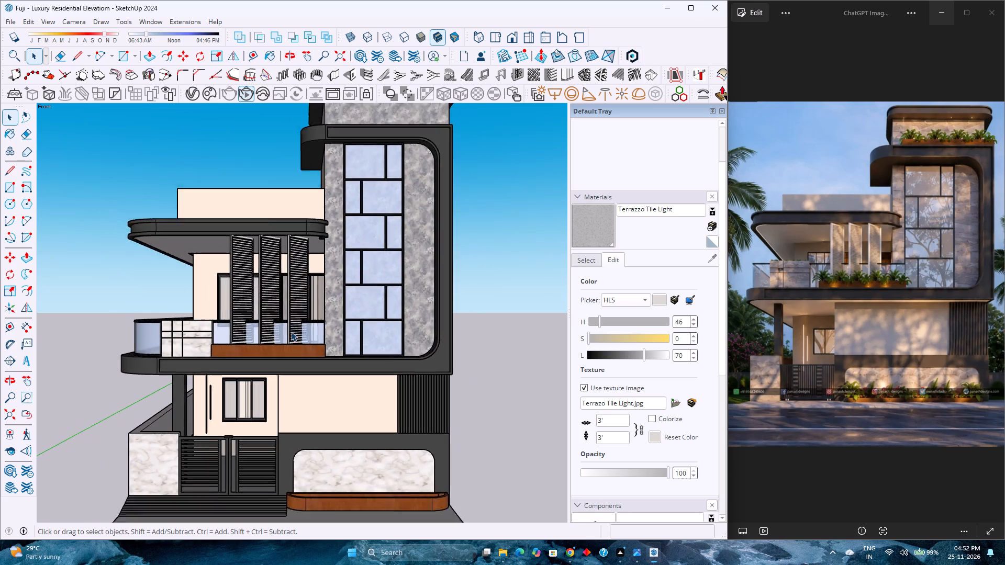
pyautogui.scroll(-2, 291, 332)
pyautogui.scroll(3, 291, 332)
pyautogui.scroll(-3, 291, 332)
pyautogui.scroll(3, 291, 333)
pyautogui.scroll(-3, 291, 333)
pyautogui.scroll(1, 292, 334)
pyautogui.scroll(-2, 292, 334)
pyautogui.scroll(2, 292, 334)
pyautogui.scroll(-2, 292, 334)
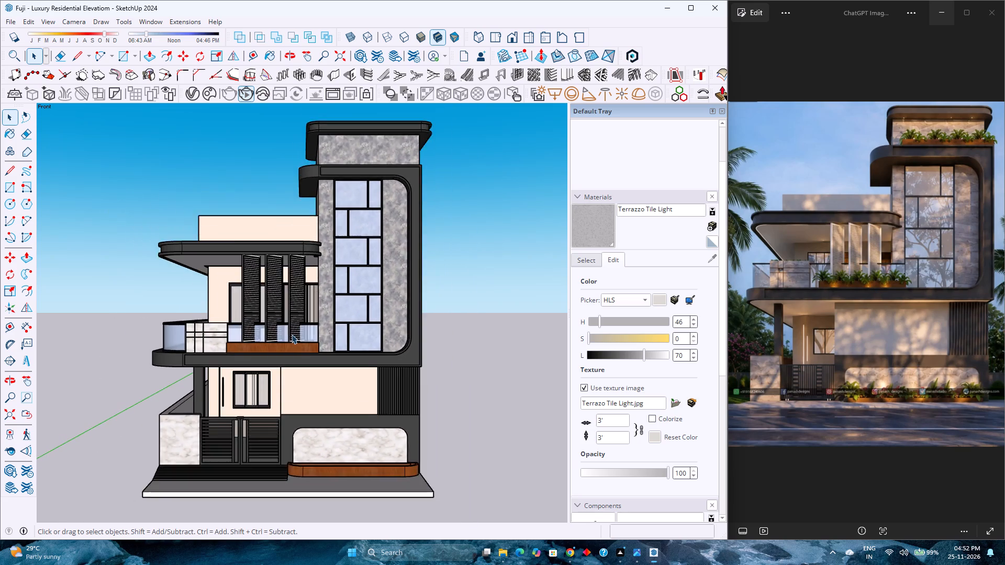
pyautogui.scroll(2, 292, 334)
pyautogui.scroll(-2, 292, 334)
pyautogui.scroll(3, 292, 334)
pyautogui.scroll(-3, 292, 334)
pyautogui.scroll(2, 292, 334)
pyautogui.scroll(-2, 292, 334)
pyautogui.scroll(2, 292, 334)
pyautogui.scroll(-2, 292, 334)
pyautogui.scroll(2, 292, 334)
pyautogui.scroll(-1, 292, 334)
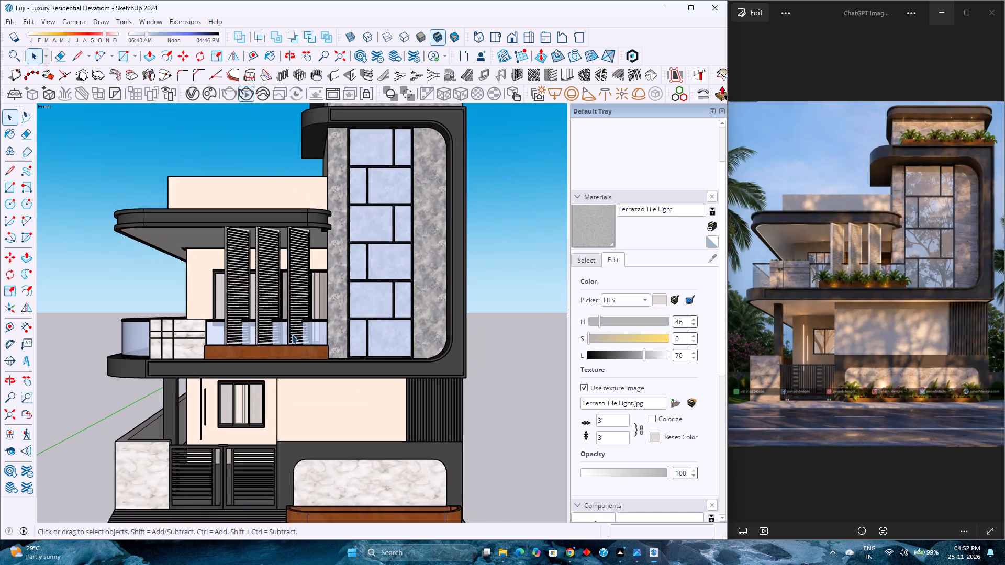
pyautogui.scroll(-1, 292, 334)
pyautogui.scroll(3, 292, 334)
pyautogui.scroll(-4, 292, 334)
pyautogui.scroll(3, 292, 334)
pyautogui.scroll(-3, 292, 334)
pyautogui.scroll(2, 292, 334)
pyautogui.scroll(-2, 292, 334)
pyautogui.scroll(2, 292, 334)
pyautogui.scroll(-2, 292, 334)
pyautogui.scroll(2, 292, 334)
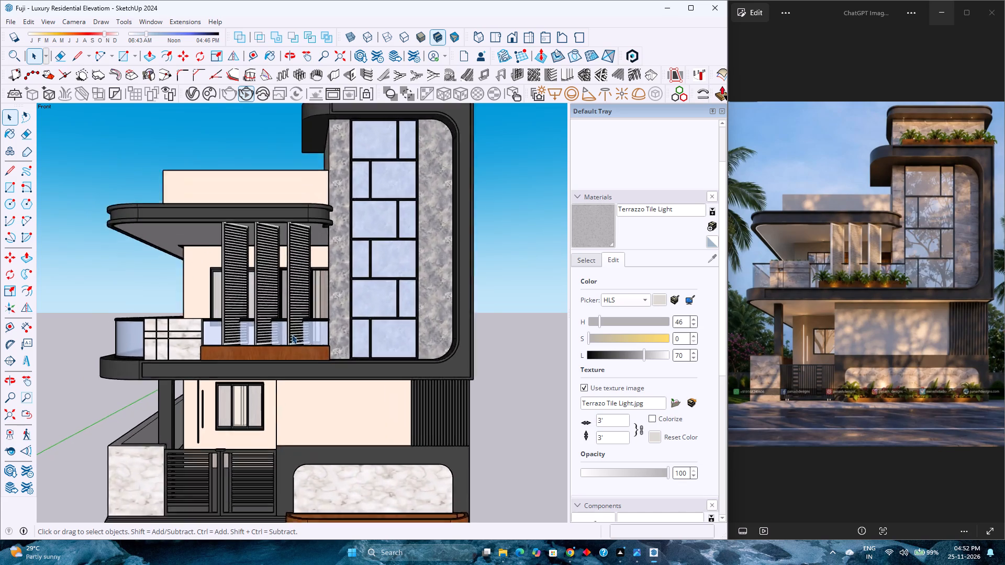
pyautogui.scroll(1, 292, 334)
pyautogui.scroll(-3, 292, 334)
pyautogui.scroll(2, 292, 334)
pyautogui.scroll(-2, 292, 334)
pyautogui.scroll(3, 292, 334)
pyautogui.scroll(-3, 292, 334)
pyautogui.scroll(3, 292, 334)
pyautogui.scroll(-3, 292, 334)
pyautogui.scroll(3, 292, 334)
pyautogui.scroll(-2, 292, 335)
pyautogui.scroll(3, 292, 335)
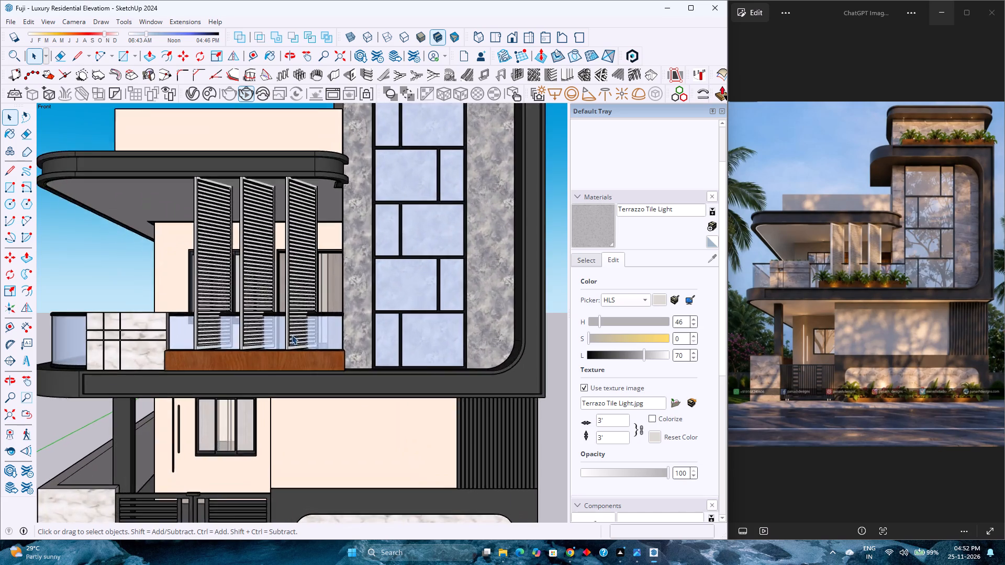
pyautogui.scroll(-3, 292, 335)
pyautogui.scroll(3, 292, 335)
pyautogui.scroll(-3, 292, 335)
pyautogui.scroll(3, 292, 335)
pyautogui.scroll(-4, 292, 335)
pyautogui.scroll(2, 292, 335)
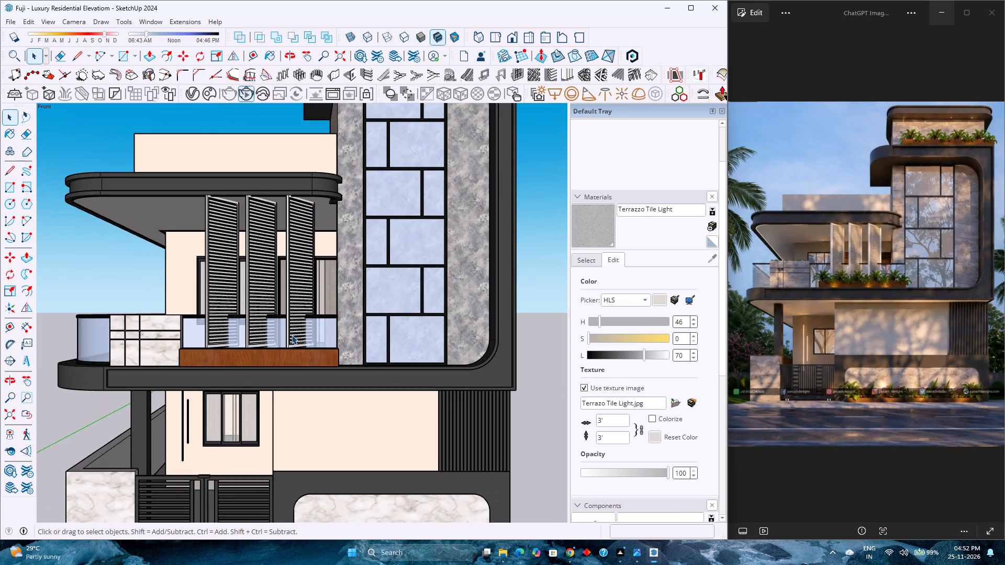
pyautogui.scroll(2, 292, 335)
pyautogui.scroll(-4, 292, 335)
pyautogui.scroll(3, 292, 335)
pyautogui.scroll(-2, 292, 335)
pyautogui.scroll(2, 292, 335)
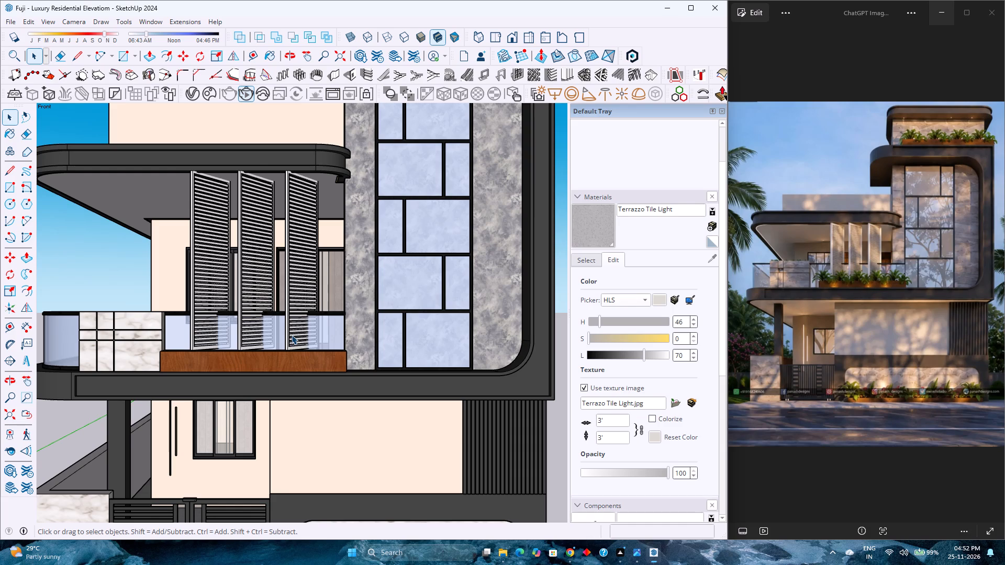
# Examine the balcony louvers, glass railing and wooden planter of the front elevation against the reference render.
pyautogui.scroll(-3, 292, 335)
pyautogui.scroll(3, 292, 335)
pyautogui.scroll(-2, 292, 335)
pyautogui.scroll(3, 292, 335)
pyautogui.scroll(-3, 292, 335)
pyautogui.scroll(3, 292, 335)
pyautogui.scroll(-2, 292, 335)
pyautogui.scroll(2, 292, 336)
pyautogui.scroll(-3, 292, 336)
pyautogui.scroll(2, 292, 336)
pyautogui.scroll(-2, 292, 336)
pyautogui.scroll(3, 292, 336)
pyautogui.scroll(-3, 292, 336)
pyautogui.scroll(3, 292, 336)
pyautogui.scroll(-3, 292, 336)
pyautogui.scroll(3, 292, 336)
pyautogui.scroll(-3, 292, 336)
pyautogui.scroll(3, 292, 336)
pyautogui.scroll(-3, 292, 336)
pyautogui.scroll(3, 292, 336)
pyautogui.scroll(-3, 292, 336)
pyautogui.scroll(3, 292, 336)
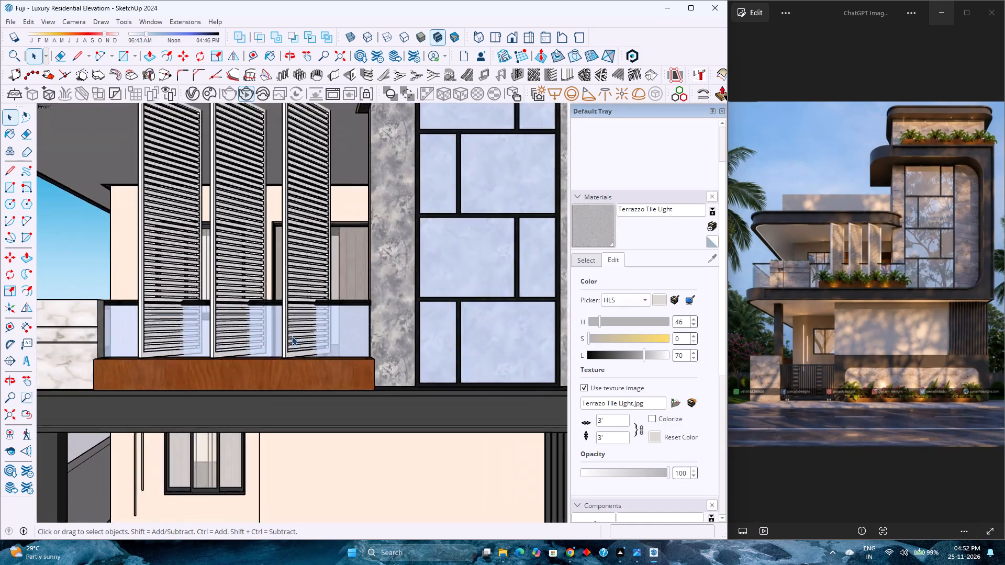
pyautogui.scroll(-3, 292, 336)
pyautogui.scroll(2, 292, 336)
pyautogui.scroll(-2, 292, 336)
pyautogui.scroll(2, 292, 336)
pyautogui.scroll(-2, 292, 336)
pyautogui.scroll(3, 292, 336)
pyautogui.scroll(-4, 292, 336)
pyautogui.scroll(3, 292, 336)
pyautogui.scroll(-3, 292, 336)
pyautogui.scroll(3, 292, 336)
pyautogui.scroll(-3, 292, 336)
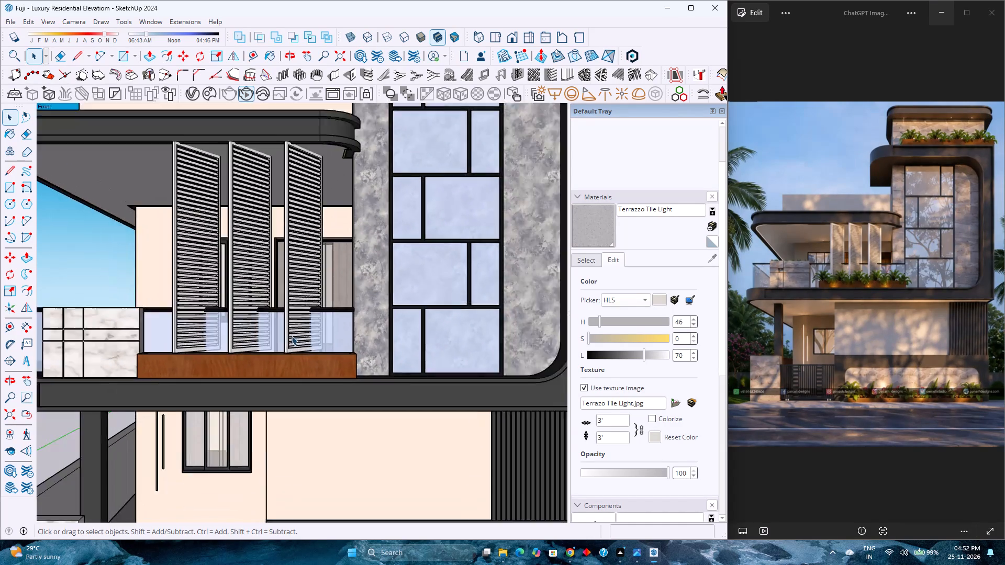
pyautogui.scroll(2, 292, 336)
pyautogui.scroll(-2, 292, 336)
pyautogui.scroll(3, 292, 336)
pyautogui.scroll(-3, 292, 336)
pyautogui.scroll(2, 292, 336)
pyautogui.scroll(-2, 292, 337)
pyautogui.scroll(2, 292, 337)
pyautogui.scroll(-8, 291, 337)
pyautogui.scroll(2, 291, 337)
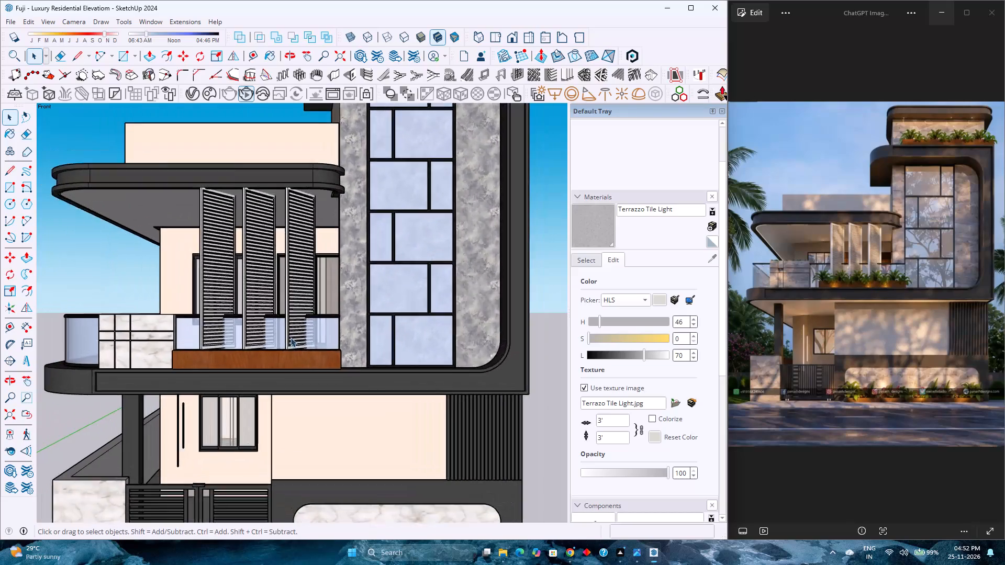
# Examine the whole building's massing and material balance in the front elevation against the reference render.
pyautogui.scroll(-8, 291, 337)
pyautogui.scroll(4, 291, 337)
pyautogui.scroll(-4, 291, 337)
pyautogui.scroll(3, 291, 337)
pyautogui.scroll(-7, 291, 337)
pyautogui.scroll(3, 291, 337)
pyautogui.scroll(-4, 291, 337)
pyautogui.scroll(3, 291, 337)
pyautogui.scroll(-3, 291, 337)
pyautogui.scroll(3, 291, 337)
pyautogui.scroll(-6, 291, 337)
pyautogui.scroll(3, 291, 337)
pyautogui.scroll(-4, 291, 337)
pyautogui.scroll(3, 291, 337)
pyautogui.scroll(-2, 291, 337)
pyautogui.scroll(4, 291, 337)
pyautogui.scroll(-4, 291, 337)
pyautogui.scroll(3, 291, 337)
pyautogui.scroll(-3, 291, 337)
pyautogui.scroll(3, 291, 337)
pyautogui.scroll(-3, 291, 337)
pyautogui.scroll(3, 291, 337)
pyautogui.scroll(-1, 291, 337)
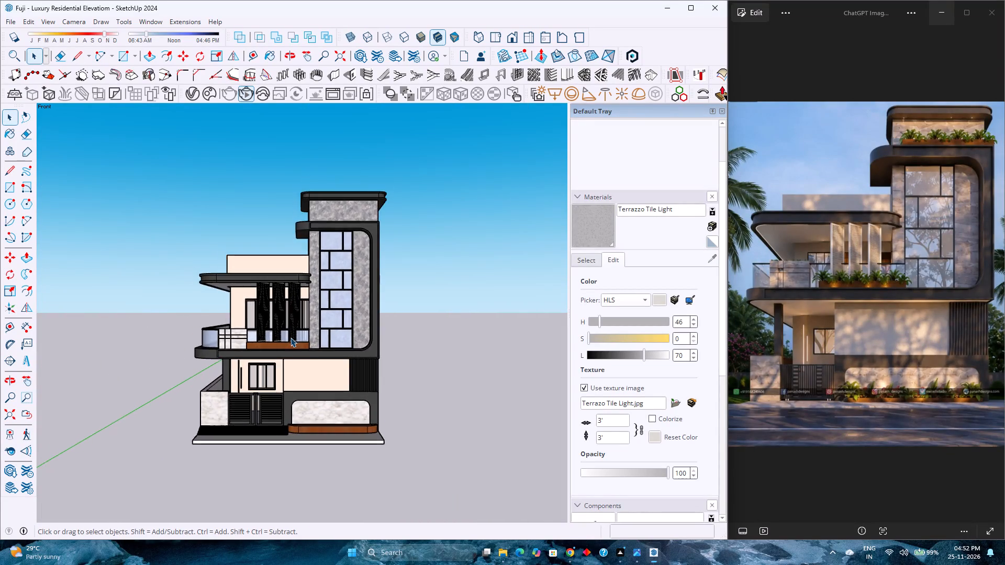
pyautogui.scroll(-1, 291, 337)
pyautogui.scroll(3, 291, 337)
pyautogui.scroll(-3, 291, 337)
pyautogui.scroll(3, 291, 337)
pyautogui.scroll(-3, 291, 337)
pyautogui.scroll(3, 291, 337)
pyautogui.scroll(-3, 291, 337)
pyautogui.scroll(3, 291, 337)
pyautogui.scroll(-4, 291, 337)
pyautogui.scroll(3, 291, 337)
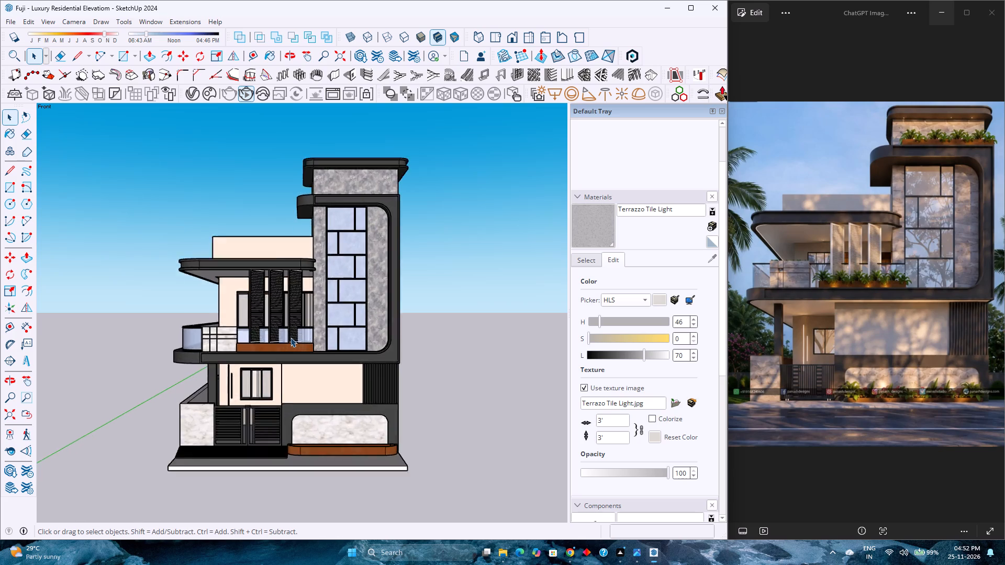
pyautogui.scroll(-7, 291, 337)
pyautogui.scroll(3, 291, 337)
pyautogui.scroll(-3, 291, 337)
pyautogui.scroll(3, 291, 337)
pyautogui.scroll(-4, 291, 337)
pyautogui.scroll(3, 291, 337)
pyautogui.scroll(-3, 291, 337)
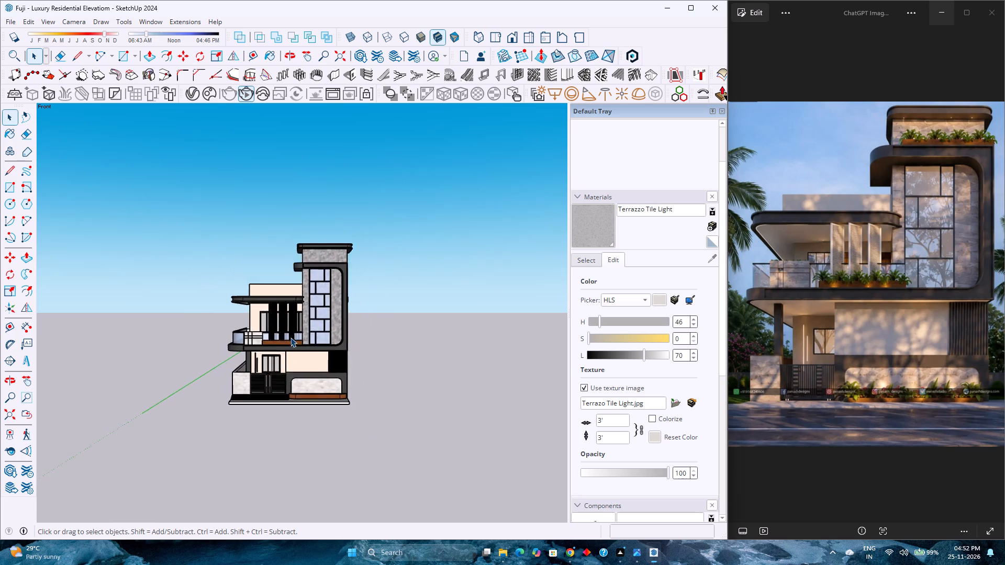
pyautogui.scroll(3, 291, 337)
pyautogui.scroll(-2, 291, 337)
pyautogui.scroll(2, 291, 337)
pyautogui.scroll(-3, 291, 337)
pyautogui.scroll(3, 291, 337)
pyautogui.scroll(-3, 291, 337)
pyautogui.scroll(3, 291, 337)
pyautogui.scroll(-2, 291, 337)
pyautogui.scroll(3, 291, 338)
pyautogui.scroll(-3, 291, 338)
pyautogui.scroll(3, 291, 338)
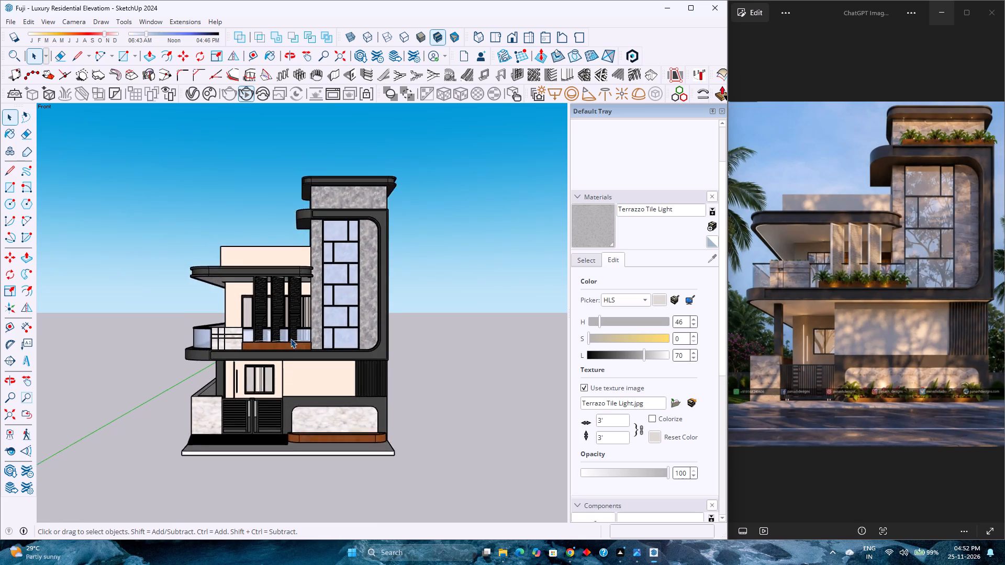
pyautogui.scroll(-3, 291, 338)
pyautogui.scroll(3, 291, 338)
pyautogui.scroll(-3, 291, 338)
pyautogui.scroll(3, 291, 338)
pyautogui.scroll(-4, 291, 338)
pyautogui.scroll(5, 291, 338)
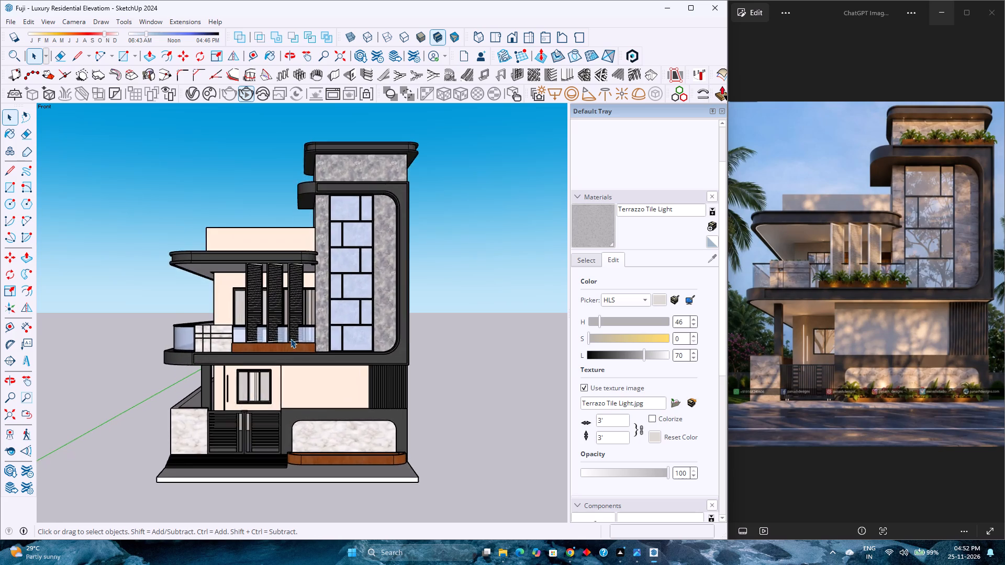
pyautogui.scroll(-10, 291, 338)
pyautogui.scroll(3, 291, 338)
pyautogui.scroll(-4, 291, 338)
pyautogui.scroll(4, 291, 338)
pyautogui.scroll(-1, 291, 338)
pyautogui.scroll(2, 291, 338)
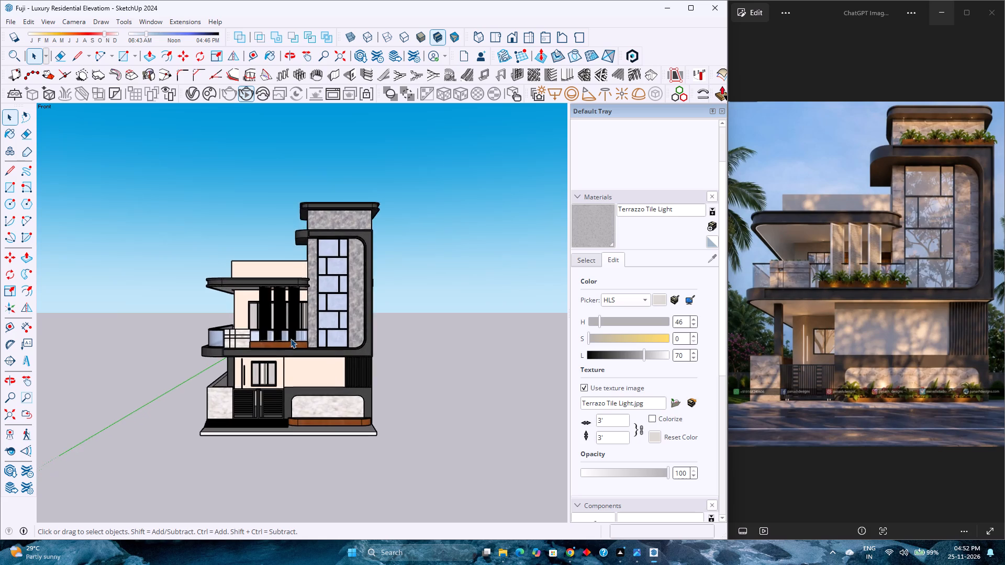
# Inspect the bottom of the balcony louvers where they meet the wooden planter and glass railing.
pyautogui.scroll(18, 291, 338)
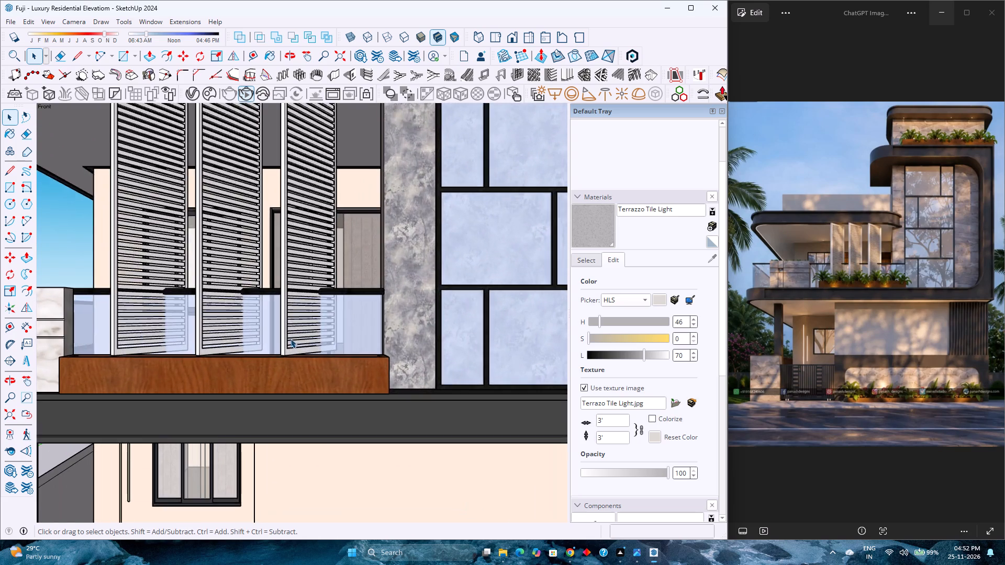
pyautogui.scroll(10, 291, 338)
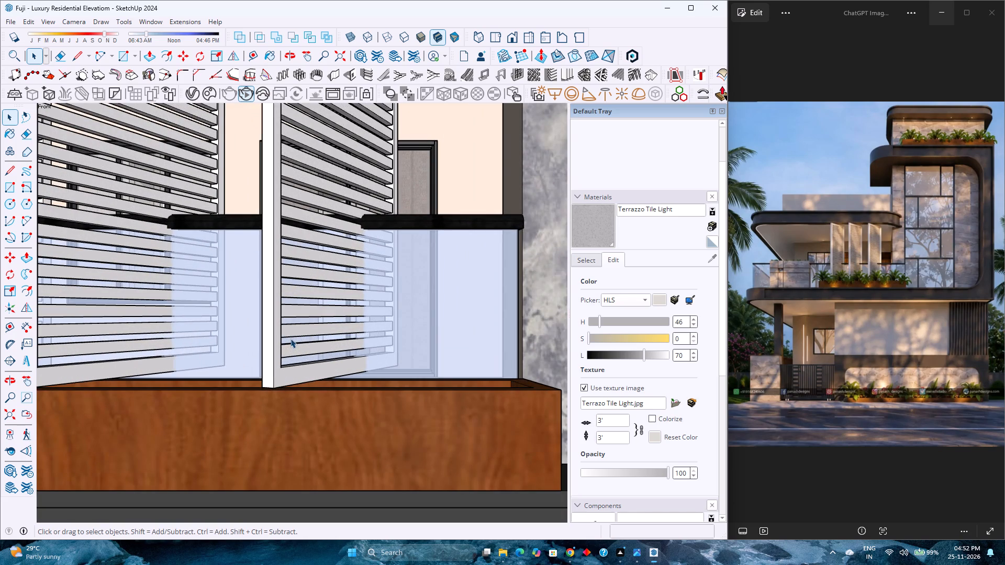
pyautogui.scroll(4, 291, 338)
pyautogui.scroll(-3, 291, 342)
pyautogui.scroll(3, 291, 342)
pyautogui.scroll(-2, 292, 342)
pyautogui.scroll(1, 292, 342)
pyautogui.scroll(-2, 292, 342)
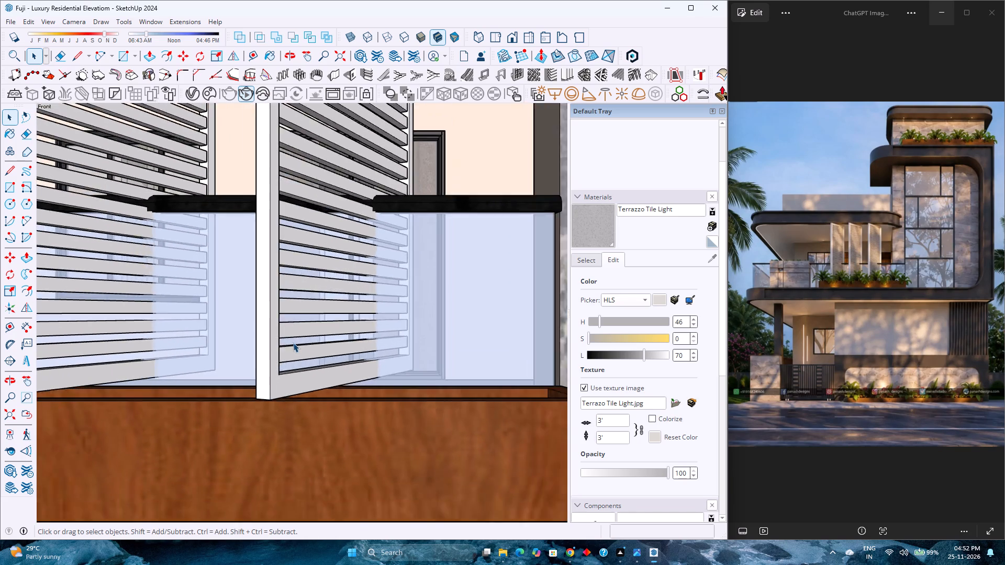
pyautogui.scroll(2, 293, 343)
pyautogui.scroll(-3, 293, 343)
pyautogui.scroll(3, 293, 343)
pyautogui.scroll(-2, 293, 343)
pyautogui.scroll(2, 293, 343)
pyautogui.scroll(-3, 293, 343)
pyautogui.scroll(3, 293, 343)
pyautogui.scroll(-3, 293, 343)
pyautogui.scroll(2, 293, 343)
pyautogui.scroll(-2, 293, 343)
pyautogui.scroll(2, 293, 343)
pyautogui.scroll(-2, 293, 343)
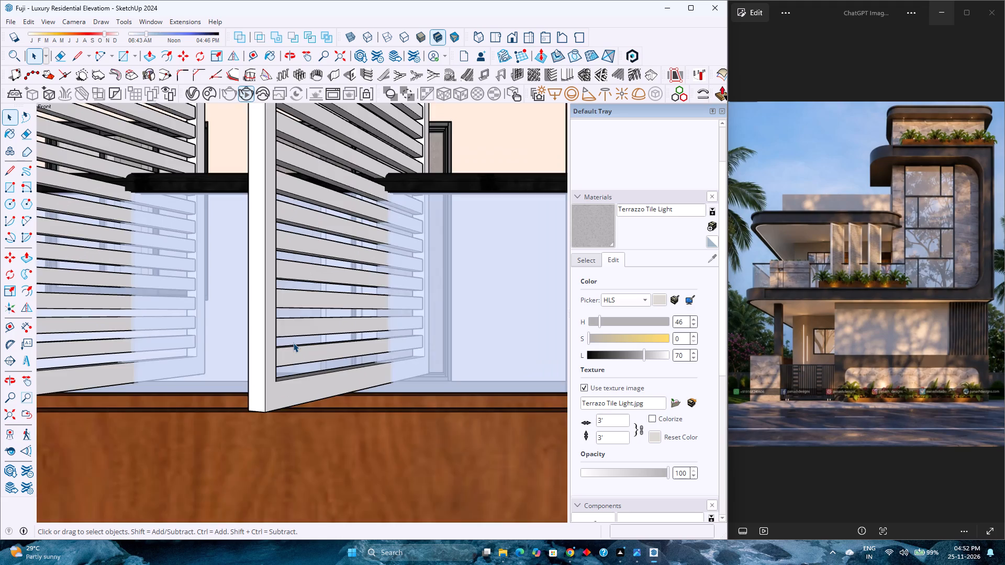
pyautogui.scroll(2, 293, 343)
pyautogui.scroll(-2, 293, 343)
pyautogui.scroll(2, 293, 343)
pyautogui.scroll(-2, 293, 343)
pyautogui.scroll(3, 293, 343)
pyautogui.scroll(-9, 293, 343)
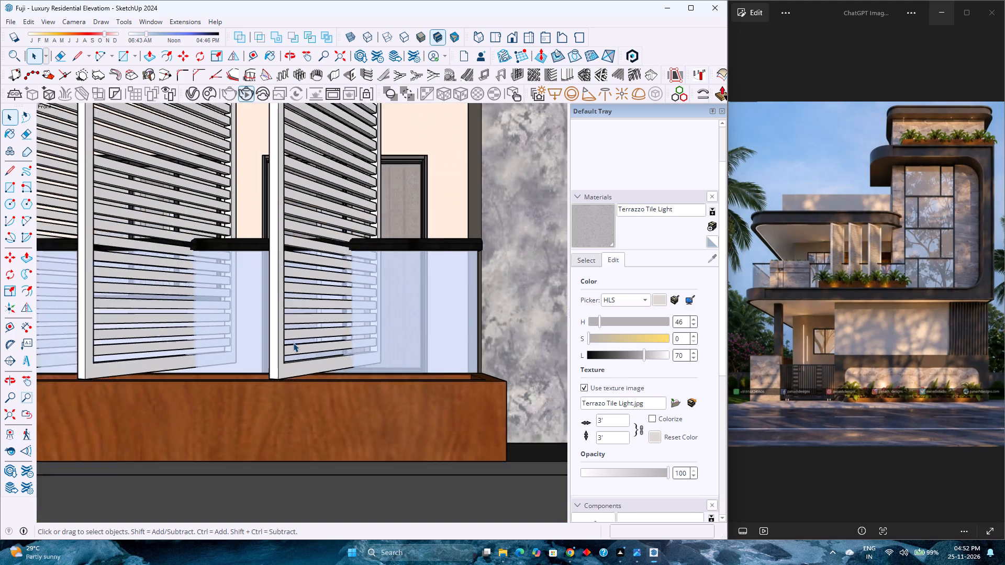
pyautogui.scroll(-1, 293, 343)
pyautogui.scroll(1, 293, 343)
pyautogui.scroll(-6, 295, 343)
# Fit the front view to the whole building and check the complete elevation against the reference render.
pyautogui.click(4, 415)
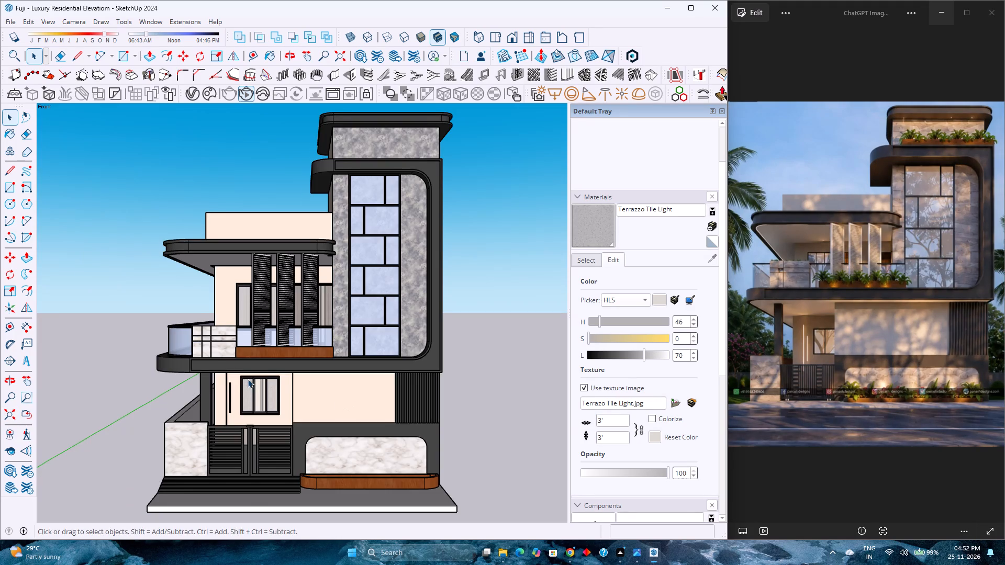
pyautogui.scroll(-2, 248, 379)
pyautogui.scroll(2, 248, 379)
pyautogui.scroll(-2, 248, 379)
pyautogui.scroll(2, 248, 379)
pyautogui.scroll(-2, 248, 379)
pyautogui.scroll(1, 248, 379)
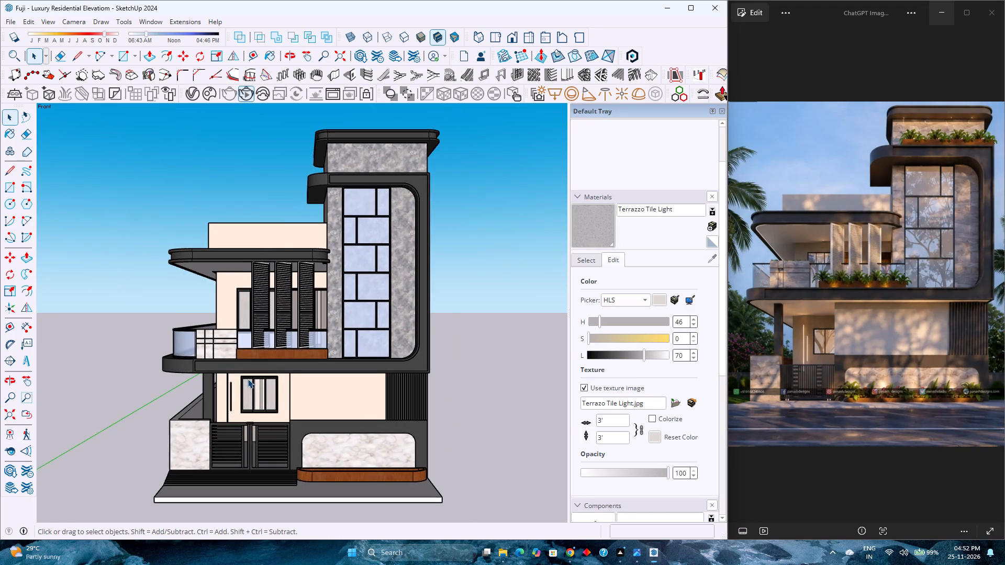
pyautogui.scroll(1, 248, 379)
pyautogui.scroll(-1, 248, 379)
pyautogui.scroll(2, 248, 379)
pyautogui.scroll(-2, 248, 379)
pyautogui.scroll(1, 248, 379)
pyautogui.scroll(-1, 248, 379)
pyautogui.scroll(1, 248, 379)
pyautogui.scroll(-2, 248, 379)
pyautogui.scroll(2, 248, 379)
pyautogui.scroll(-1, 248, 379)
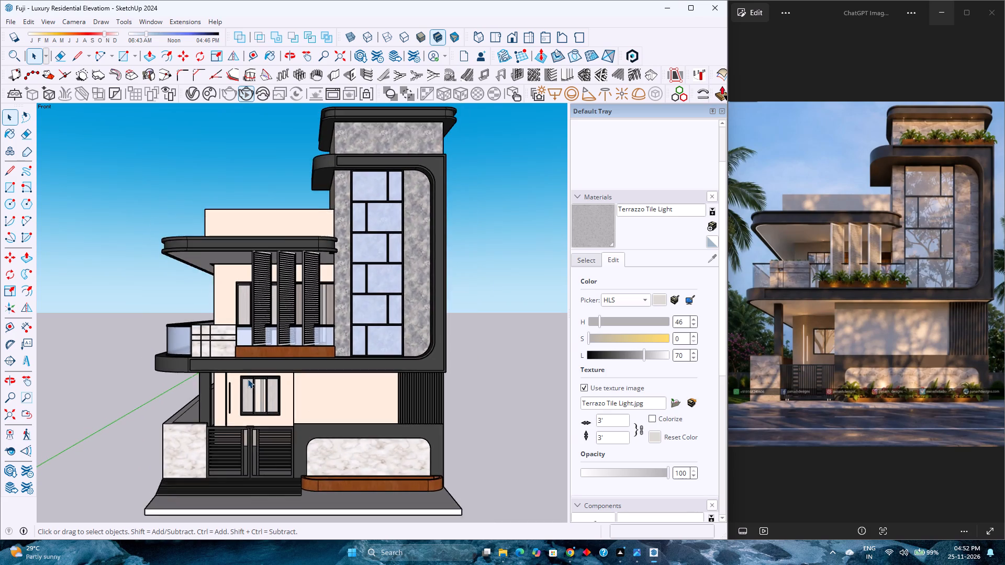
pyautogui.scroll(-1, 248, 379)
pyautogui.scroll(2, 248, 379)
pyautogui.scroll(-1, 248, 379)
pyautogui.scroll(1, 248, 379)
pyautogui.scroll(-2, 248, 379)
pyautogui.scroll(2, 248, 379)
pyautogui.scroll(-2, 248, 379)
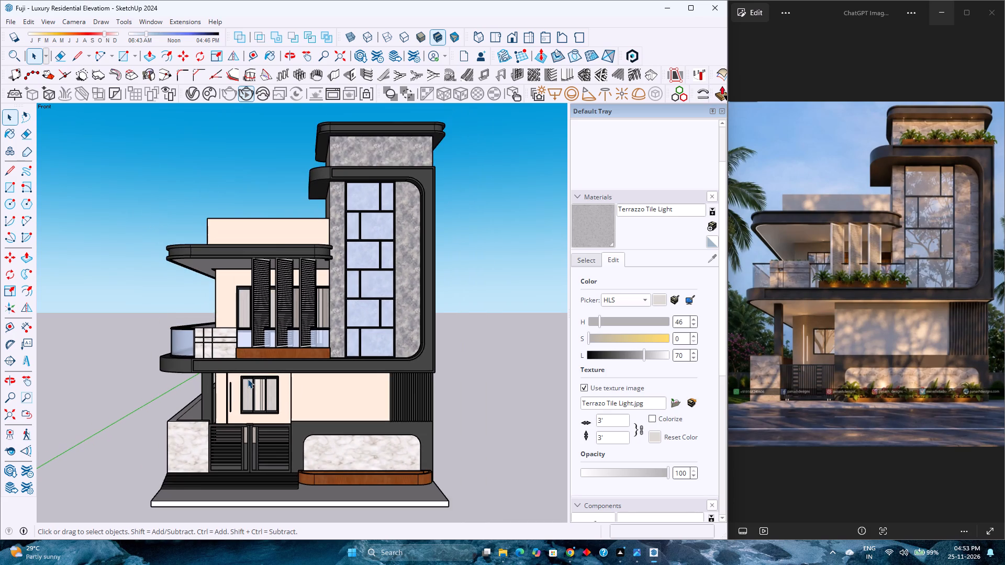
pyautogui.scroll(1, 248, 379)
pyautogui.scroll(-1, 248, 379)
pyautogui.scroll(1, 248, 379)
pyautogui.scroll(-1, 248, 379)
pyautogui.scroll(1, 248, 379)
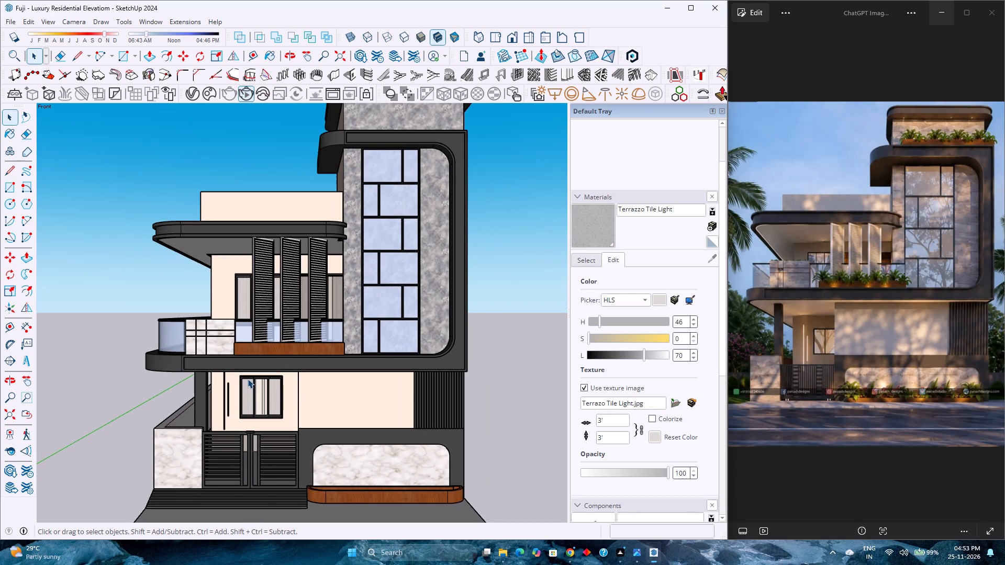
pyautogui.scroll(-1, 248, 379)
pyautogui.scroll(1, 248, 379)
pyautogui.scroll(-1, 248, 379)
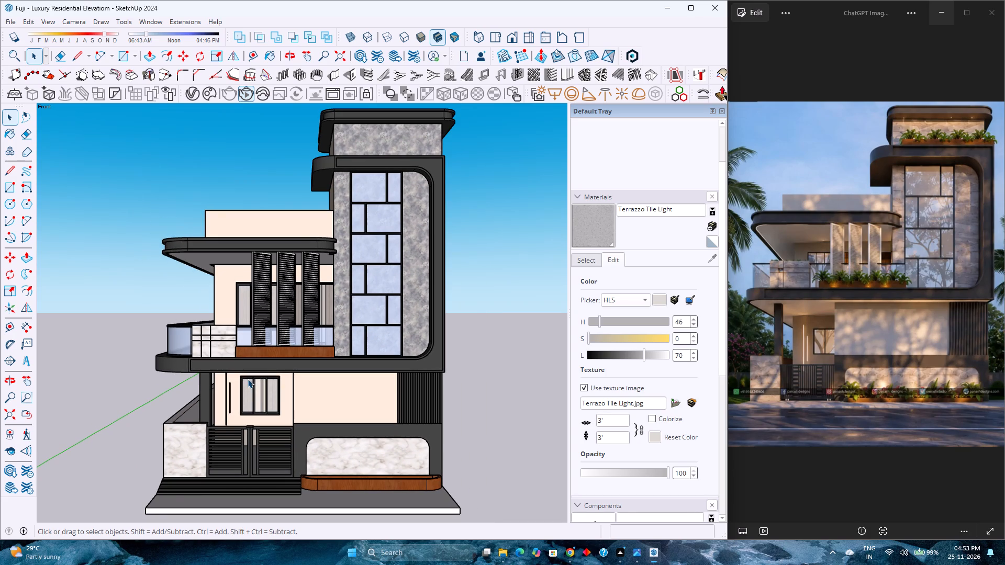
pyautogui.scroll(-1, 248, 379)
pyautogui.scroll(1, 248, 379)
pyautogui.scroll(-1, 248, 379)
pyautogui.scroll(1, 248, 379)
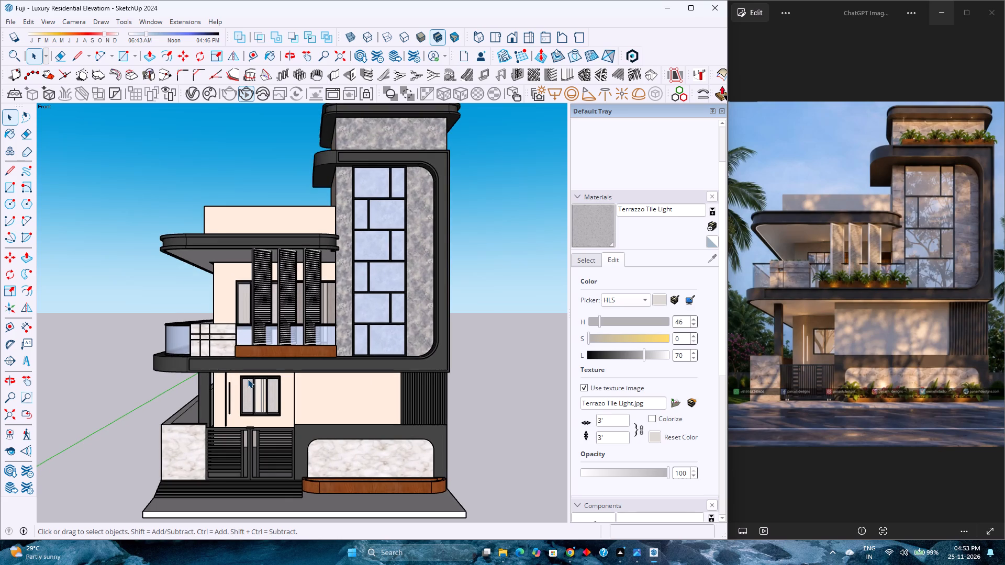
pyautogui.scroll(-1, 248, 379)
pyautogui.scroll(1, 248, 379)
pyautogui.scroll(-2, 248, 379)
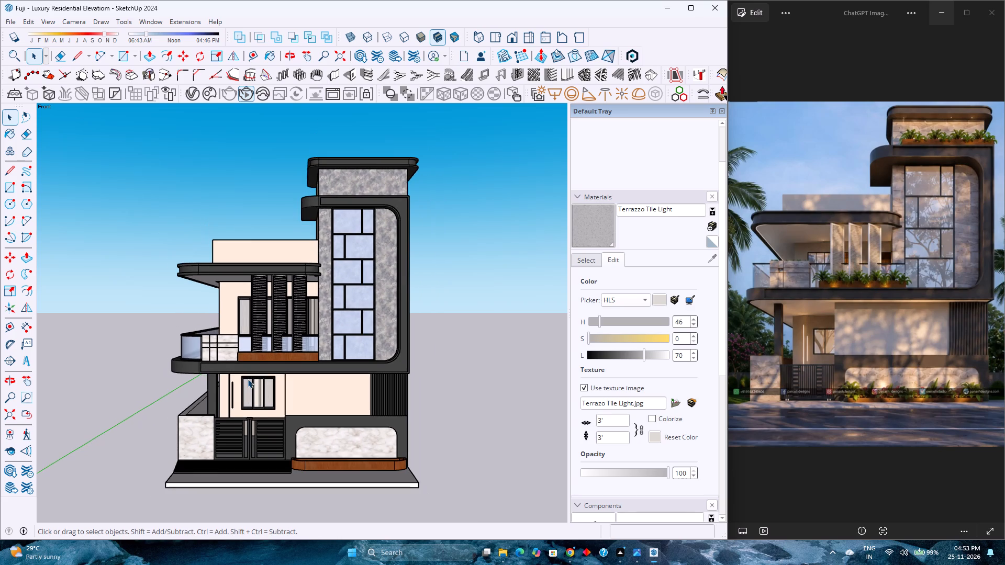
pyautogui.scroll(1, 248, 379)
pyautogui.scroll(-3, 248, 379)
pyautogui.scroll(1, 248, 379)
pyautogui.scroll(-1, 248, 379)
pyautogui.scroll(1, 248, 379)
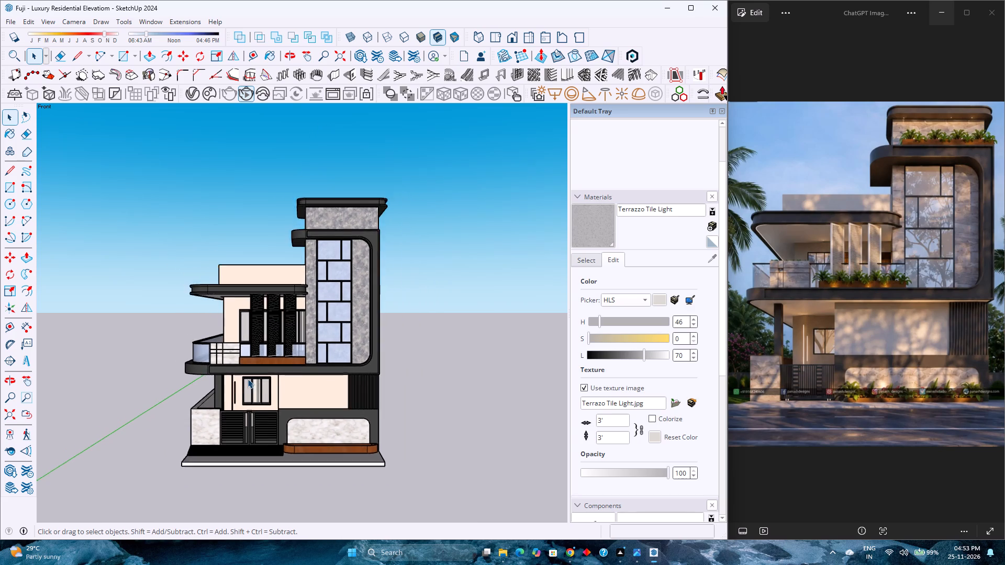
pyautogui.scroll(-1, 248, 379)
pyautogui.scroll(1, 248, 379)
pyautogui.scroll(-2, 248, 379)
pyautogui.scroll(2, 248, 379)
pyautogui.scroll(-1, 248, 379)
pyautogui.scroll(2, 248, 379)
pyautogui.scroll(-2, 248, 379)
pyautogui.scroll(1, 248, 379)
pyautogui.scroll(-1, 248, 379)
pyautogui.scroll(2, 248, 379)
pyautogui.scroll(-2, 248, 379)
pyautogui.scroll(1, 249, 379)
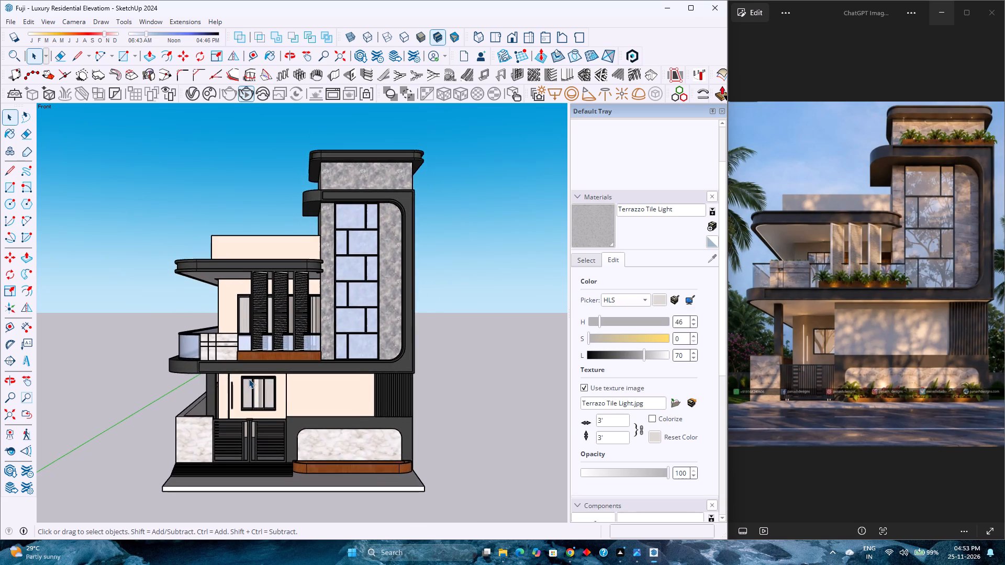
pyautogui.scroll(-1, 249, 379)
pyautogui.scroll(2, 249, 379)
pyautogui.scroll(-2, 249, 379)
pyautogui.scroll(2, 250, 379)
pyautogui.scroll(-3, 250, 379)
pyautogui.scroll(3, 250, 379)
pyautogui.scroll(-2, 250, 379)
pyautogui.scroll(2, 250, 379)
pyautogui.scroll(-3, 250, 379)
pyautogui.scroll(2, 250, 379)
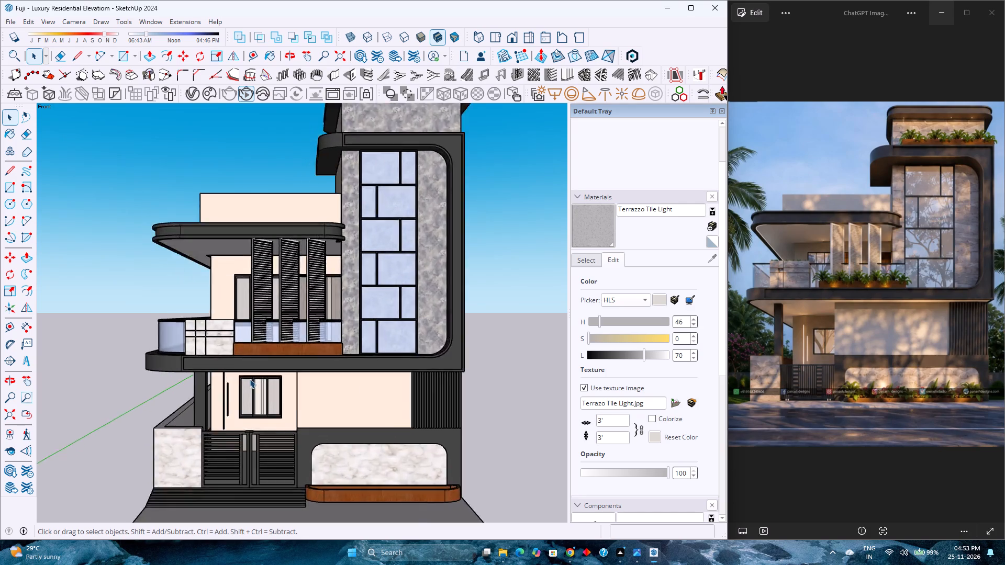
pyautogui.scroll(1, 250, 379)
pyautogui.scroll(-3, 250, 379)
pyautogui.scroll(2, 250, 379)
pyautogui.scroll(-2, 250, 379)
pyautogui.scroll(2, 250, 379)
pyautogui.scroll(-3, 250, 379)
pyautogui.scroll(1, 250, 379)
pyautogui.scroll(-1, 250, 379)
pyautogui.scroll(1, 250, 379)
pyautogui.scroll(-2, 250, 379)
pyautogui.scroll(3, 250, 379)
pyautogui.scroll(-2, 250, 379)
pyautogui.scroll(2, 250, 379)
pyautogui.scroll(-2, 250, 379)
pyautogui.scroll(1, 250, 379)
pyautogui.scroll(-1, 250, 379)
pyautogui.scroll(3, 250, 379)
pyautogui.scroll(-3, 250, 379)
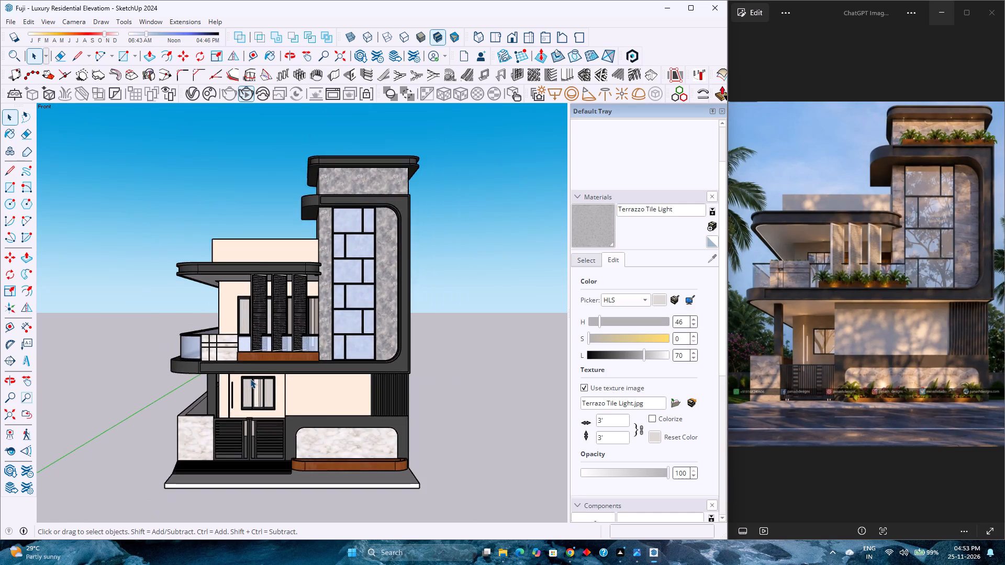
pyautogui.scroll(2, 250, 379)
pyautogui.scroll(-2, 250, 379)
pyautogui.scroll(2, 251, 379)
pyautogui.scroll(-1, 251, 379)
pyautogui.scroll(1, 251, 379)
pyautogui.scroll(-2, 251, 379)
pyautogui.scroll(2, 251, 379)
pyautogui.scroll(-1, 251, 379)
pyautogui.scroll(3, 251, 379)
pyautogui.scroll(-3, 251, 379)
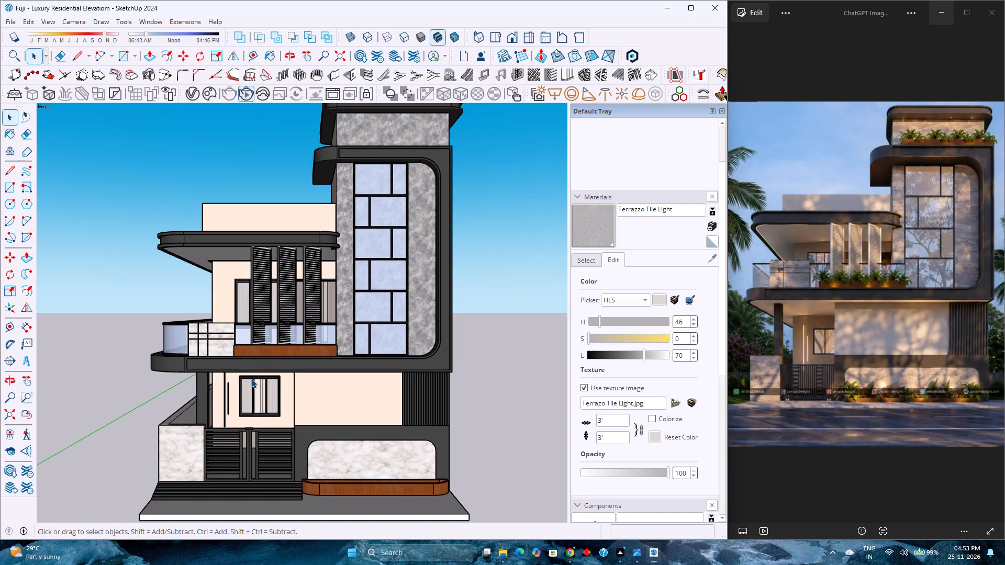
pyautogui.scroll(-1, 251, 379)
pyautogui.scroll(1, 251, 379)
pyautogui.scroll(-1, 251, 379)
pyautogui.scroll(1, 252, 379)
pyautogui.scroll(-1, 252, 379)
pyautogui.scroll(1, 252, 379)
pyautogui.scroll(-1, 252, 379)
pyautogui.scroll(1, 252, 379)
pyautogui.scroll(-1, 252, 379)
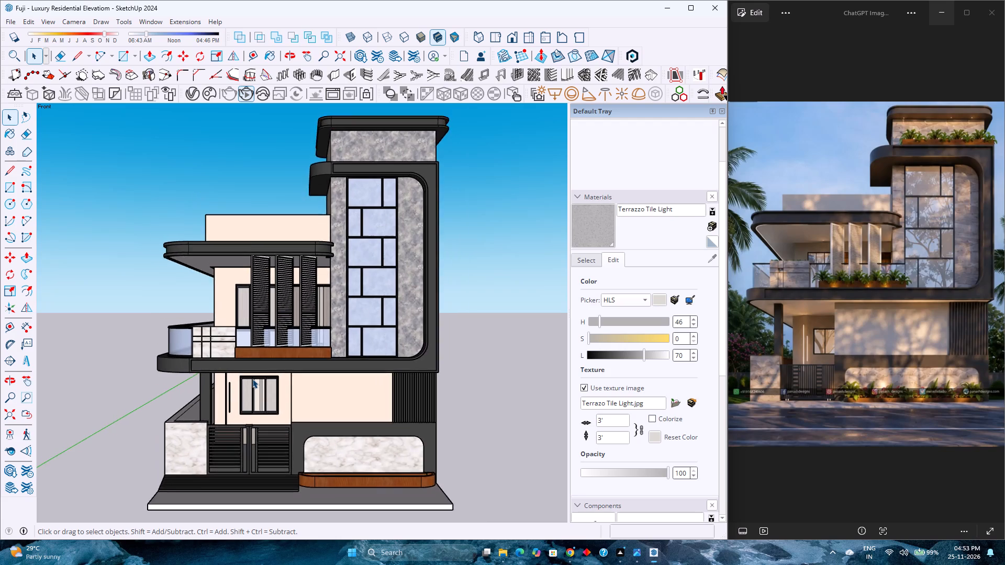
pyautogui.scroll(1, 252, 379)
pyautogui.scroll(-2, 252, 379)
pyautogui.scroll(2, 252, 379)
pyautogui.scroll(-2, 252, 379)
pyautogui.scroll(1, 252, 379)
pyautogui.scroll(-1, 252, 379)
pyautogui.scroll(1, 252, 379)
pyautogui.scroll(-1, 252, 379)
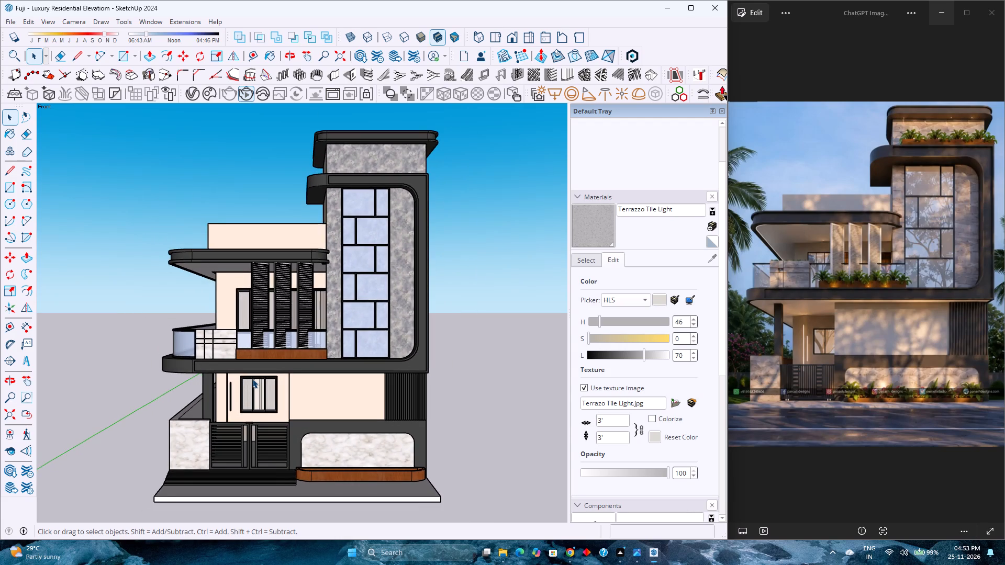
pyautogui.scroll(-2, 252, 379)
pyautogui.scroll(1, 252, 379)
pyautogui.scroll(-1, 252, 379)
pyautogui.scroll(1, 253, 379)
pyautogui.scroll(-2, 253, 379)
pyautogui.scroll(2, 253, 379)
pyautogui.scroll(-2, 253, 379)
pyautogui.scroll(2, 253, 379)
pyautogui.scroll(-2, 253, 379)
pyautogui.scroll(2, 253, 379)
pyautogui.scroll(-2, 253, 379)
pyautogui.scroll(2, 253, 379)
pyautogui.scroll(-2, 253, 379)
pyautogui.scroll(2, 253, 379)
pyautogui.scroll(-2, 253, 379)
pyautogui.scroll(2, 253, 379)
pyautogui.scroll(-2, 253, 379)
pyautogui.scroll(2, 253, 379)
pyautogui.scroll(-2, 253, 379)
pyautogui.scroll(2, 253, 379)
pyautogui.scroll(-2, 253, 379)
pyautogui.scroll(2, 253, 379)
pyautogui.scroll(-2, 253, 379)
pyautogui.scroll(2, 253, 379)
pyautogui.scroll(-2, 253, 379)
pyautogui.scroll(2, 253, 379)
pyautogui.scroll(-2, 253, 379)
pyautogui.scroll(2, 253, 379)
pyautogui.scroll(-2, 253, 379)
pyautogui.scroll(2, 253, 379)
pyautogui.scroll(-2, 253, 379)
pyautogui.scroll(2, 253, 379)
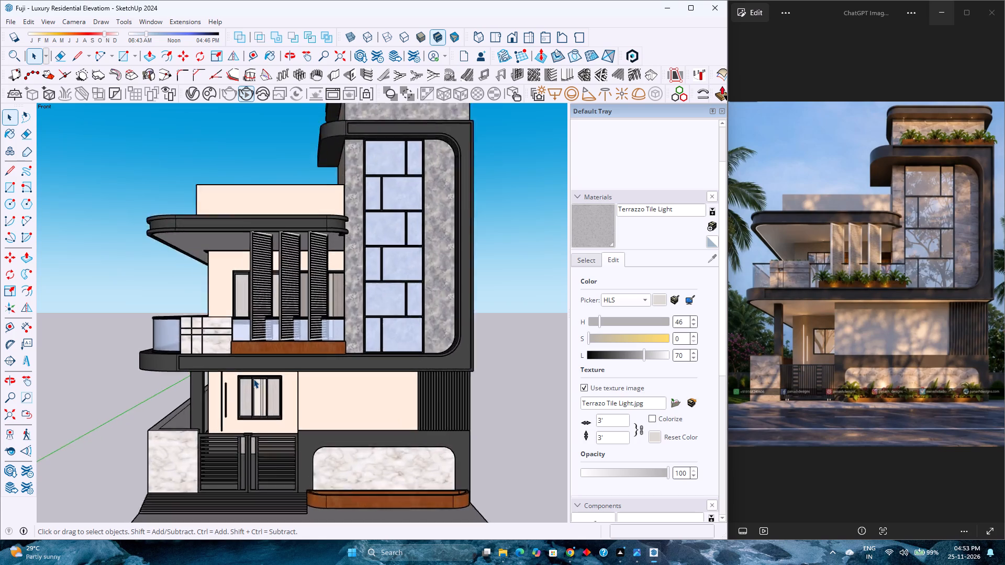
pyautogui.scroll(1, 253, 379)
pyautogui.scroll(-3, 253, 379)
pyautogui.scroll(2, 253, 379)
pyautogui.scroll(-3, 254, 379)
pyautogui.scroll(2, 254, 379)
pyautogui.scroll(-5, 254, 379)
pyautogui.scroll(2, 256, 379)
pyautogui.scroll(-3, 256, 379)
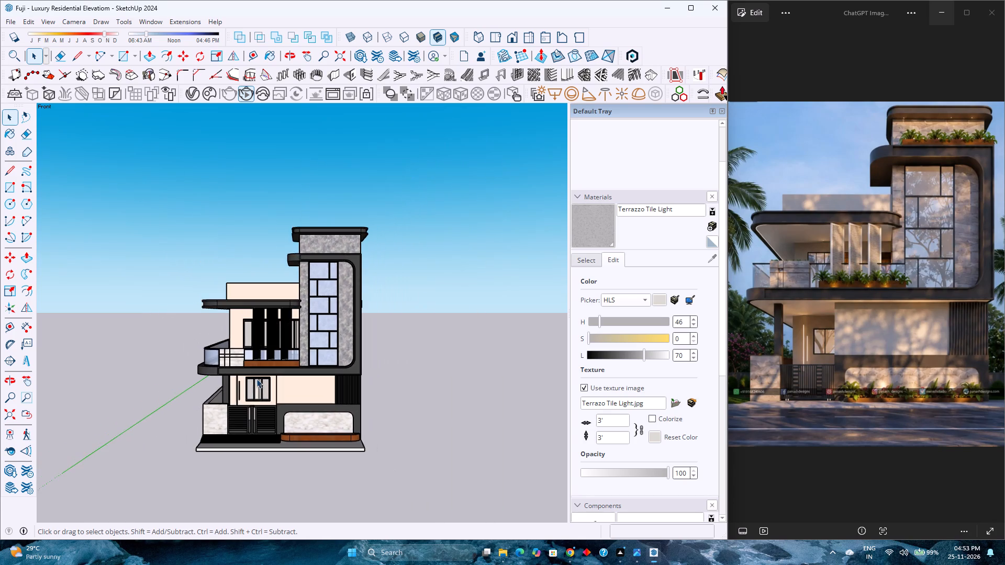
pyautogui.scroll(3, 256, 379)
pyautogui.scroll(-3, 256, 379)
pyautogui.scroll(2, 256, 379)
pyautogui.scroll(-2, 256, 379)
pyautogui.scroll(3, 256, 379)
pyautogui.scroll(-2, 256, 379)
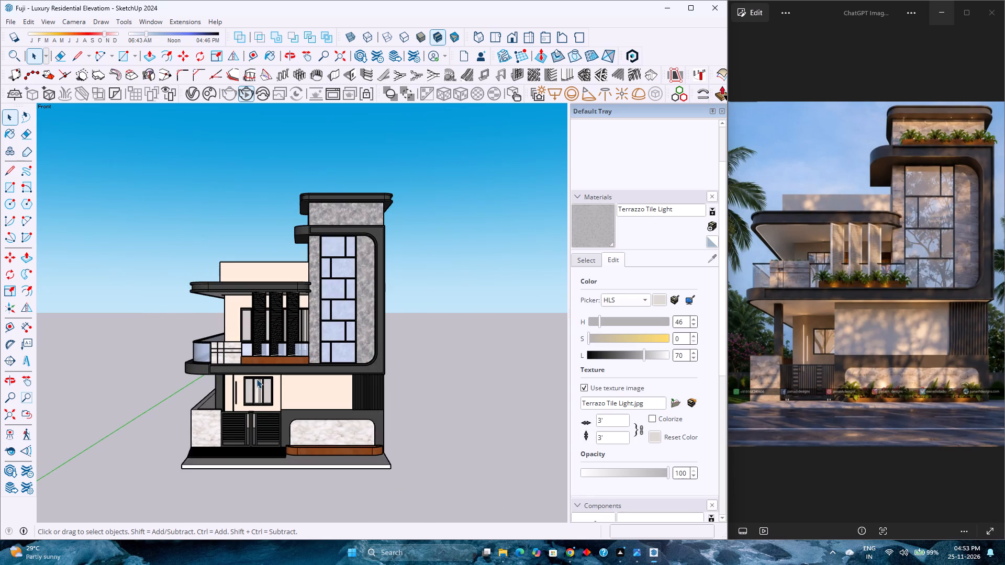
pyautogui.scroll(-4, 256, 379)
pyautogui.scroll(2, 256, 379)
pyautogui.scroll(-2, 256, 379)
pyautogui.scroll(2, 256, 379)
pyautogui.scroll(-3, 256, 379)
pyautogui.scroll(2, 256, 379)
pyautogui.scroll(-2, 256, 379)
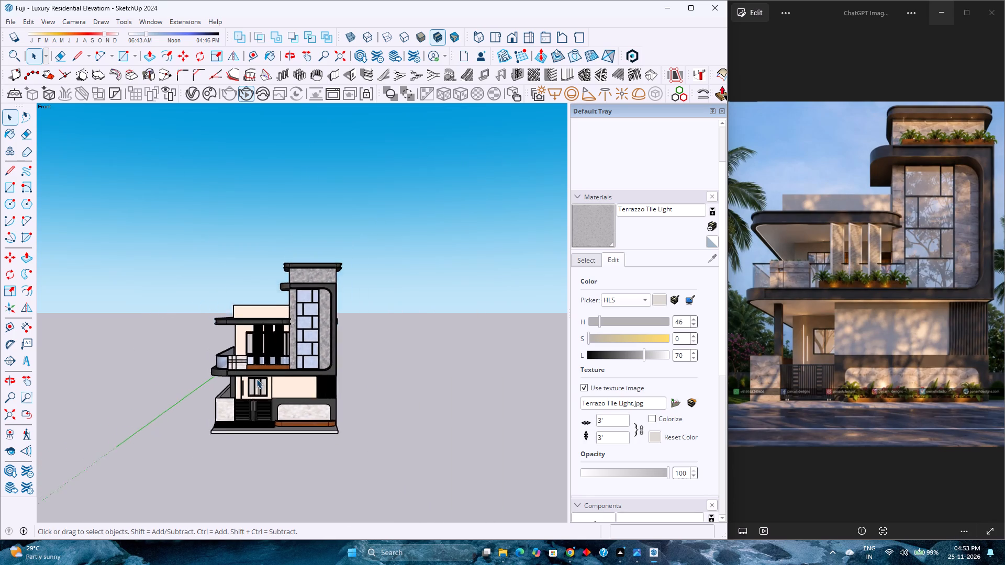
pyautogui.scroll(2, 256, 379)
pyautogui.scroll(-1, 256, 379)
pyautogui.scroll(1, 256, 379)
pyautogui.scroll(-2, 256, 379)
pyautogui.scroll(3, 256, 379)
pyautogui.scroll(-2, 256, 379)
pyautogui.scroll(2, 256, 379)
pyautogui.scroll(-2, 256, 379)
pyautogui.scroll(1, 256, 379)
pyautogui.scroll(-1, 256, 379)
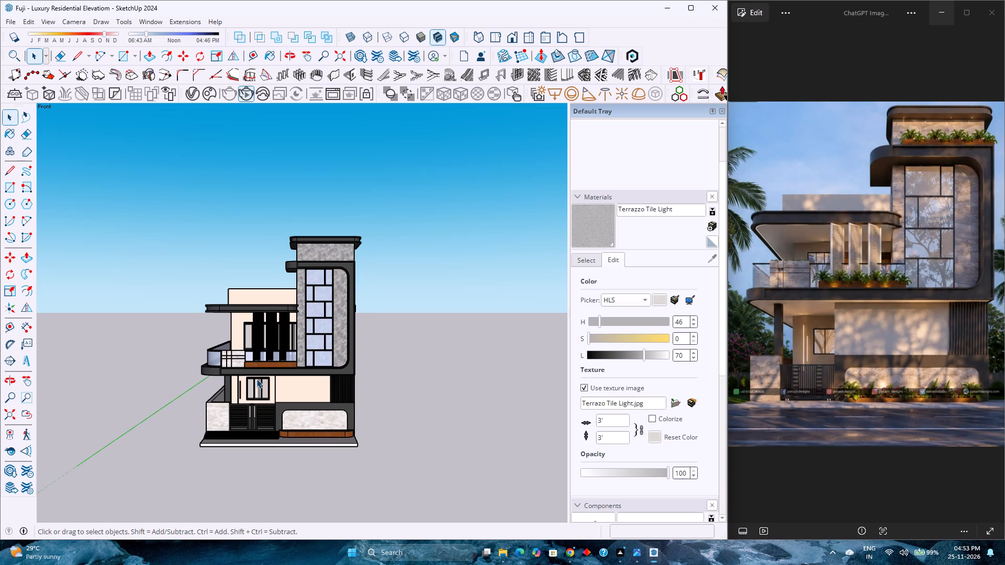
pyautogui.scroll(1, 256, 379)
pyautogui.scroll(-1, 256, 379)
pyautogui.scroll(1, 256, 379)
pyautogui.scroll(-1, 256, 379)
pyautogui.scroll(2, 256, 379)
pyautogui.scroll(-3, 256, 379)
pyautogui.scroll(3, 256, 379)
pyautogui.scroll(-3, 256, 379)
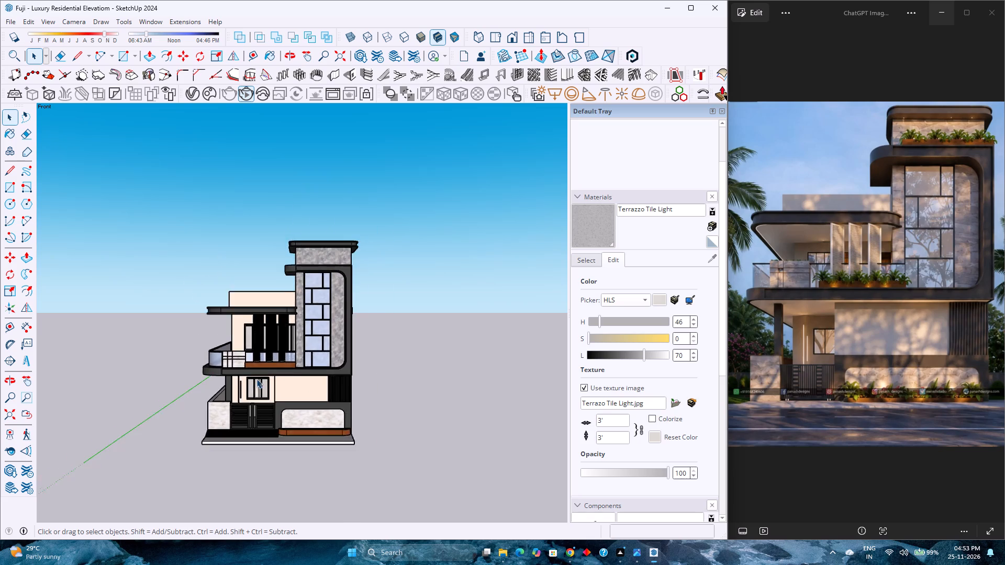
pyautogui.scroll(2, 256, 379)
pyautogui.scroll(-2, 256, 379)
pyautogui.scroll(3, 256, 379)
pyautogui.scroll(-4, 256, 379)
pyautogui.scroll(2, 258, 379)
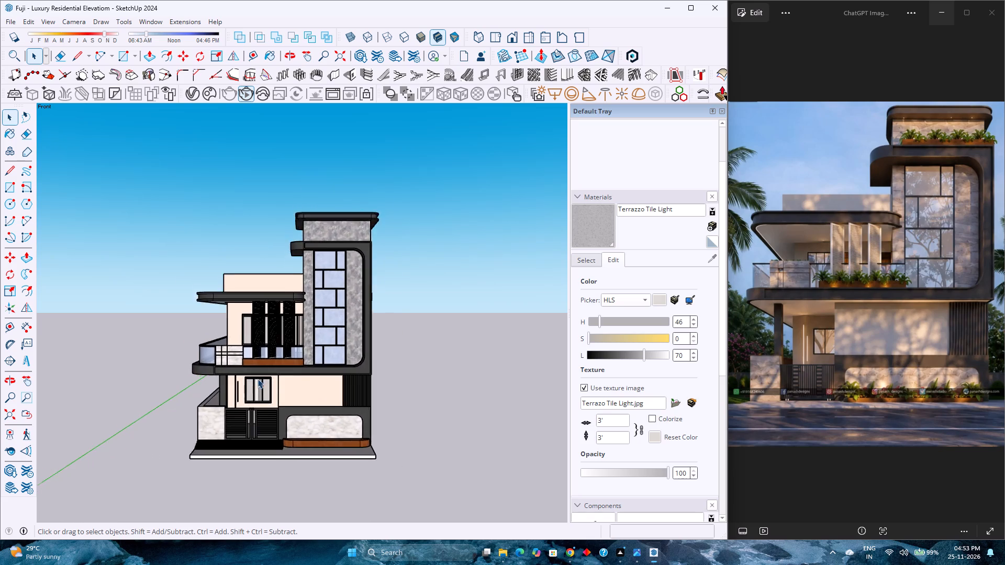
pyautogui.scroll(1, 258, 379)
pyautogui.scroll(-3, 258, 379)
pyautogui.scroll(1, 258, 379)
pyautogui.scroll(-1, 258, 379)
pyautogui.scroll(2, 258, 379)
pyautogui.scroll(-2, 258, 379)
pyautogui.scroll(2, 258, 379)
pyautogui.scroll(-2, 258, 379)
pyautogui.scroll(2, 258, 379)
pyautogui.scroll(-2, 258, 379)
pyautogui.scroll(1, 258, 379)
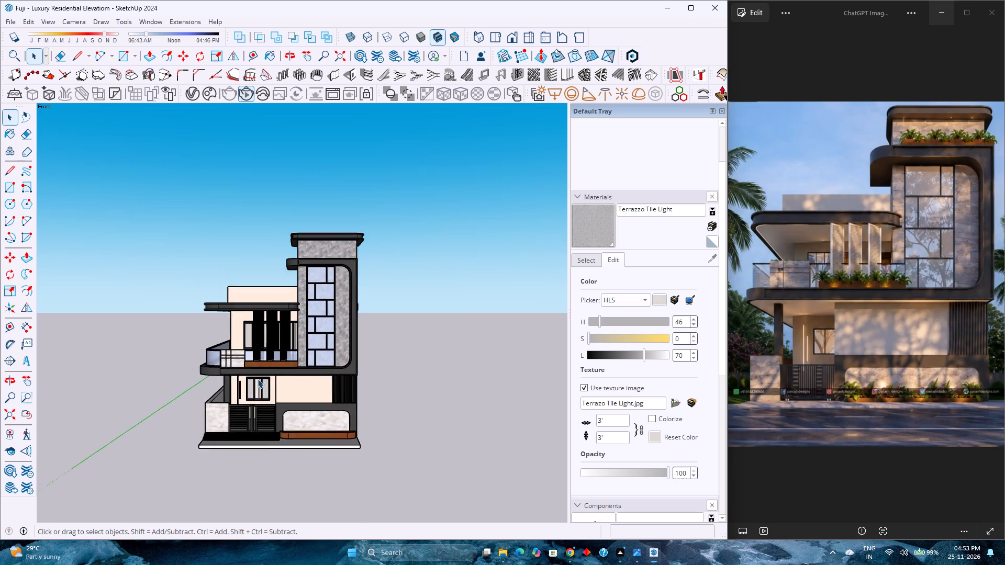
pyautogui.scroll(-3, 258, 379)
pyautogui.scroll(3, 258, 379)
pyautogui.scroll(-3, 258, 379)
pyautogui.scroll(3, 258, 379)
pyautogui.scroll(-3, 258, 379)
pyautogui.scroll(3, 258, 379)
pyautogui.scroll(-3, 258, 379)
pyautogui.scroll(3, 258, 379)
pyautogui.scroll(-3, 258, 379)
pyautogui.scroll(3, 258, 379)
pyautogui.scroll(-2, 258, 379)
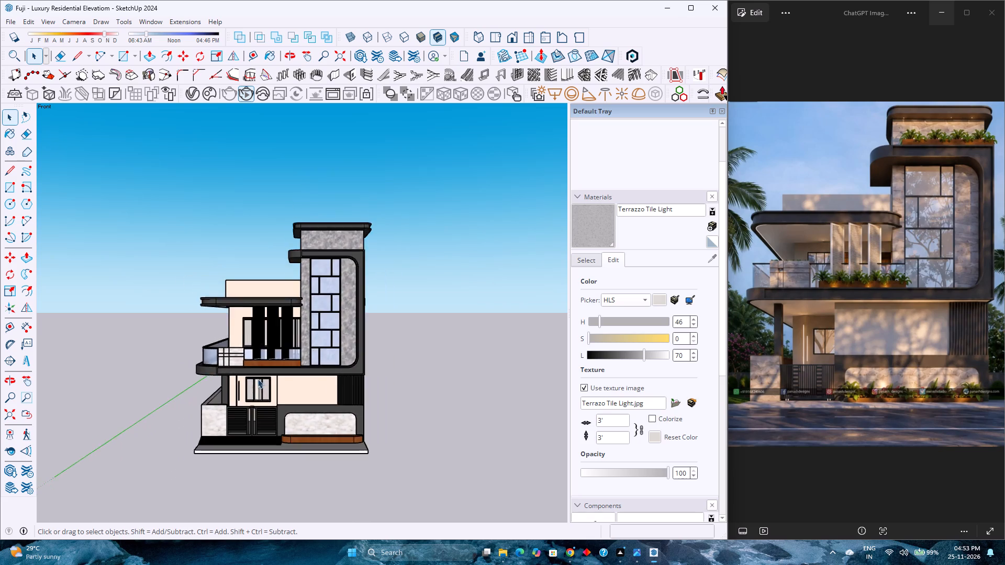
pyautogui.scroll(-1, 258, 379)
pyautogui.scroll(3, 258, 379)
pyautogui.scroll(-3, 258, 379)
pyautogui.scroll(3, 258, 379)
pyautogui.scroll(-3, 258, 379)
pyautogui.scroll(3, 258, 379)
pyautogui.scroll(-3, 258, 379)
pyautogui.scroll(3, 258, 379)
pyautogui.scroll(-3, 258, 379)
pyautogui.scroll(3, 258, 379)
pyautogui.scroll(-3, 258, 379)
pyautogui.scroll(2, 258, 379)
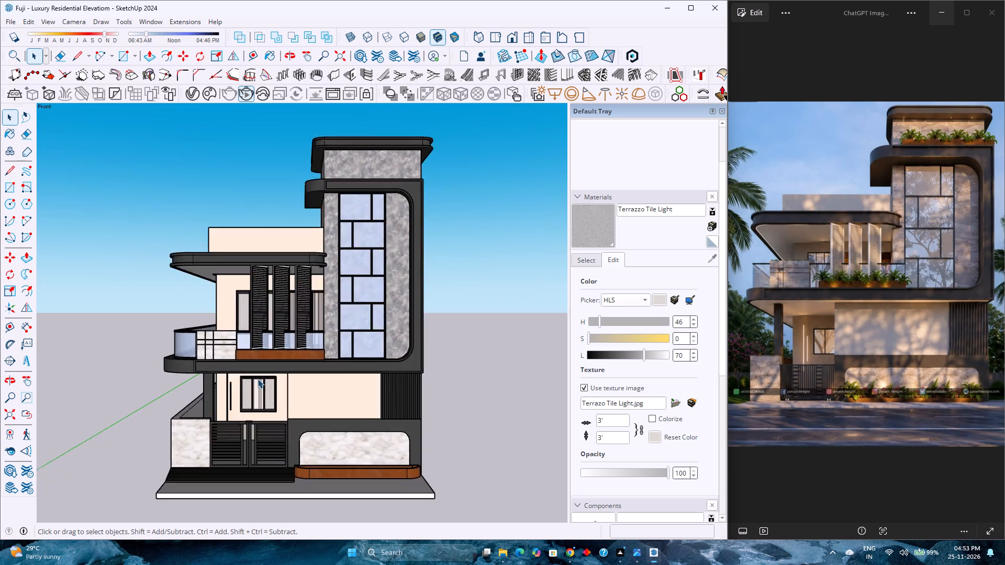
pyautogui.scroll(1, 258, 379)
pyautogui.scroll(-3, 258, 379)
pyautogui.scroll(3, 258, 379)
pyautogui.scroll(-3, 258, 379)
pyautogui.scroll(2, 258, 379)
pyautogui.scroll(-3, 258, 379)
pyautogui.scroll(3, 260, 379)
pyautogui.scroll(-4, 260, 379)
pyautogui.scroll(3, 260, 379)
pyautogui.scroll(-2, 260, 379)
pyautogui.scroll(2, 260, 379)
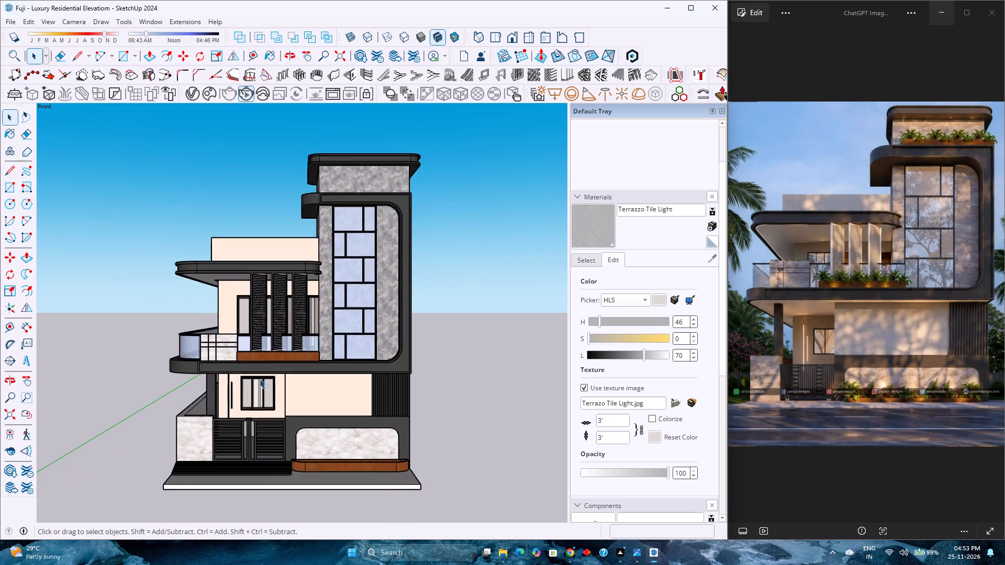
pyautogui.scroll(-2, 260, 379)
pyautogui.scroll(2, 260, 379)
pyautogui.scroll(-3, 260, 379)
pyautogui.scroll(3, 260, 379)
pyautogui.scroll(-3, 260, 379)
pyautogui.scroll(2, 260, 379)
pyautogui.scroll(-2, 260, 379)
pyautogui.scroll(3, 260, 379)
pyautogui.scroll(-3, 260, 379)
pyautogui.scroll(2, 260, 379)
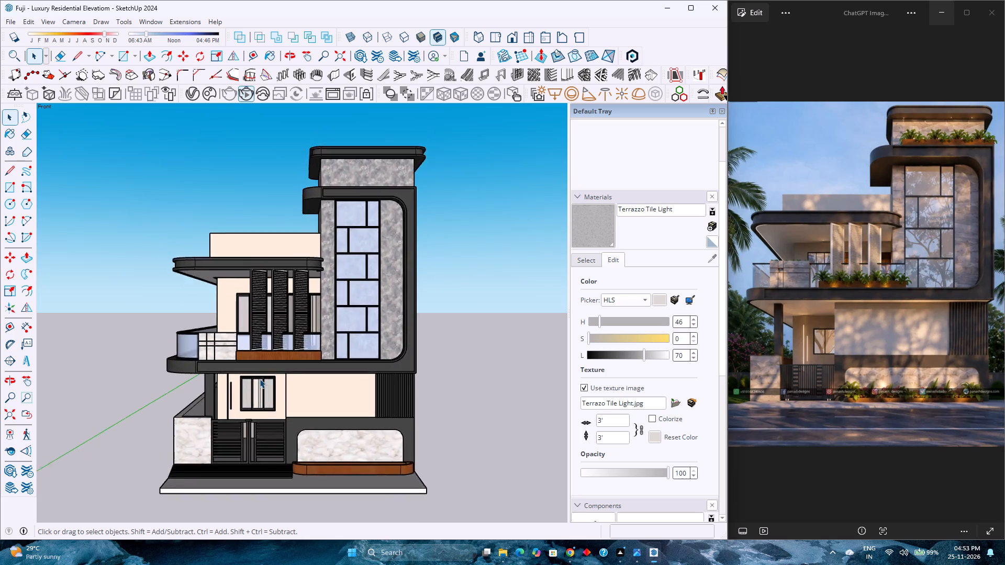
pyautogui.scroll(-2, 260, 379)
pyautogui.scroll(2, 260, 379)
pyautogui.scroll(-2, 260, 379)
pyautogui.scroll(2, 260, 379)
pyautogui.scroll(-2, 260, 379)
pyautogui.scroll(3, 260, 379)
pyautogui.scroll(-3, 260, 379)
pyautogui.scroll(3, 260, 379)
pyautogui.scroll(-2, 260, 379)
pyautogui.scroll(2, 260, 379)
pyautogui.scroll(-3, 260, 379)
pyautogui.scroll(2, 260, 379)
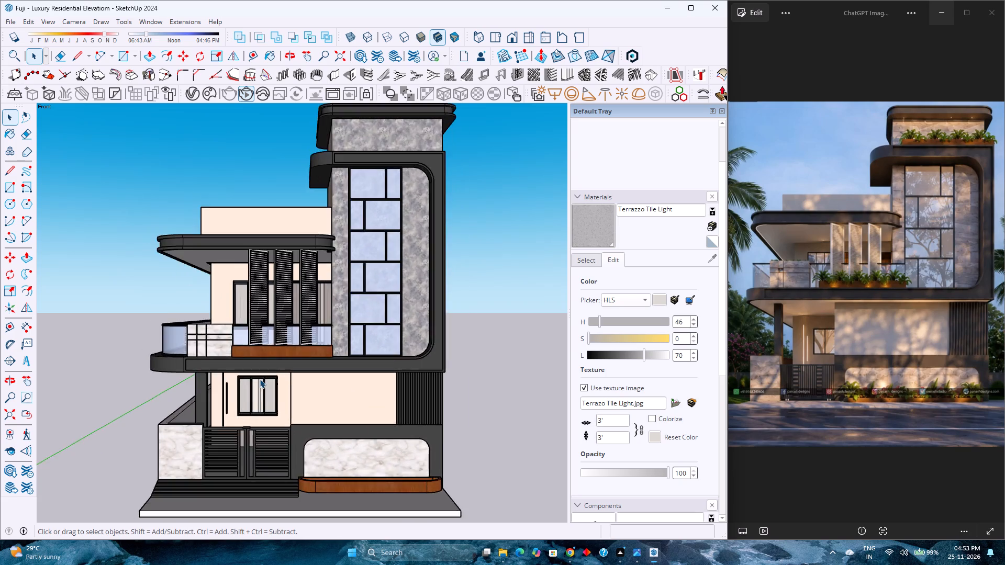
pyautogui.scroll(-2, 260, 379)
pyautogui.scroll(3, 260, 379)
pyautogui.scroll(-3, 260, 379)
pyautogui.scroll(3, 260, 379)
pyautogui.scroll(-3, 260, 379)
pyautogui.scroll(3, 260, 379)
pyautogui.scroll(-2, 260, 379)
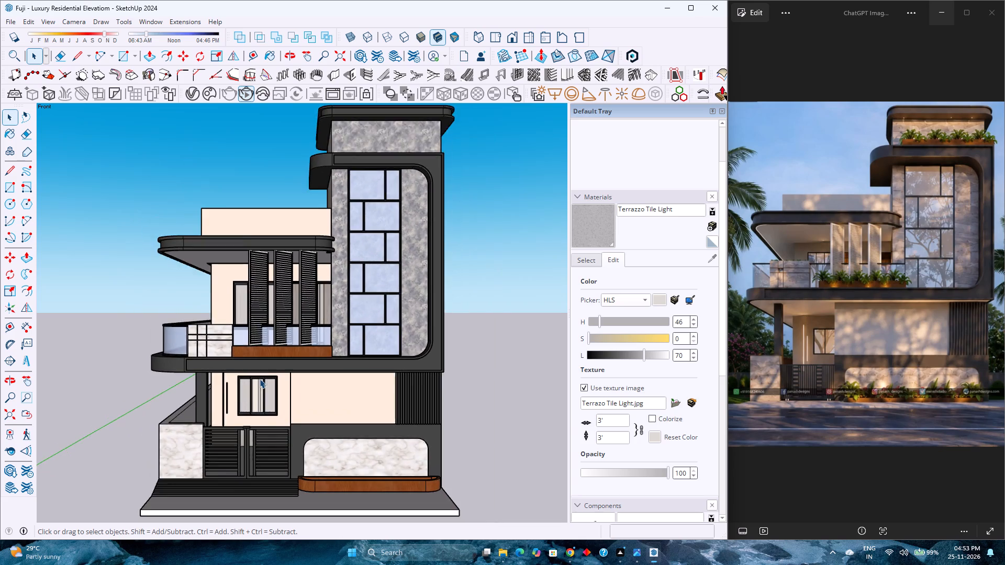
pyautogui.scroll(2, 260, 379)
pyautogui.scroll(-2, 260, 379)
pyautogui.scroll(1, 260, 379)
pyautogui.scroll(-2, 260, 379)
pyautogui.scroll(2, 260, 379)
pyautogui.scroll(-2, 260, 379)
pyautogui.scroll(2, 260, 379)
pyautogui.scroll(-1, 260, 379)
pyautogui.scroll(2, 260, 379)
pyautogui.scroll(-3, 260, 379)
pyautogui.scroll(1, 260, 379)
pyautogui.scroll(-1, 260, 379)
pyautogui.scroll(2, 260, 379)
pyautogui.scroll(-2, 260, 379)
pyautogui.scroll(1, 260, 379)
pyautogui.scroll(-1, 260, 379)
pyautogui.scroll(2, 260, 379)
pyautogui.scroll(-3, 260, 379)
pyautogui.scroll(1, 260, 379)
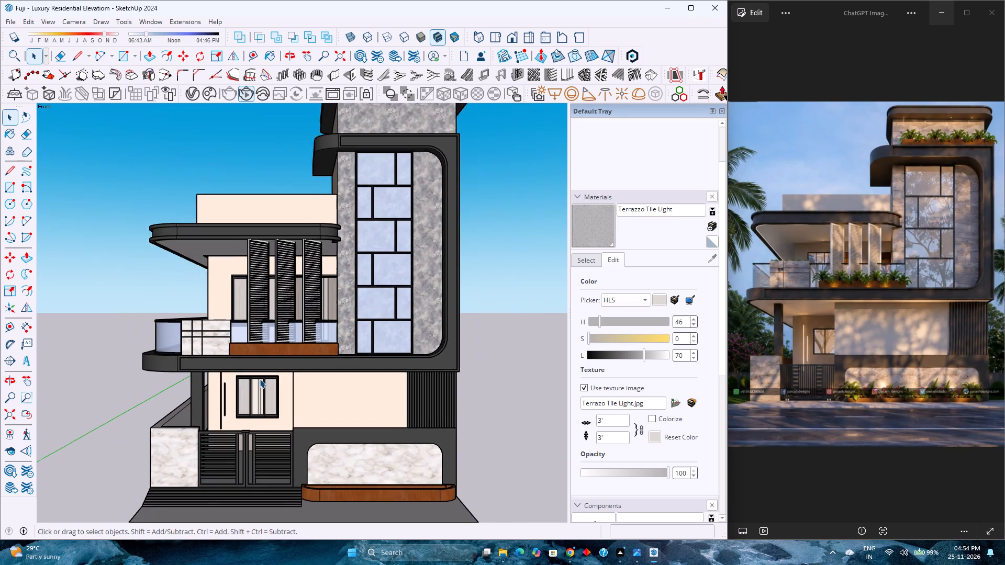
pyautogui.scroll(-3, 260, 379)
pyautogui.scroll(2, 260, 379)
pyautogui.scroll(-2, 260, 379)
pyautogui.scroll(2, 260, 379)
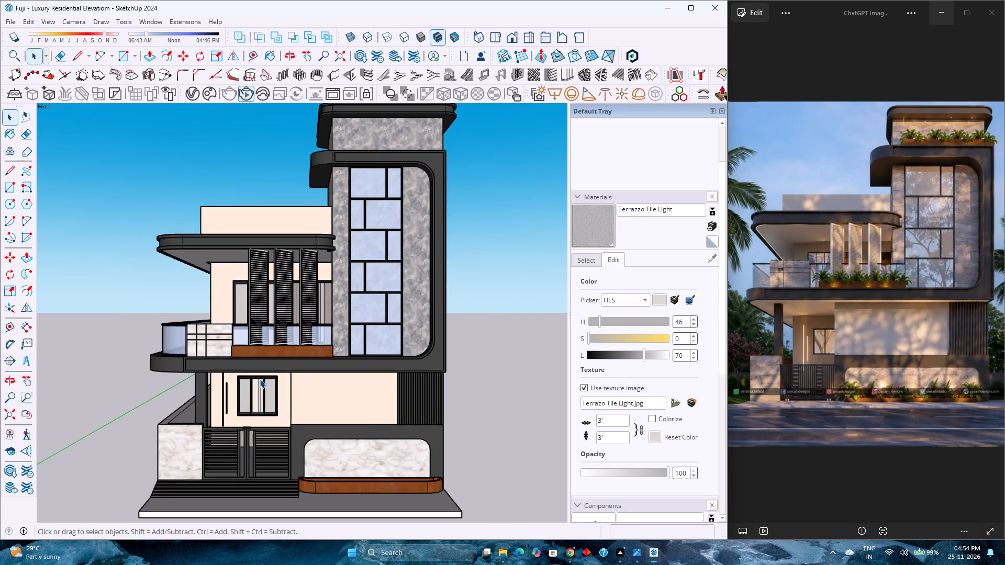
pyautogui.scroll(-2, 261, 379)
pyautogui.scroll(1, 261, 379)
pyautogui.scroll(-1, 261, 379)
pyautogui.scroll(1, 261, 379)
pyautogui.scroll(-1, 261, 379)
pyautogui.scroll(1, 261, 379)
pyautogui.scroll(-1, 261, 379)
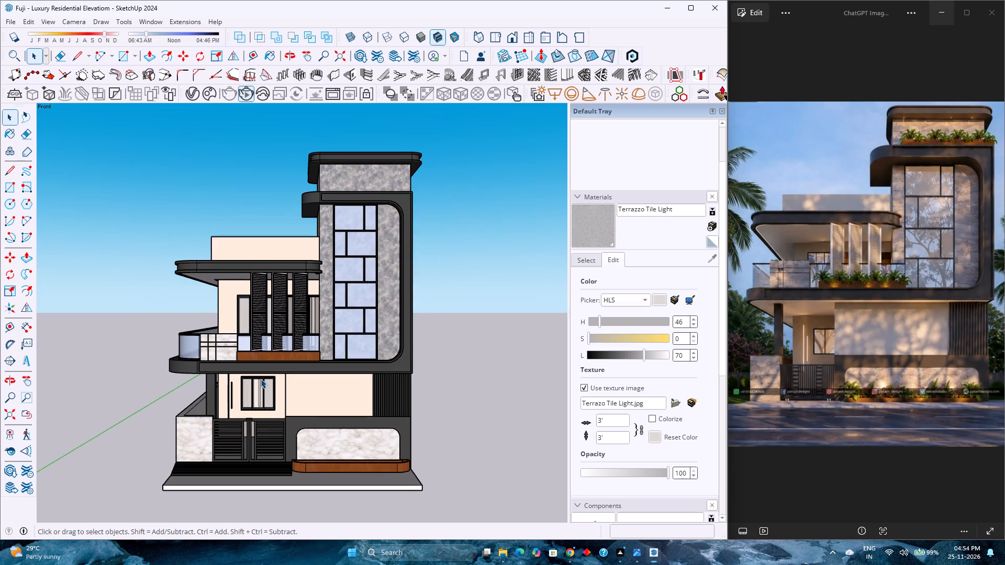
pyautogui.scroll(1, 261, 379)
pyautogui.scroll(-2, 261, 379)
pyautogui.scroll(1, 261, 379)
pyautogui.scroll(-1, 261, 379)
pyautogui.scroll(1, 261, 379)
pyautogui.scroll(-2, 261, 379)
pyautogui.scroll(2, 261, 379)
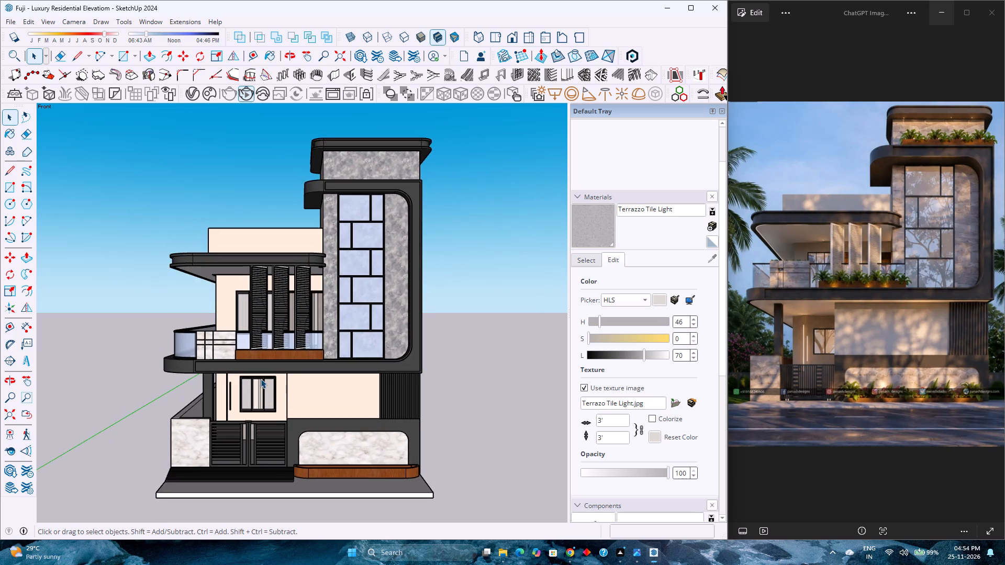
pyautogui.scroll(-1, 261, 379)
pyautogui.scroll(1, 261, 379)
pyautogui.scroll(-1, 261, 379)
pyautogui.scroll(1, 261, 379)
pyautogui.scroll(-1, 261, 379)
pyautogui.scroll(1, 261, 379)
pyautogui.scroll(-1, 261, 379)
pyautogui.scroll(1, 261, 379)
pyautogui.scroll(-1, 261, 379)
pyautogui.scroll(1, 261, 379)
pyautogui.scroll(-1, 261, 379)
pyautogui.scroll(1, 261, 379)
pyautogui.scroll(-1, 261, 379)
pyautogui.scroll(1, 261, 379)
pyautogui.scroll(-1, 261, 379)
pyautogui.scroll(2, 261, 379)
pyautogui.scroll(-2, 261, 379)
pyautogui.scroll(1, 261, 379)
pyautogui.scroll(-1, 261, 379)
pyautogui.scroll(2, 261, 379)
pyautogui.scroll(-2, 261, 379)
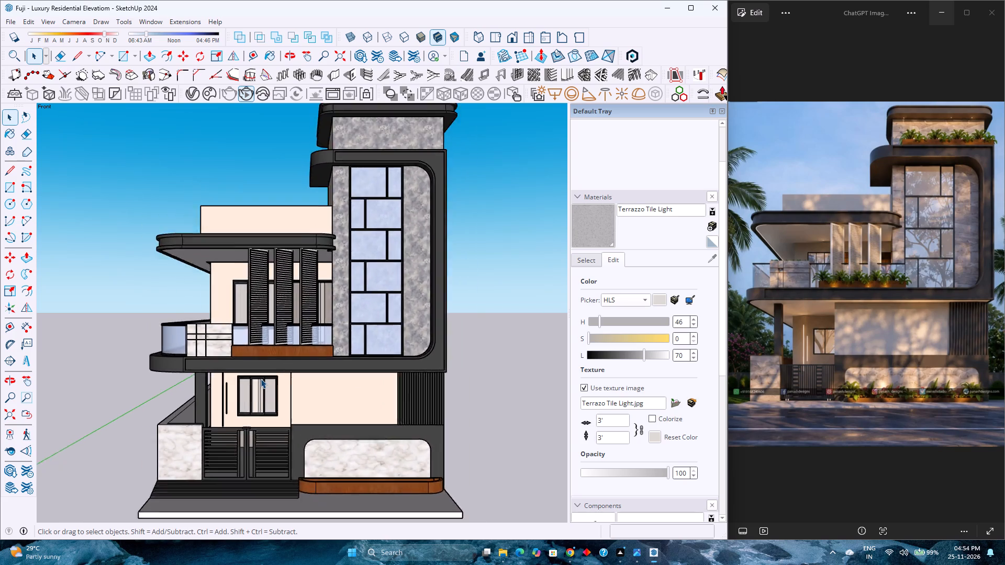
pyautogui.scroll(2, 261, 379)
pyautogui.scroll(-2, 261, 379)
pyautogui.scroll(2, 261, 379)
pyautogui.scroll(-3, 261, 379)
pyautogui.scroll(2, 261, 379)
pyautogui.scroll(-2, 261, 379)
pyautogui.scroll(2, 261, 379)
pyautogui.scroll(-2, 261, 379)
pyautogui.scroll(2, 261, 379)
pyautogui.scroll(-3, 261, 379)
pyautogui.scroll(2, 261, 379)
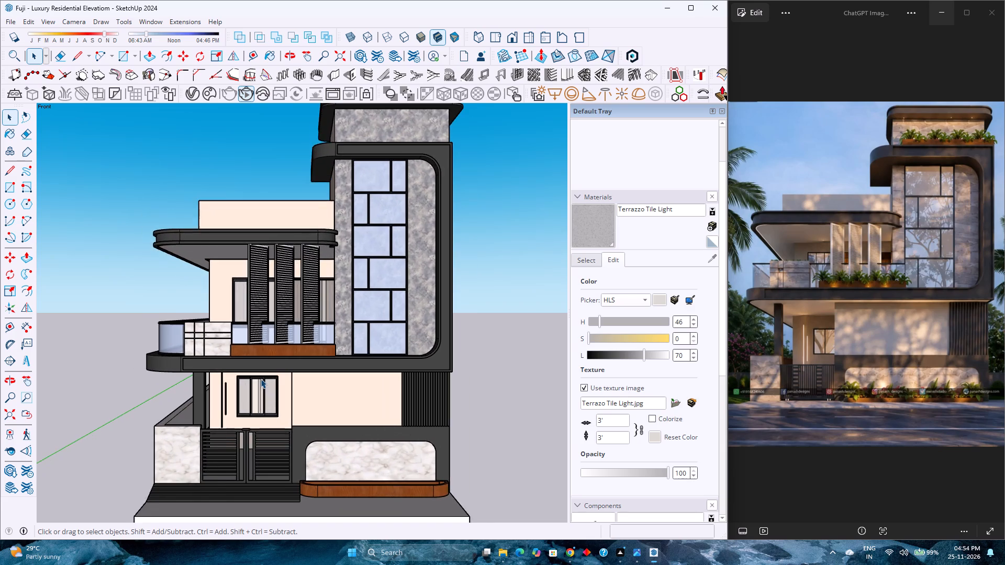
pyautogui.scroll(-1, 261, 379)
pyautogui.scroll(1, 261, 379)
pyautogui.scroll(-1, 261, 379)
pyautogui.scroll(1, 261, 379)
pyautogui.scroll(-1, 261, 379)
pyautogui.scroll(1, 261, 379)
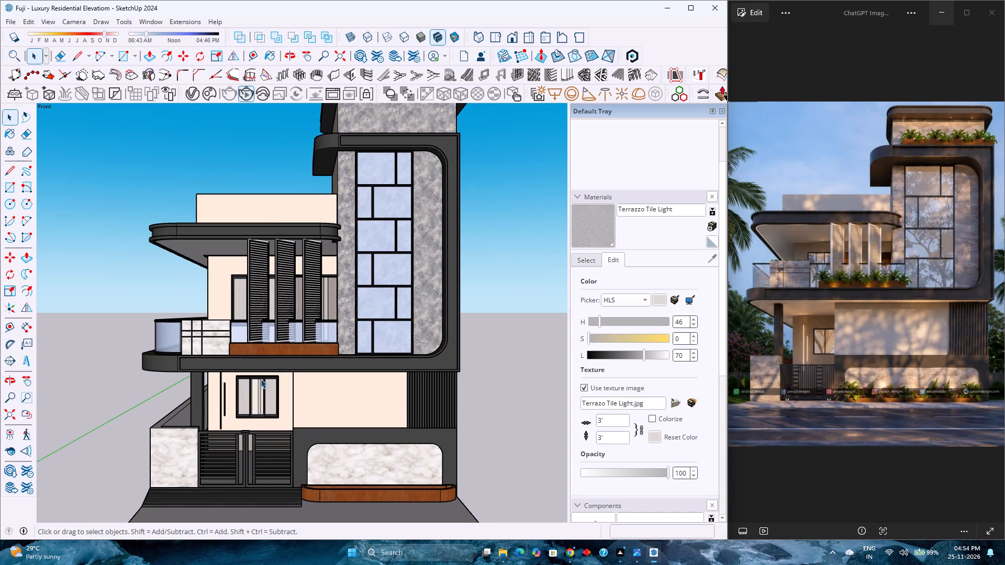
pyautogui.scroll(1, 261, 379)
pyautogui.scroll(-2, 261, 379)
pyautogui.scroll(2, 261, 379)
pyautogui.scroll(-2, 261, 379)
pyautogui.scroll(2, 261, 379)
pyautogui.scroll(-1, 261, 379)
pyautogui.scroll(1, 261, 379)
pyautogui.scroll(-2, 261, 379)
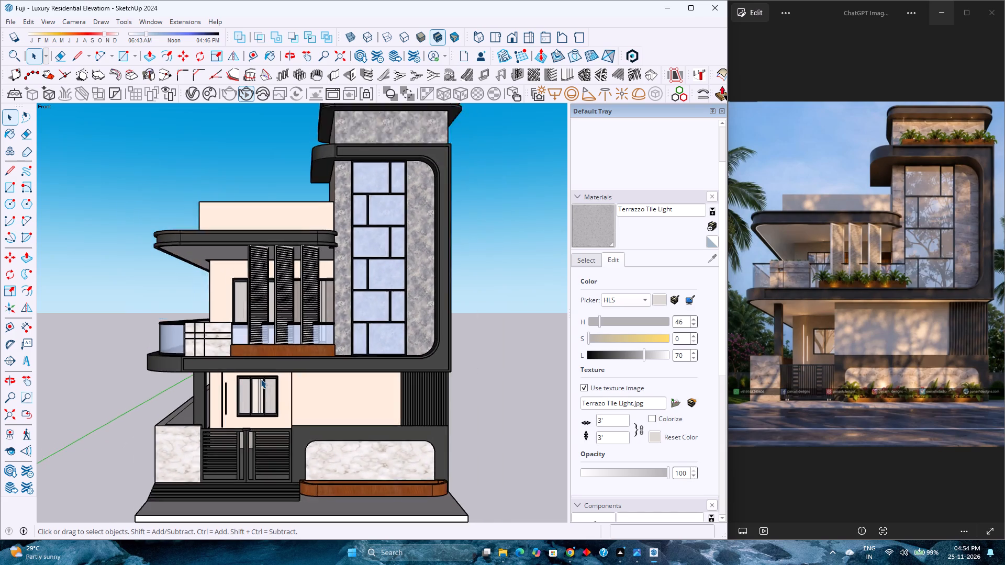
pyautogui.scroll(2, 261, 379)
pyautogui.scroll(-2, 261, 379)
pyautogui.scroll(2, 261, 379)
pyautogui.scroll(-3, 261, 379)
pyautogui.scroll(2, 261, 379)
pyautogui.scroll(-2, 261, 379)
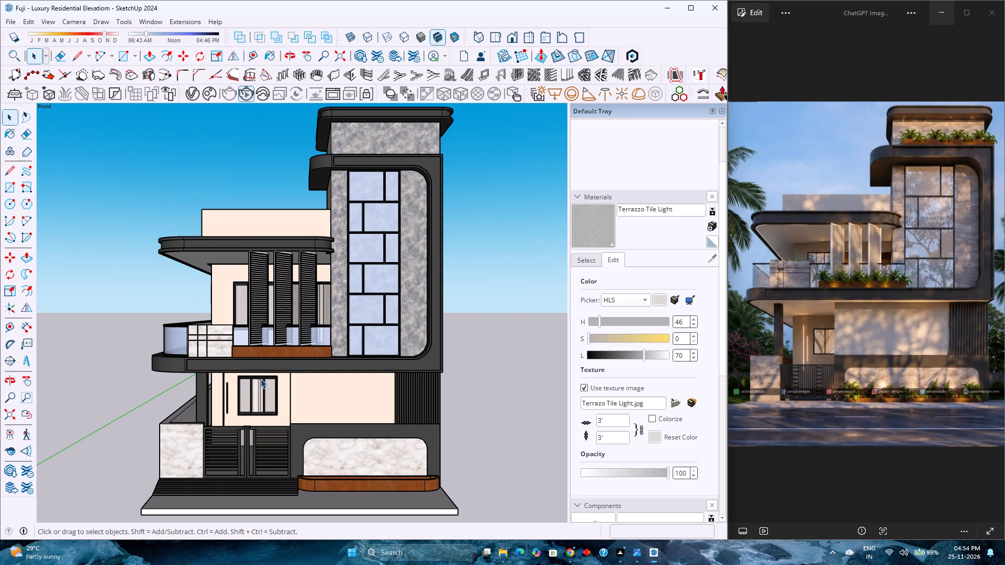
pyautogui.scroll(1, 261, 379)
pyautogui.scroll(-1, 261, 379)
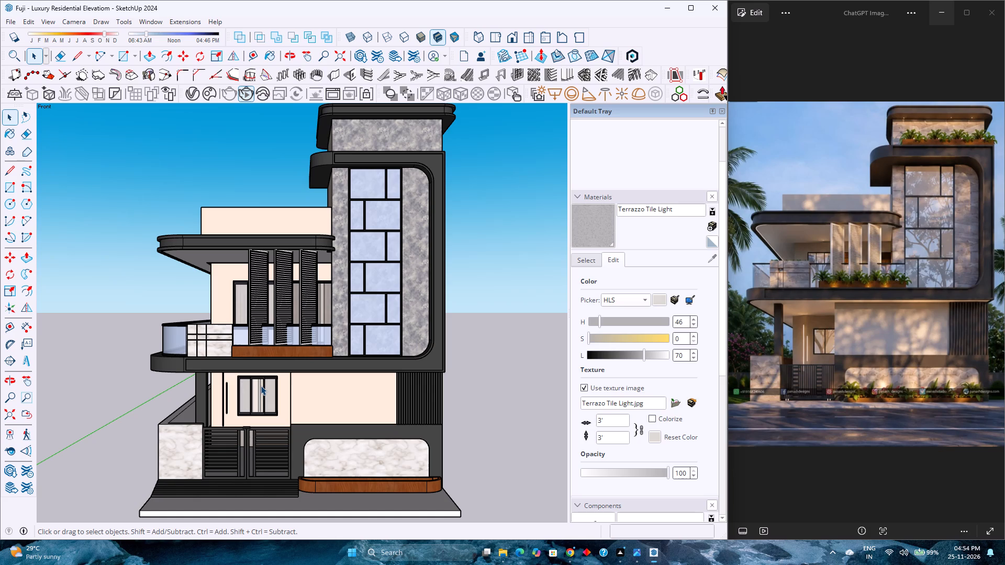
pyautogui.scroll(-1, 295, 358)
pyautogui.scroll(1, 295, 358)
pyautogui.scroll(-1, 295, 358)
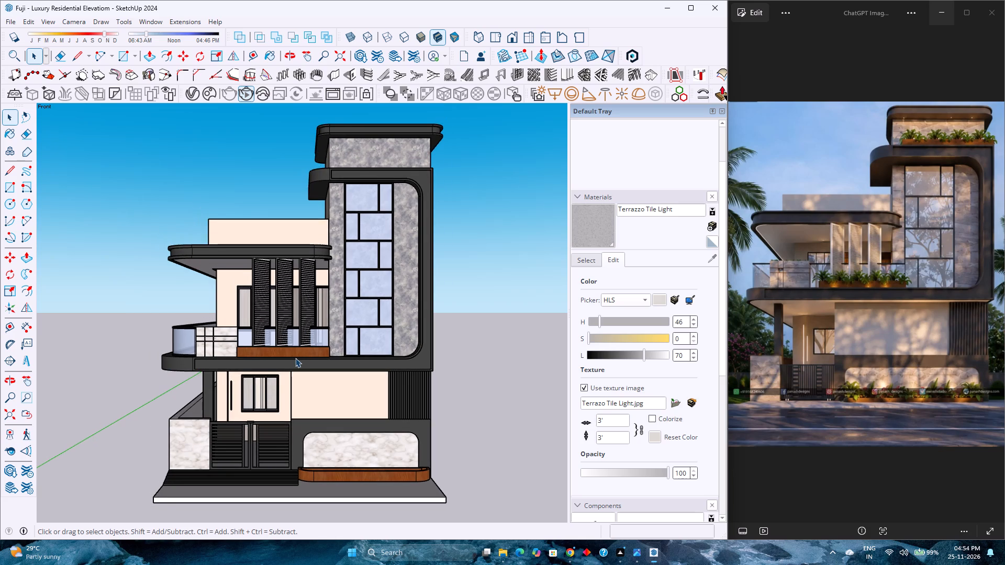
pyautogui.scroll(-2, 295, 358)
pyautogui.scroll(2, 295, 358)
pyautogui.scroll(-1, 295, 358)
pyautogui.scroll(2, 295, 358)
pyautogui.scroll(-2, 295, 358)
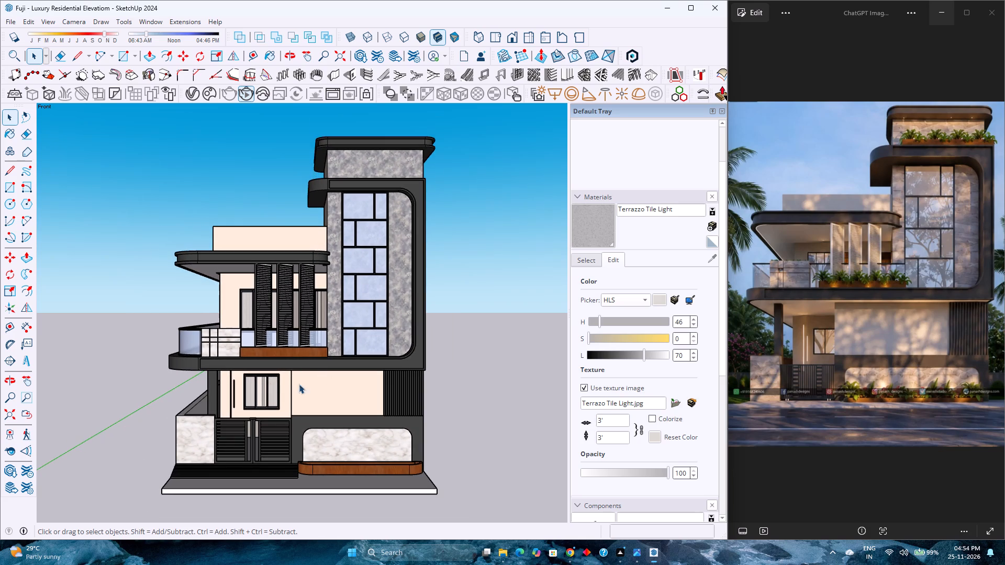
# Open the base slab in front of the building for editing and paint its top face with Basic Tile from the Tile materials.
pyautogui.scroll(-3, 268, 398)
pyautogui.moveTo(268, 398); pyautogui.dragTo(380, 507, button='middle')
pyautogui.scroll(4, 380, 497)
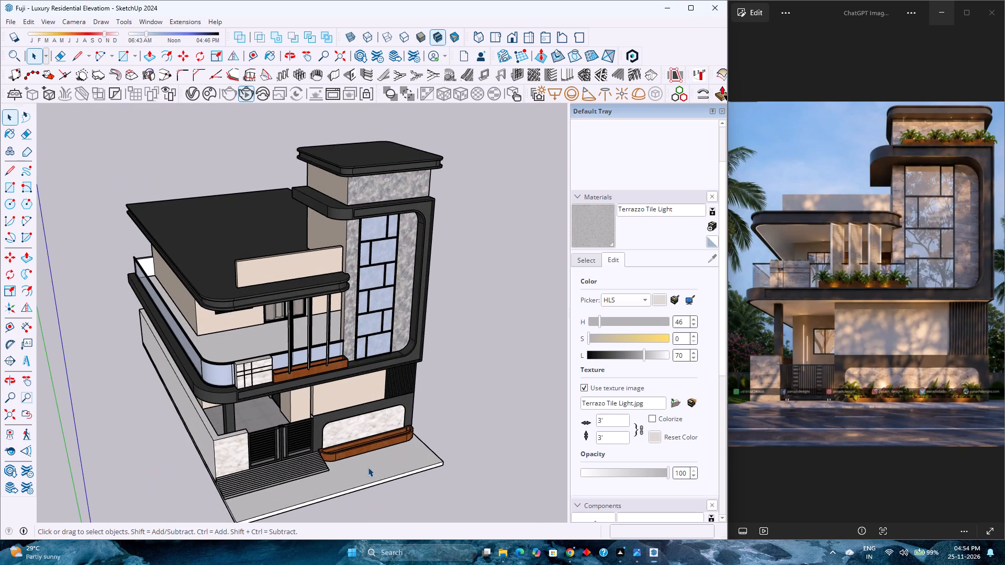
pyautogui.doubleClick(368, 464)
pyautogui.scroll(3, 368, 464)
pyautogui.click(368, 464)
pyautogui.doubleClick(368, 464)
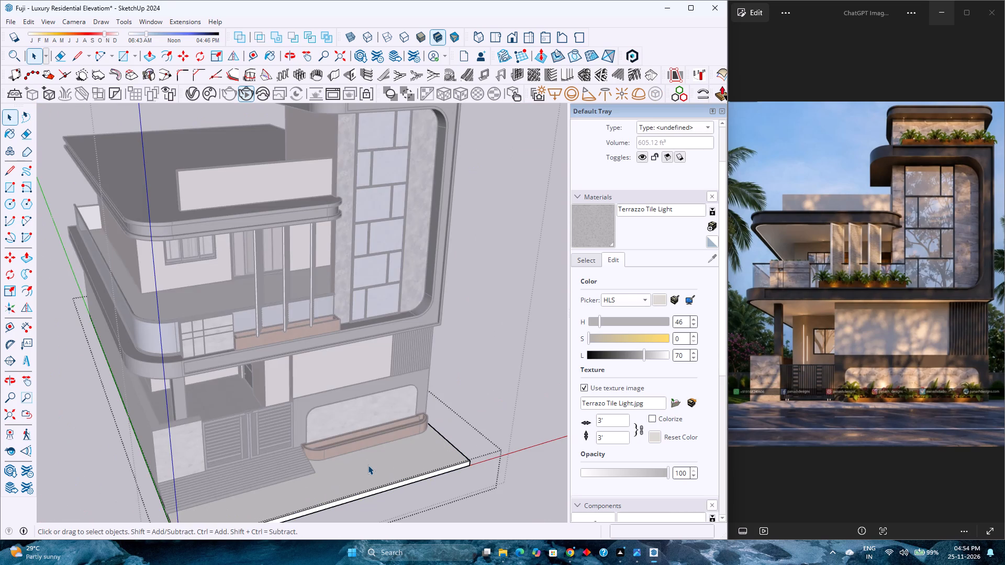
pyautogui.click(368, 465)
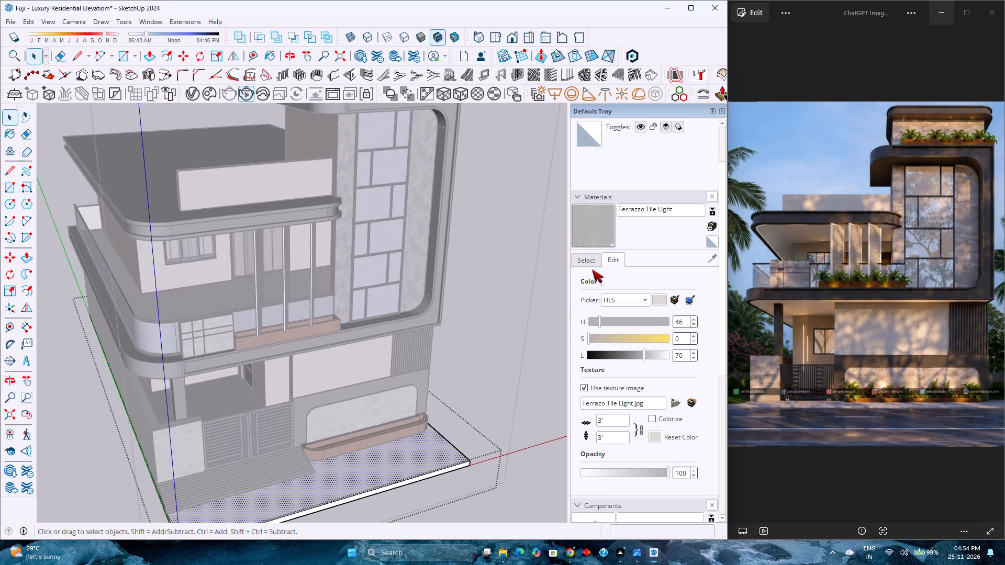
pyautogui.click(593, 265)
pyautogui.click(660, 271)
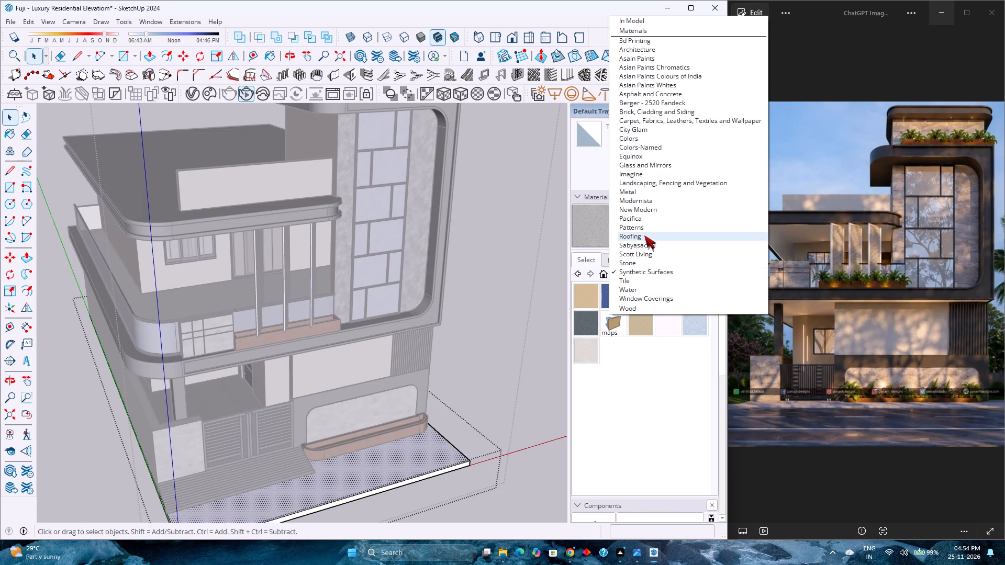
pyautogui.click(627, 279)
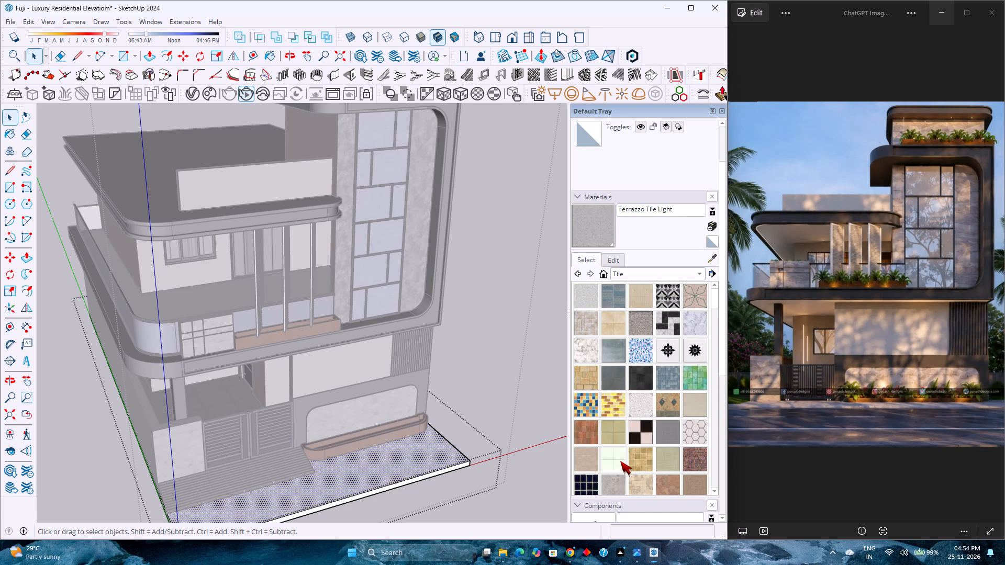
pyautogui.scroll(-4, 616, 451)
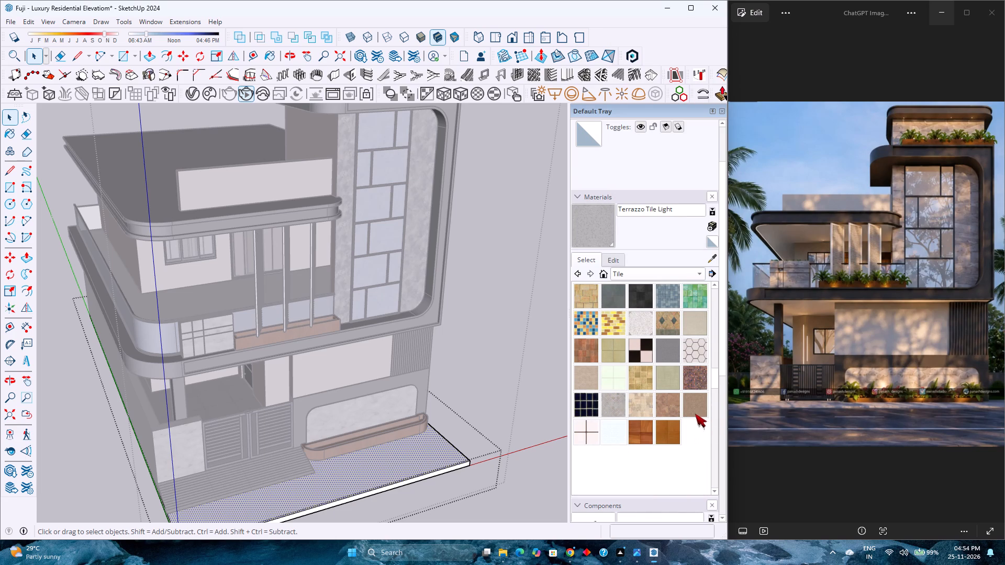
pyautogui.scroll(1, 695, 413)
pyautogui.click(700, 431)
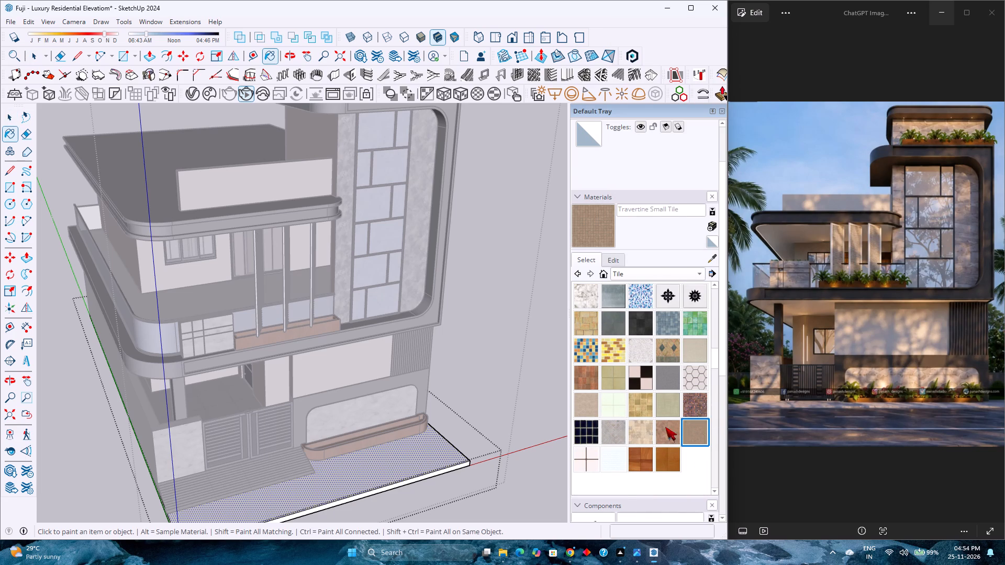
pyautogui.scroll(8, 665, 427)
pyautogui.click(640, 321)
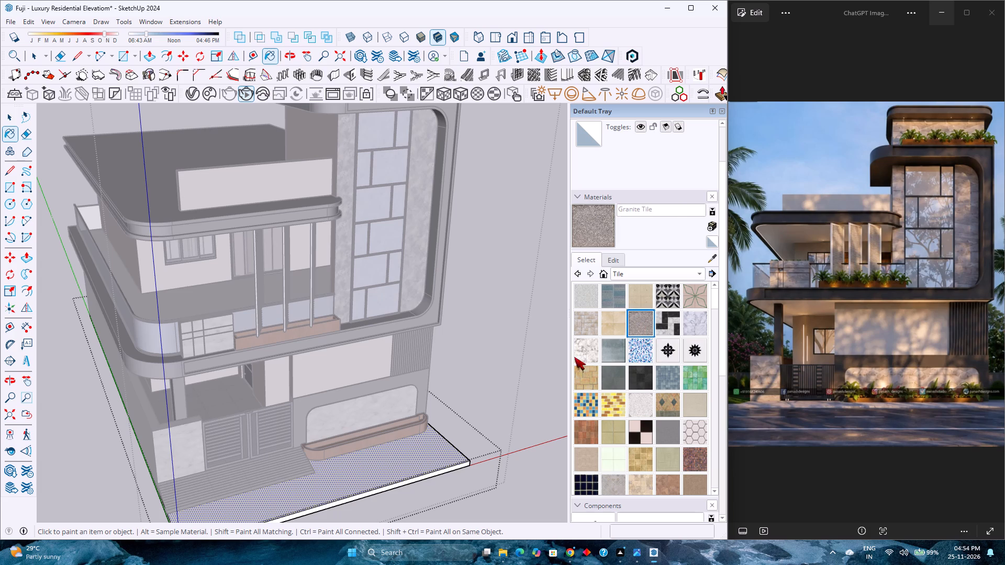
pyautogui.click(586, 298)
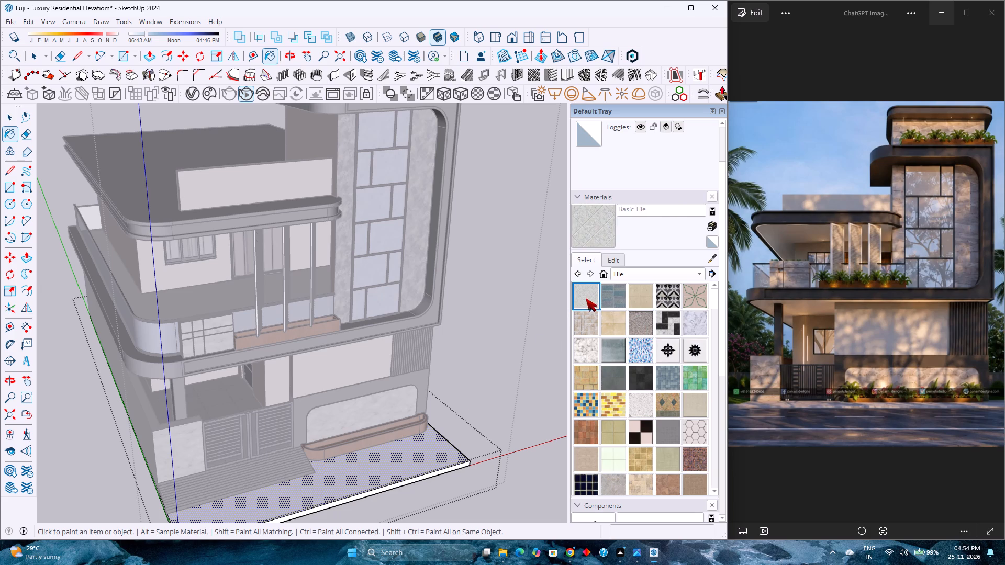
pyautogui.click(385, 466)
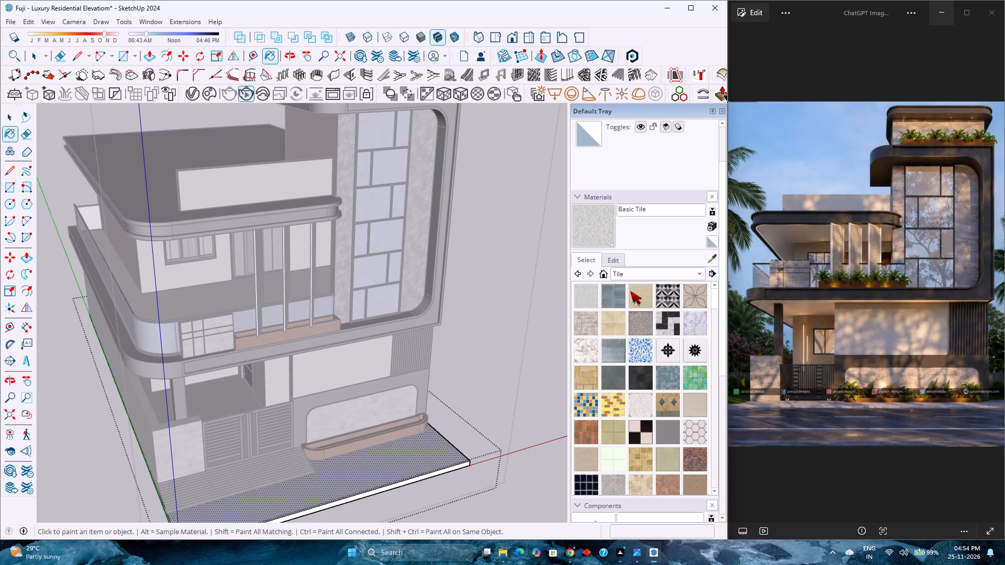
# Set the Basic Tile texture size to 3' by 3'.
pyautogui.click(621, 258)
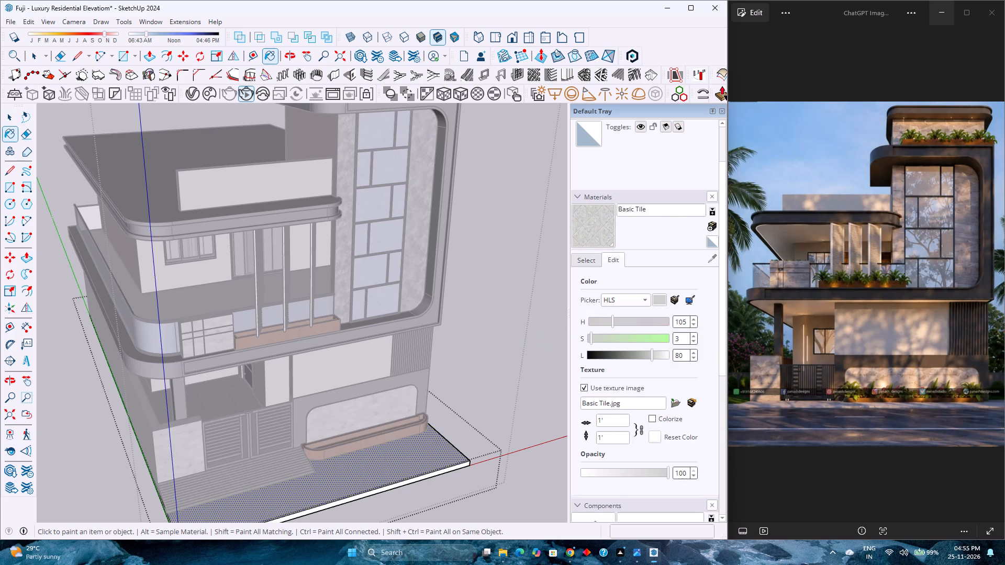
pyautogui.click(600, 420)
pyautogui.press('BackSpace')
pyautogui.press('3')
# Paint the base slab's front edge with the same Basic Tile material and finish selecting the slab's faces.
pyautogui.scroll(17, 377, 502)
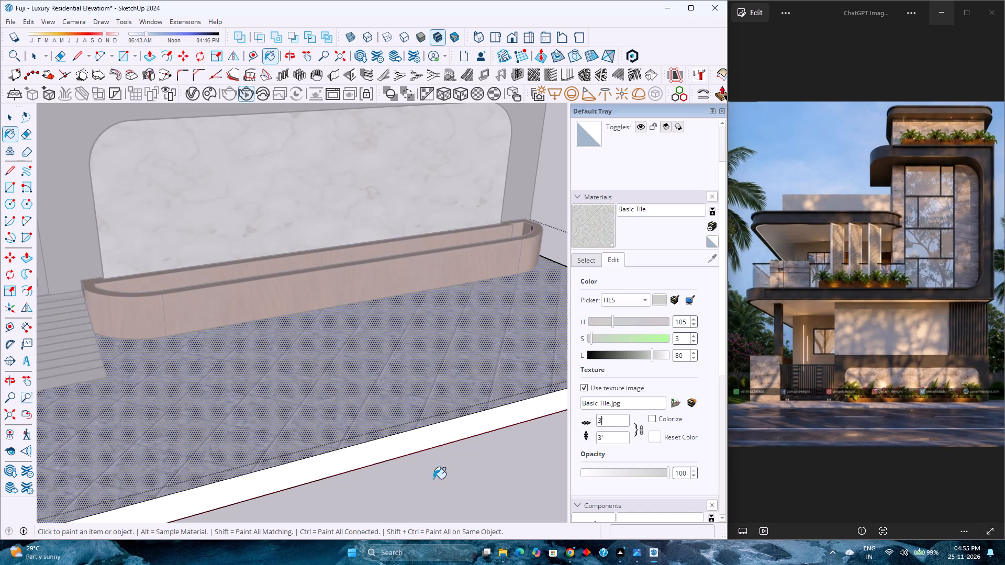
pyautogui.click(447, 432)
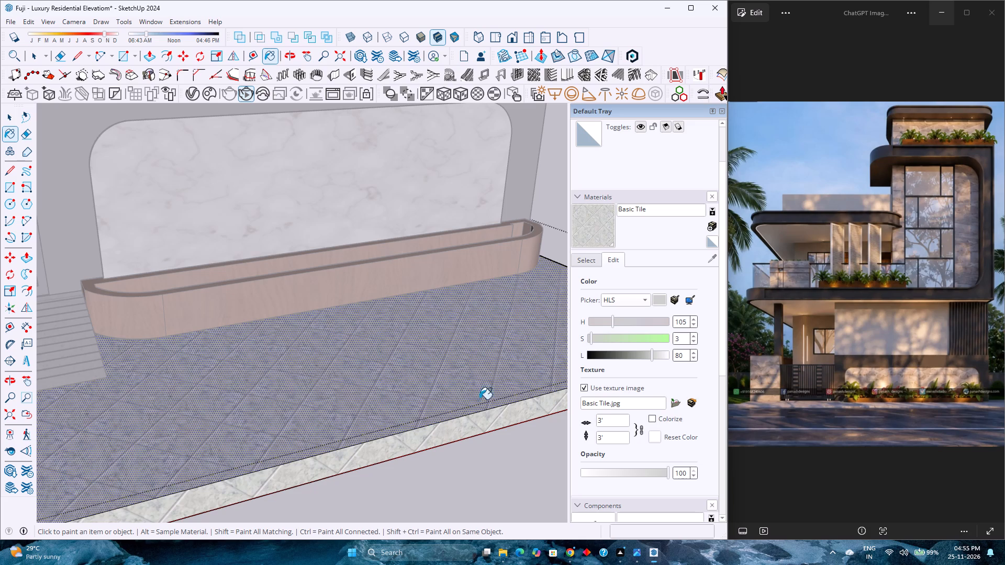
pyautogui.press('space')
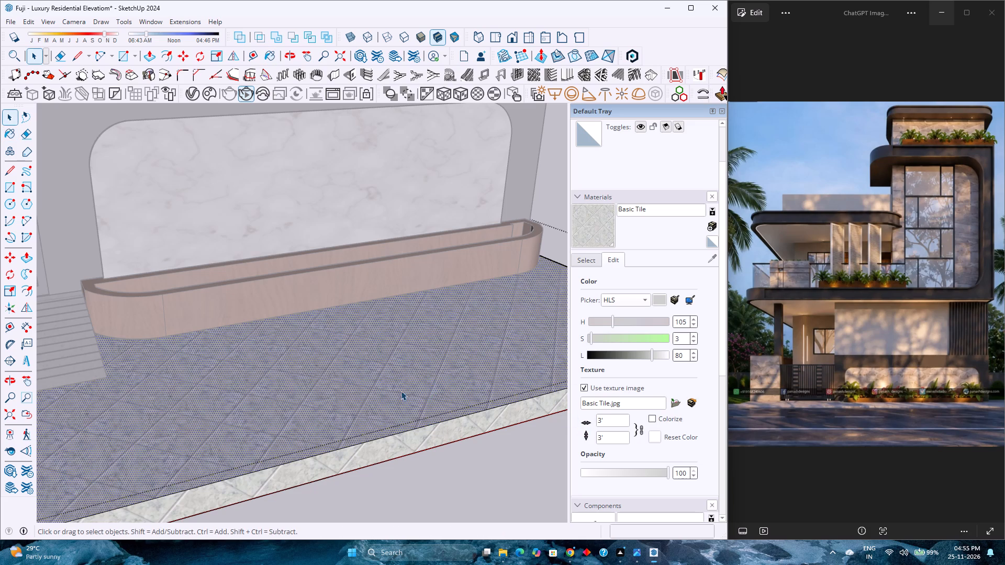
pyautogui.press('Escape')
# Set the Basic Tile texture size to 4' by 4' and finish editing the base slab.
pyautogui.scroll(-9, 347, 383)
pyautogui.scroll(-4, 465, 417)
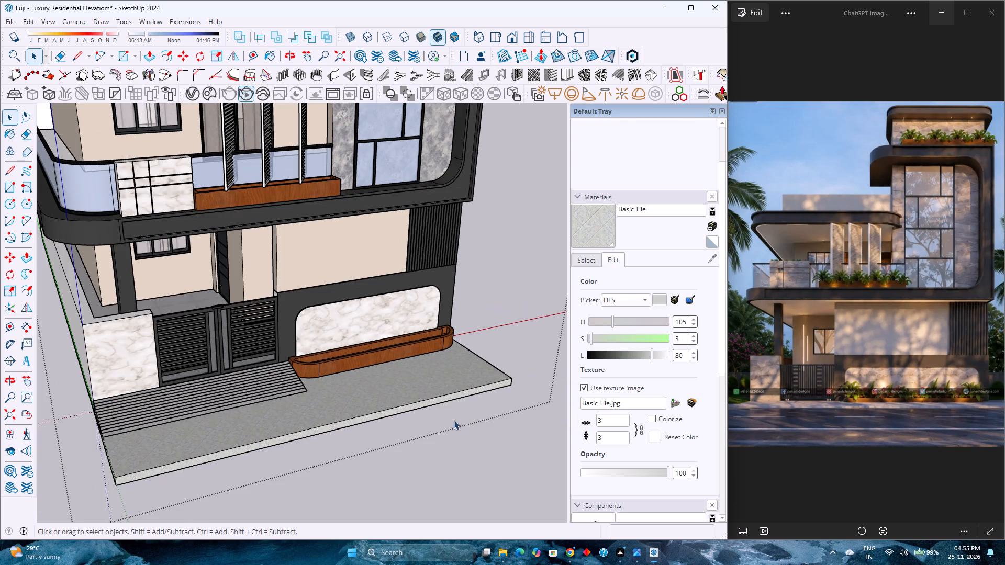
pyautogui.click(600, 421)
pyautogui.press('BackSpace')
pyautogui.press('4')
pyautogui.click(428, 437)
# Save the model with the whole building fitted in the front view.
pyautogui.scroll(-3, 428, 437)
pyautogui.moveTo(410, 454); pyautogui.dragTo(359, 410, button='middle')
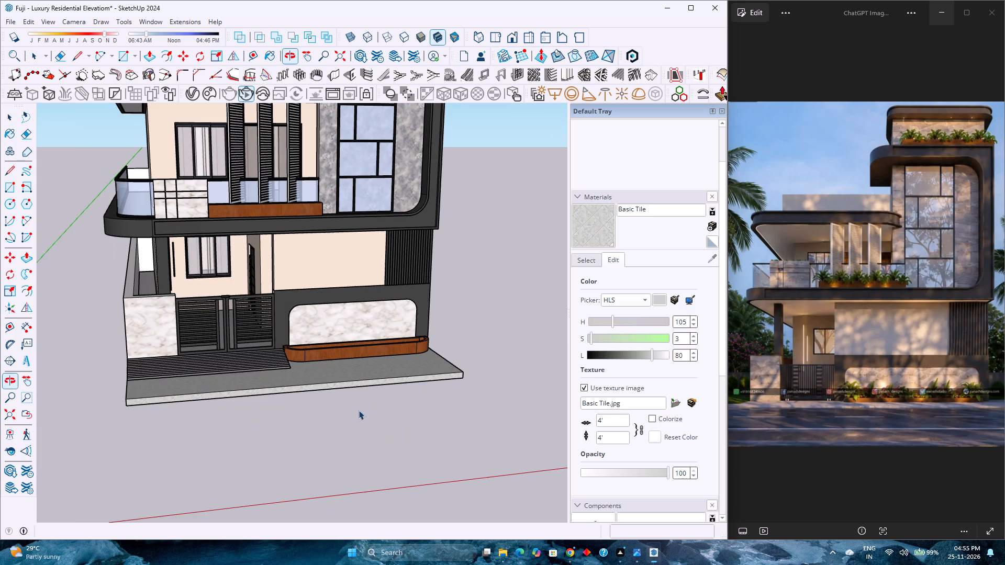
pyautogui.middleClick(359, 410)
pyautogui.click(516, 34)
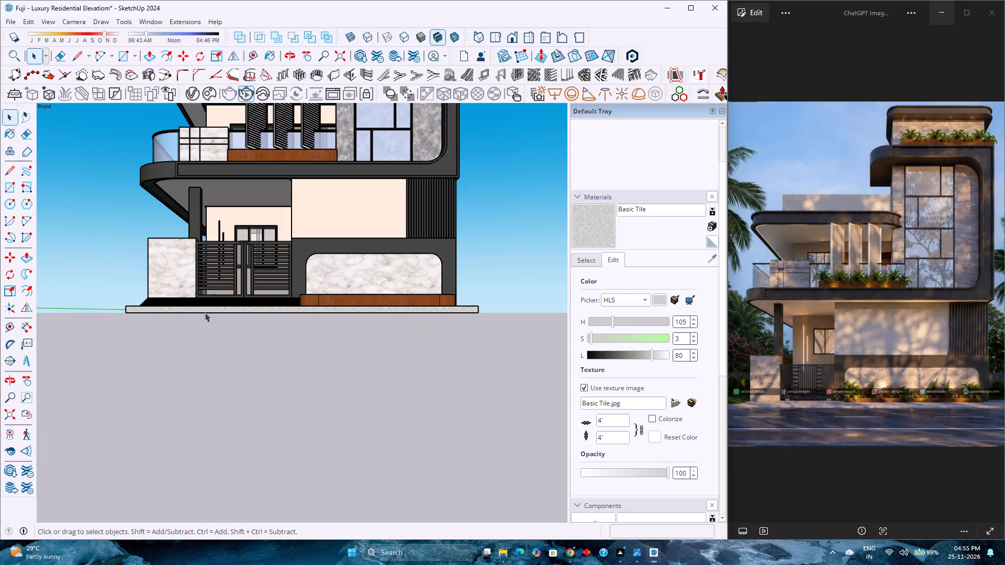
pyautogui.doubleClick(8, 424)
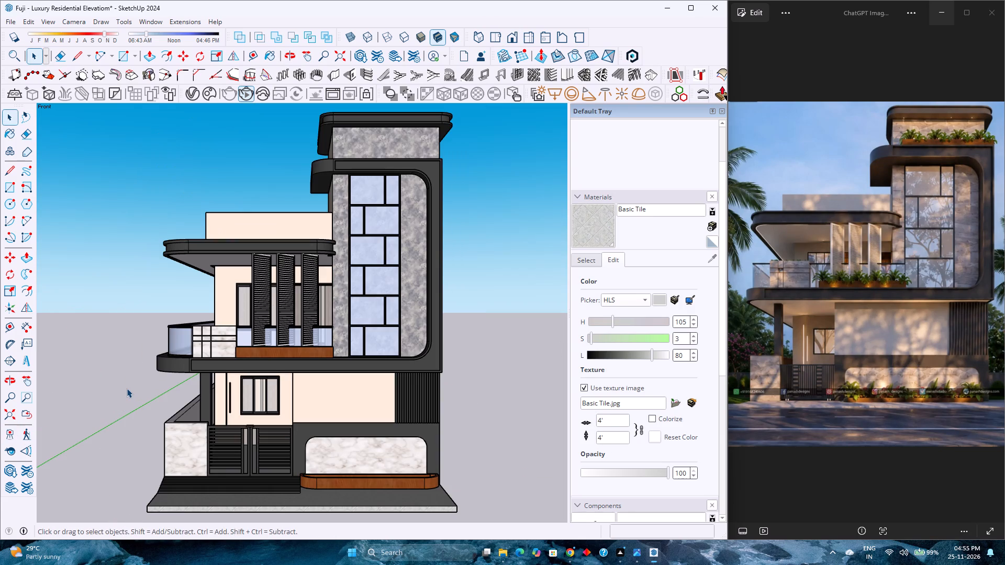
pyautogui.hotkey('ctrl', 's')
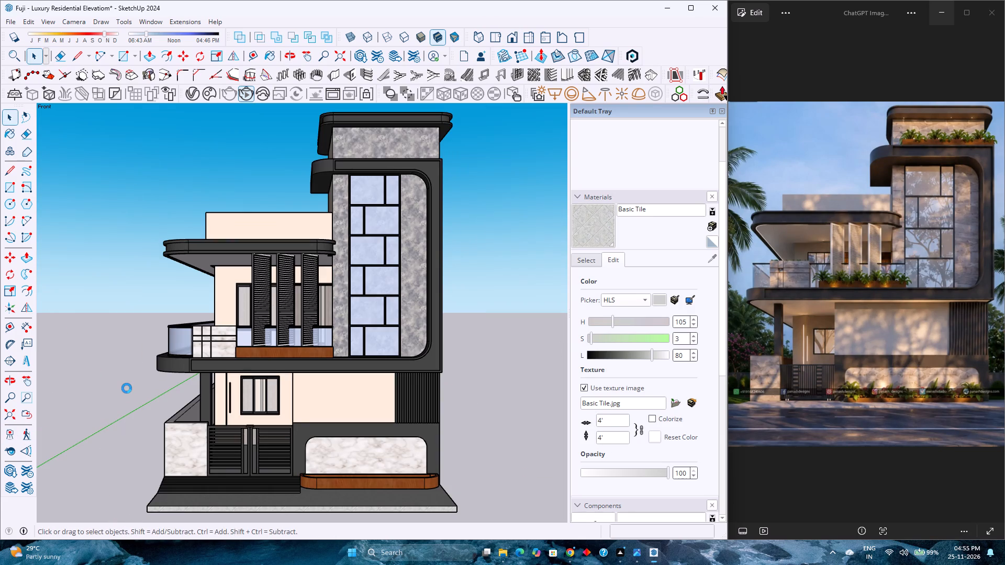
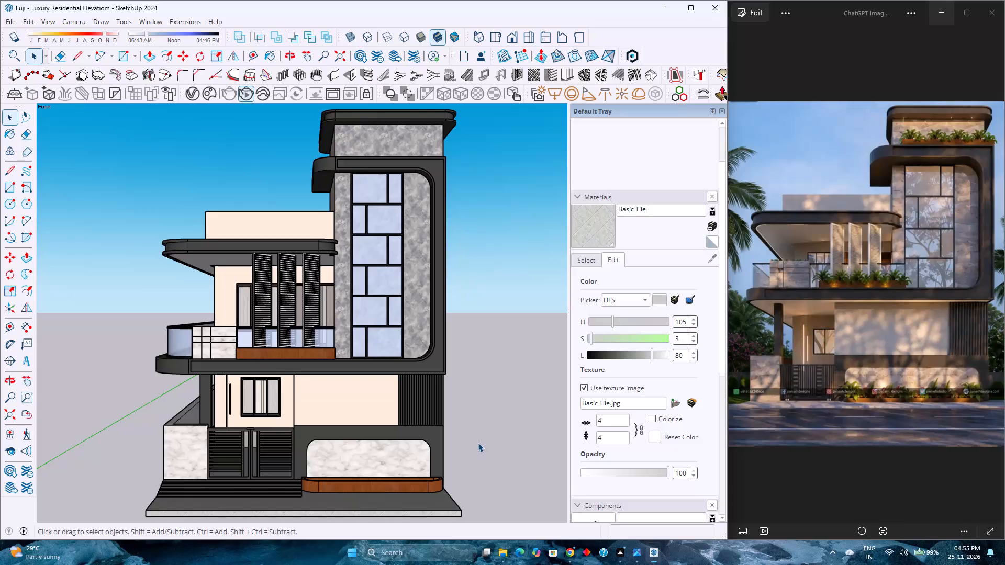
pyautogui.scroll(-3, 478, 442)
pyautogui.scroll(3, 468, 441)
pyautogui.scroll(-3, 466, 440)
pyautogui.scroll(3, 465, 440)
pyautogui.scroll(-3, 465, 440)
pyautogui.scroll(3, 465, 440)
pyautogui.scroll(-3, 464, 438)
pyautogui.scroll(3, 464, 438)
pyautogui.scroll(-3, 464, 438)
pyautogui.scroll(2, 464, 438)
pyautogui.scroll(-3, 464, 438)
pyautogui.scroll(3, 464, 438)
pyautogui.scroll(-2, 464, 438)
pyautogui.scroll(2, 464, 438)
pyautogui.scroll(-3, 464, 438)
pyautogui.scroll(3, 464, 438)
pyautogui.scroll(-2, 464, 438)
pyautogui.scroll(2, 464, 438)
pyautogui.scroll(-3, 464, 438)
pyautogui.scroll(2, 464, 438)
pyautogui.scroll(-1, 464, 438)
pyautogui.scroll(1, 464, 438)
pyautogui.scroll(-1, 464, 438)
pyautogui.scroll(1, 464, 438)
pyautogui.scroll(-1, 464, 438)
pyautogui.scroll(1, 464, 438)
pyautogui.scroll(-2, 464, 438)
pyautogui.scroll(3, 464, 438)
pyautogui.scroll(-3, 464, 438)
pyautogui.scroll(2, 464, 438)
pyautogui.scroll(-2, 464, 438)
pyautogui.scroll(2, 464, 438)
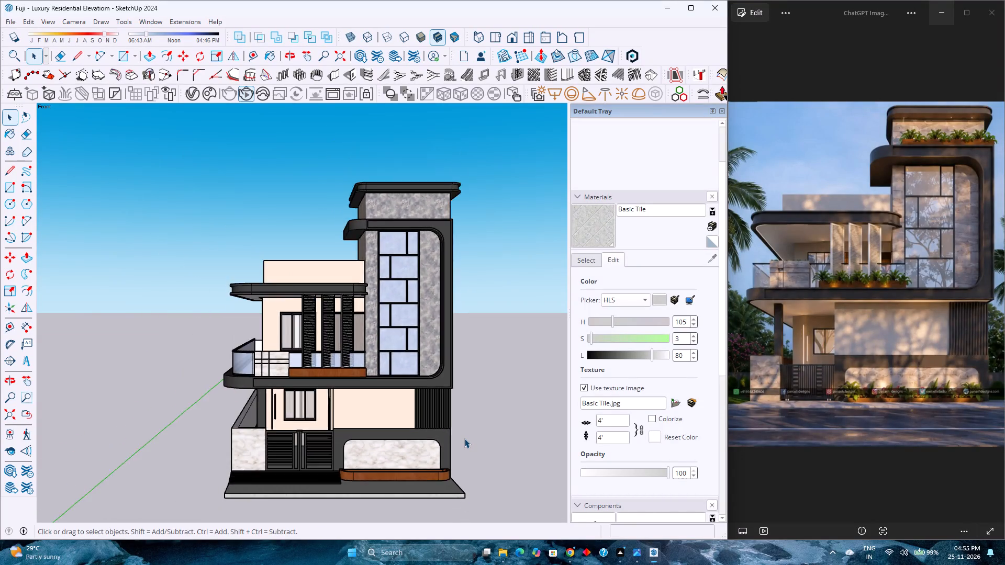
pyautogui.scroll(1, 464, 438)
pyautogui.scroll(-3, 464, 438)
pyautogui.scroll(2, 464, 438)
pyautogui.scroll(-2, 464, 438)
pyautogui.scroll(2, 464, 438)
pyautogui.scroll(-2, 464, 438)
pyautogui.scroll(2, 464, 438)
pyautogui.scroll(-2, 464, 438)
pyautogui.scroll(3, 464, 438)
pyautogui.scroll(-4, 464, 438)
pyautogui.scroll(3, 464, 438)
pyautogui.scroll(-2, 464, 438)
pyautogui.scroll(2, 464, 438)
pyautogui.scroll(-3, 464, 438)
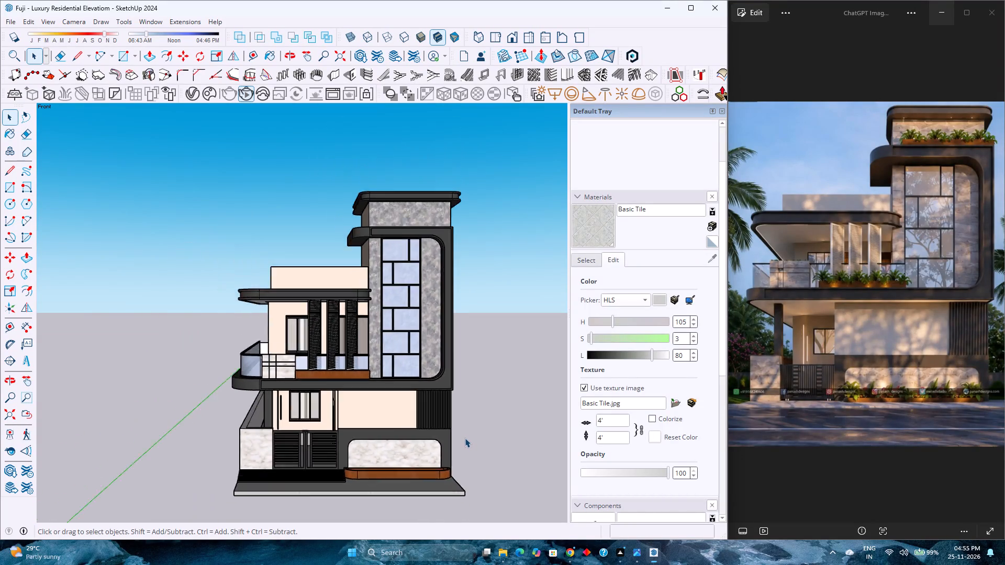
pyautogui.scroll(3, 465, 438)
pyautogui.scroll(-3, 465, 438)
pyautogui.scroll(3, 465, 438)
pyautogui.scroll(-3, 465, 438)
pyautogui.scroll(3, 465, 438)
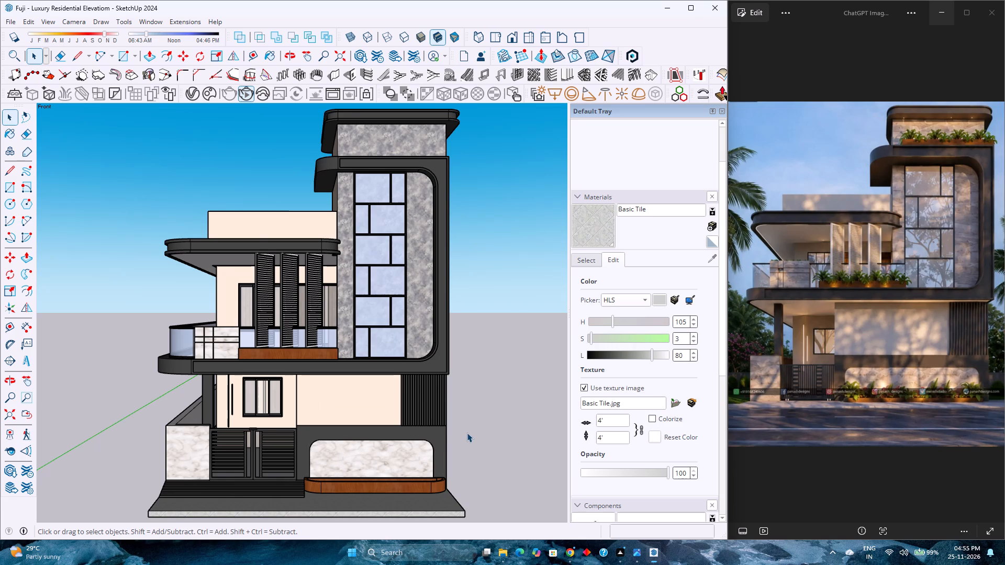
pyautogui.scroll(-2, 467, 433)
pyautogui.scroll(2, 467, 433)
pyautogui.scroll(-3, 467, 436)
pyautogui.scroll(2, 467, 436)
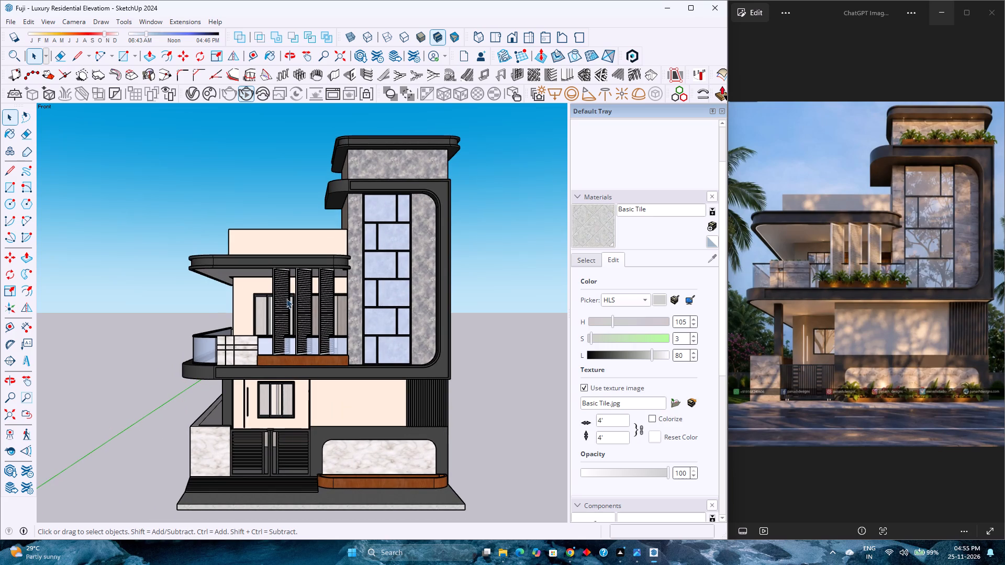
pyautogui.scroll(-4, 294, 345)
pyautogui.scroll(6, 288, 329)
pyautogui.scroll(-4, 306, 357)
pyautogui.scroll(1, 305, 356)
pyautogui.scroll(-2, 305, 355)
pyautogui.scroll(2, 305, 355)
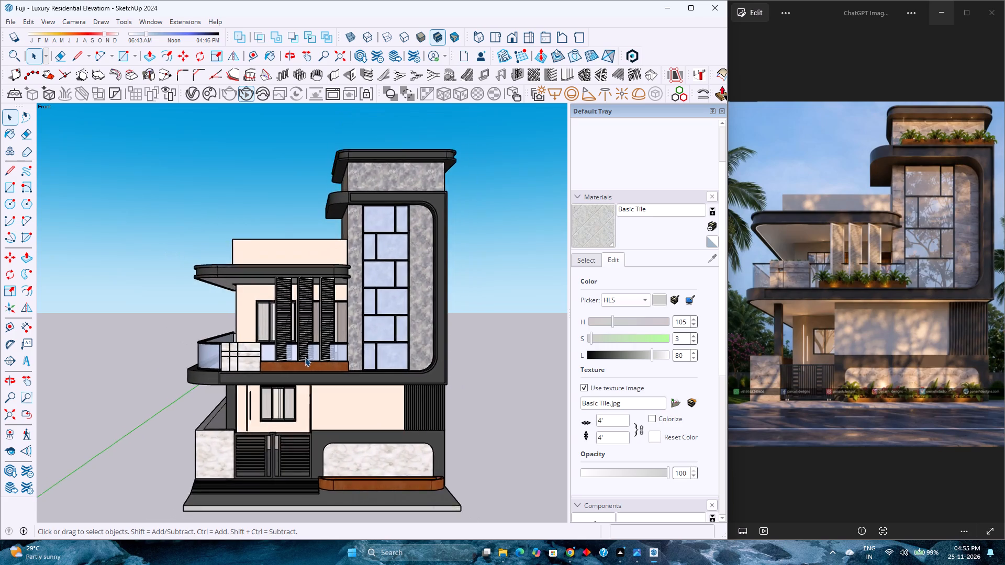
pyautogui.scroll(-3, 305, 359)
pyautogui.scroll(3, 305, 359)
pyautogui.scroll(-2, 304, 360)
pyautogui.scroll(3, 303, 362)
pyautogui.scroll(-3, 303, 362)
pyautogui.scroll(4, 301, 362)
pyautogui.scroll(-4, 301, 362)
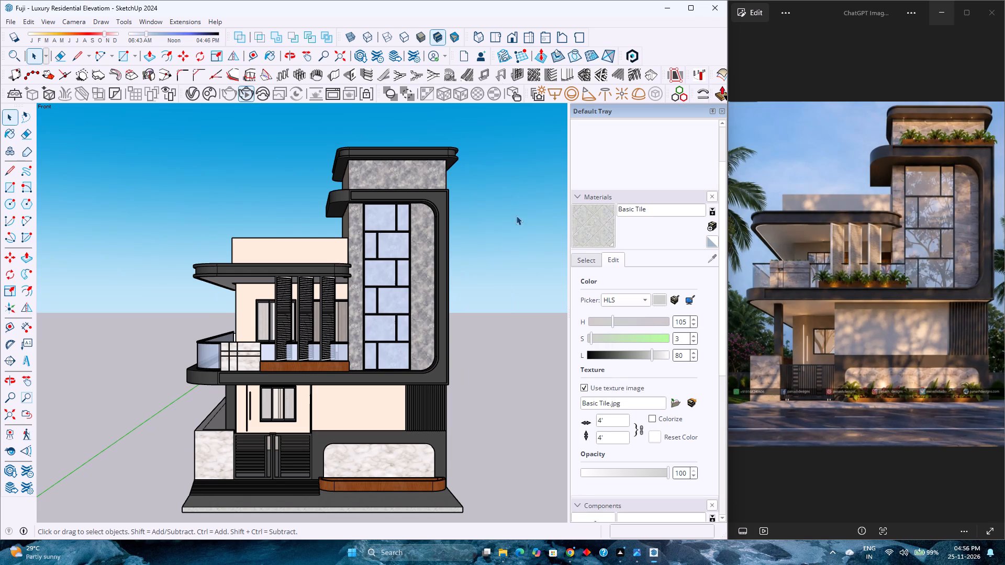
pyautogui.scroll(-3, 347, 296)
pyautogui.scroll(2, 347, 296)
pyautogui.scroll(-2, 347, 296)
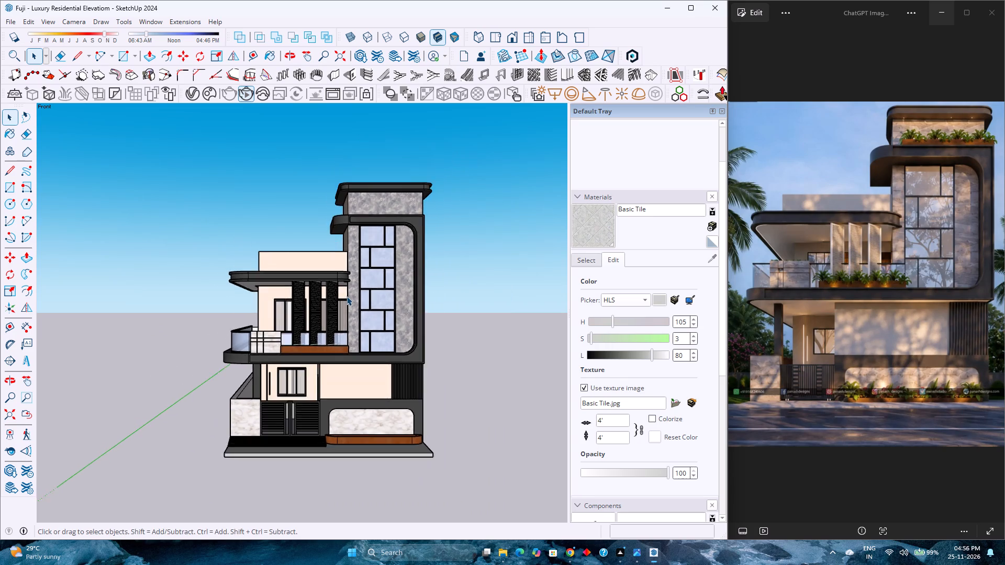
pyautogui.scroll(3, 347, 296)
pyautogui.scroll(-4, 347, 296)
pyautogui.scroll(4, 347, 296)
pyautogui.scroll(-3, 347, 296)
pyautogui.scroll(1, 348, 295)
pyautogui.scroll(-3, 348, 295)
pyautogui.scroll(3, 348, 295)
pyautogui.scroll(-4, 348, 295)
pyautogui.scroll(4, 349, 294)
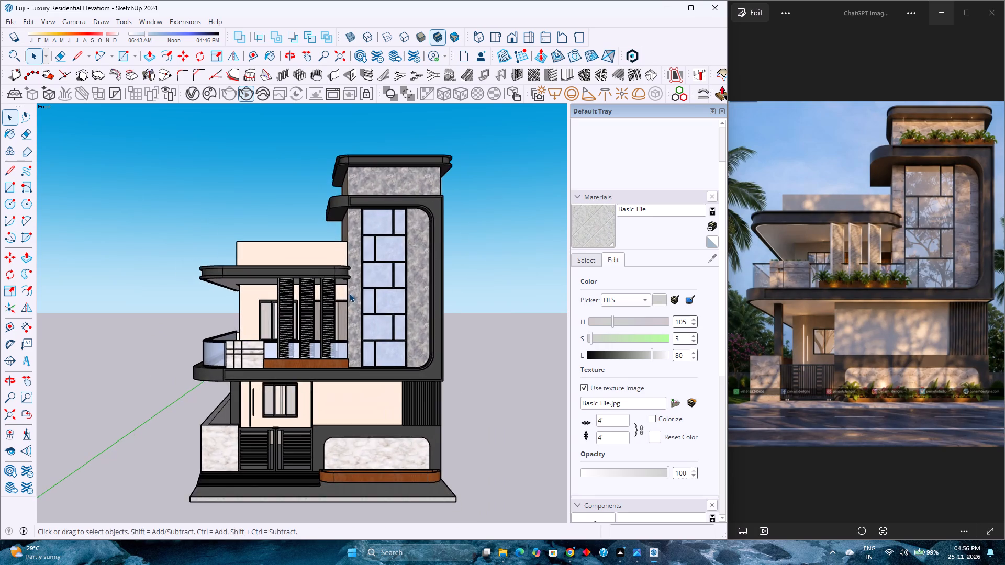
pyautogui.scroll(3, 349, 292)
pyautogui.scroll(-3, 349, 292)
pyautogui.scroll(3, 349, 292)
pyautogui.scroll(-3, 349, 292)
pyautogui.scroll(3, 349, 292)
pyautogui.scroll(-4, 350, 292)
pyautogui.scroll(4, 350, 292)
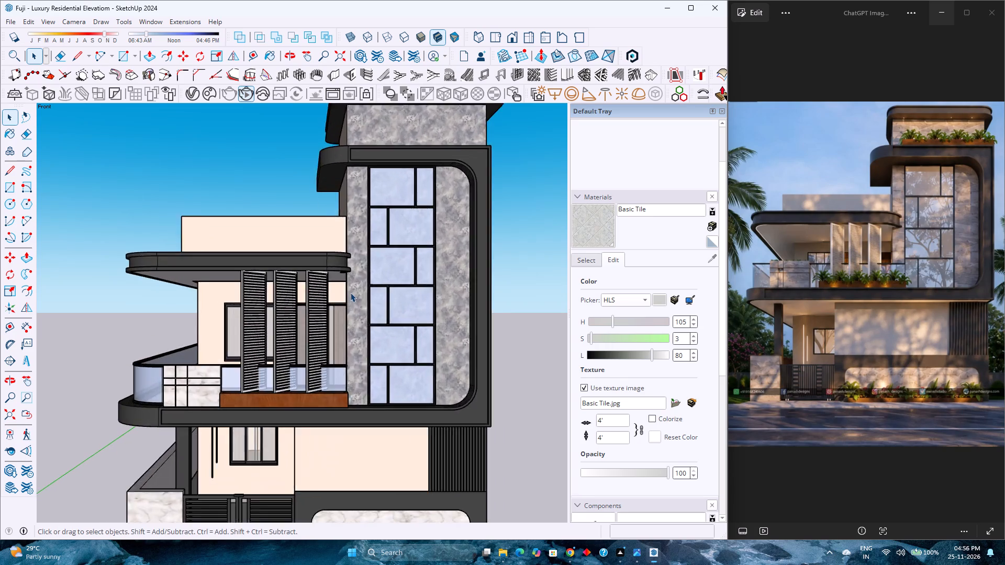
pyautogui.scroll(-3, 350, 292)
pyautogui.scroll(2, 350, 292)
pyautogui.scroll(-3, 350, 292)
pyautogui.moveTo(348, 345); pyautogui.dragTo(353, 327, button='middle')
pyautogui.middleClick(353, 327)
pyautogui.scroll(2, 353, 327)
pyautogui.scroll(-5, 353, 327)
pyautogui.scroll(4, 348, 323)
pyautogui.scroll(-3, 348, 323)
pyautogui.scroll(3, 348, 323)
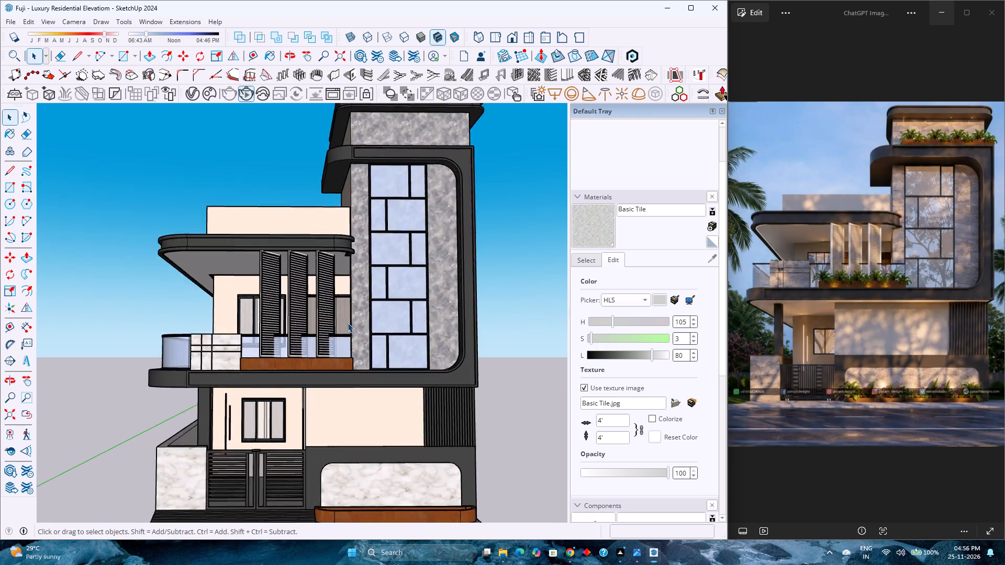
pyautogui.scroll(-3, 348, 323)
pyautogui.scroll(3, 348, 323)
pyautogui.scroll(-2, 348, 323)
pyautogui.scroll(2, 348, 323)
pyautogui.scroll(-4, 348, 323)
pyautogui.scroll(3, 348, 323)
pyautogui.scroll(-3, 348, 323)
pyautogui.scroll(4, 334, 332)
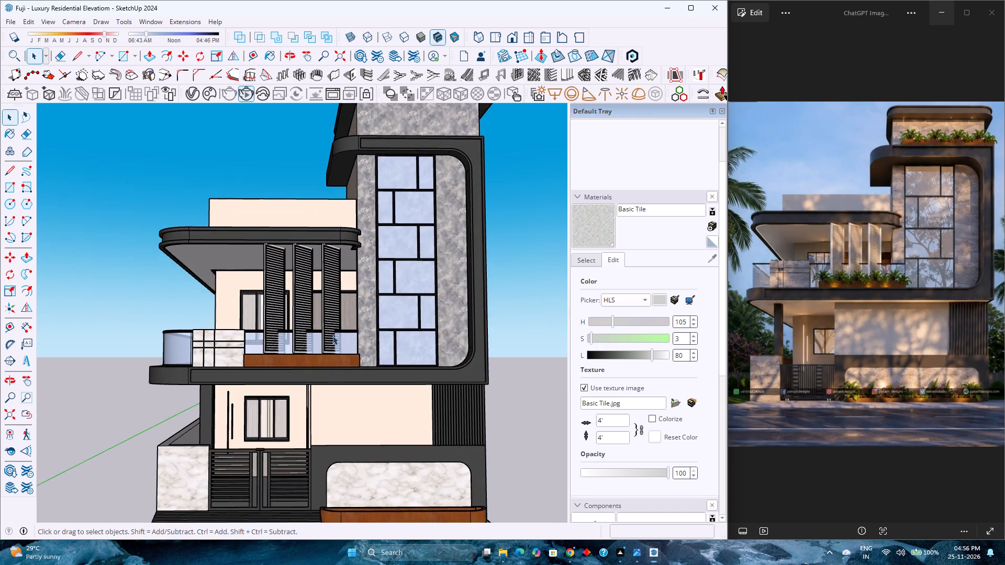
# Examine the finished building's materials and massing from both front corners, along the sides and from beneath the base slab.
pyautogui.moveTo(327, 347); pyautogui.dragTo(408, 350, button='middle')
pyautogui.scroll(-3, 194, 330)
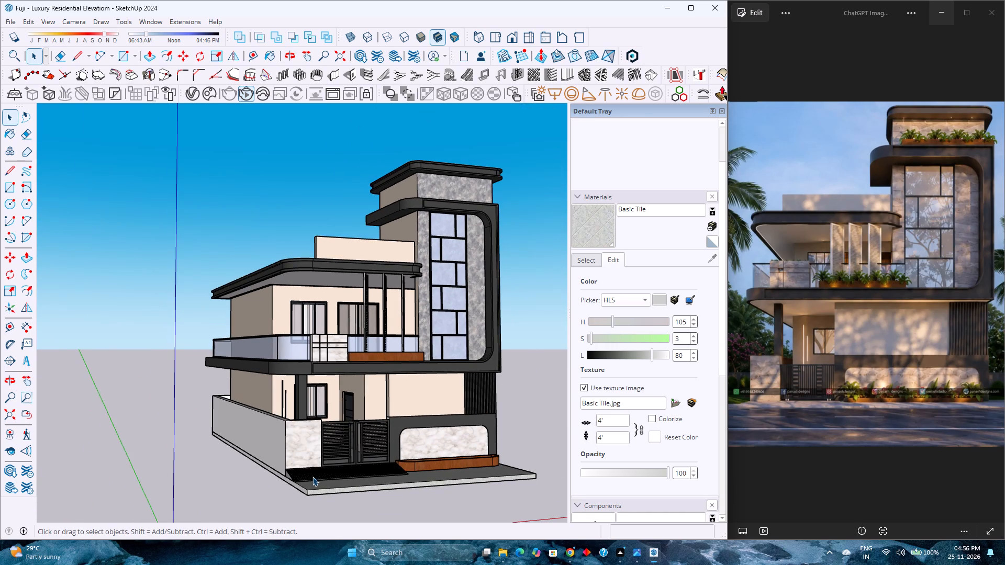
pyautogui.scroll(3, 501, 511)
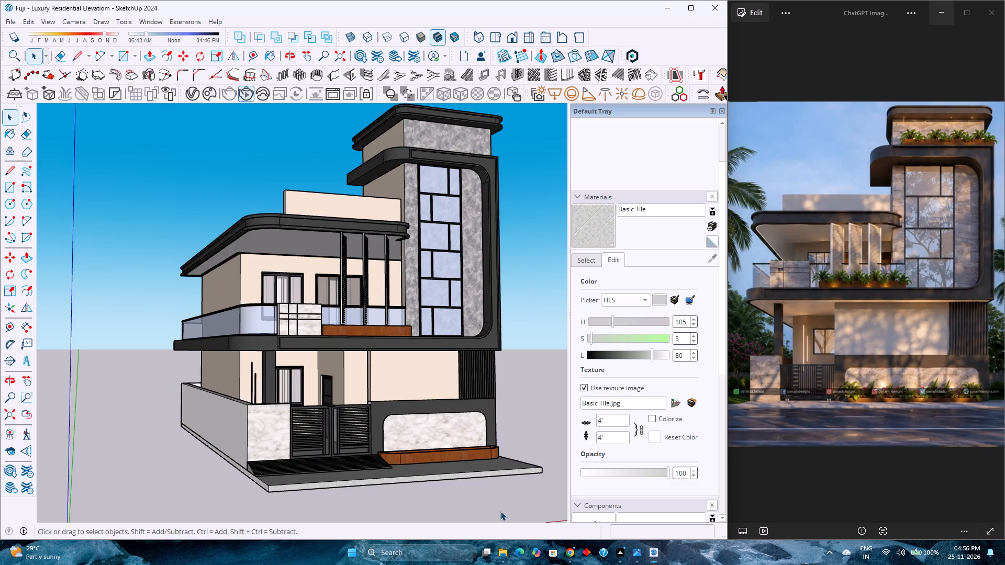
pyautogui.moveTo(460, 443); pyautogui.dragTo(468, 465, button='middle')
pyautogui.scroll(-2, 467, 465)
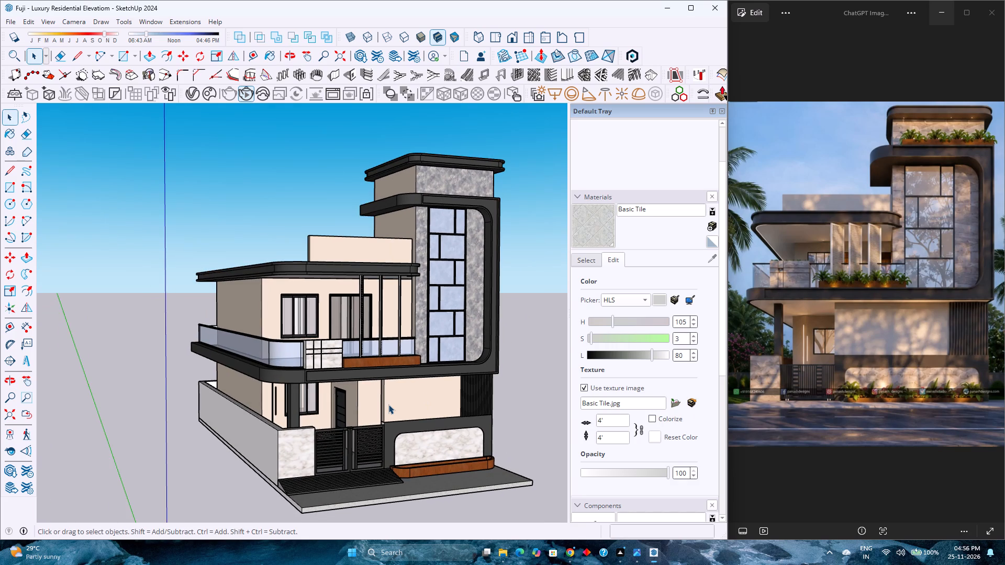
pyautogui.moveTo(394, 405); pyautogui.dragTo(541, 436, button='middle')
pyautogui.moveTo(536, 436); pyautogui.dragTo(412, 433, button='middle')
pyautogui.middleClick(403, 432)
pyautogui.moveTo(399, 431); pyautogui.dragTo(393, 431, button='middle')
pyautogui.moveTo(382, 428); pyautogui.dragTo(362, 420, button='middle')
pyautogui.scroll(4, 360, 418)
pyautogui.scroll(-3, 360, 418)
pyautogui.scroll(2, 360, 418)
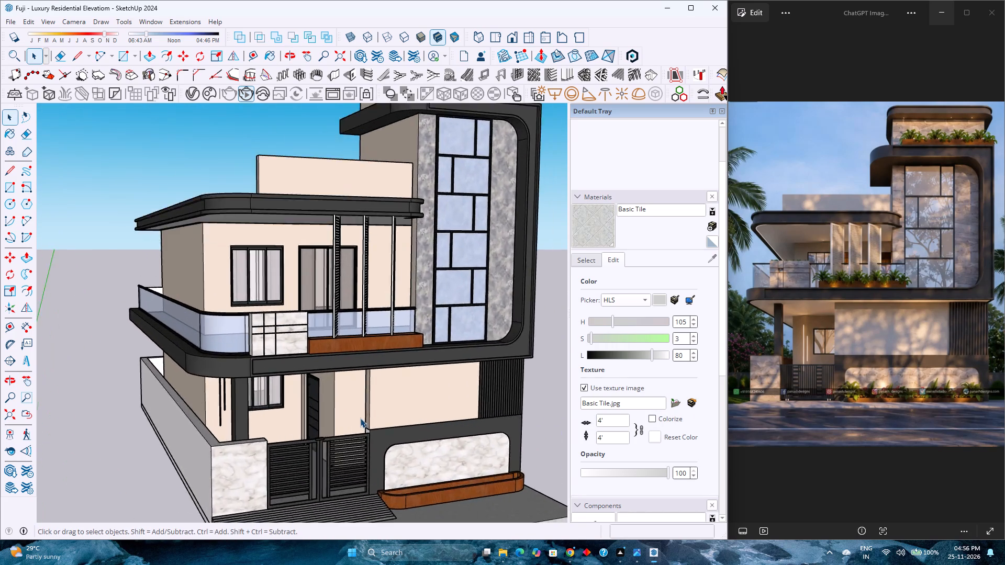
pyautogui.scroll(-3, 360, 418)
pyautogui.scroll(3, 360, 418)
pyautogui.scroll(-7, 360, 418)
pyautogui.scroll(3, 360, 416)
pyautogui.scroll(-3, 360, 416)
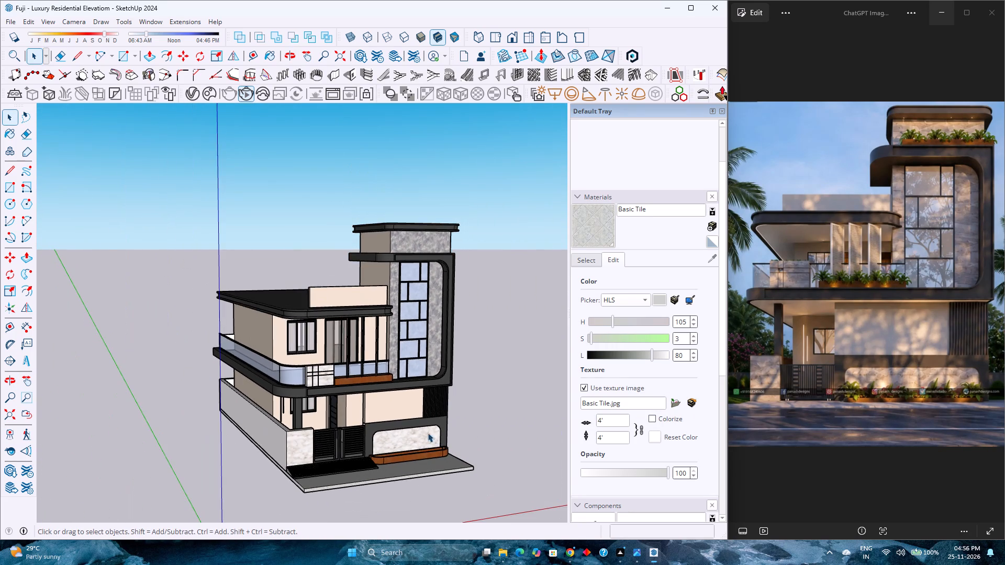
pyautogui.moveTo(428, 433); pyautogui.dragTo(154, 382, button='middle')
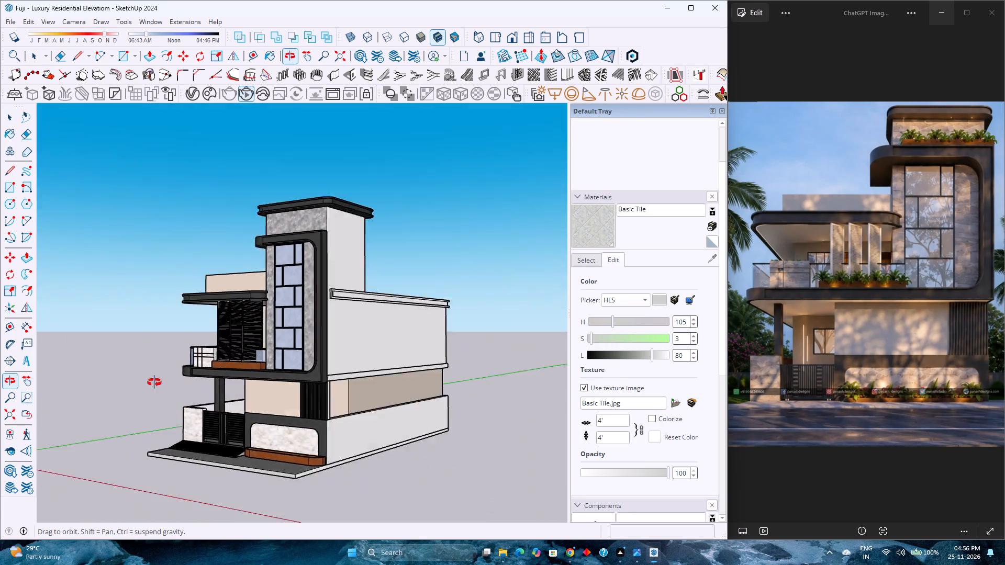
pyautogui.moveTo(154, 382); pyautogui.dragTo(382, 275, button='middle')
pyautogui.scroll(4, 316, 417)
pyautogui.moveTo(284, 404); pyautogui.dragTo(386, 400, button='middle')
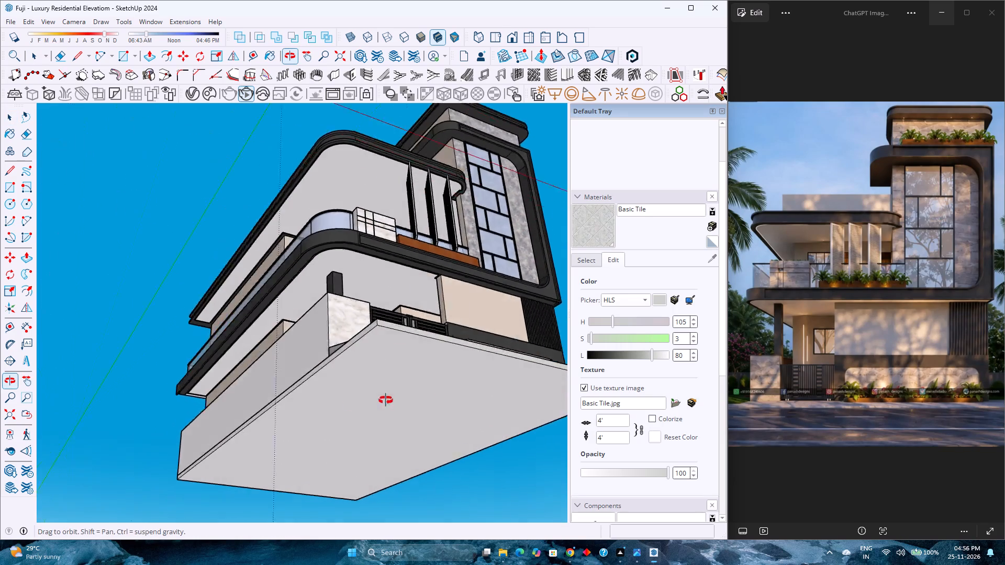
pyautogui.moveTo(386, 400); pyautogui.dragTo(503, 401, button='middle')
pyautogui.middleClick(503, 401)
pyautogui.middleClick(503, 401)
pyautogui.scroll(-8, 356, 360)
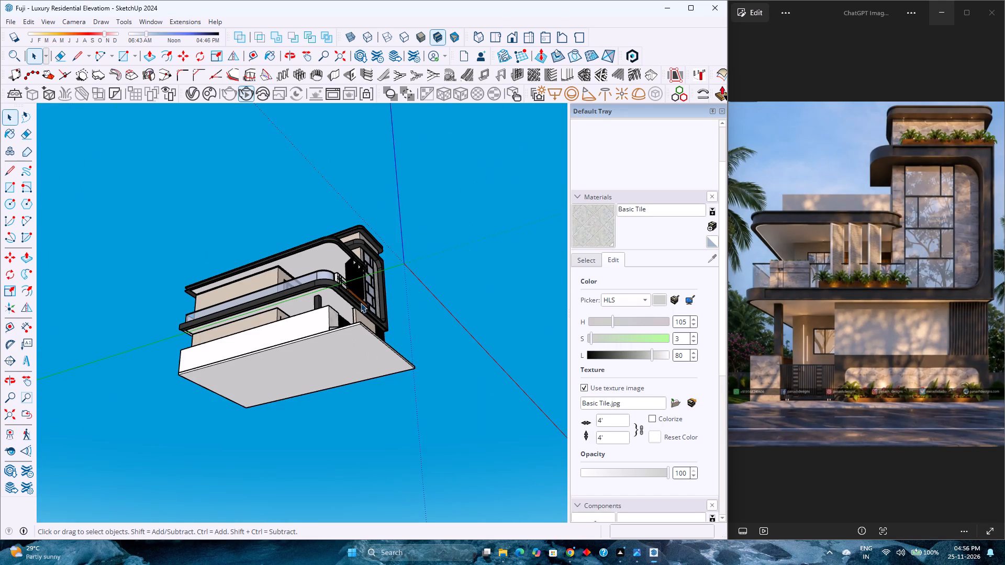
# Return to the standard front view with the whole building fitted in it.
pyautogui.click(511, 36)
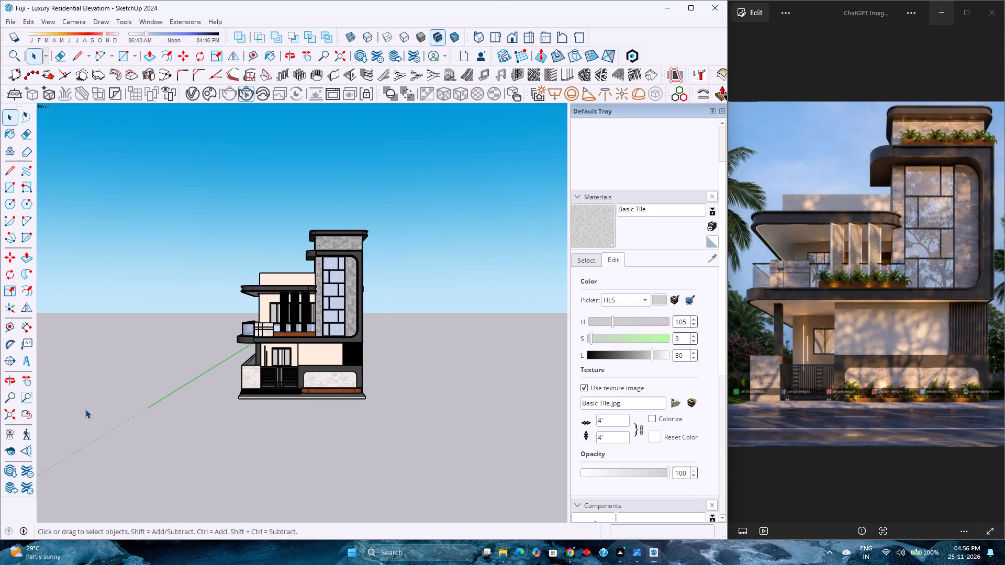
pyautogui.click(7, 419)
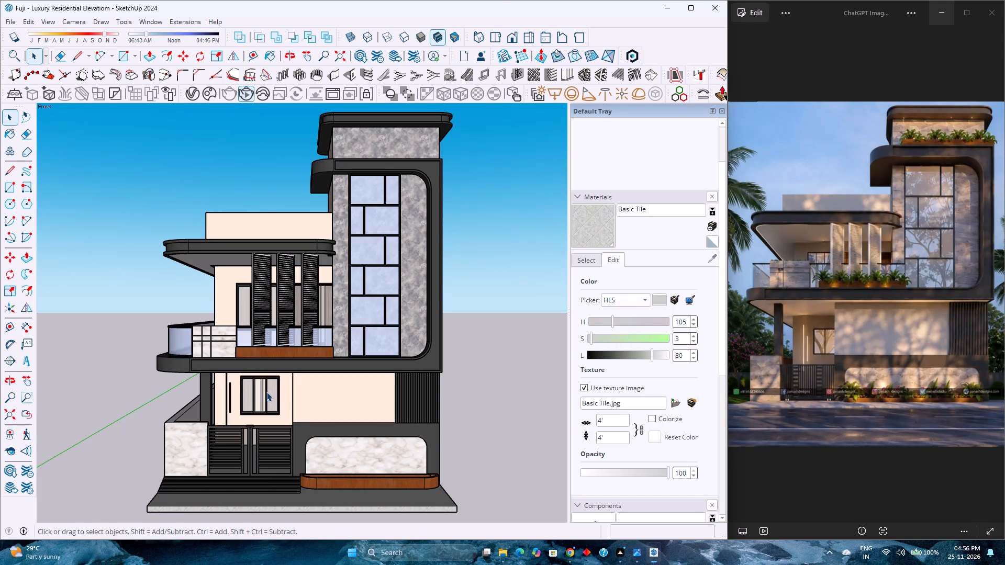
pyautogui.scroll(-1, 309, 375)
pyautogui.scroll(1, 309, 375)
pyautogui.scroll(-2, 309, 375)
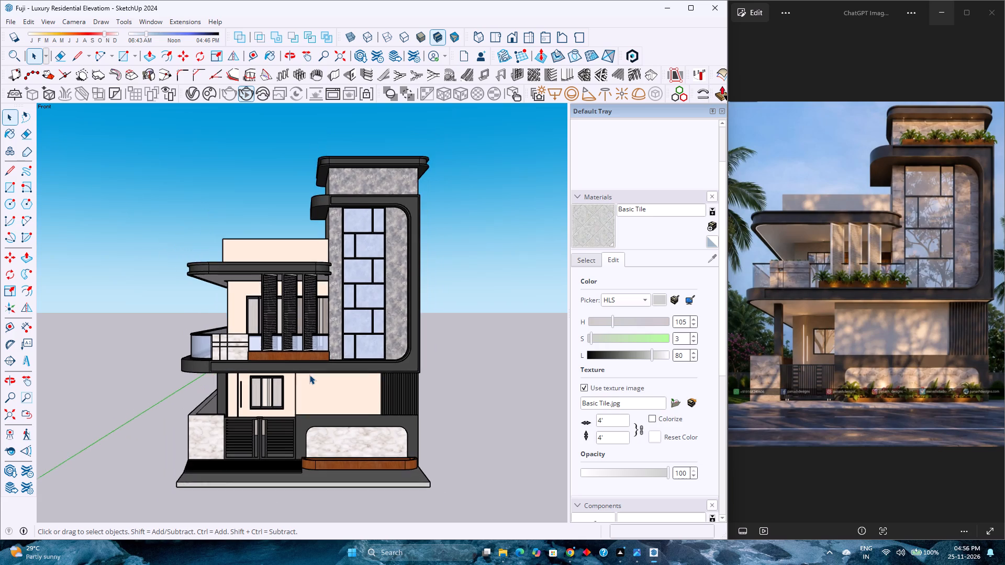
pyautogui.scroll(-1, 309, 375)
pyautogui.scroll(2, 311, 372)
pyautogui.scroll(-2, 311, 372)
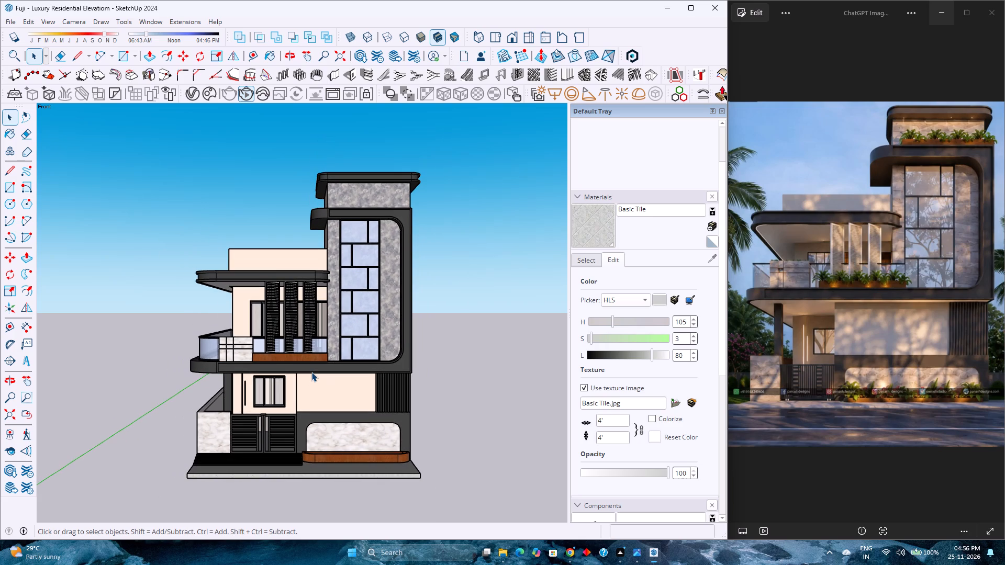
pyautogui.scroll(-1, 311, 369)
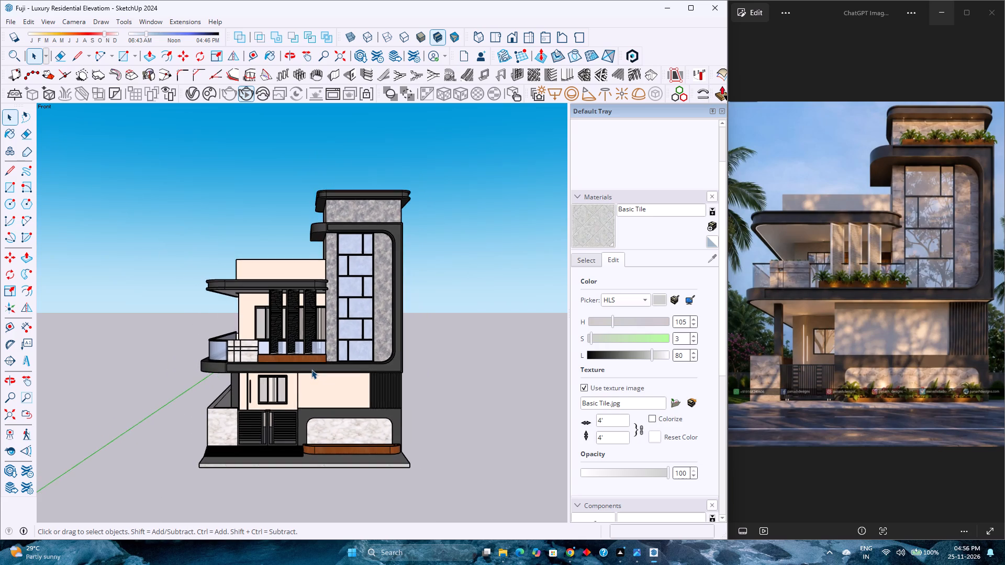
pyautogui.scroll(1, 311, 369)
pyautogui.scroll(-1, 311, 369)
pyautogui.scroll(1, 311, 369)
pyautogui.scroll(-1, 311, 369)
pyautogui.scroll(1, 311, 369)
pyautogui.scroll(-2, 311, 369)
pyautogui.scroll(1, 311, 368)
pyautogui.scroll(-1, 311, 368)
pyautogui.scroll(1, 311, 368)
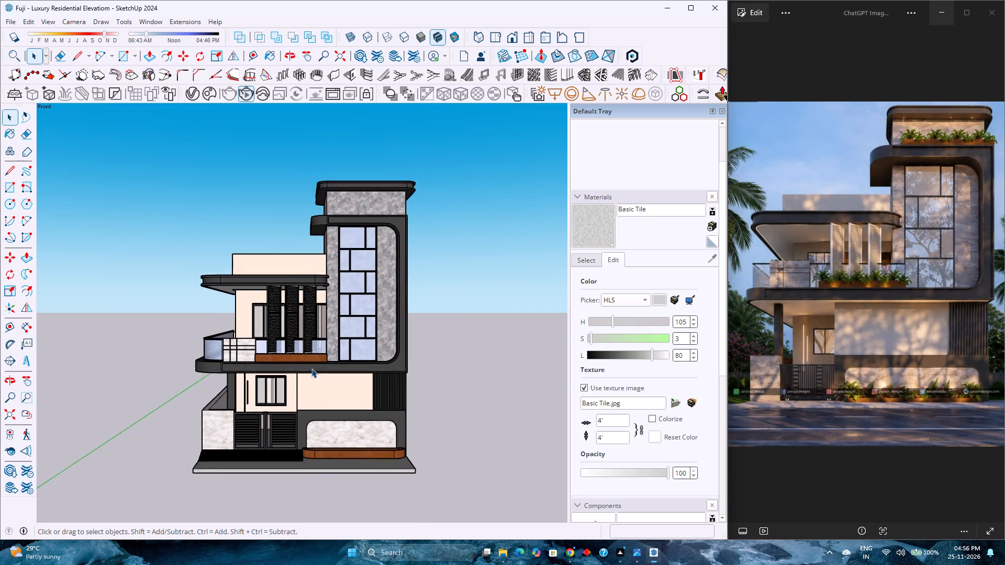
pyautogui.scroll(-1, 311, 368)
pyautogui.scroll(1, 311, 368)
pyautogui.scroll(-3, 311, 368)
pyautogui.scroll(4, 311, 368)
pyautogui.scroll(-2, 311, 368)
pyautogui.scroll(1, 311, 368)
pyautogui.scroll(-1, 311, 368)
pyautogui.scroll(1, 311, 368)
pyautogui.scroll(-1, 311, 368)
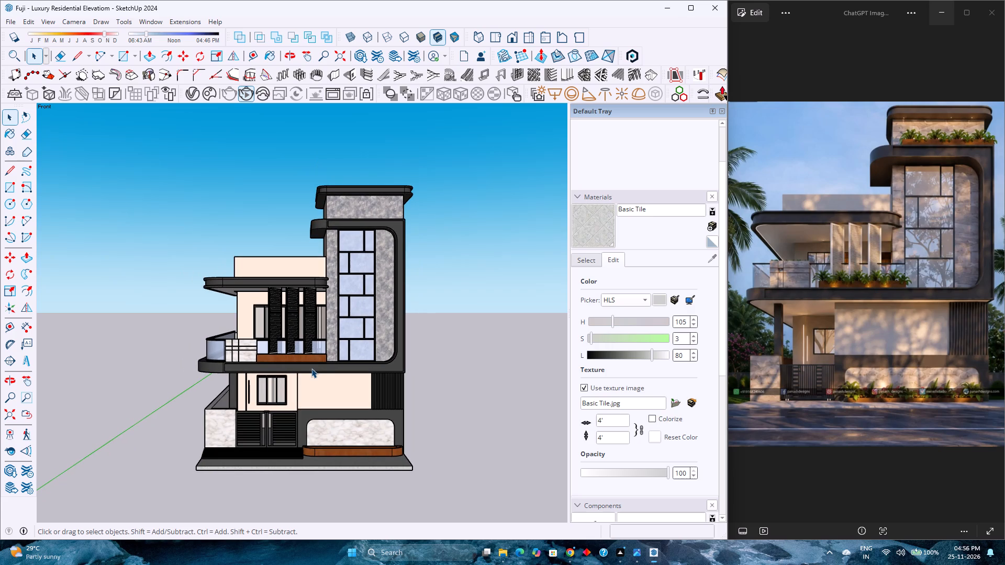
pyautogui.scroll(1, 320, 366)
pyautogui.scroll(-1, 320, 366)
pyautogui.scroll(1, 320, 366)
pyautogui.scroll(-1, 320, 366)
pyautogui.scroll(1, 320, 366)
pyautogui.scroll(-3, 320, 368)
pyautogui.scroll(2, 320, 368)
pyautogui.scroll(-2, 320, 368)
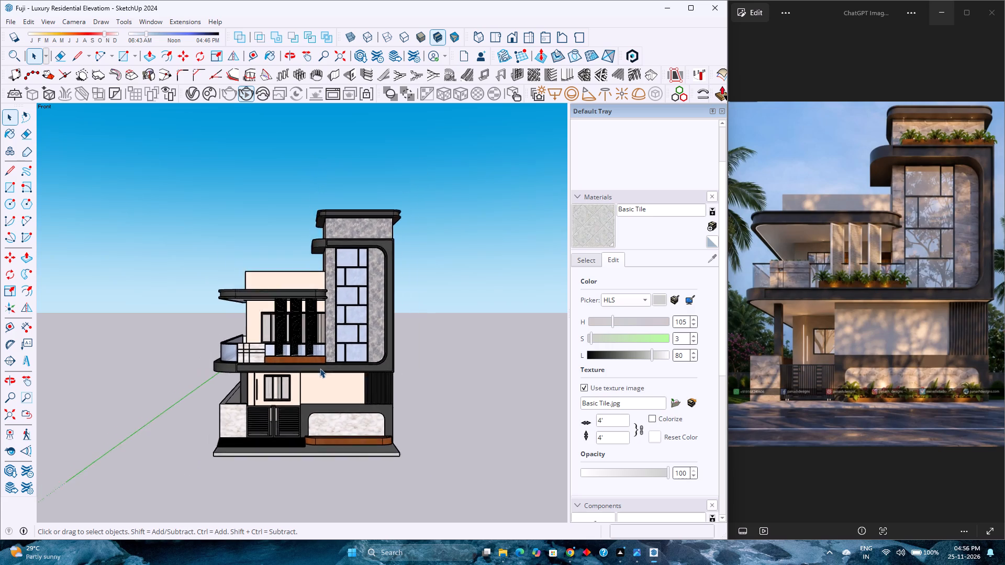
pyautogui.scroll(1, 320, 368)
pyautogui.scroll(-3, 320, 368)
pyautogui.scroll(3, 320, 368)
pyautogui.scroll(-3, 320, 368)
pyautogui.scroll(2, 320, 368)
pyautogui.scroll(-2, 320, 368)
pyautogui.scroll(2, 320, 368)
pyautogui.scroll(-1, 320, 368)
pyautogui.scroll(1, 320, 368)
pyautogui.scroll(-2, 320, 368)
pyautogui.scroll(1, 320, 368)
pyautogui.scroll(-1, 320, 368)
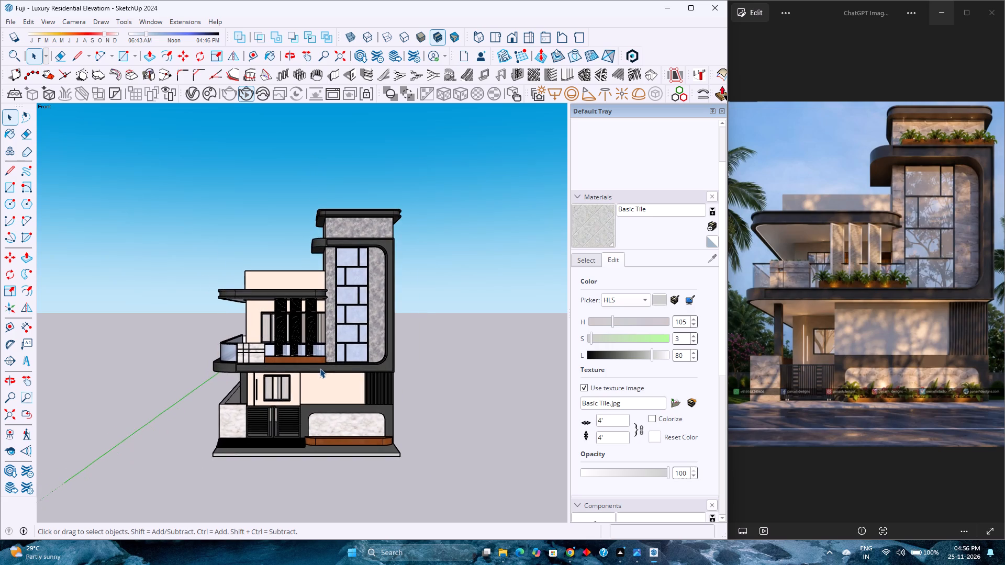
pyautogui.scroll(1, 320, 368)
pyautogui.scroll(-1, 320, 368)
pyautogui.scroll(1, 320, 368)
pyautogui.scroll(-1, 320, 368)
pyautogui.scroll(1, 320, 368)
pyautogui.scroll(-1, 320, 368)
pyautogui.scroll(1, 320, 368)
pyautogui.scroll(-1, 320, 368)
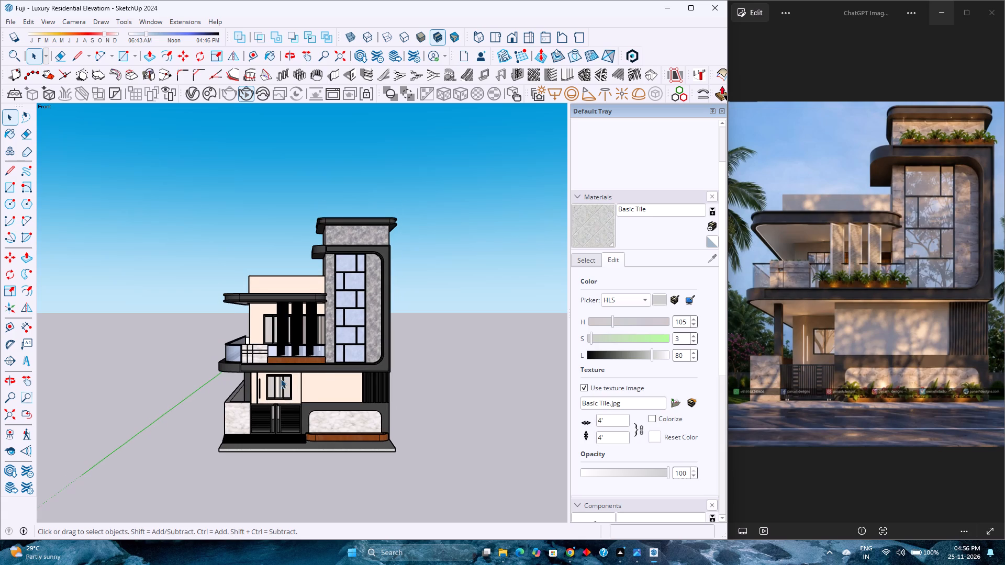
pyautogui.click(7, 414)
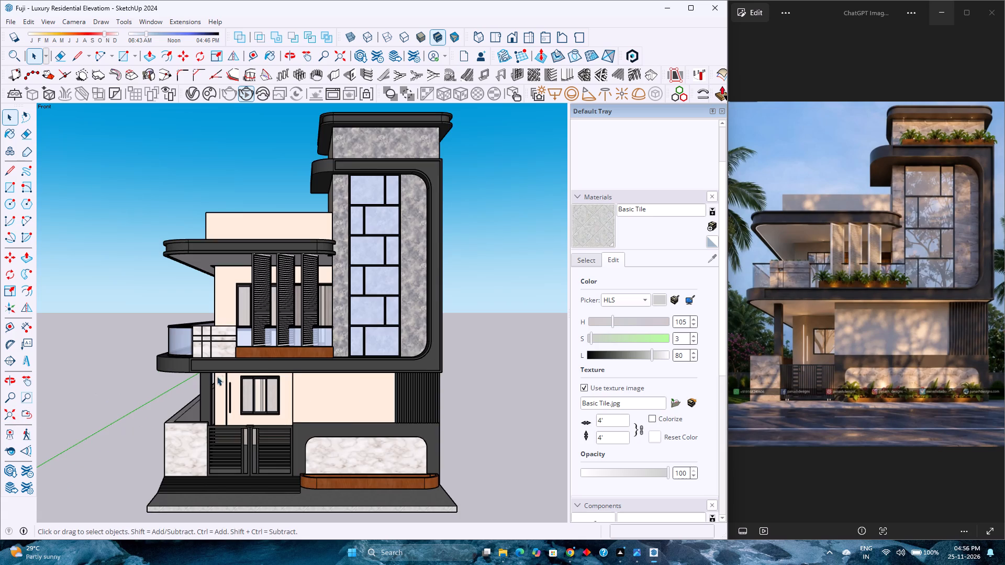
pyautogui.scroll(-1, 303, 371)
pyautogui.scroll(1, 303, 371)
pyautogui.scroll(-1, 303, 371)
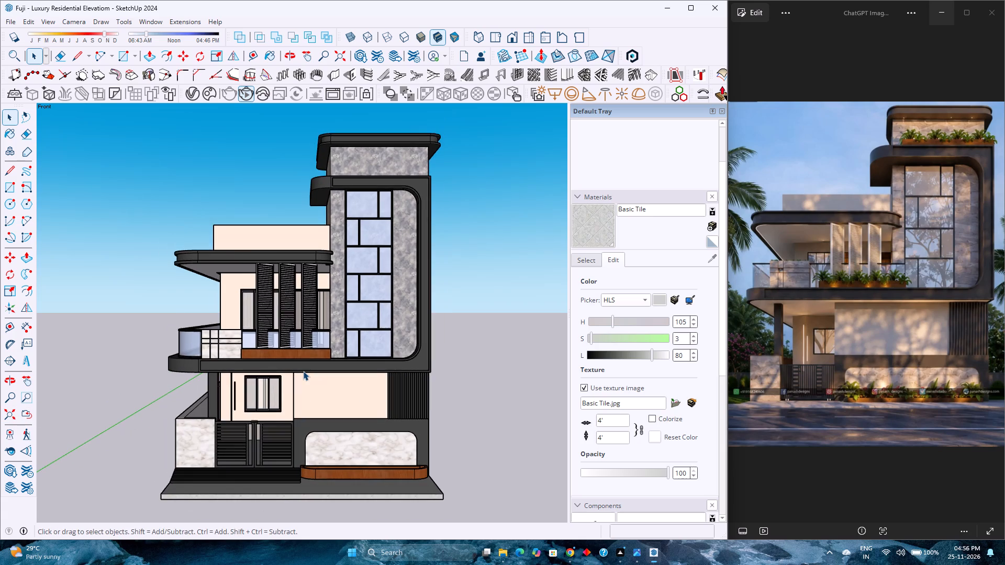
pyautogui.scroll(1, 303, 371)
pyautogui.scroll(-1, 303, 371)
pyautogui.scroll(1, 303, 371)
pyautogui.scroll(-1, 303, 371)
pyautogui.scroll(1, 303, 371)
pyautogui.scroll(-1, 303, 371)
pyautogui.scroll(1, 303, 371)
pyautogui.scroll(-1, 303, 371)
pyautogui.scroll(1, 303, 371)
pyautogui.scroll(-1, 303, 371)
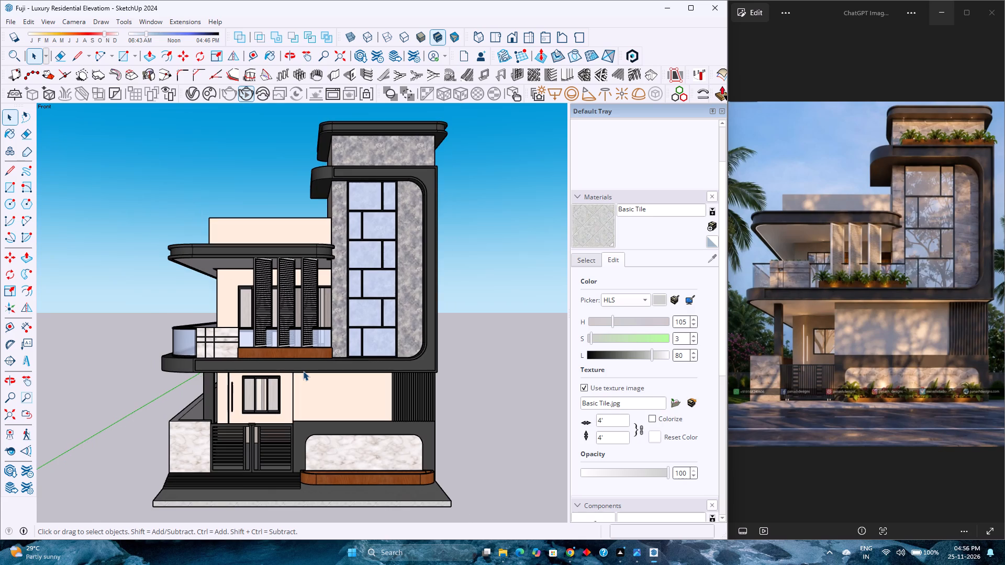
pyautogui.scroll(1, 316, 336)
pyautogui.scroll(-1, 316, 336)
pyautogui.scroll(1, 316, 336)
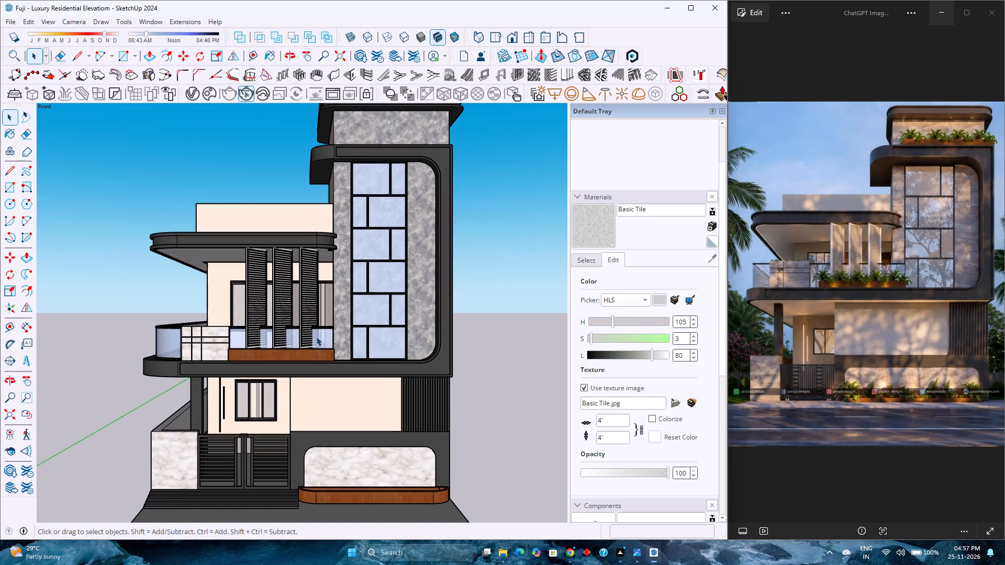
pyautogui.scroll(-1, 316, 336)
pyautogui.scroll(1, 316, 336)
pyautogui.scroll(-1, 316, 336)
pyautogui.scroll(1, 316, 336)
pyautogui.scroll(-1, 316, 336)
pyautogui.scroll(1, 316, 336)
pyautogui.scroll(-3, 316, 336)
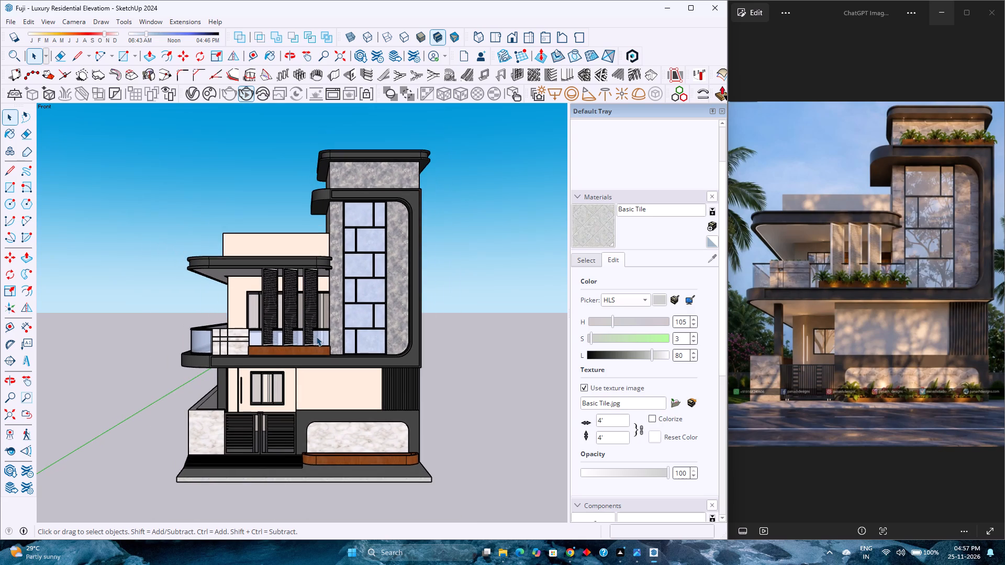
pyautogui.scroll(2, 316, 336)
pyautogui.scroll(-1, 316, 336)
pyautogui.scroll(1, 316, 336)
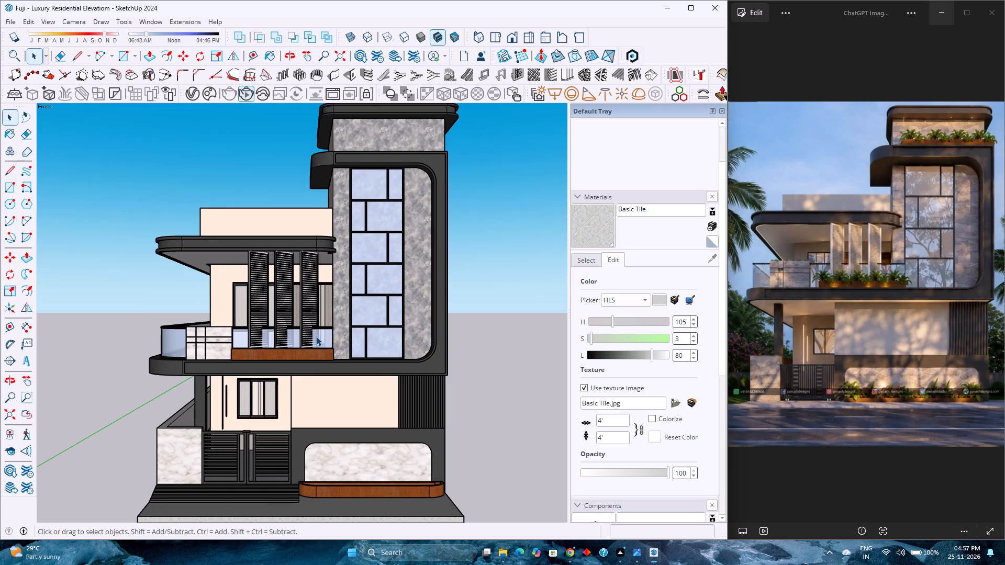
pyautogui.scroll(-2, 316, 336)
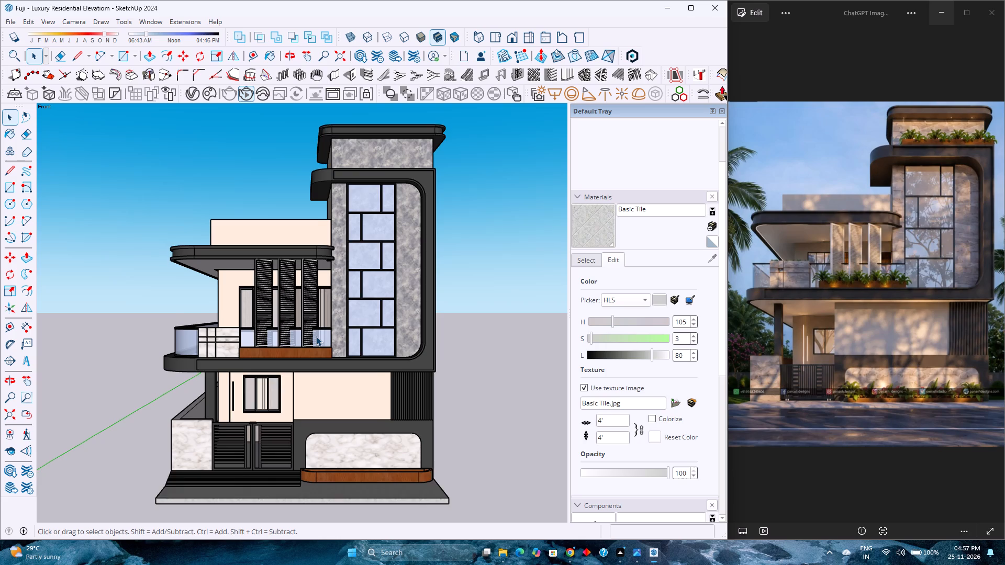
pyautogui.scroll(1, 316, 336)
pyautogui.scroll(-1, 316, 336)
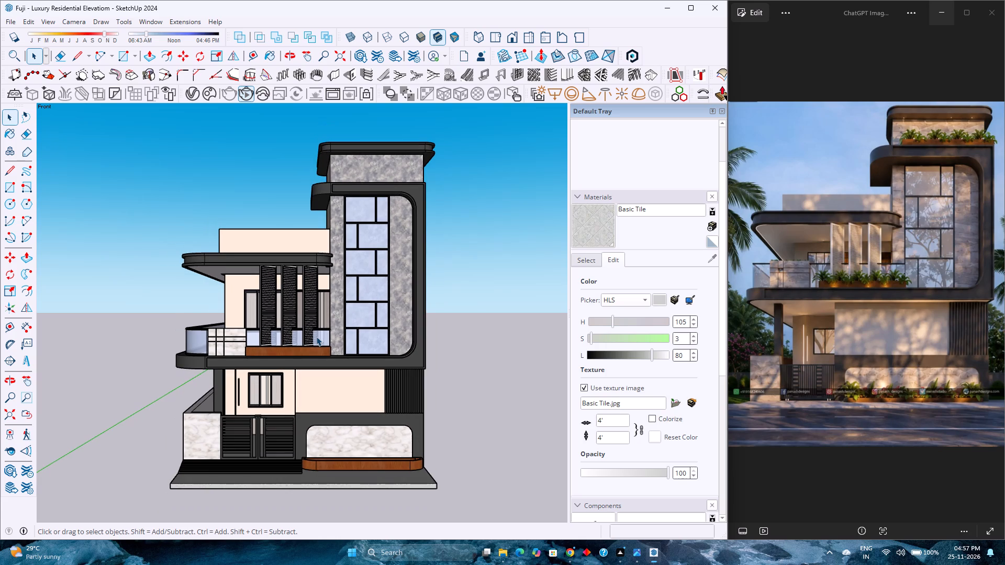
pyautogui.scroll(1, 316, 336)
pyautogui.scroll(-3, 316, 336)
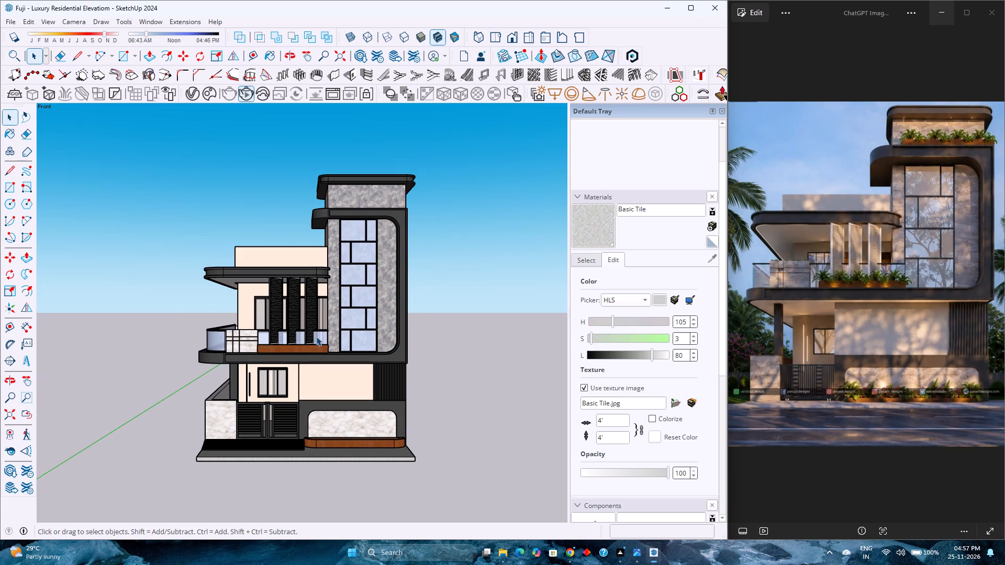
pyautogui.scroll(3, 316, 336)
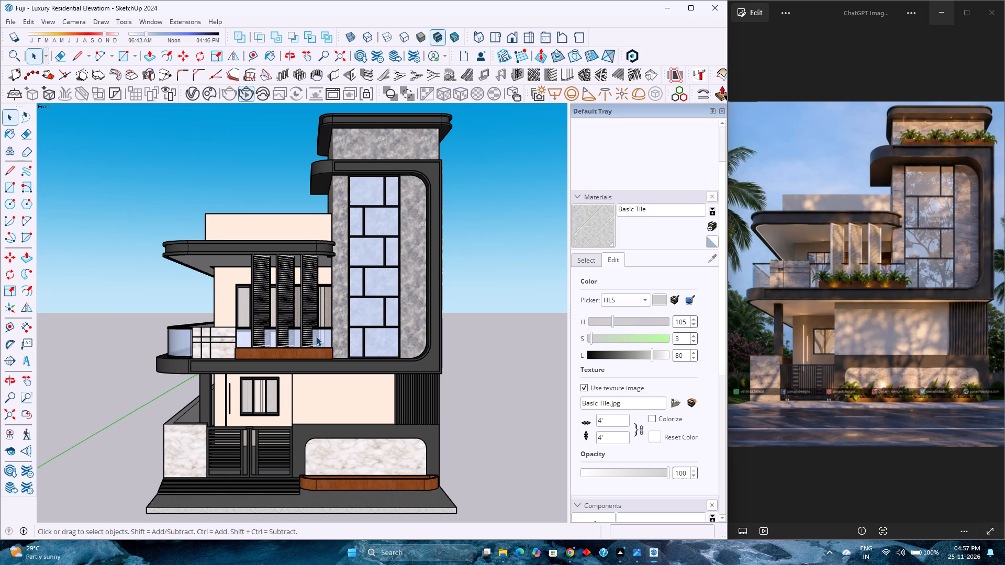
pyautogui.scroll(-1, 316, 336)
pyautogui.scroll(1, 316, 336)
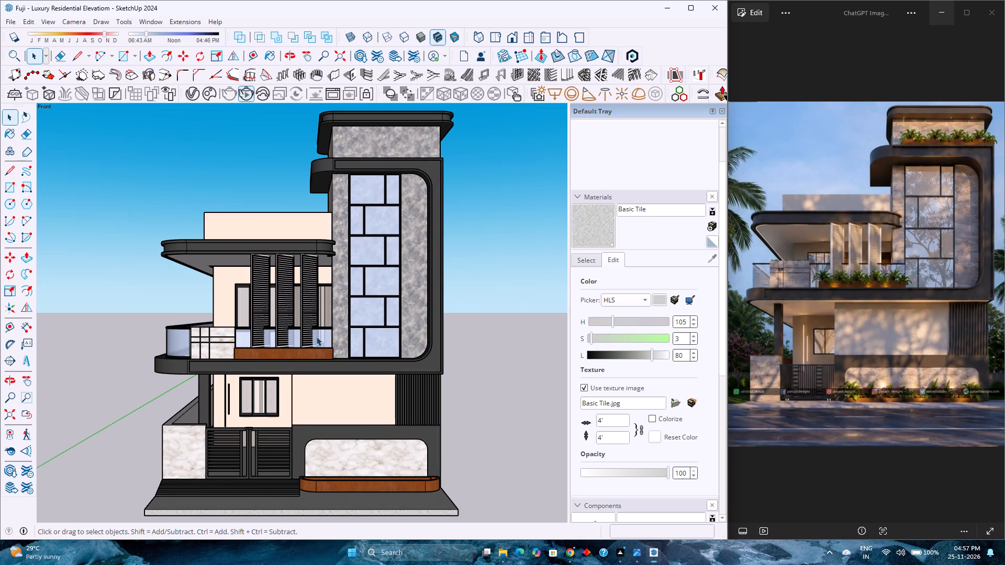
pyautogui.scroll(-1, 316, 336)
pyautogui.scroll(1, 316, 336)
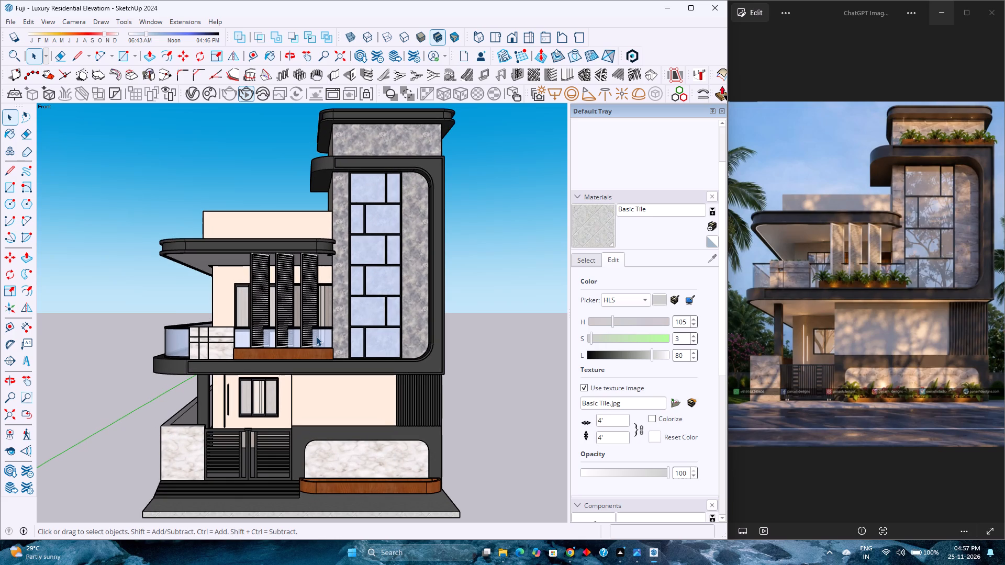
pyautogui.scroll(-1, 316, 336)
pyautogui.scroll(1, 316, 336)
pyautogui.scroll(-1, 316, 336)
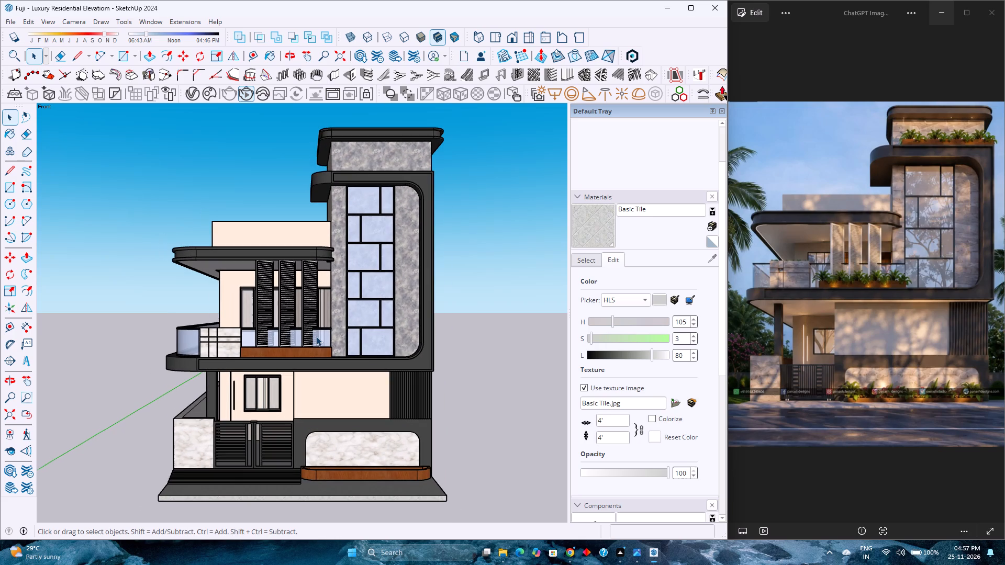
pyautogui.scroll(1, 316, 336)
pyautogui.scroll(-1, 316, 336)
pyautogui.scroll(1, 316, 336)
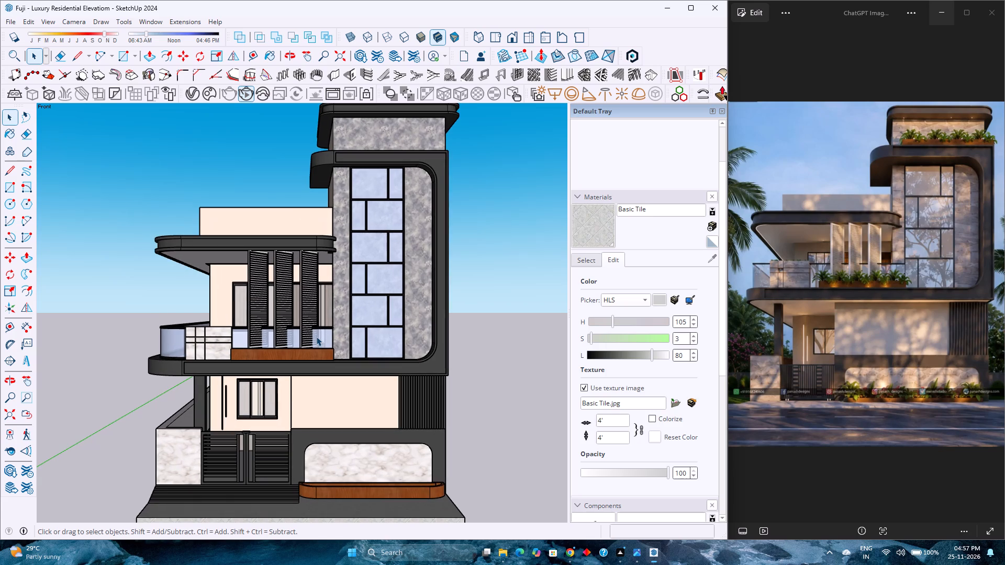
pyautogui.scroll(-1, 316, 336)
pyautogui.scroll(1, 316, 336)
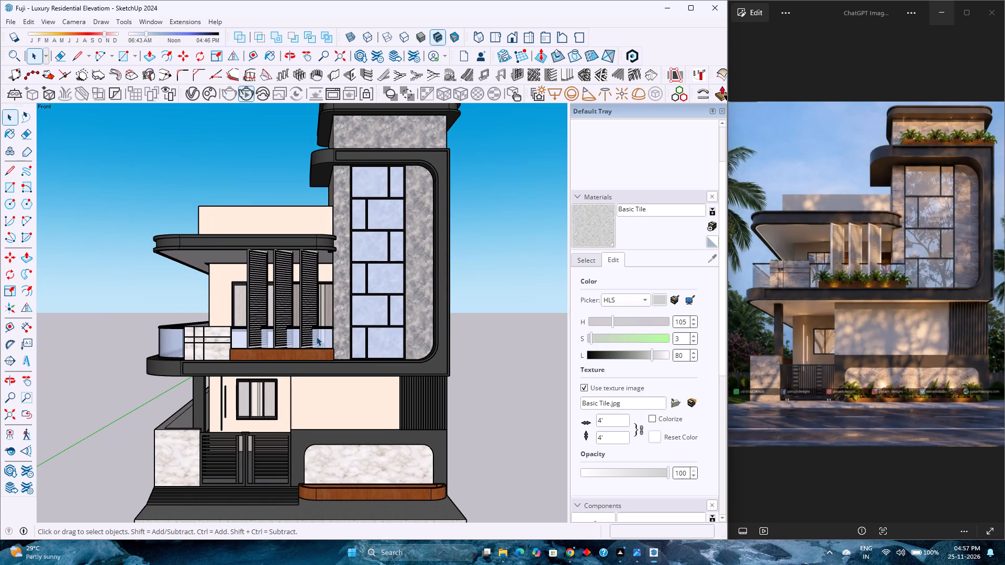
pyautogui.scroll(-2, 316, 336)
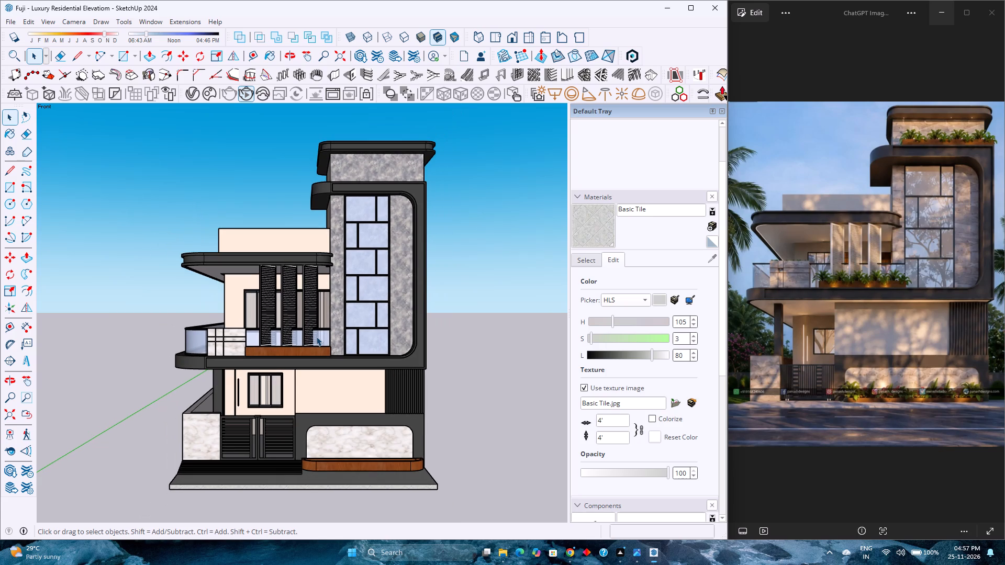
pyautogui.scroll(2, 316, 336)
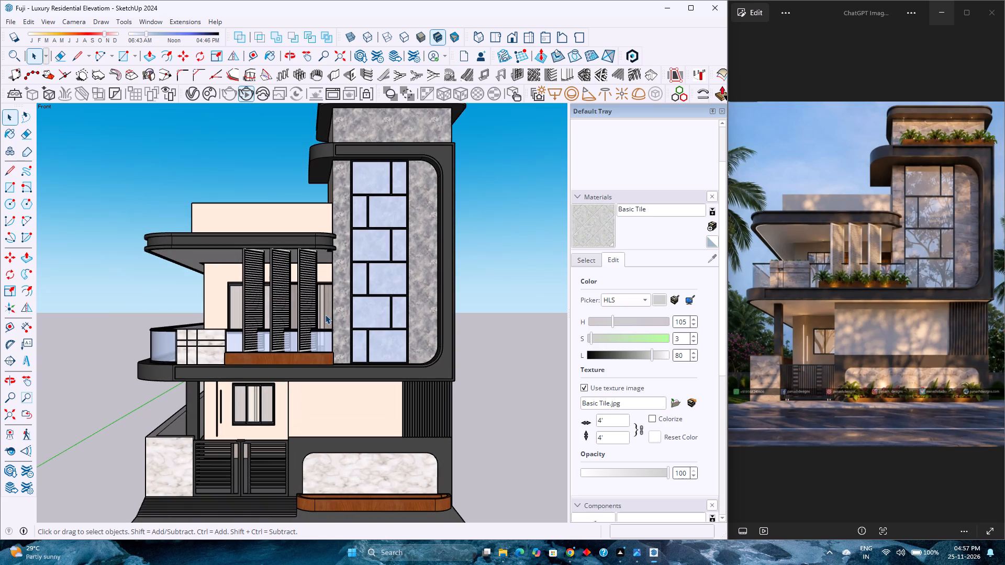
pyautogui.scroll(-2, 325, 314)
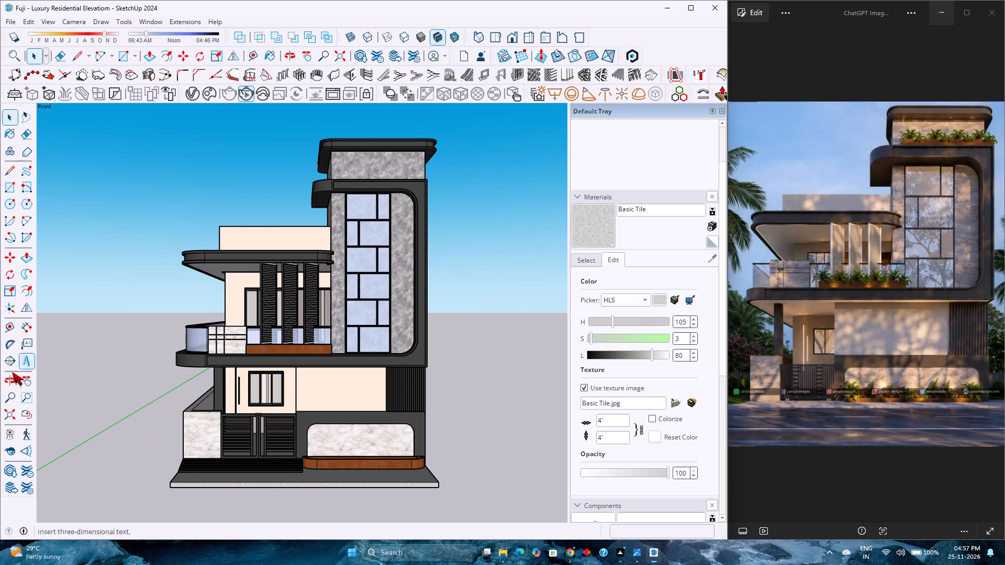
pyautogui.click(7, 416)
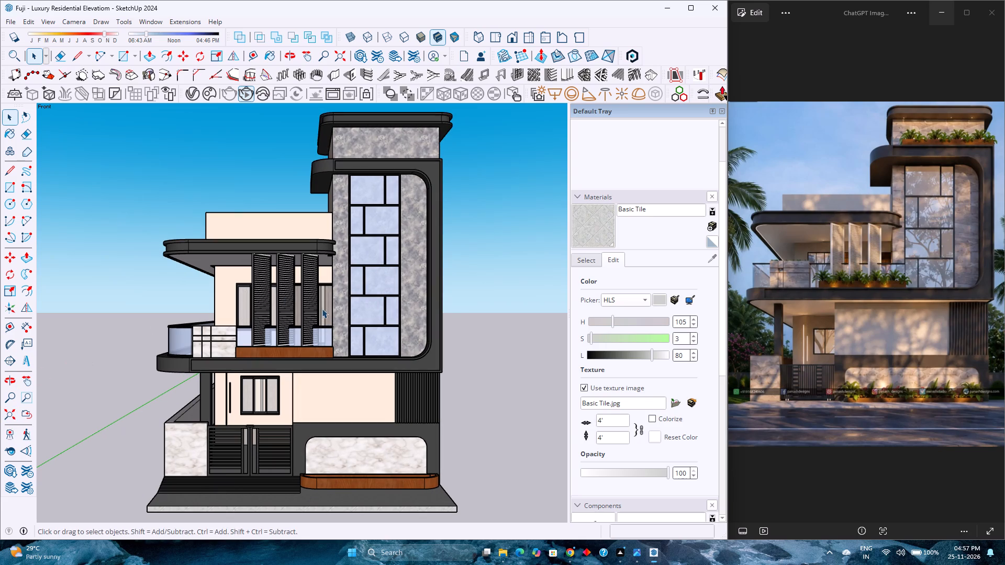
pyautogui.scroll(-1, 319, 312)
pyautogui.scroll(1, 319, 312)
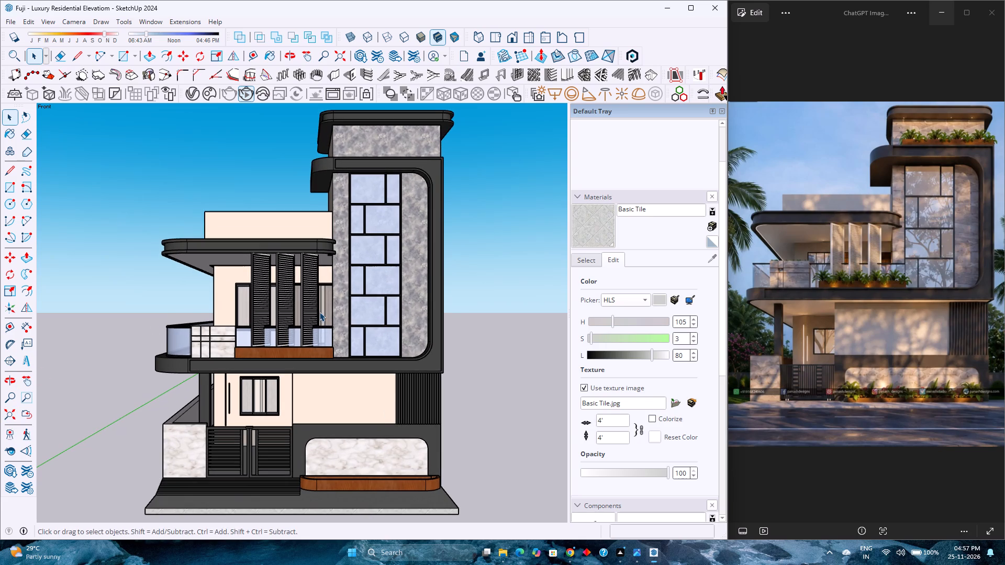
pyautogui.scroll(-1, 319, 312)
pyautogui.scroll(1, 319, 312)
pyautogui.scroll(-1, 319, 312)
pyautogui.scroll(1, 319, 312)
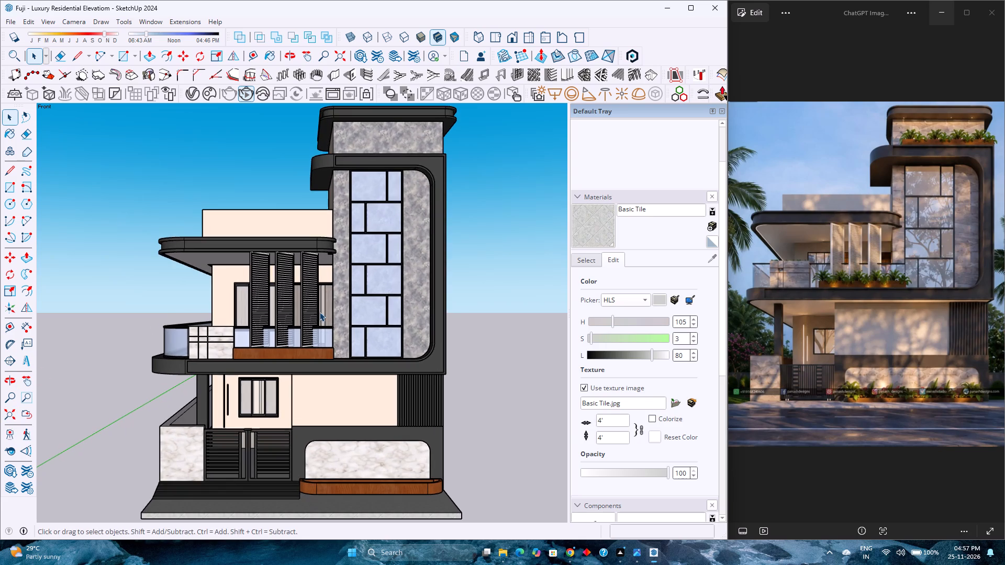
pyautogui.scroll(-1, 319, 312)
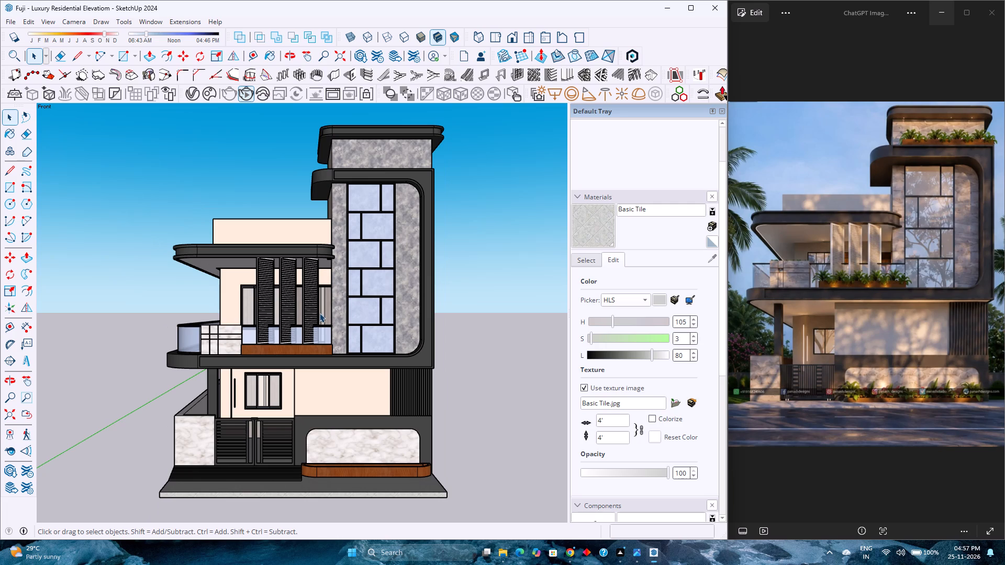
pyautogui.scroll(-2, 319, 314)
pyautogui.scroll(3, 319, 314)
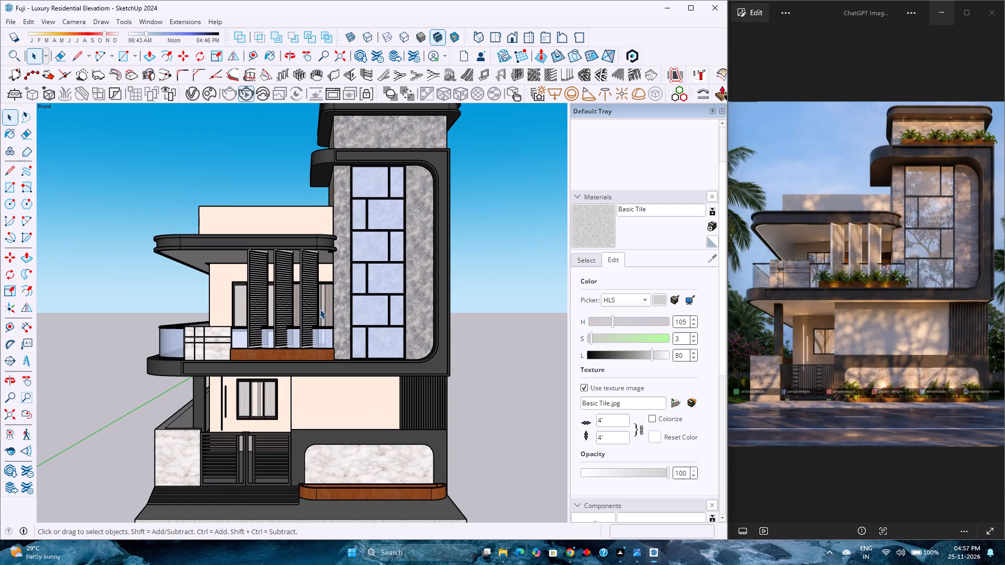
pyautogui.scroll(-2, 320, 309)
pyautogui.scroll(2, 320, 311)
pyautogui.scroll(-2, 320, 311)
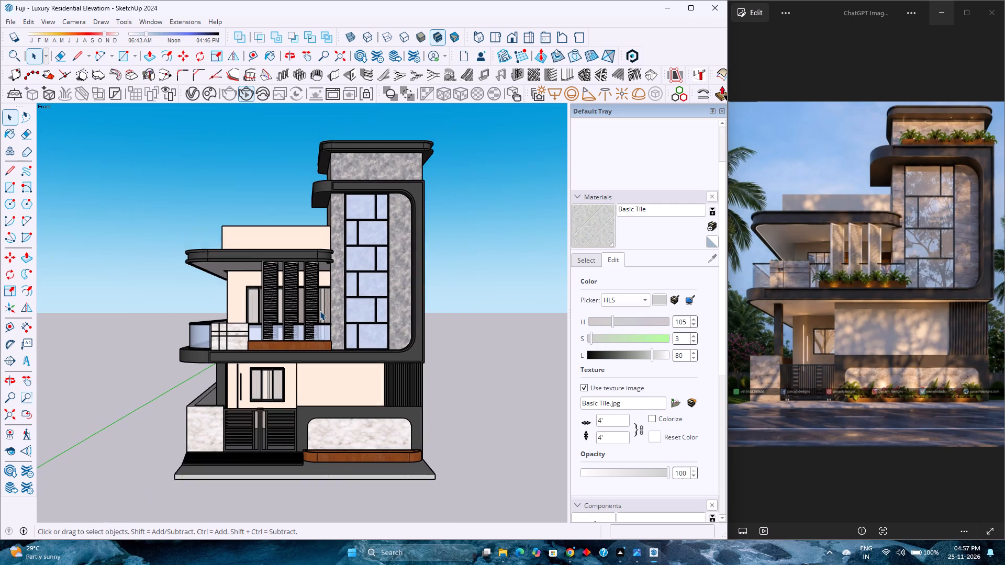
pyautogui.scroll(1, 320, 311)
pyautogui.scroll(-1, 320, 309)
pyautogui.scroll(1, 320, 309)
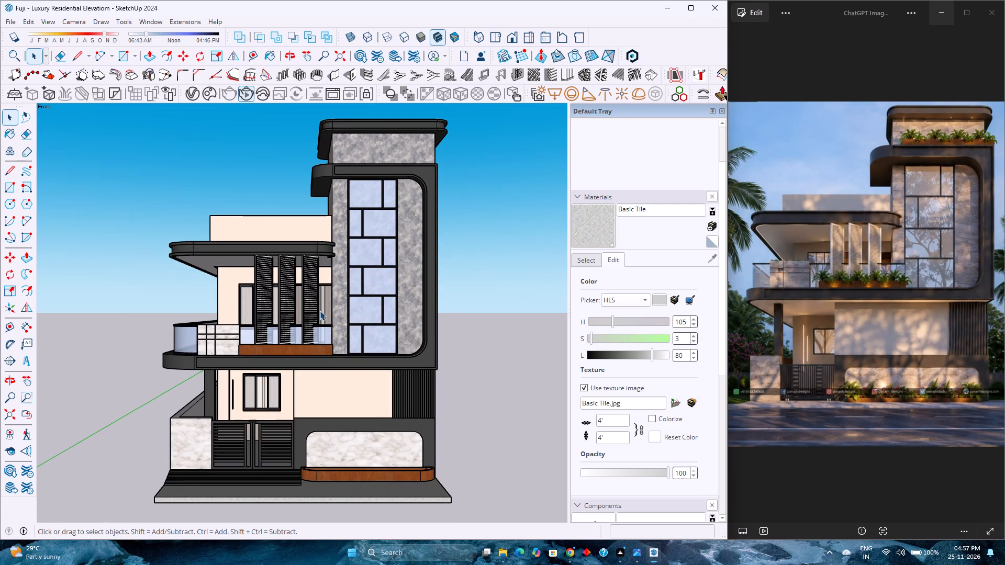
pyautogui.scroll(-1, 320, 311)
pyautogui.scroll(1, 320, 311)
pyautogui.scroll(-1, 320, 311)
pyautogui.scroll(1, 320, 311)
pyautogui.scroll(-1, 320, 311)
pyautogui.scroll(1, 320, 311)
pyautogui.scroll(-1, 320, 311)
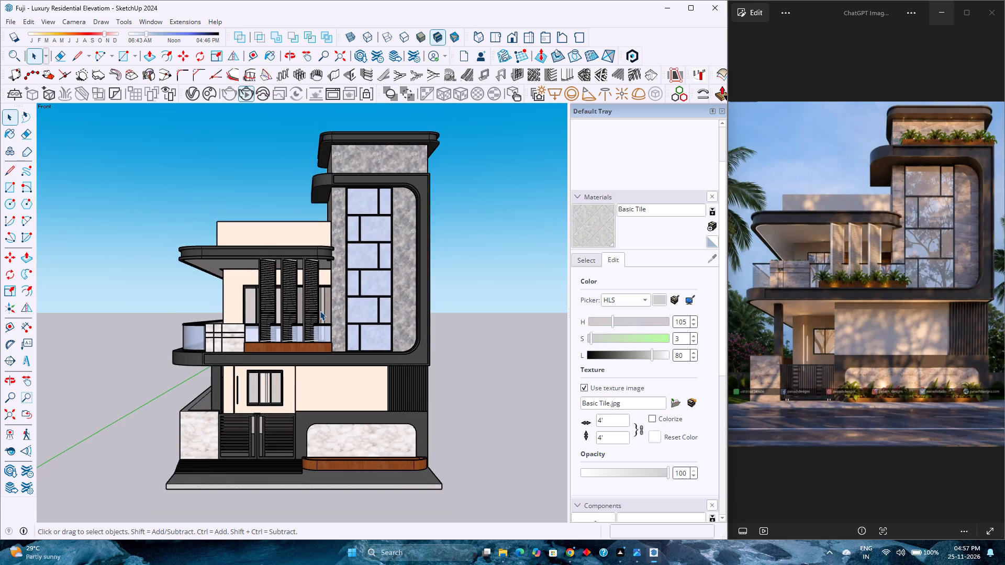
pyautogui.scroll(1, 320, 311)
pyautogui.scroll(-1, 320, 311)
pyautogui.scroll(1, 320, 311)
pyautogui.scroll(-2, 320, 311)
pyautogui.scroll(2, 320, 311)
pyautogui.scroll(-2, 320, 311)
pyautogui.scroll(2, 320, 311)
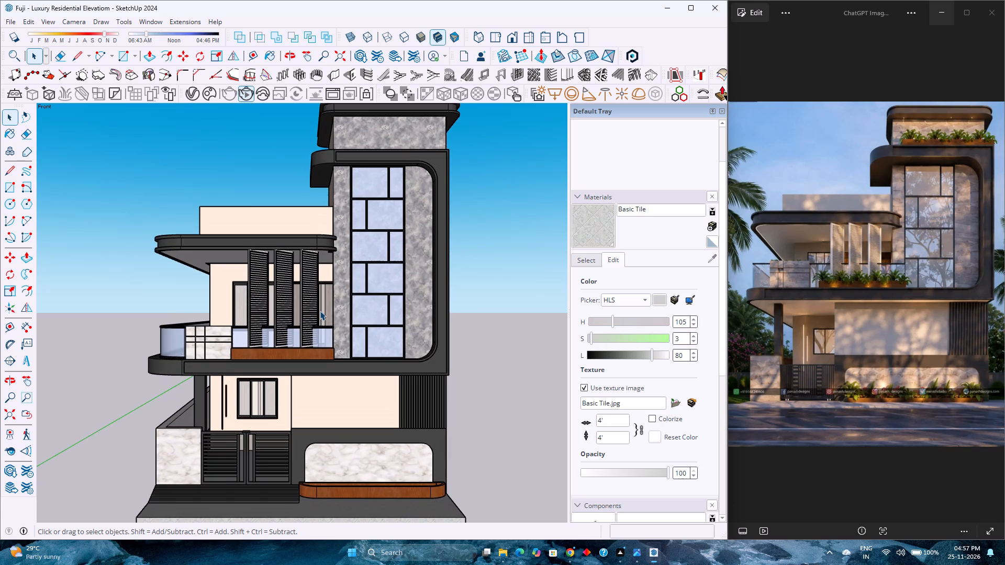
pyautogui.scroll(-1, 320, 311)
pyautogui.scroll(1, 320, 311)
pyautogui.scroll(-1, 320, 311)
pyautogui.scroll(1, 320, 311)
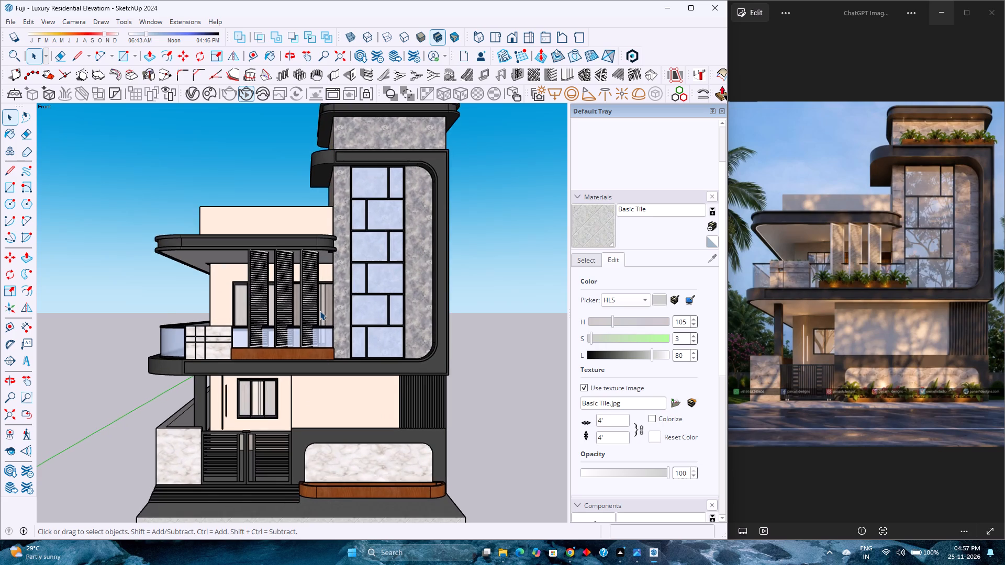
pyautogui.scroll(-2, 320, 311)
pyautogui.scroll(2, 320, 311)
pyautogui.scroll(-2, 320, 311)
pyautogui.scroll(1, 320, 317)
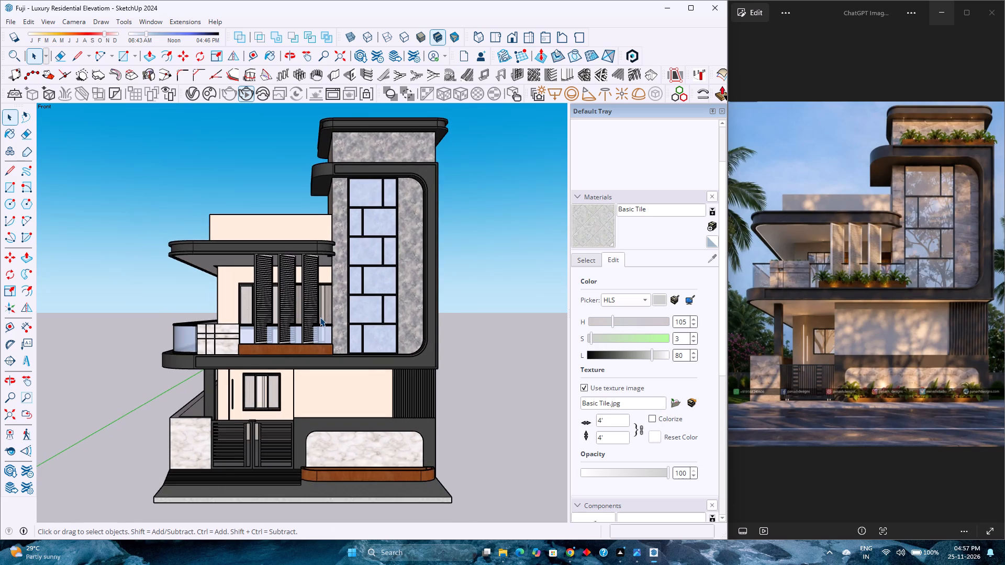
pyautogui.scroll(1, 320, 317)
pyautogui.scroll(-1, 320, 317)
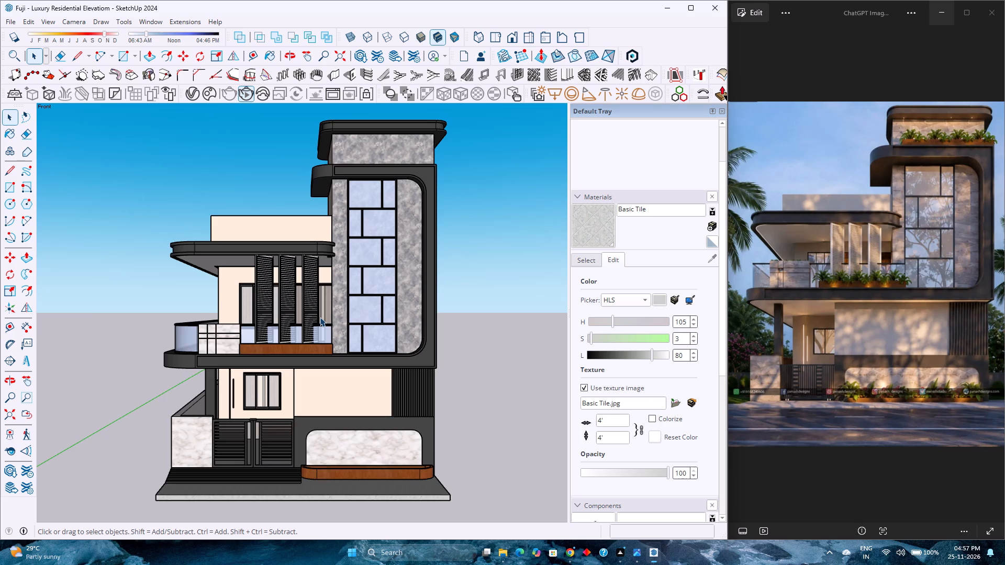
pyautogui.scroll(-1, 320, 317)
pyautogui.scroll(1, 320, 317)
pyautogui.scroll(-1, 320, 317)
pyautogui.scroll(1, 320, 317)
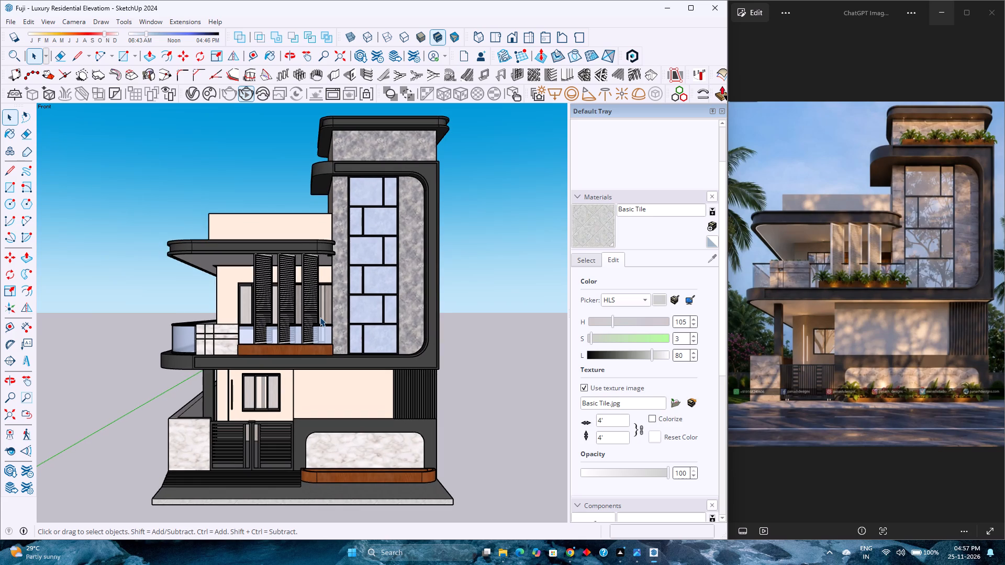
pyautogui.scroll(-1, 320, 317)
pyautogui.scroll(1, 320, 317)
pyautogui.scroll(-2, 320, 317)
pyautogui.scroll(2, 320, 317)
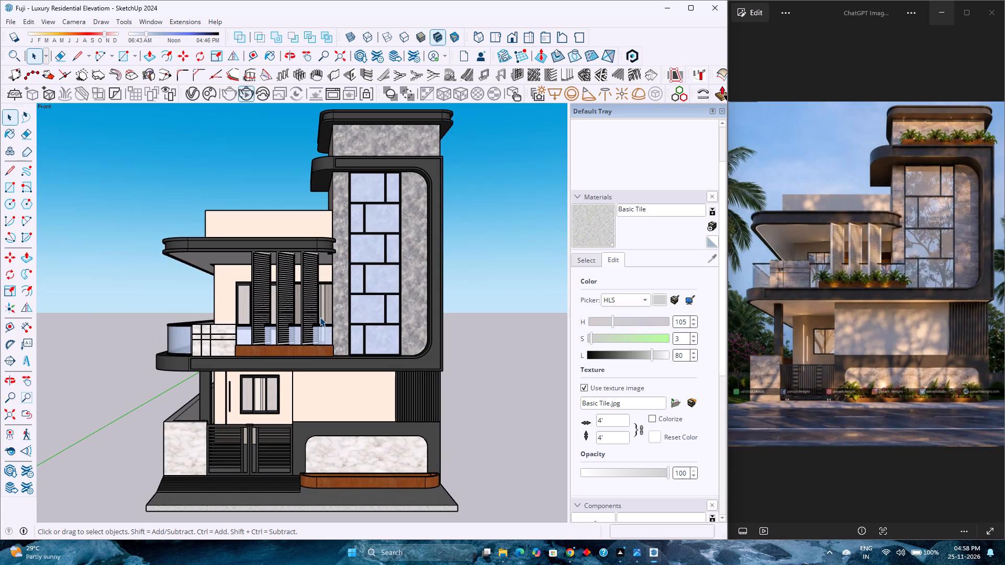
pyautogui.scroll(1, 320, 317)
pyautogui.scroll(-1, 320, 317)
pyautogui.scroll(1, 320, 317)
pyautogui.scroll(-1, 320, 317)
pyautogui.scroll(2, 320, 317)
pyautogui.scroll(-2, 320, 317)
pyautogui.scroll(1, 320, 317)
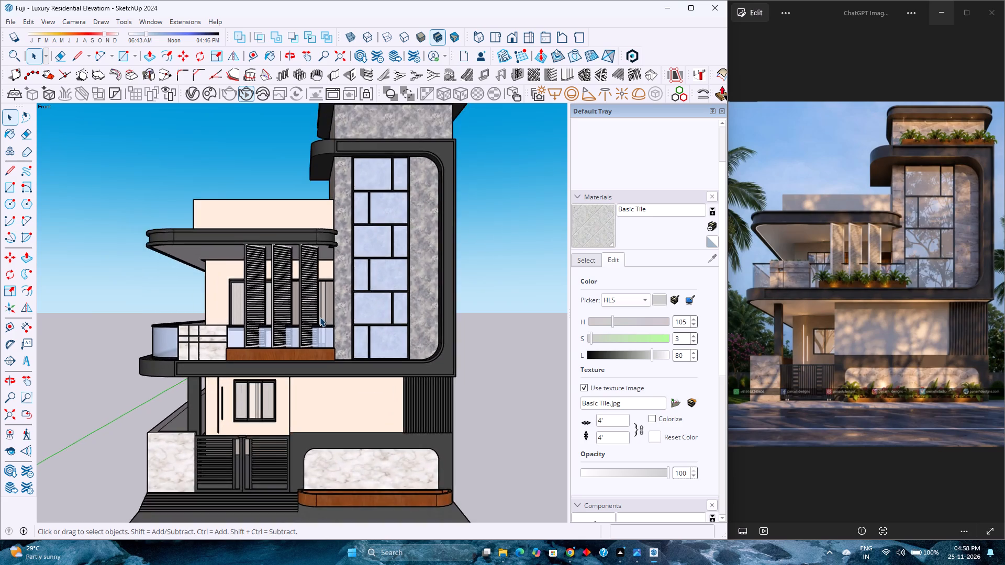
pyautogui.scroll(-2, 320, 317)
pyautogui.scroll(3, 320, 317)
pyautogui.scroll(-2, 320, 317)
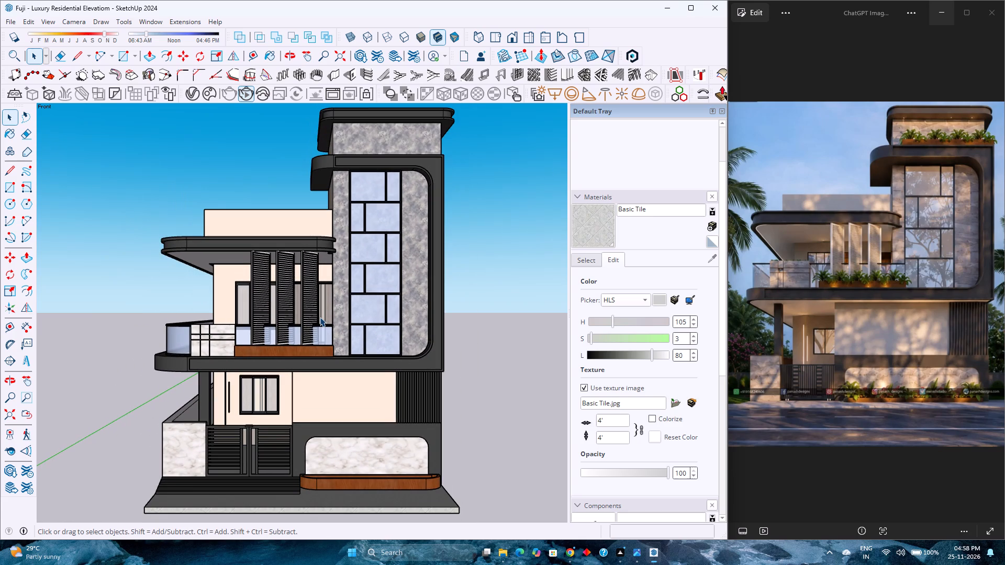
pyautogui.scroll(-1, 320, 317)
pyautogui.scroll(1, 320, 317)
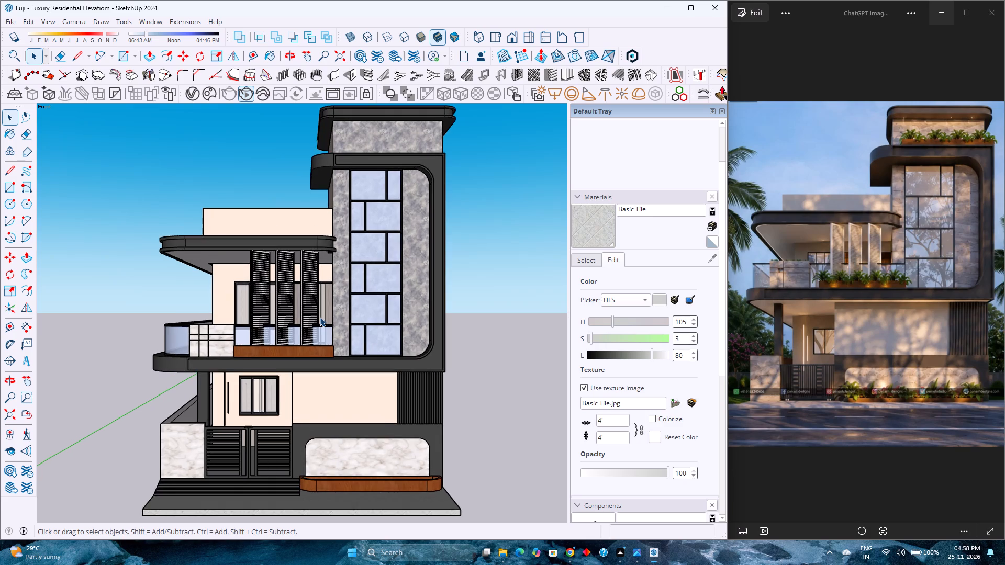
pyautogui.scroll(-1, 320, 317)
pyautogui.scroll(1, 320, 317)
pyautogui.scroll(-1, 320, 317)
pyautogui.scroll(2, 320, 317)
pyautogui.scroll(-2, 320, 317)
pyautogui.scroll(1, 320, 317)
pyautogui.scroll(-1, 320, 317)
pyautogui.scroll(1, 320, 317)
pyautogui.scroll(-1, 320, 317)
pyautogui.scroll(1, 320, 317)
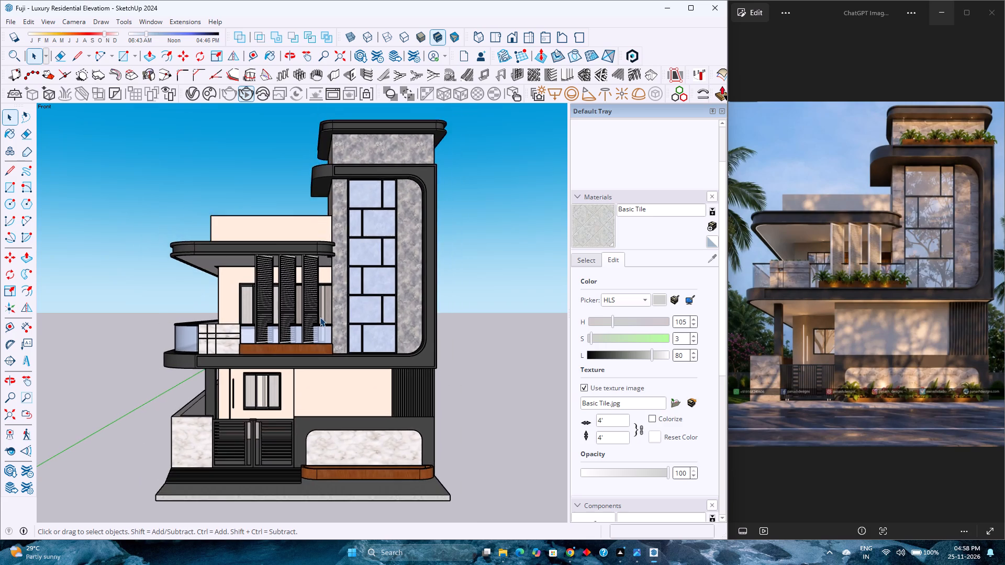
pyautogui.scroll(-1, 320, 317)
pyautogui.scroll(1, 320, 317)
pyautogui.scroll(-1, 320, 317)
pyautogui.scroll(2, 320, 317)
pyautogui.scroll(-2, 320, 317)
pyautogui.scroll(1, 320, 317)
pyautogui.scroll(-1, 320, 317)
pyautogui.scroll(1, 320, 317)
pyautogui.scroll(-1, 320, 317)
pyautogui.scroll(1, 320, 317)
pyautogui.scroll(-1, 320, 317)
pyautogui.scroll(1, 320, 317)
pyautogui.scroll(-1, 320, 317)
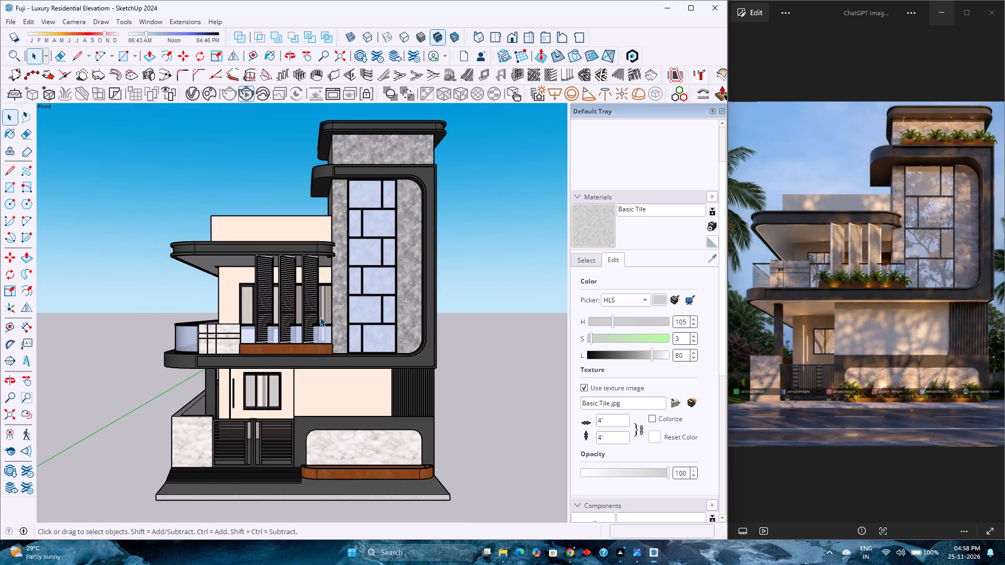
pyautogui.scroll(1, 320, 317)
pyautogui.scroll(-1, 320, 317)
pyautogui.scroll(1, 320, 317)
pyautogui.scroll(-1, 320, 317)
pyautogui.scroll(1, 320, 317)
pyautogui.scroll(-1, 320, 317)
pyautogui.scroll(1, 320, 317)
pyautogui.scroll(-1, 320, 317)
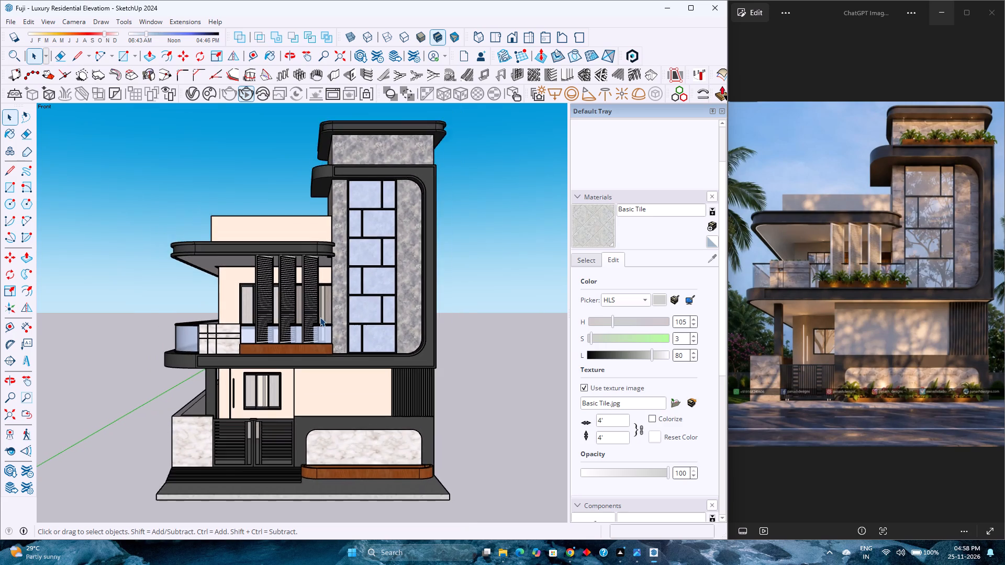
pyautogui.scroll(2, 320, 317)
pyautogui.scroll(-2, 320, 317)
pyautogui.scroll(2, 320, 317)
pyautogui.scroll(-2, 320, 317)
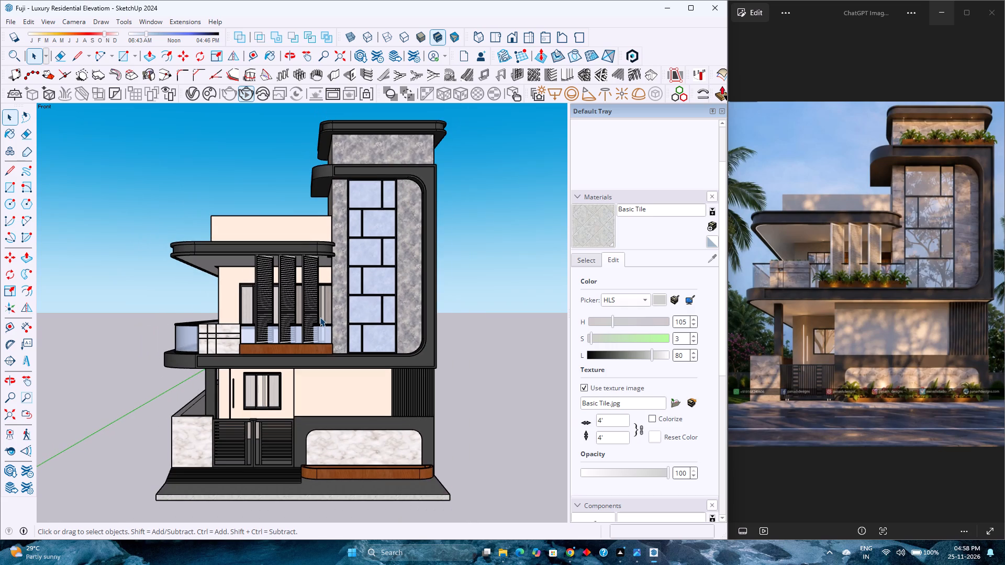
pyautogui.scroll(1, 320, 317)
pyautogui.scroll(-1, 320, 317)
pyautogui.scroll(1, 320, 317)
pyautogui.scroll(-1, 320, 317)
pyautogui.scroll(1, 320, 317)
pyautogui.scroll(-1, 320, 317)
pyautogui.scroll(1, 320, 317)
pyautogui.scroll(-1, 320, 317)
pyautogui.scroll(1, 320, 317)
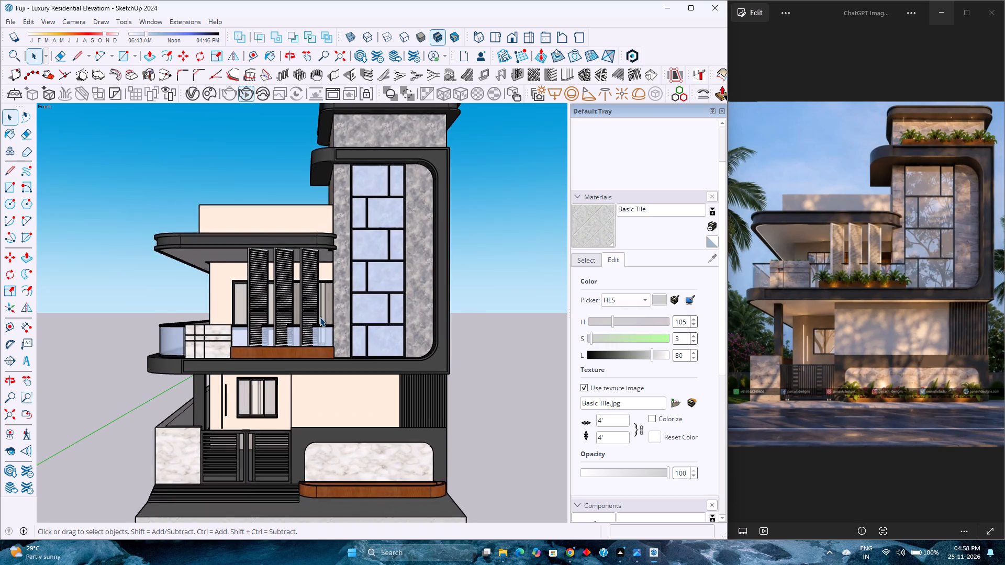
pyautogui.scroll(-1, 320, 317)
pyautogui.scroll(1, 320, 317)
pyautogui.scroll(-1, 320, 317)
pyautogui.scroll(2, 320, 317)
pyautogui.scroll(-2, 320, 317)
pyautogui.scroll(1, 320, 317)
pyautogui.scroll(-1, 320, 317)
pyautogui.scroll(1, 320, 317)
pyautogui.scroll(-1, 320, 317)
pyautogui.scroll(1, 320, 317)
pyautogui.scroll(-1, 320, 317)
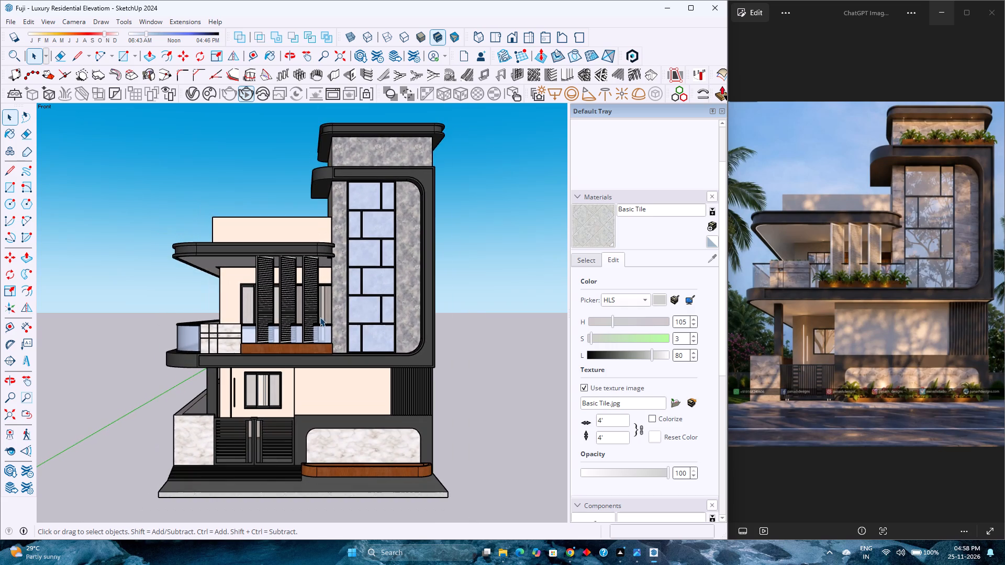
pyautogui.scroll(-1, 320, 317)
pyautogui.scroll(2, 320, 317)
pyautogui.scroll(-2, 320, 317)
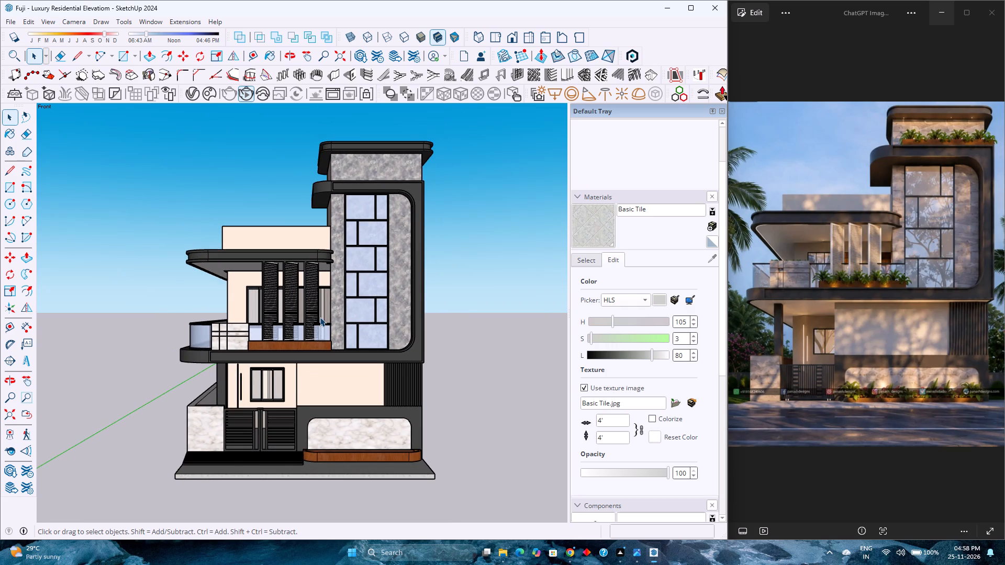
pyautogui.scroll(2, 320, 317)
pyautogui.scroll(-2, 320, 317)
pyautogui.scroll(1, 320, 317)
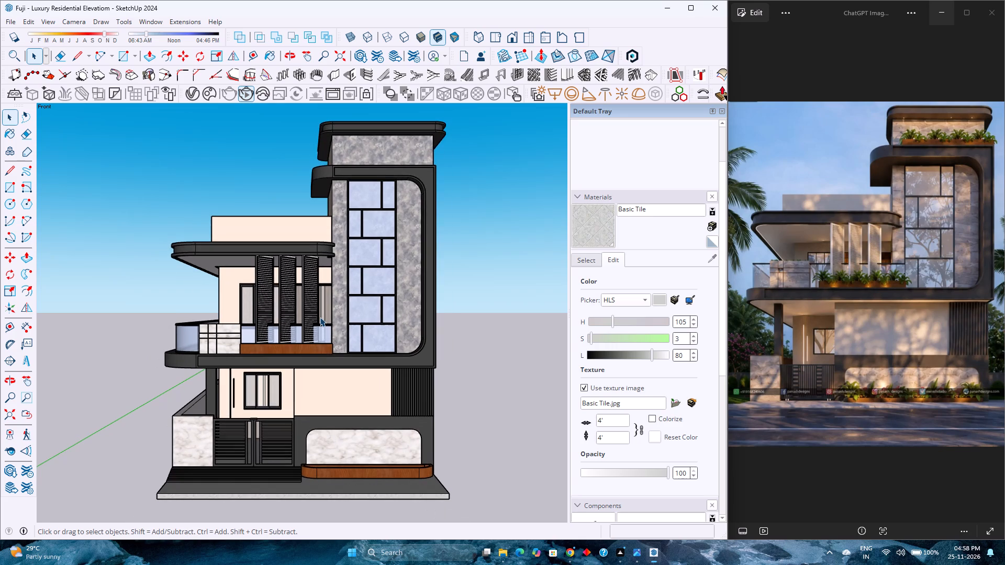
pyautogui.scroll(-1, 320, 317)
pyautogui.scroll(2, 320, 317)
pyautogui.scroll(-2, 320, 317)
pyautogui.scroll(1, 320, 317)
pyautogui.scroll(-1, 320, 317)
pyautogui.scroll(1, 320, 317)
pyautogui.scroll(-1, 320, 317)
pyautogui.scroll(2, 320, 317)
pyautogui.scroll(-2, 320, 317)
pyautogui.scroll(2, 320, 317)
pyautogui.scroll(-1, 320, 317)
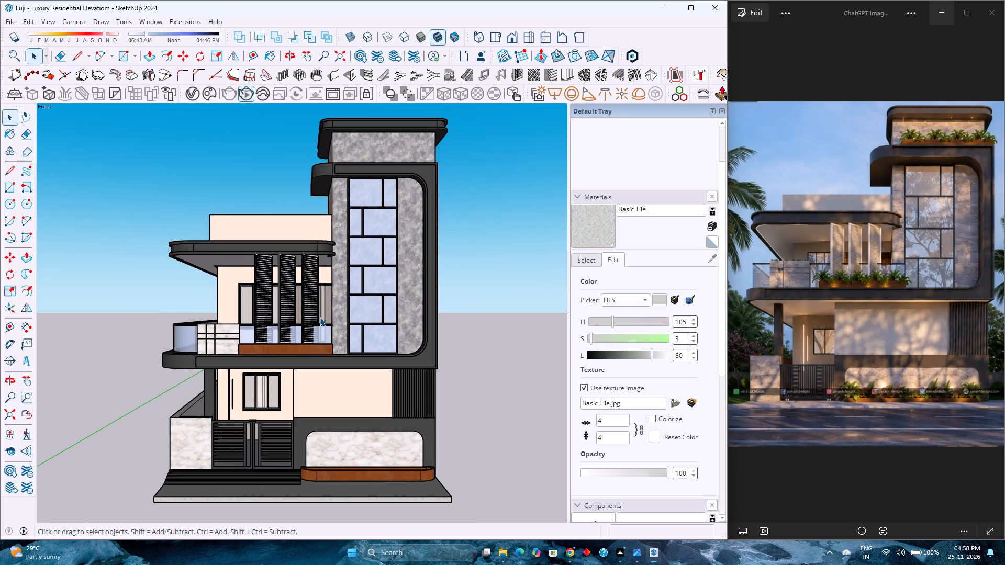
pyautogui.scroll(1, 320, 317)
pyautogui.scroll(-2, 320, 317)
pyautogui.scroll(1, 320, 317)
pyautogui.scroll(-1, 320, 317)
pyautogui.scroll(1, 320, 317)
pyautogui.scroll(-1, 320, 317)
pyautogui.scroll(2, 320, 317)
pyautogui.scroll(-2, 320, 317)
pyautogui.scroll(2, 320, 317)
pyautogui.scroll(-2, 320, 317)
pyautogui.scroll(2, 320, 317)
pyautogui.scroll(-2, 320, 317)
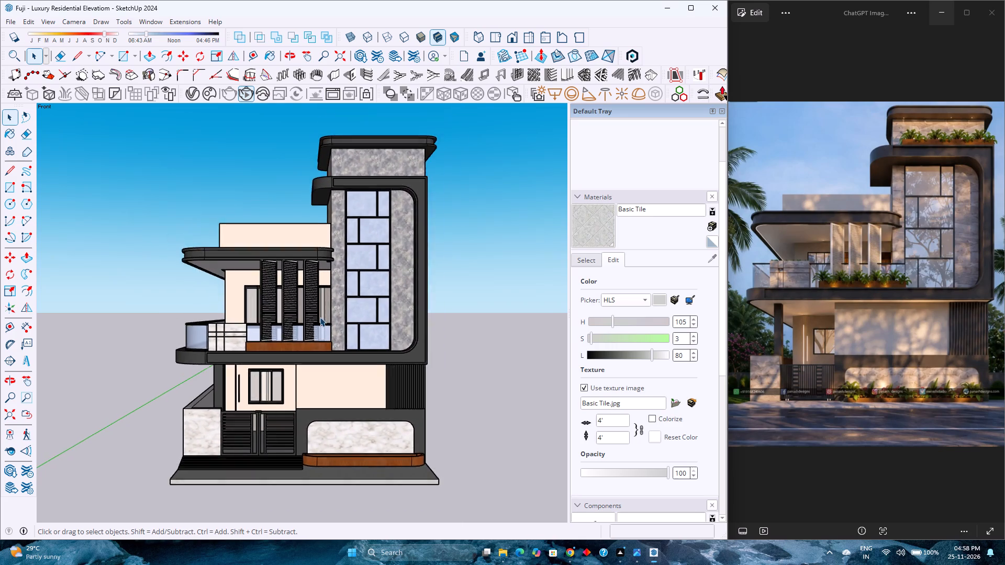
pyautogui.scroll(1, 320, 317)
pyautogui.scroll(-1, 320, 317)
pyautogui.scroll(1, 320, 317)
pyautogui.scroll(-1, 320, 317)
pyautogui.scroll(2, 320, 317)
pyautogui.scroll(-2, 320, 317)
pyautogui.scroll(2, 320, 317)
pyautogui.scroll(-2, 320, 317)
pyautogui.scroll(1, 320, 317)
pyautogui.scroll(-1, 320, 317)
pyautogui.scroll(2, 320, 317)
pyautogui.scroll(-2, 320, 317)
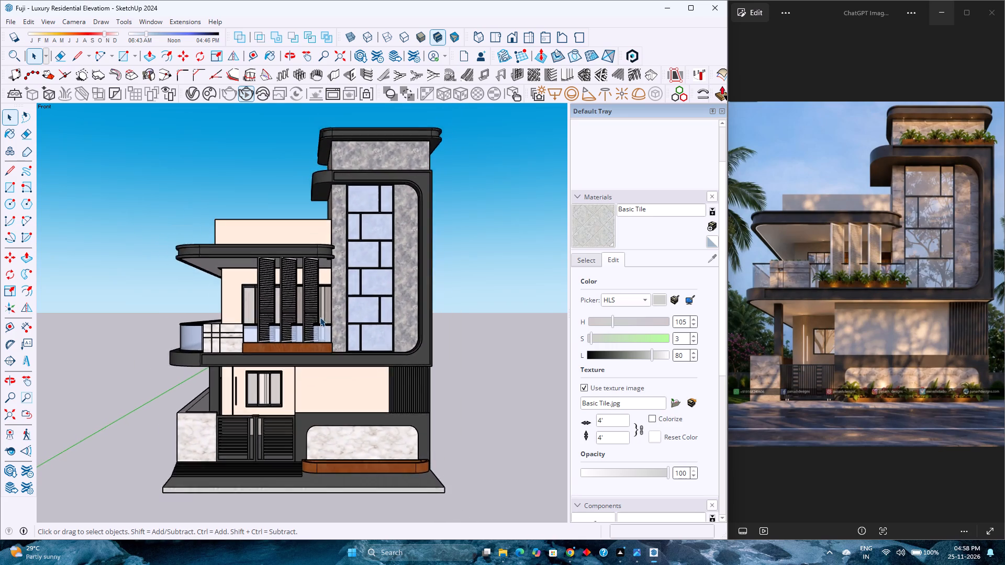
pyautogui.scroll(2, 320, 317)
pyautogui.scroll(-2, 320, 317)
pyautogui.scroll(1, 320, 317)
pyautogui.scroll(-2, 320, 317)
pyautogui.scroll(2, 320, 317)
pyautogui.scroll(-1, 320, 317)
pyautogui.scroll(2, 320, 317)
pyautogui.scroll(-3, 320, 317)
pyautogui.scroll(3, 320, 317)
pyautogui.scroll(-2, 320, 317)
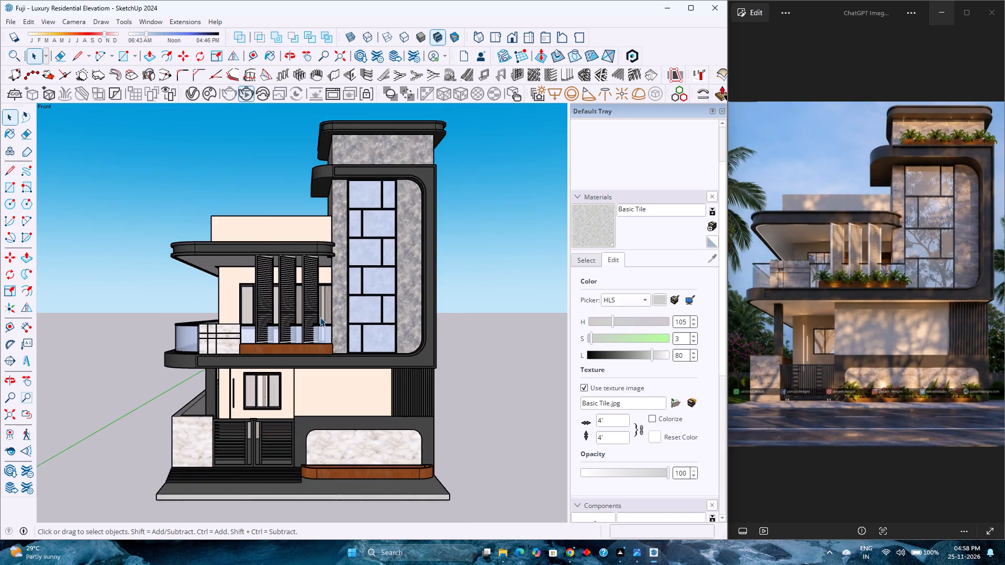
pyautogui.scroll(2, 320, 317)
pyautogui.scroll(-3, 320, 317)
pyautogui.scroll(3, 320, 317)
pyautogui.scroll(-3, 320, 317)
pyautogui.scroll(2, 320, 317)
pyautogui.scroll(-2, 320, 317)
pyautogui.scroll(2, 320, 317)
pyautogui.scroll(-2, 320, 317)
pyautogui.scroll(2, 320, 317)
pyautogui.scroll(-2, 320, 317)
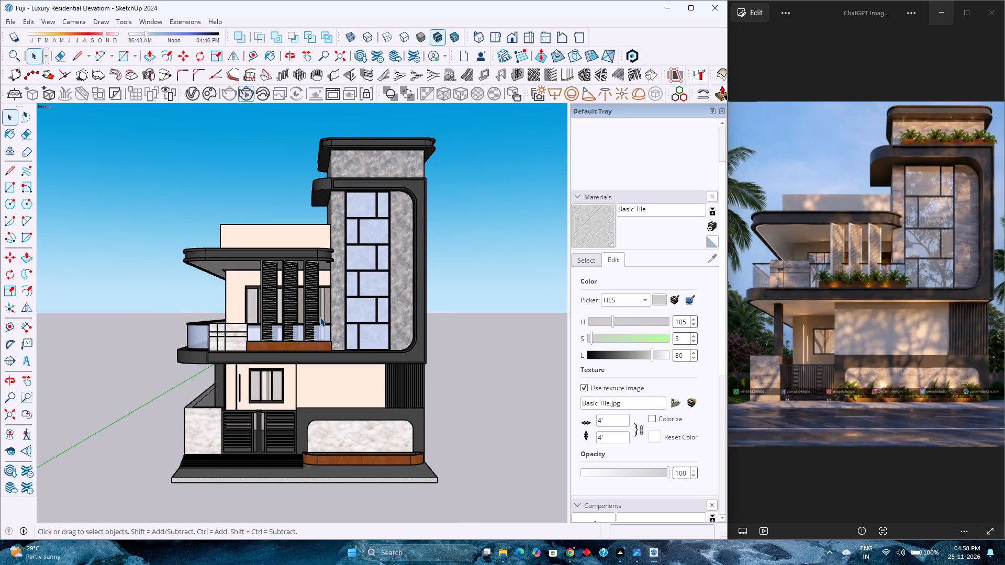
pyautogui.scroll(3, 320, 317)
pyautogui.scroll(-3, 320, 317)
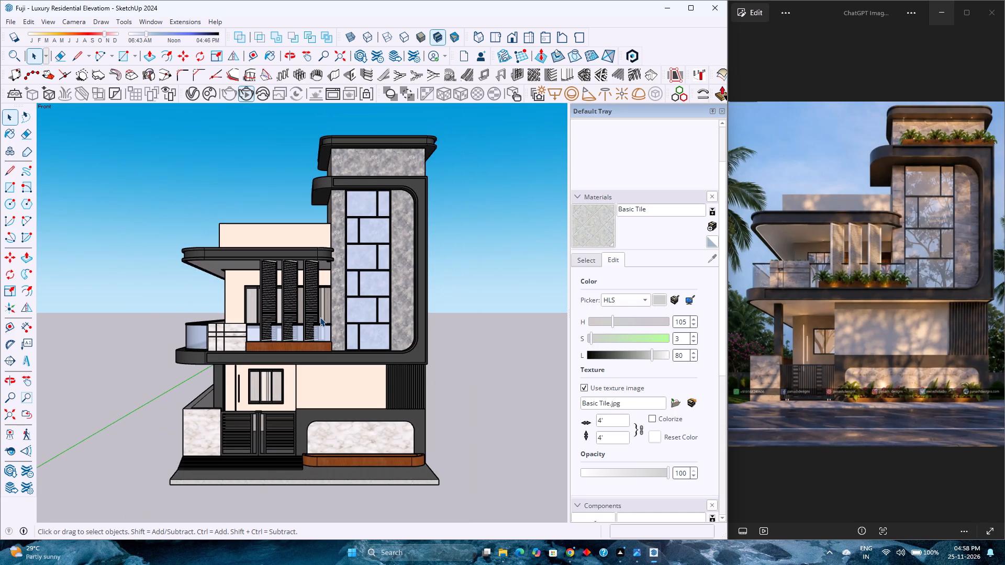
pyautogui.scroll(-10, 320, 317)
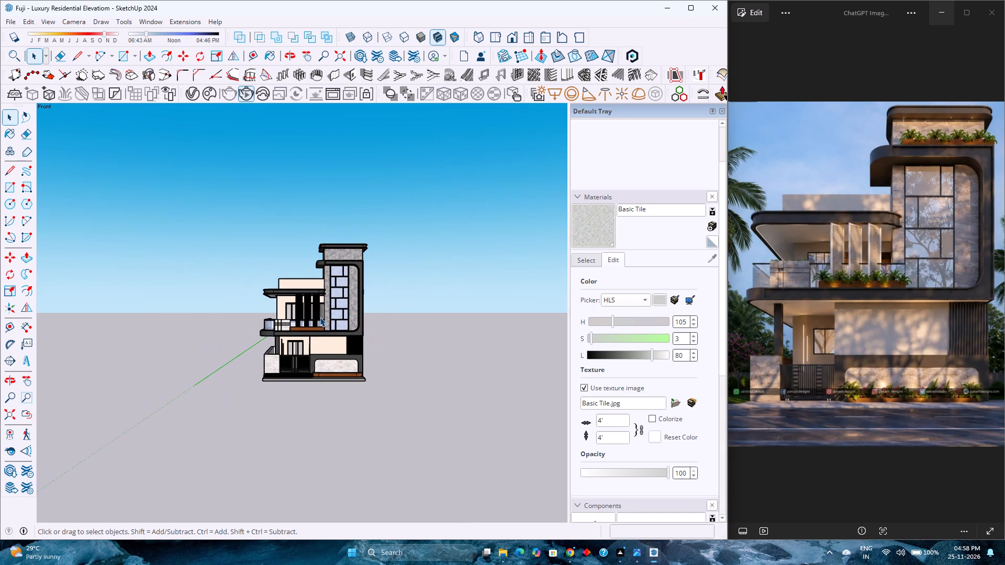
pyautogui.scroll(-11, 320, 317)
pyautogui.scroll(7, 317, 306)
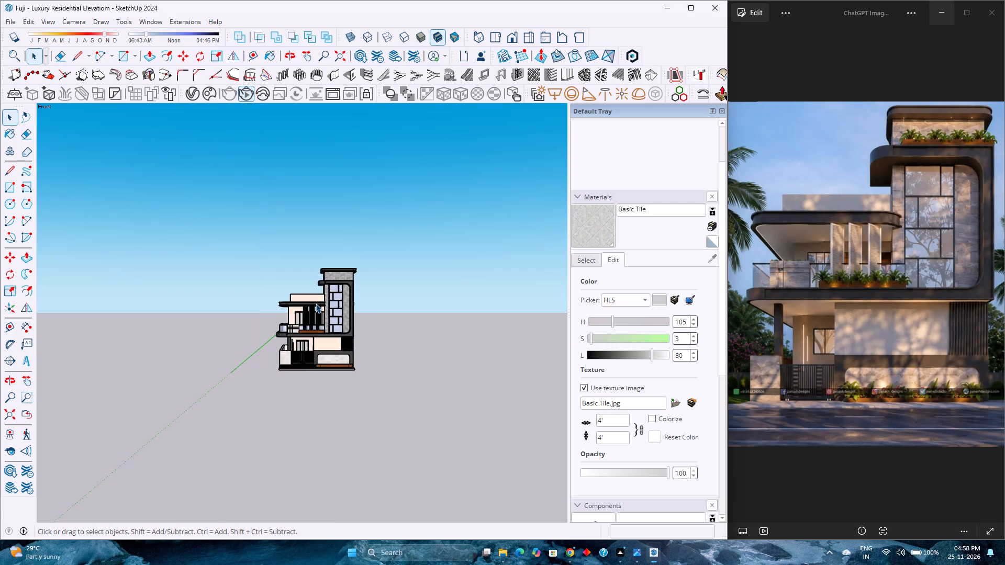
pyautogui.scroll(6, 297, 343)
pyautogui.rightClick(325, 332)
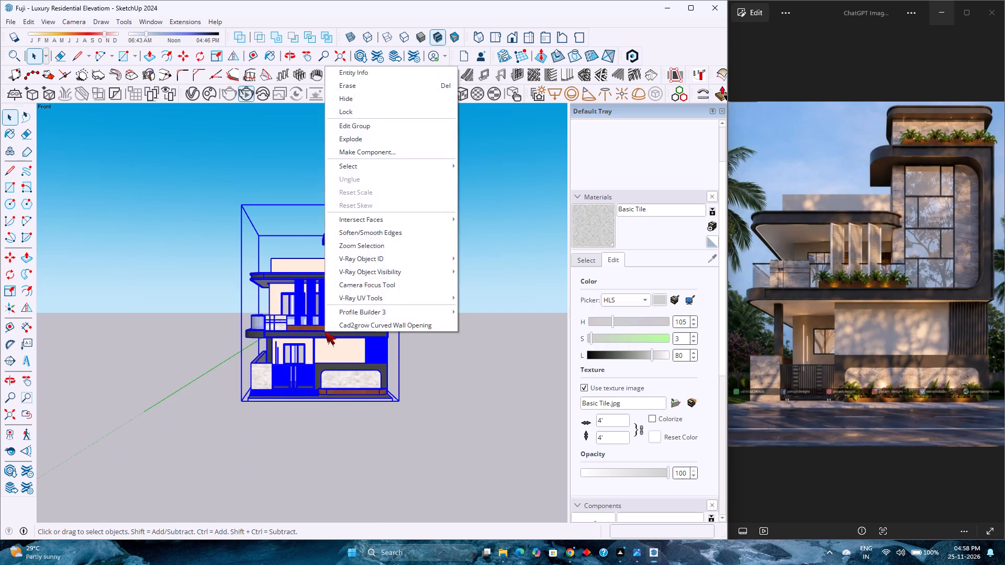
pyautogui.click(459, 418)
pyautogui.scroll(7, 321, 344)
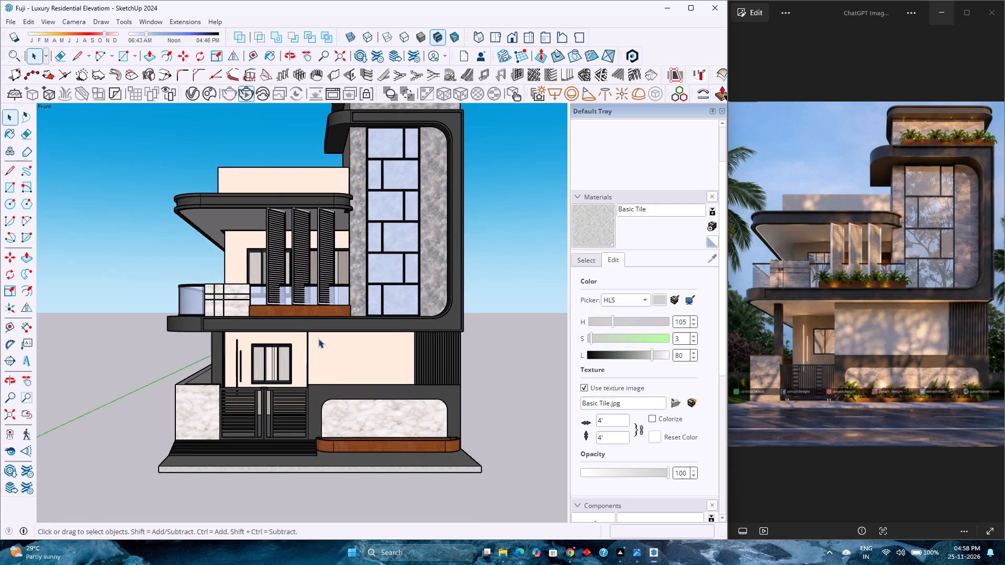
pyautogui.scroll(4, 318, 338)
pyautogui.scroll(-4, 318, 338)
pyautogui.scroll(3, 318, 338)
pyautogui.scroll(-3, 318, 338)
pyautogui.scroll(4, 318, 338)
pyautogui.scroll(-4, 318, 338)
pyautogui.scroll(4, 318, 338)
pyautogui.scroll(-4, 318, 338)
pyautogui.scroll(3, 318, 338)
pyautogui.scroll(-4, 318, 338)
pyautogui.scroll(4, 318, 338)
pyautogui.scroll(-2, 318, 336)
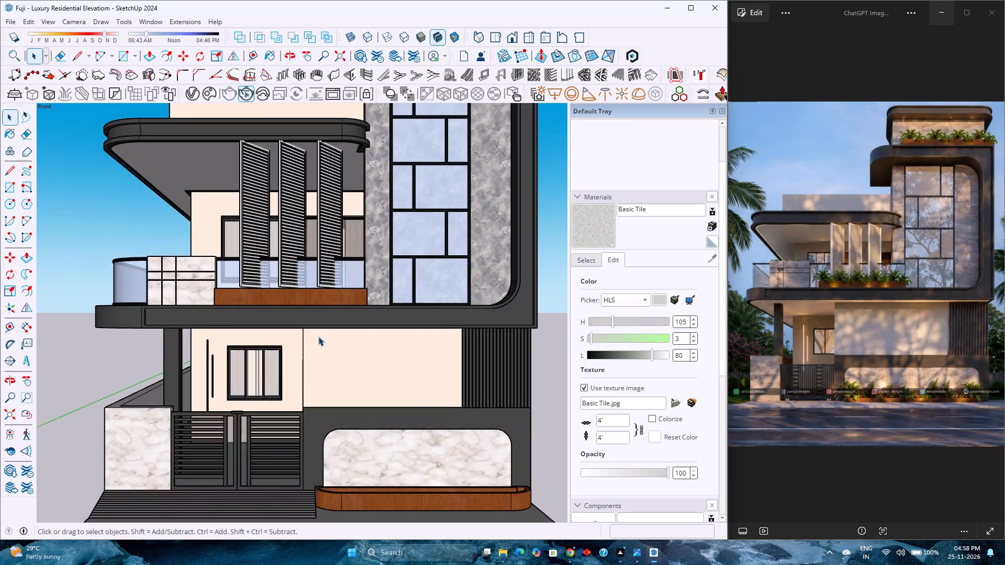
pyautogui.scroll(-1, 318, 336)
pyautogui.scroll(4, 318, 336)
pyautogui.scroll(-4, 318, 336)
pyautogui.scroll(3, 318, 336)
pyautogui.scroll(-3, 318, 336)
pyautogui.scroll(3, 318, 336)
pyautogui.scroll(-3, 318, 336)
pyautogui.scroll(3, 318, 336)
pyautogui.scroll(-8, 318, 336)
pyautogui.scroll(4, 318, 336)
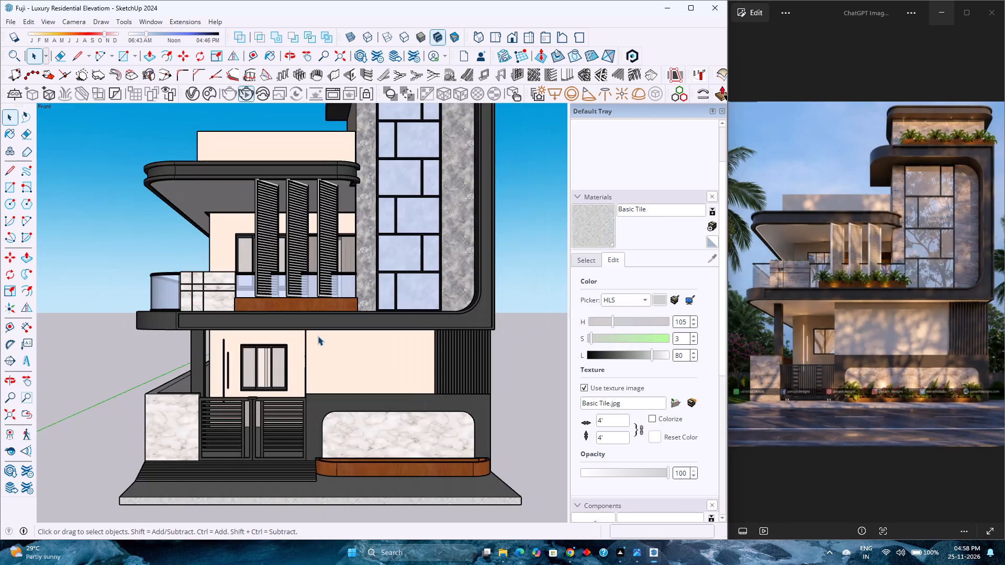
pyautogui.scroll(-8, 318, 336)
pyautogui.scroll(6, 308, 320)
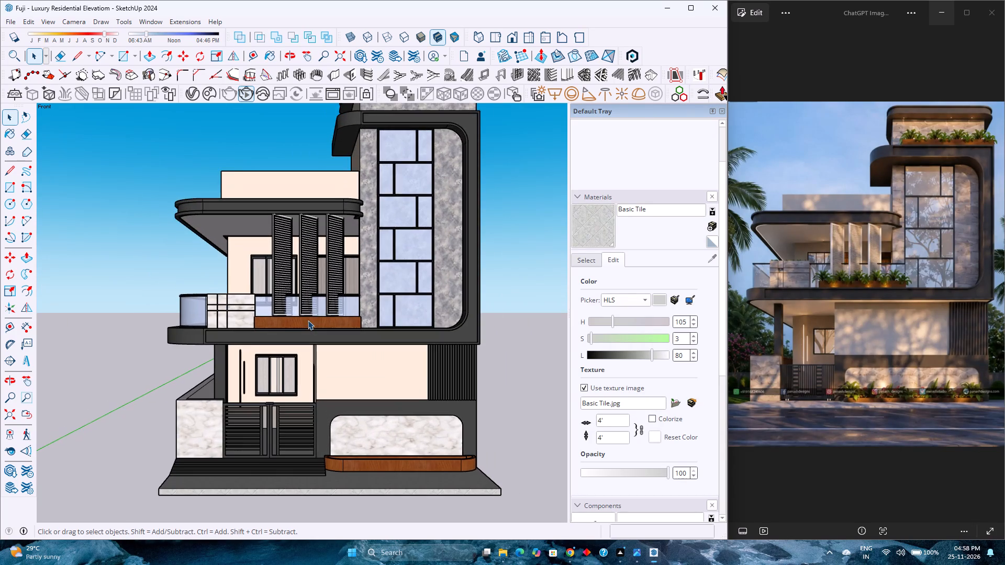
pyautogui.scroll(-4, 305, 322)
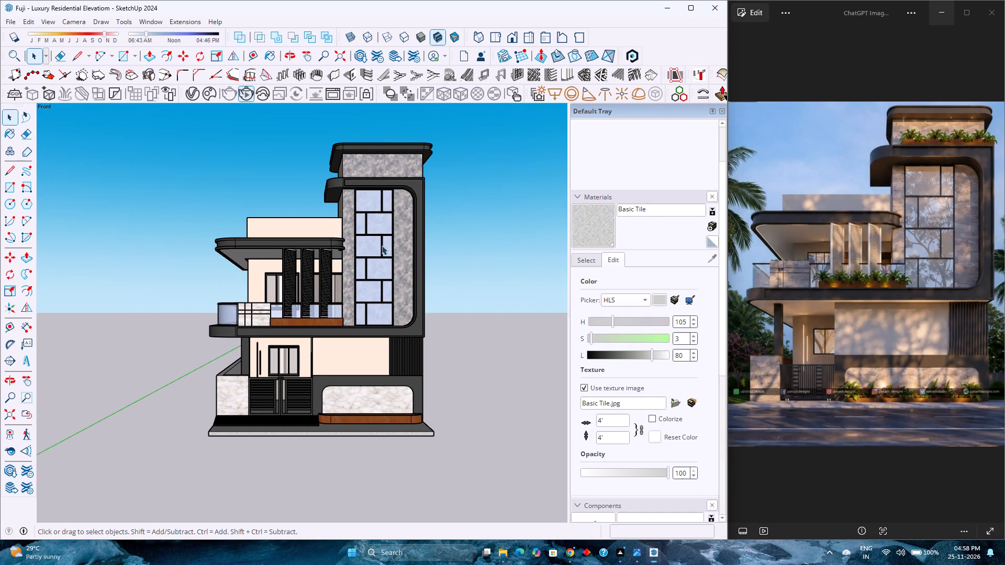
# Restore the standard front view and fit the entire building in it.
pyautogui.click(510, 41)
pyautogui.click(12, 415)
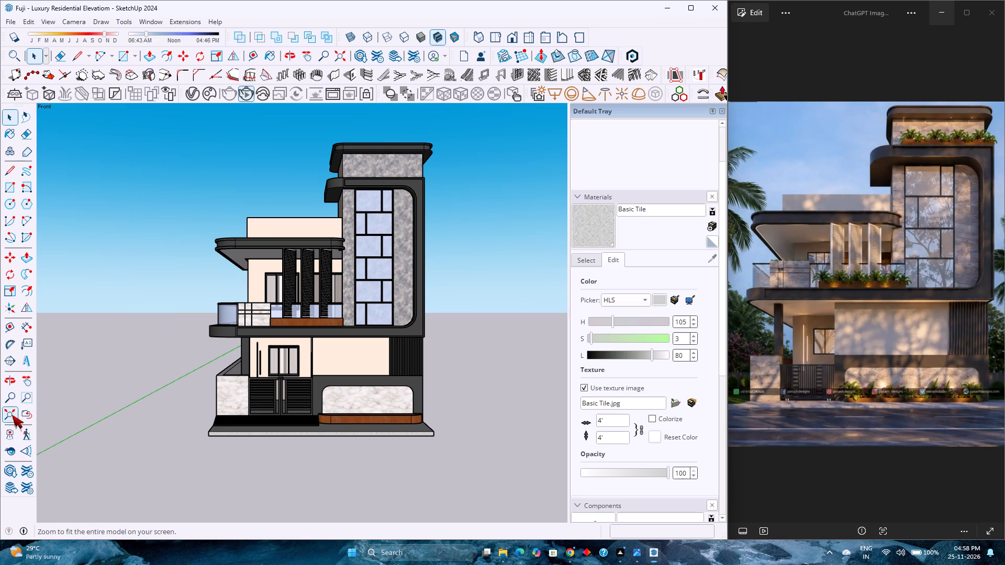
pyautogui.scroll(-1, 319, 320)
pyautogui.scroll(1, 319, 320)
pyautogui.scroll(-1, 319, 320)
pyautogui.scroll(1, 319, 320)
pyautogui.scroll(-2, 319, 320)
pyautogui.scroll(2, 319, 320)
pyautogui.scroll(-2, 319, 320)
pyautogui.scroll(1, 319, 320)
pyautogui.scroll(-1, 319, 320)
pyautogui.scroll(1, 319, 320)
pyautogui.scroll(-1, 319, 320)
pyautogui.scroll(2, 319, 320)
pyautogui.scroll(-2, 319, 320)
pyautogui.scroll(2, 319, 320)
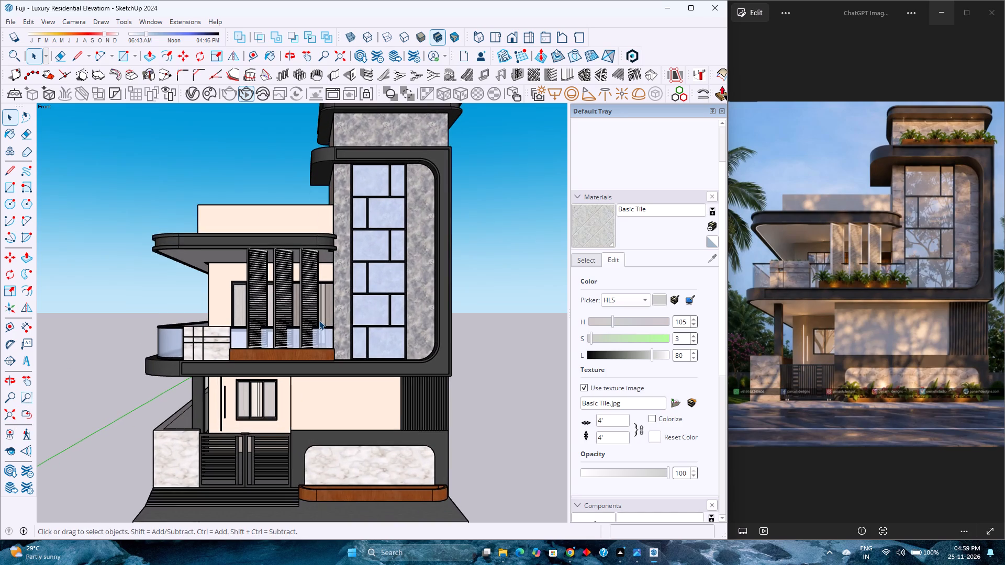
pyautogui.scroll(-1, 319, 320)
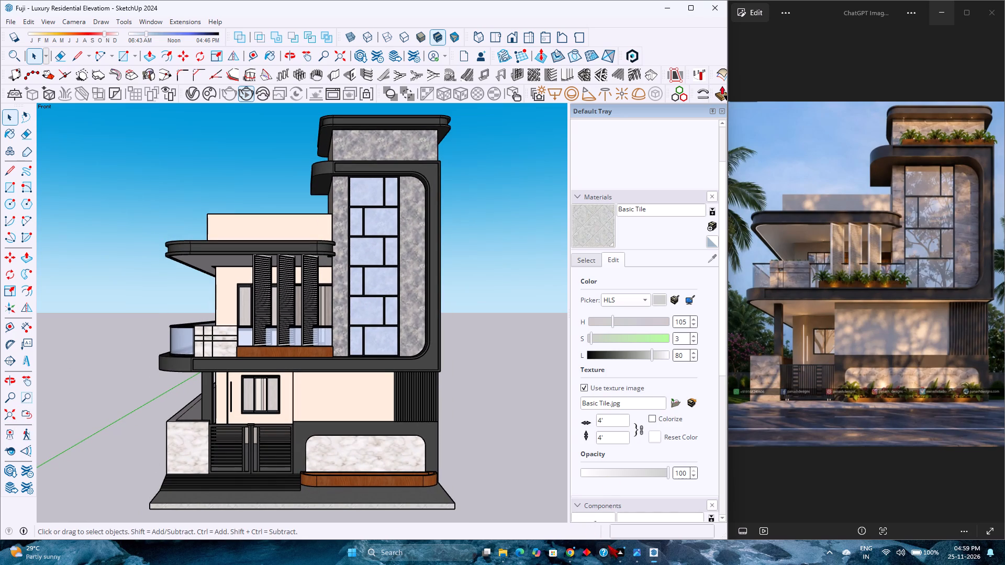
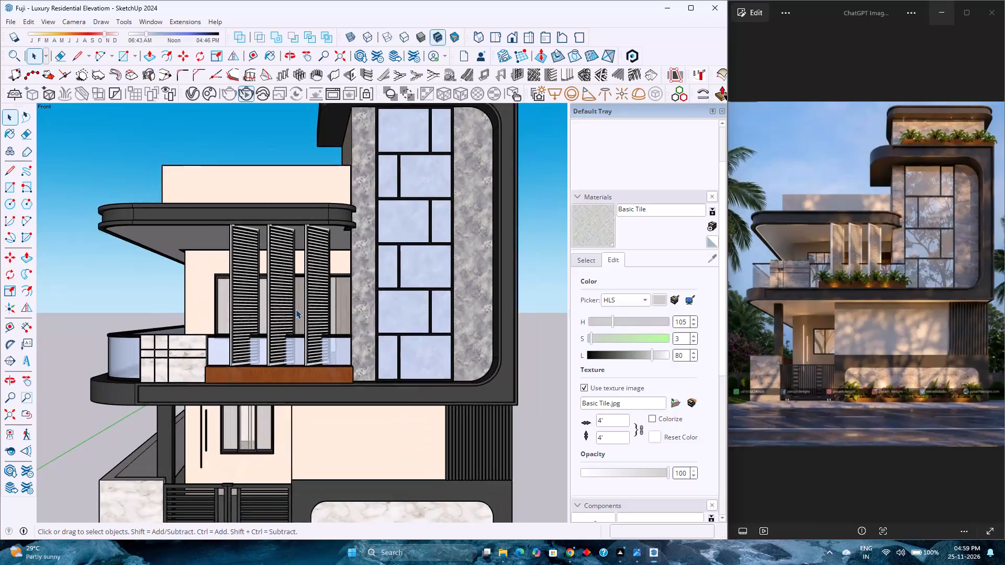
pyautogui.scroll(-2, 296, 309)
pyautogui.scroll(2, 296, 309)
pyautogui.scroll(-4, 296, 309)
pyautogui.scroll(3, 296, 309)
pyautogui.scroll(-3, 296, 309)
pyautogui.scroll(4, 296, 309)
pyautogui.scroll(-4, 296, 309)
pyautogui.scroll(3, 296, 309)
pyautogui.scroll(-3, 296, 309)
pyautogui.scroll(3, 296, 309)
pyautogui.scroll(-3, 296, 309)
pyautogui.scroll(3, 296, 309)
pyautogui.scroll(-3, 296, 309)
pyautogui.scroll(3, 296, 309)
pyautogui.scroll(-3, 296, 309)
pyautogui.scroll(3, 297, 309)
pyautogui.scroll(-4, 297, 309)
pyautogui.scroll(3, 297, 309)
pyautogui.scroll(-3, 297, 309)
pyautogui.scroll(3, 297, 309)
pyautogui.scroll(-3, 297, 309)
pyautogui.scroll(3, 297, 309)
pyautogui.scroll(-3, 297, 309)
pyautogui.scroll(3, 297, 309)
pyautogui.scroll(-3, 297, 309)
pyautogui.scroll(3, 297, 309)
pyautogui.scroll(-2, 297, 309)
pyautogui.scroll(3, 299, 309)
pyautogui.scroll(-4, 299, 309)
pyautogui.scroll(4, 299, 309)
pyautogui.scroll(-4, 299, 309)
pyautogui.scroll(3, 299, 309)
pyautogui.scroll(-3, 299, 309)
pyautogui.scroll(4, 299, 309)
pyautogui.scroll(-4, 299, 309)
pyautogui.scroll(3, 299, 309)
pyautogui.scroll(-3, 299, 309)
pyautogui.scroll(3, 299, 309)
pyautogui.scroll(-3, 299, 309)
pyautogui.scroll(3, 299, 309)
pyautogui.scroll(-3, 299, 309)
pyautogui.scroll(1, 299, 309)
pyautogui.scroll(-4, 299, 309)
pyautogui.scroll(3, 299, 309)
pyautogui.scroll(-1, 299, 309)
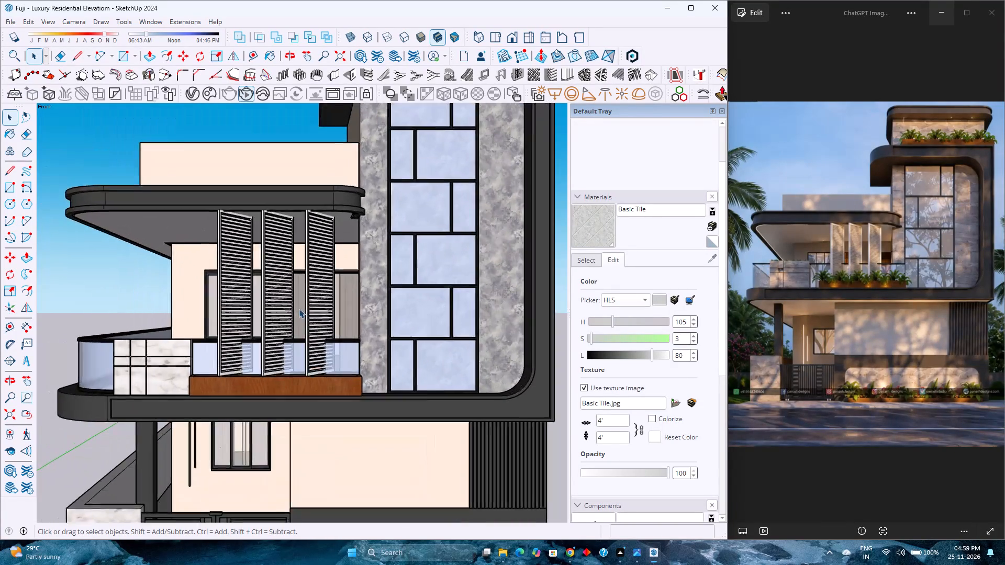
# Examine the building's massing, side walls, balcony and tower materials from both front corners.
pyautogui.scroll(-10, 299, 309)
pyautogui.moveTo(295, 346); pyautogui.dragTo(518, 326, button='middle')
pyautogui.middleClick(518, 326)
pyautogui.scroll(3, 212, 368)
pyautogui.scroll(-4, 206, 368)
pyautogui.scroll(2, 203, 368)
pyautogui.scroll(-2, 203, 368)
pyautogui.scroll(2, 203, 368)
pyautogui.scroll(-2, 203, 368)
pyautogui.scroll(2, 203, 368)
pyautogui.scroll(-2, 203, 368)
pyautogui.scroll(2, 203, 368)
pyautogui.scroll(-3, 203, 368)
pyautogui.scroll(3, 203, 368)
pyautogui.scroll(-3, 203, 368)
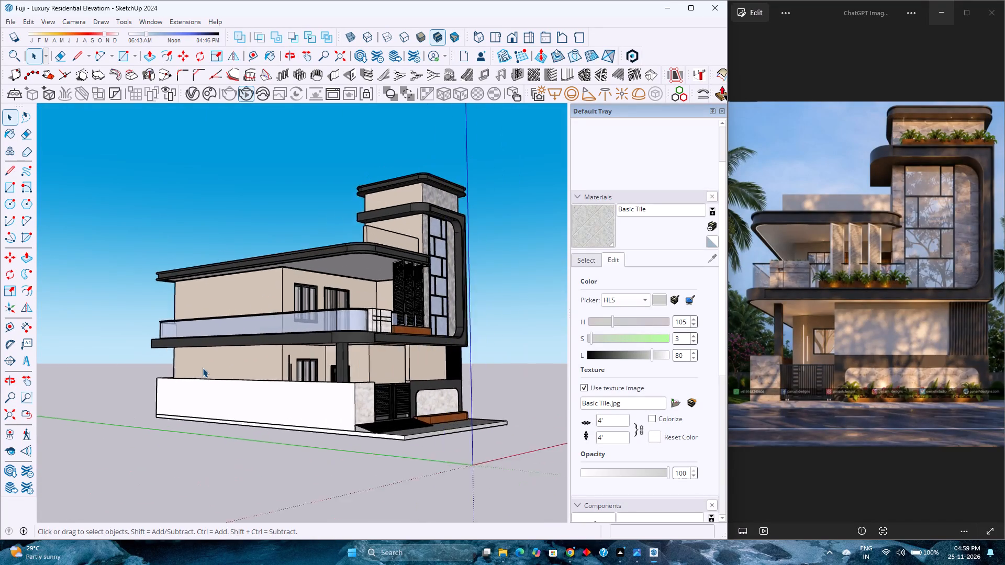
pyautogui.scroll(1, 203, 368)
pyautogui.scroll(-1, 203, 368)
pyautogui.scroll(2, 203, 368)
pyautogui.scroll(-2, 203, 368)
pyautogui.scroll(1, 203, 368)
pyautogui.scroll(-1, 203, 368)
pyautogui.scroll(2, 203, 368)
pyautogui.scroll(-1, 203, 368)
pyautogui.scroll(2, 203, 368)
pyautogui.scroll(-2, 203, 368)
pyautogui.scroll(2, 203, 368)
pyautogui.scroll(-3, 203, 368)
pyautogui.scroll(3, 203, 368)
pyautogui.scroll(-2, 203, 368)
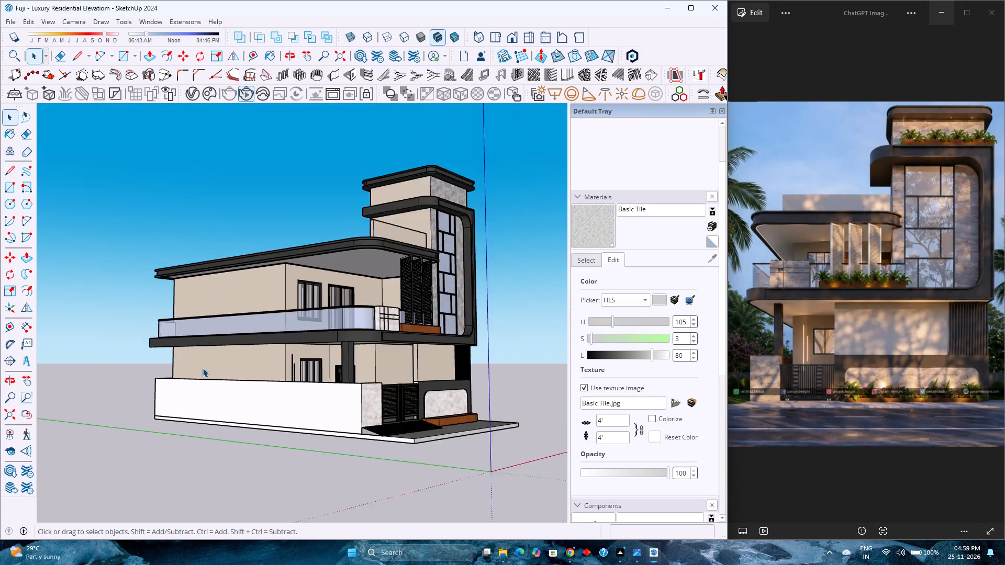
pyautogui.scroll(4, 203, 368)
pyautogui.scroll(-4, 200, 365)
pyautogui.scroll(4, 200, 365)
pyautogui.scroll(-9, 202, 367)
pyautogui.scroll(5, 202, 367)
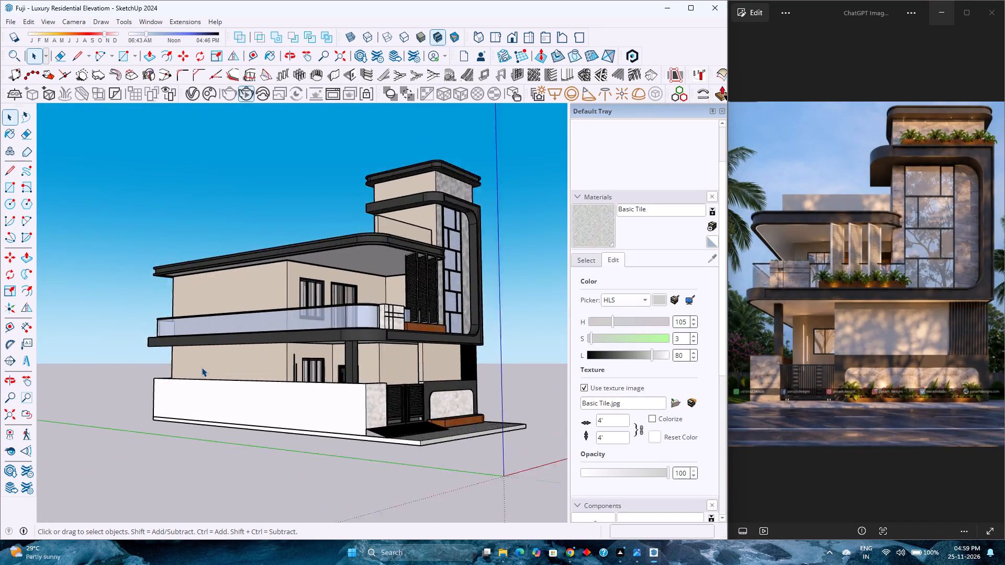
pyautogui.scroll(-5, 202, 367)
pyautogui.scroll(4, 202, 367)
pyautogui.scroll(-4, 202, 367)
pyautogui.scroll(3, 202, 367)
pyautogui.scroll(-3, 202, 367)
pyautogui.scroll(3, 202, 367)
pyautogui.scroll(-3, 202, 367)
pyautogui.scroll(3, 202, 367)
pyautogui.scroll(-4, 202, 367)
pyautogui.scroll(5, 202, 367)
pyautogui.scroll(-4, 202, 367)
pyautogui.scroll(4, 202, 367)
pyautogui.scroll(-4, 202, 367)
pyautogui.scroll(4, 202, 367)
pyautogui.scroll(-4, 202, 367)
pyautogui.scroll(5, 202, 367)
pyautogui.scroll(-6, 202, 366)
pyautogui.scroll(5, 202, 366)
pyautogui.scroll(-4, 202, 366)
pyautogui.scroll(4, 202, 366)
pyautogui.scroll(-5, 202, 366)
pyautogui.scroll(5, 202, 366)
pyautogui.scroll(-5, 202, 366)
pyautogui.scroll(5, 202, 366)
pyautogui.scroll(-4, 202, 366)
pyautogui.scroll(4, 202, 366)
pyautogui.scroll(-7, 202, 366)
pyautogui.scroll(3, 364, 344)
pyautogui.scroll(-3, 361, 344)
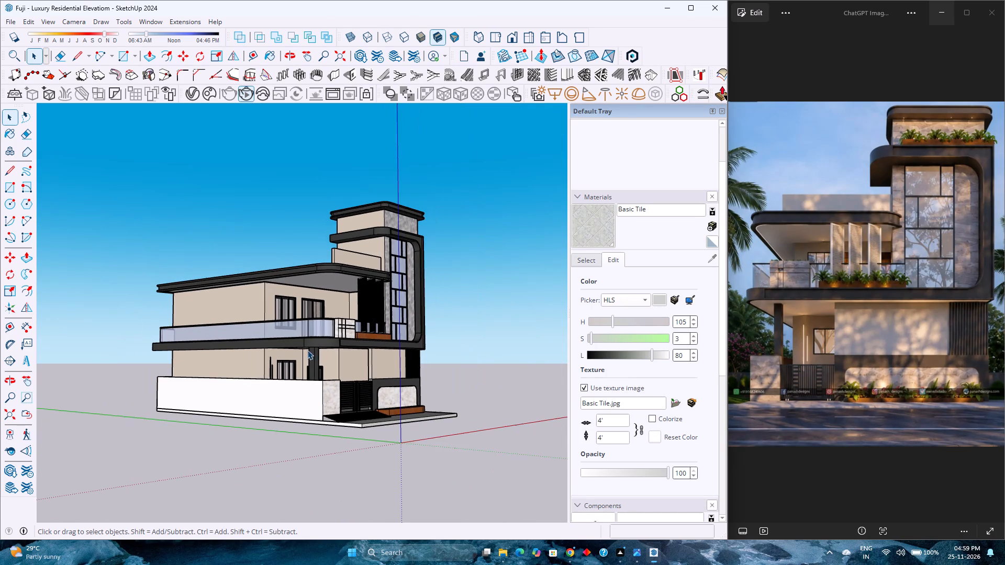
pyautogui.scroll(4, 203, 317)
pyautogui.scroll(-2, 193, 319)
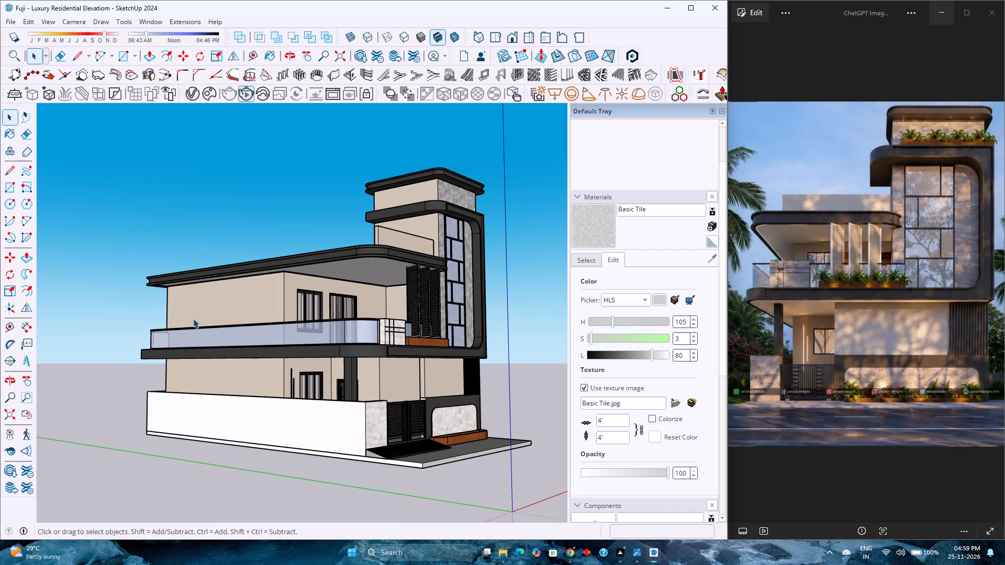
pyautogui.moveTo(193, 319); pyautogui.dragTo(202, 313)
pyautogui.moveTo(224, 349); pyautogui.dragTo(258, 297)
pyautogui.moveTo(312, 329); pyautogui.dragTo(178, 347, button='middle')
pyautogui.middleClick(178, 347)
pyautogui.scroll(-4, 178, 347)
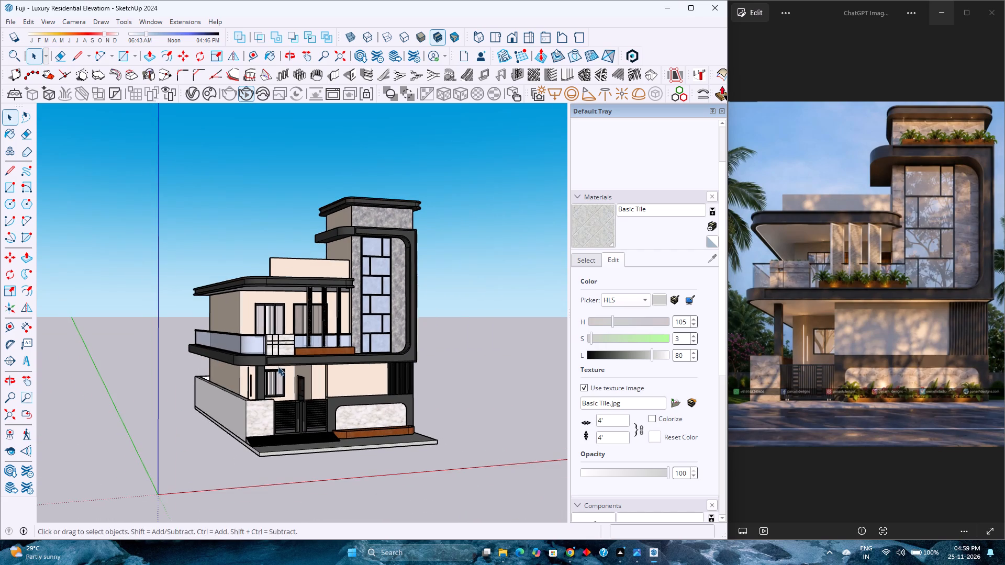
pyautogui.moveTo(278, 368); pyautogui.dragTo(82, 344, button='middle')
pyautogui.middleClick(82, 344)
pyautogui.scroll(3, 84, 343)
pyautogui.scroll(-3, 84, 343)
pyautogui.moveTo(162, 367); pyautogui.dragTo(98, 360, button='middle')
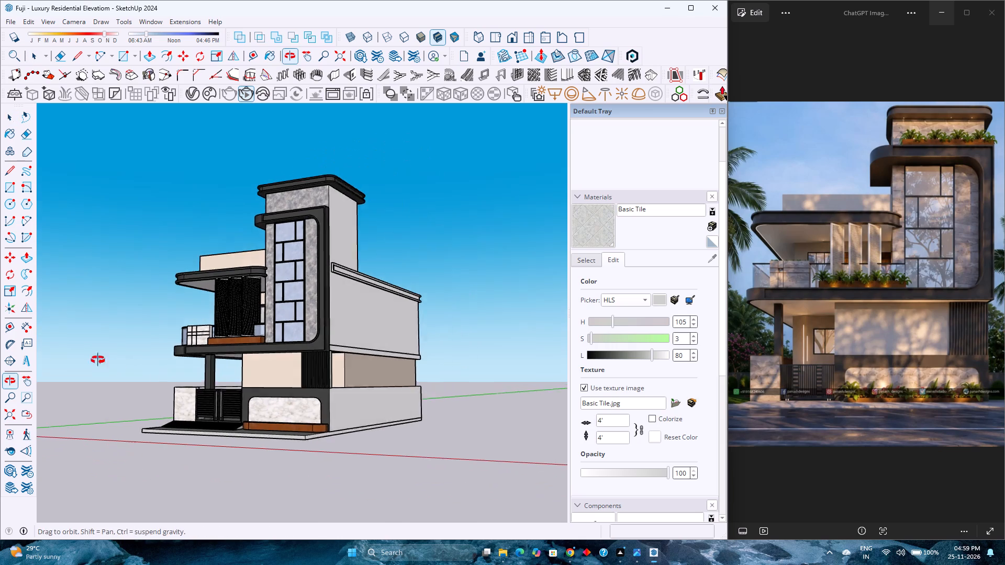
pyautogui.moveTo(98, 360); pyautogui.dragTo(79, 357, button='middle')
pyautogui.middleClick(79, 357)
pyautogui.scroll(4, 79, 357)
pyautogui.scroll(-3, 81, 355)
pyautogui.scroll(2, 81, 355)
pyautogui.scroll(-1, 135, 279)
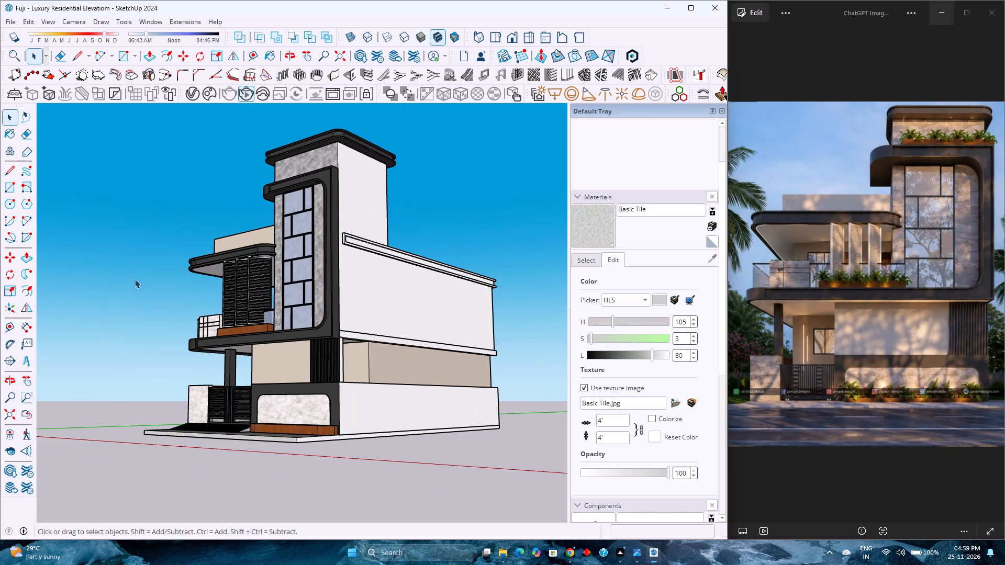
pyautogui.scroll(2, 155, 250)
pyautogui.scroll(-2, 155, 251)
pyautogui.scroll(2, 155, 251)
pyautogui.scroll(-1, 155, 253)
pyautogui.scroll(2, 155, 253)
pyautogui.scroll(-2, 155, 253)
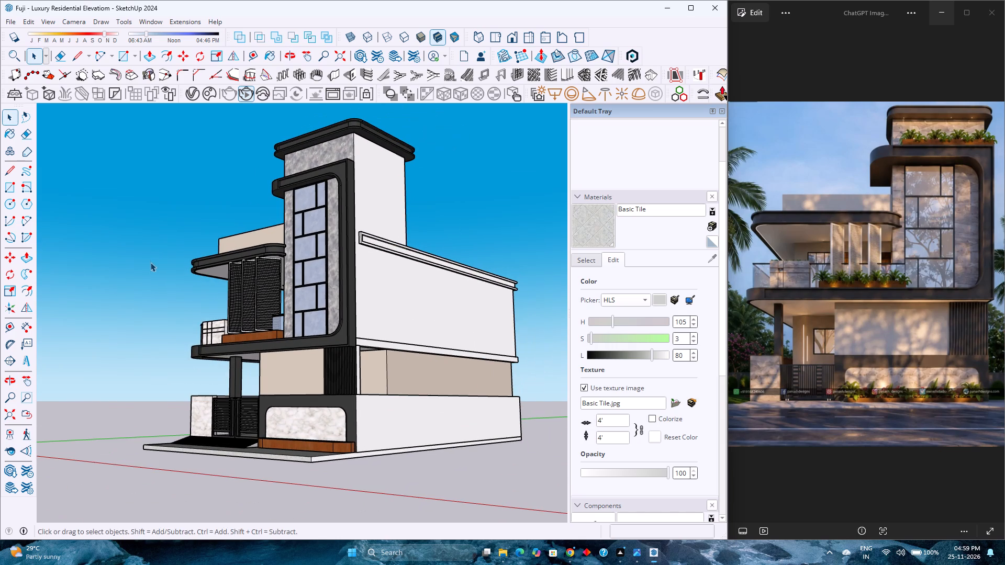
# Restore the standard front view and fit the whole building in it.
pyautogui.click(506, 43)
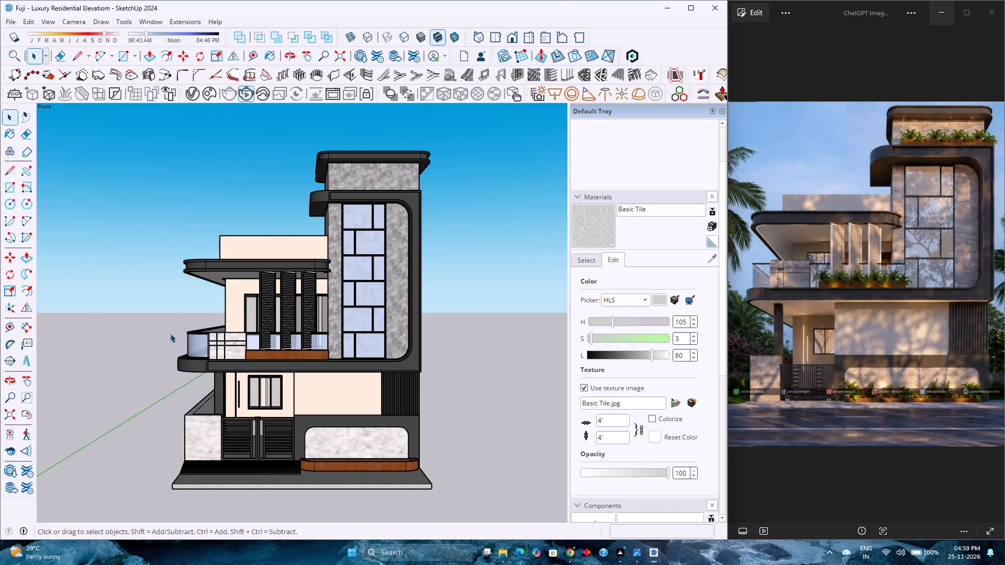
pyautogui.click(12, 415)
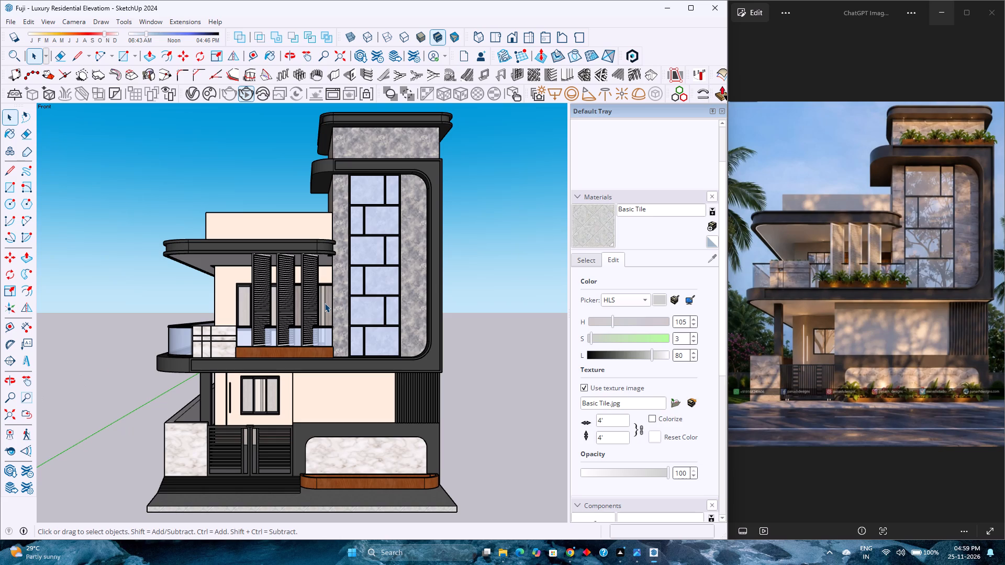
pyautogui.scroll(-1, 325, 303)
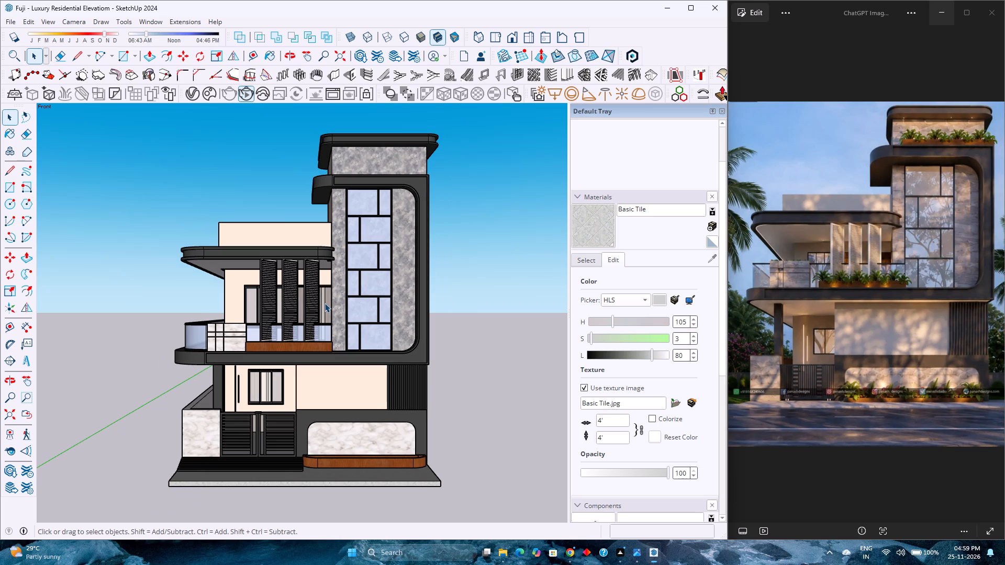
pyautogui.scroll(1, 325, 303)
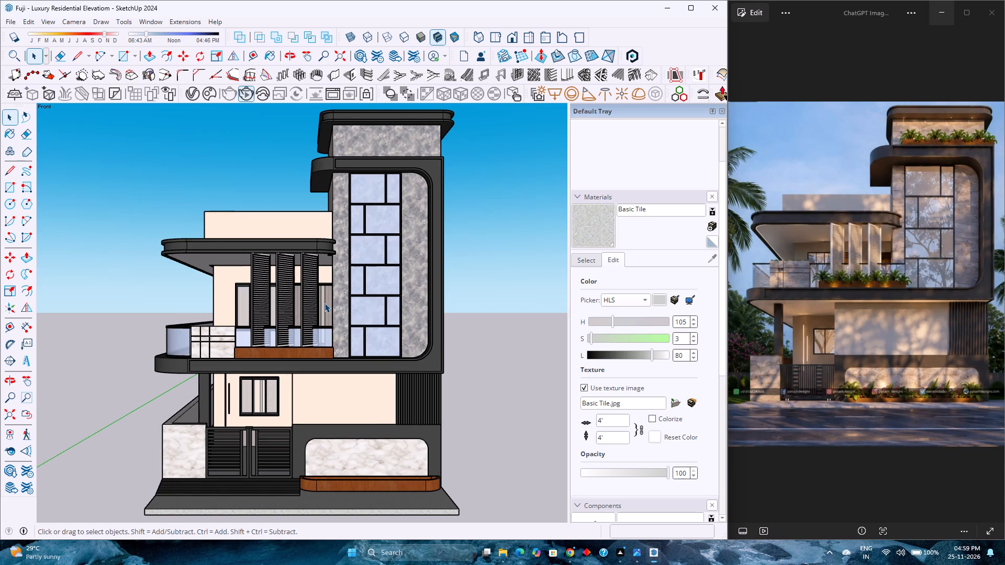
pyautogui.scroll(-2, 325, 303)
pyautogui.scroll(2, 325, 303)
pyautogui.scroll(-2, 336, 292)
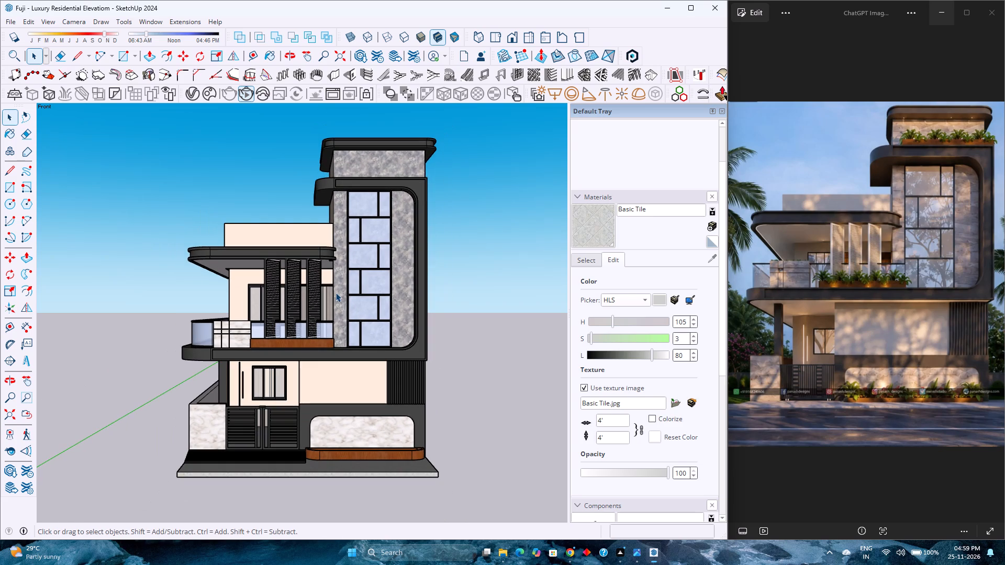
# Inside the tower frame group, draw a rectangle about 9' 11" long covering the frame's top ledge in front of the stone wall.
pyautogui.moveTo(375, 225); pyautogui.dragTo(363, 321, button='middle')
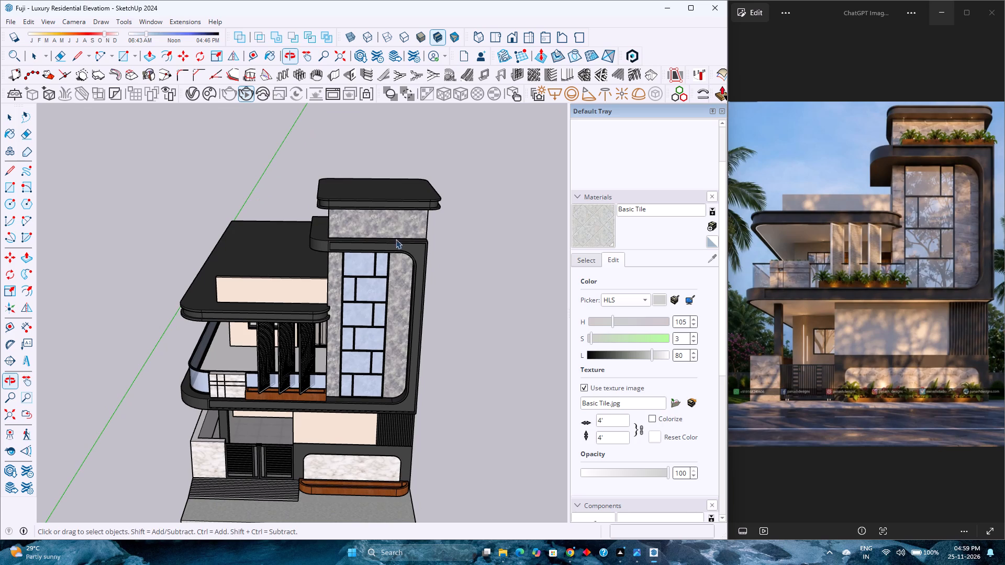
pyautogui.scroll(4, 412, 202)
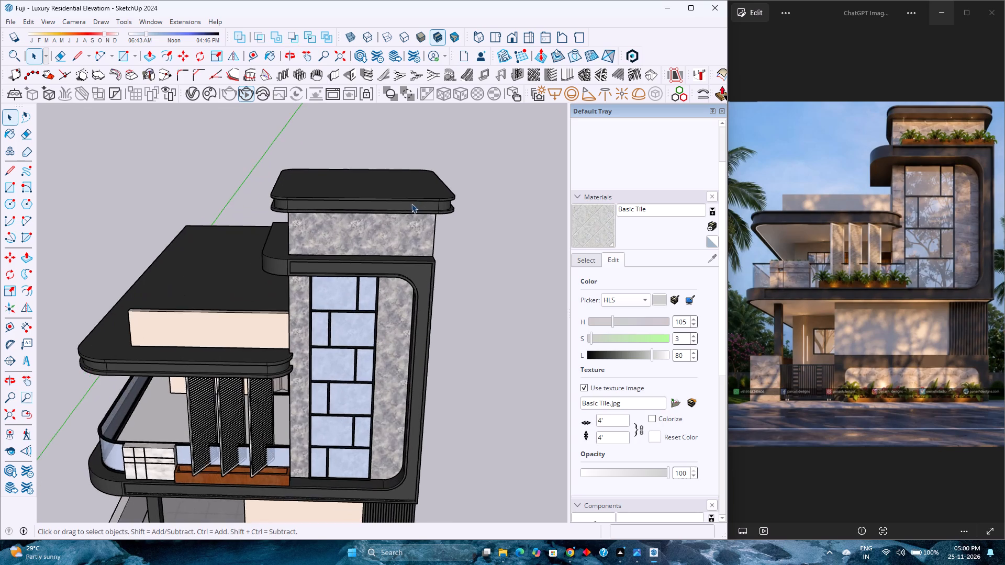
pyautogui.scroll(4, 410, 205)
pyautogui.rightClick(410, 205)
pyautogui.doubleClick(336, 283)
pyautogui.scroll(4, 336, 283)
pyautogui.doubleClick(339, 280)
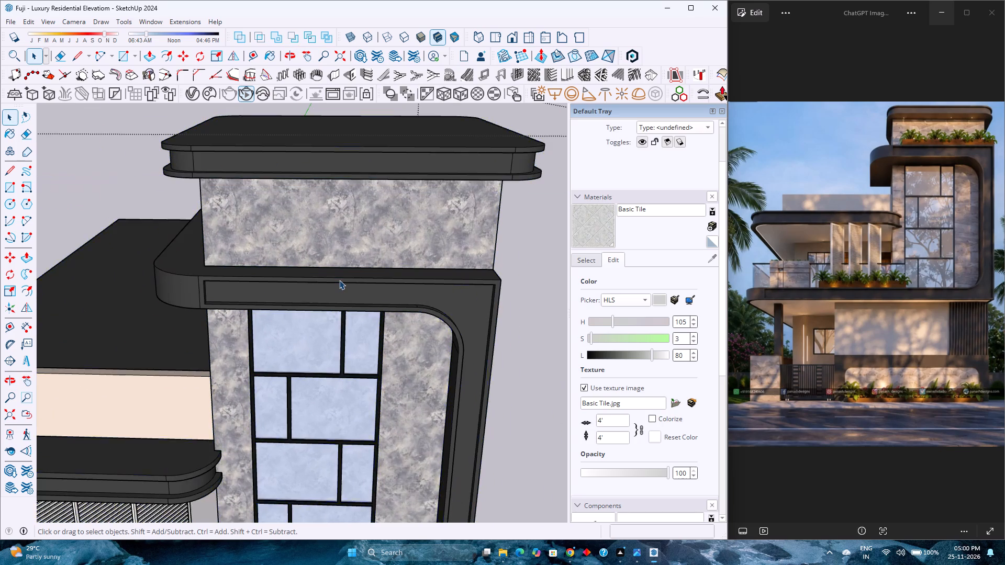
pyautogui.scroll(5, 339, 280)
pyautogui.moveTo(339, 281); pyautogui.dragTo(476, 366, button='middle')
pyautogui.click(338, 258)
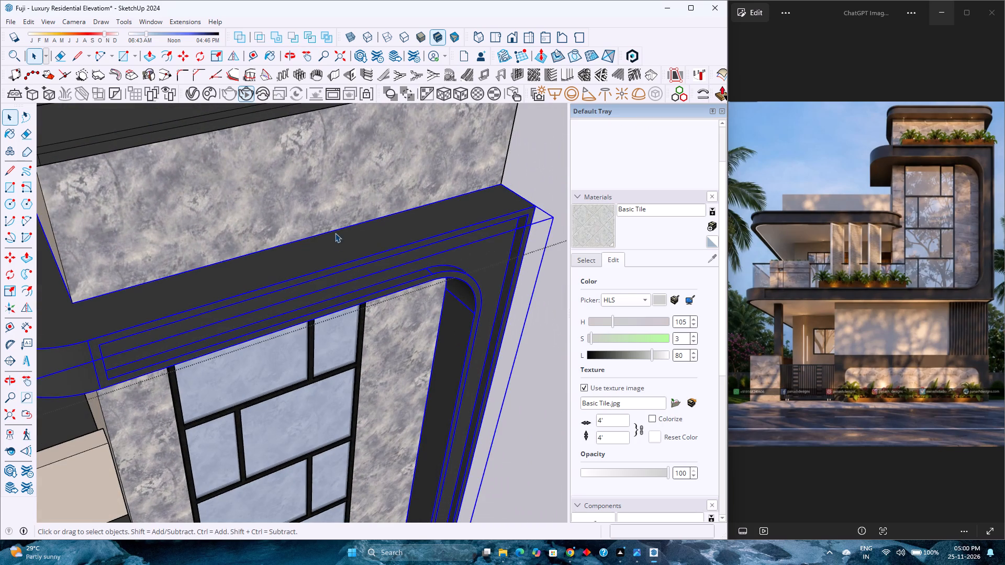
pyautogui.click(333, 224)
pyautogui.click(293, 261)
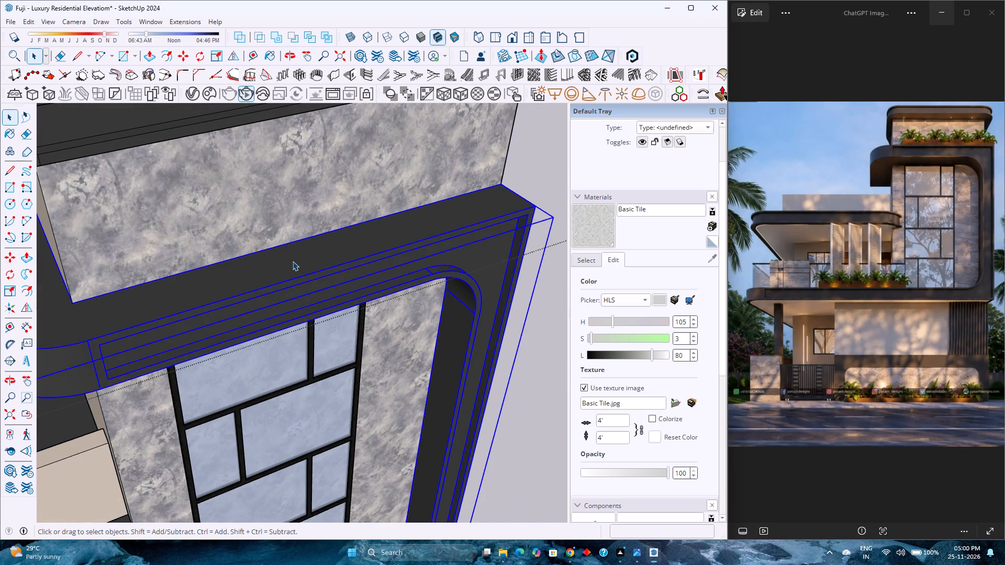
pyautogui.doubleClick(293, 261)
pyautogui.click(293, 261)
pyautogui.scroll(-5, 293, 261)
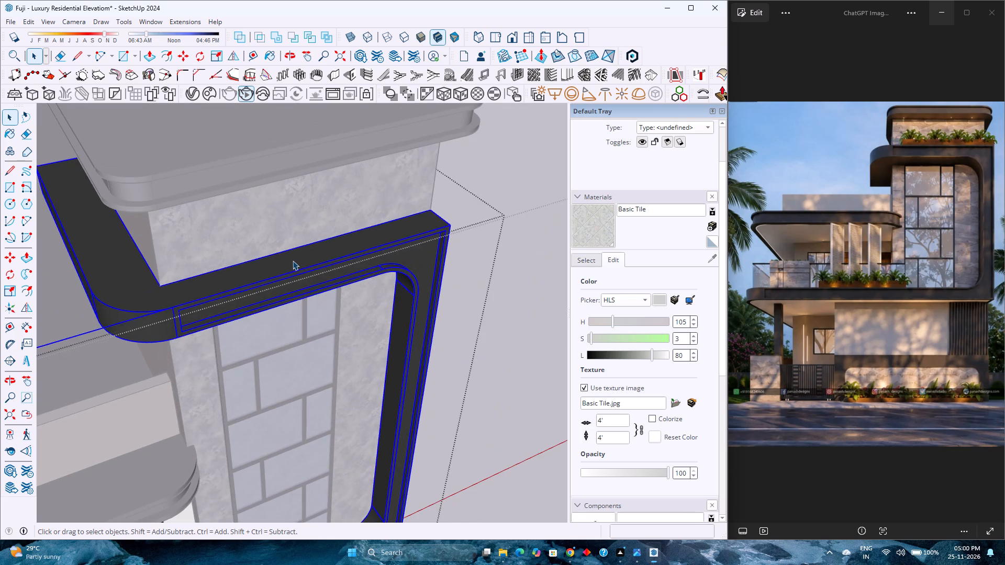
pyautogui.click(127, 54)
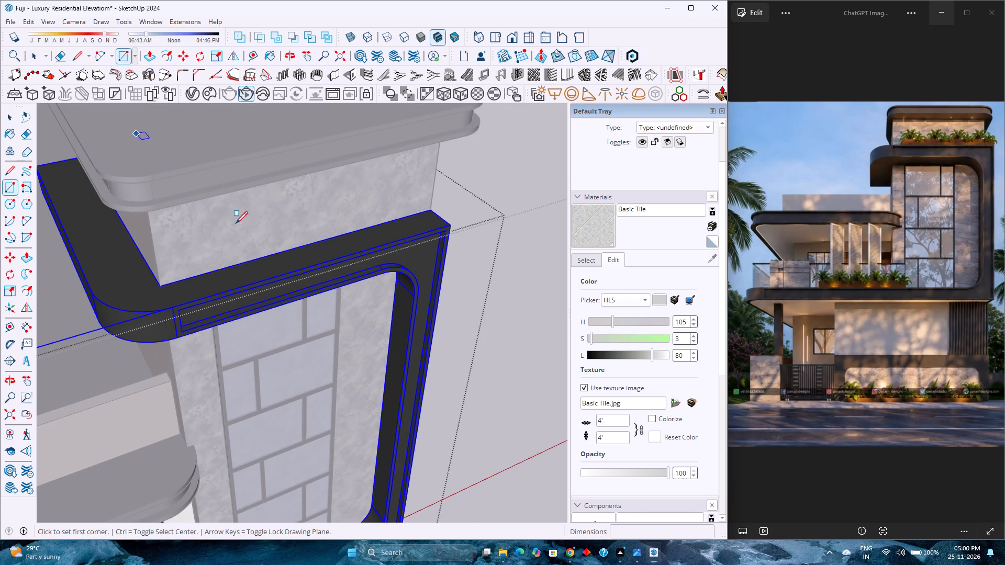
pyautogui.click(163, 287)
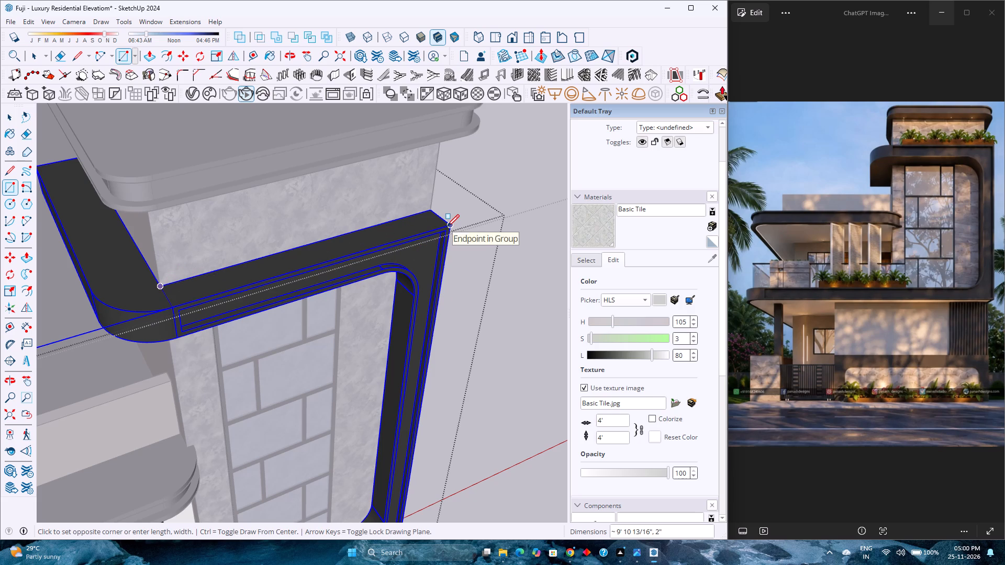
pyautogui.click(447, 227)
# Group the ledge rectangle and extrude it upward 9" inside its own group.
pyautogui.press('space')
pyautogui.doubleClick(410, 231)
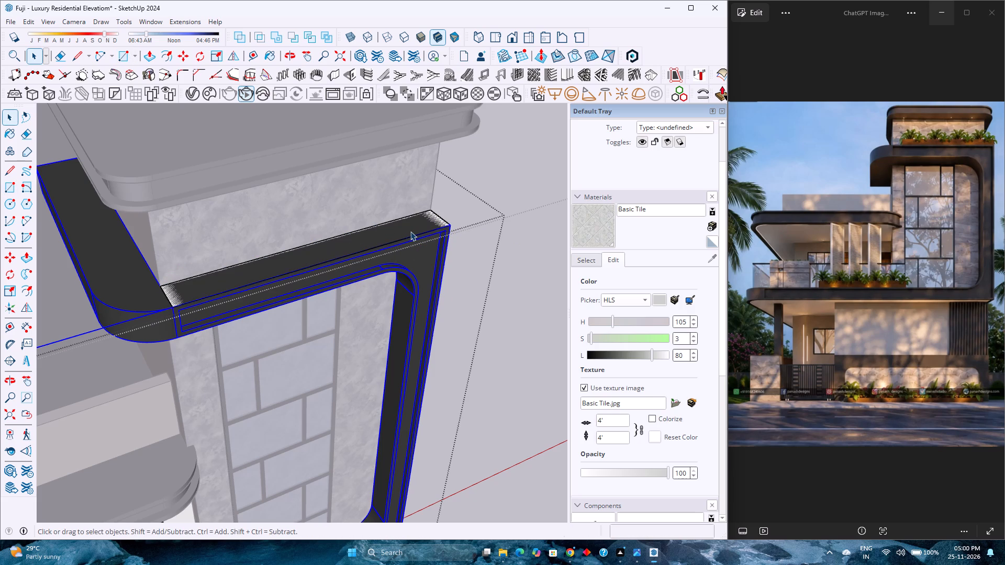
pyautogui.rightClick(410, 231)
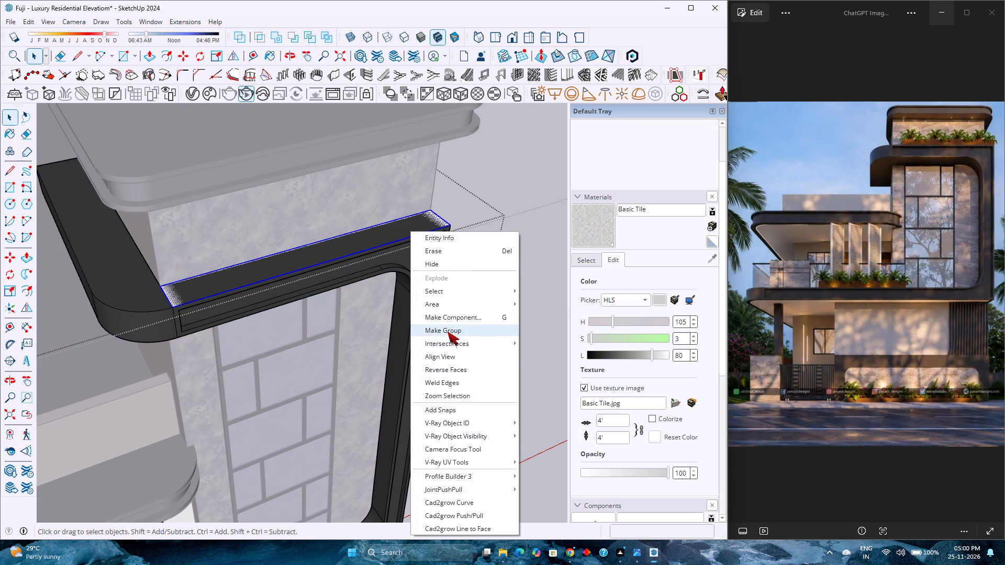
pyautogui.click(448, 332)
pyautogui.doubleClick(341, 250)
pyautogui.press('p')
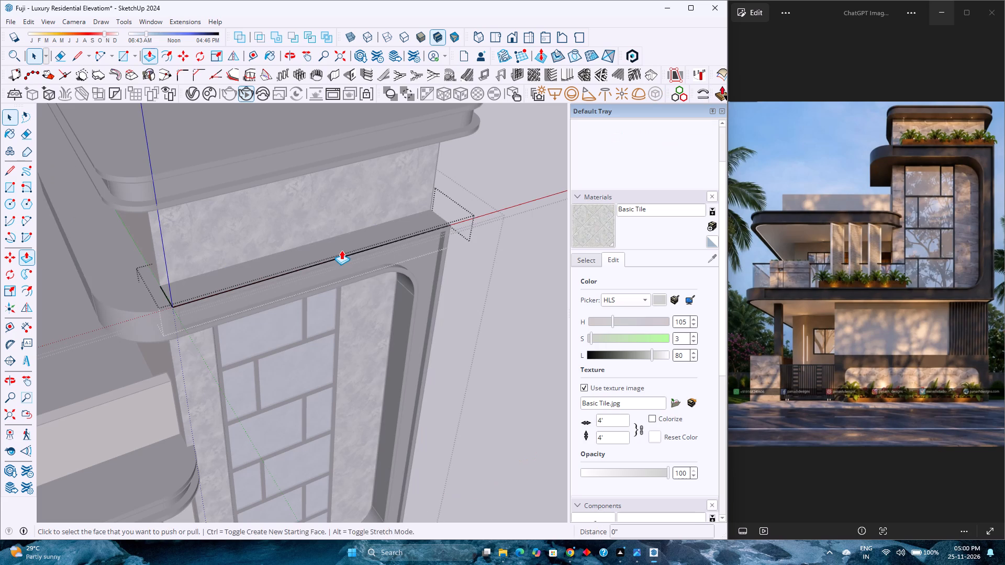
pyautogui.click(341, 250)
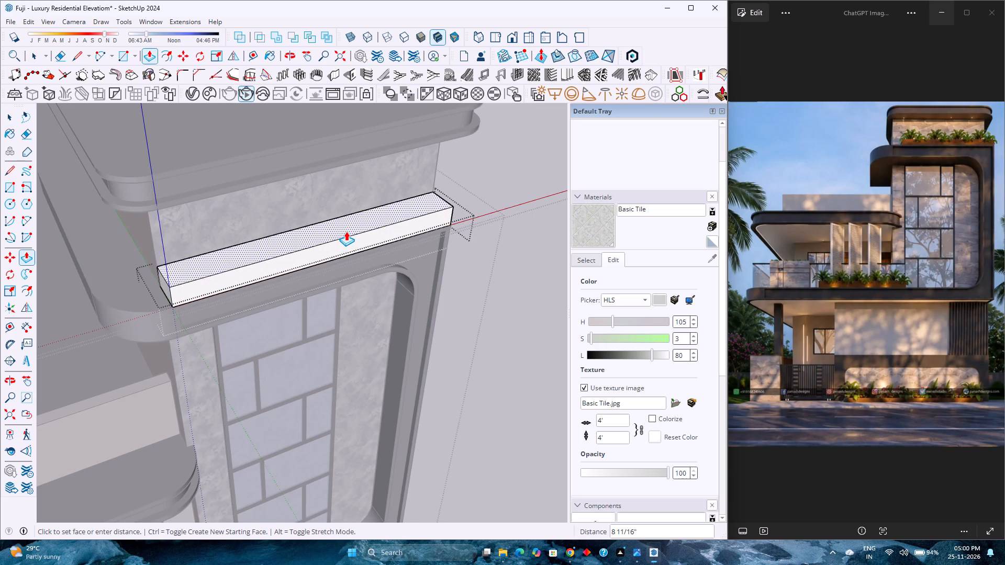
pyautogui.press('9')
pyautogui.press('Return')
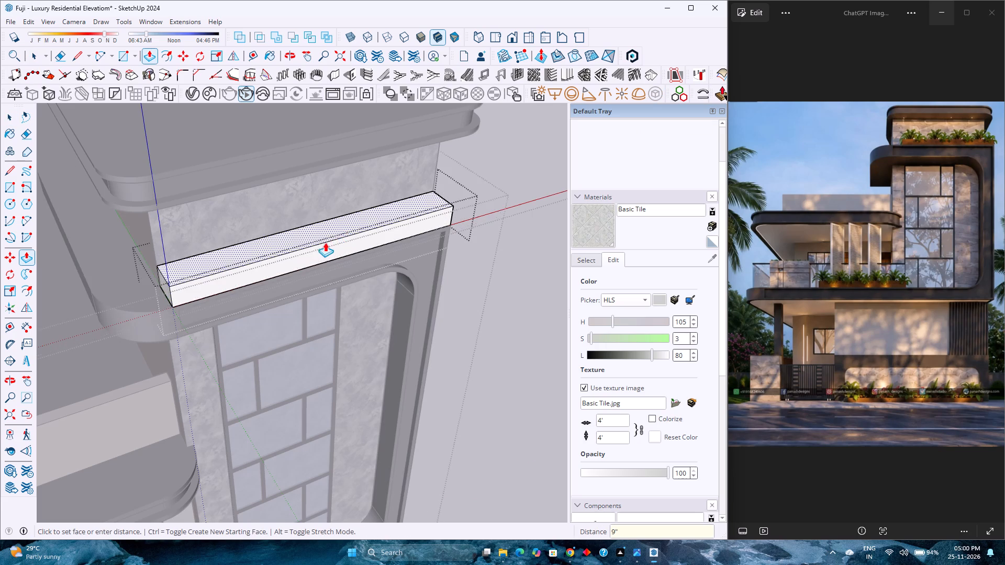
# Offset the top face outline of the new ledge block inward by 2.5".
pyautogui.scroll(5, 323, 244)
pyautogui.moveTo(298, 253); pyautogui.dragTo(417, 244, button='middle')
pyautogui.middleClick(418, 244)
pyautogui.scroll(-6, 419, 244)
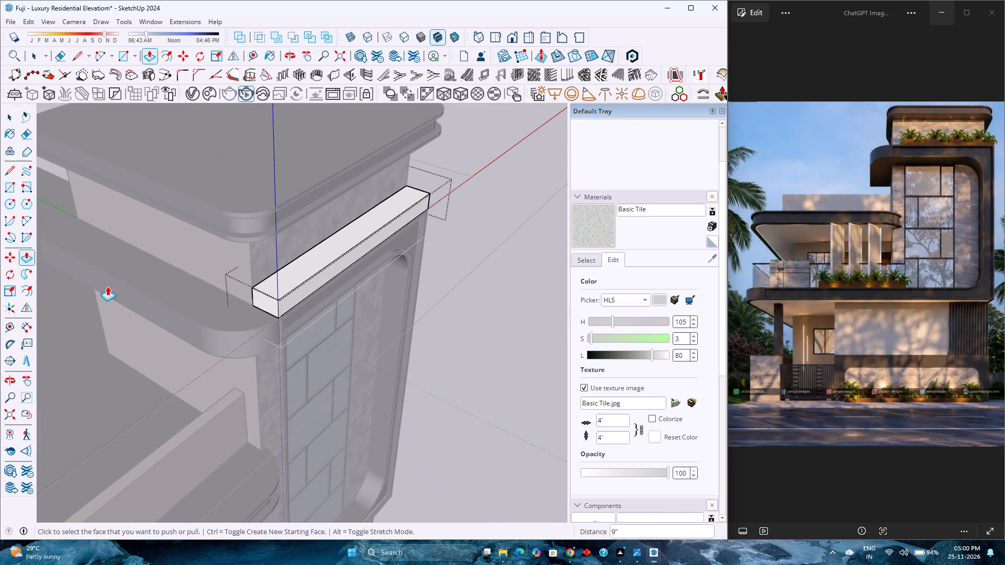
pyautogui.click(170, 58)
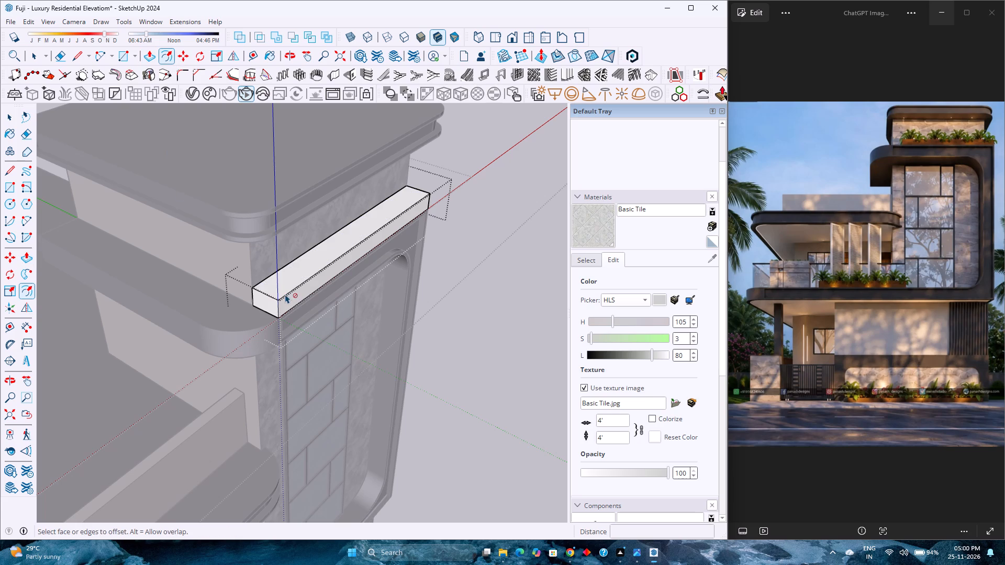
pyautogui.click(285, 287)
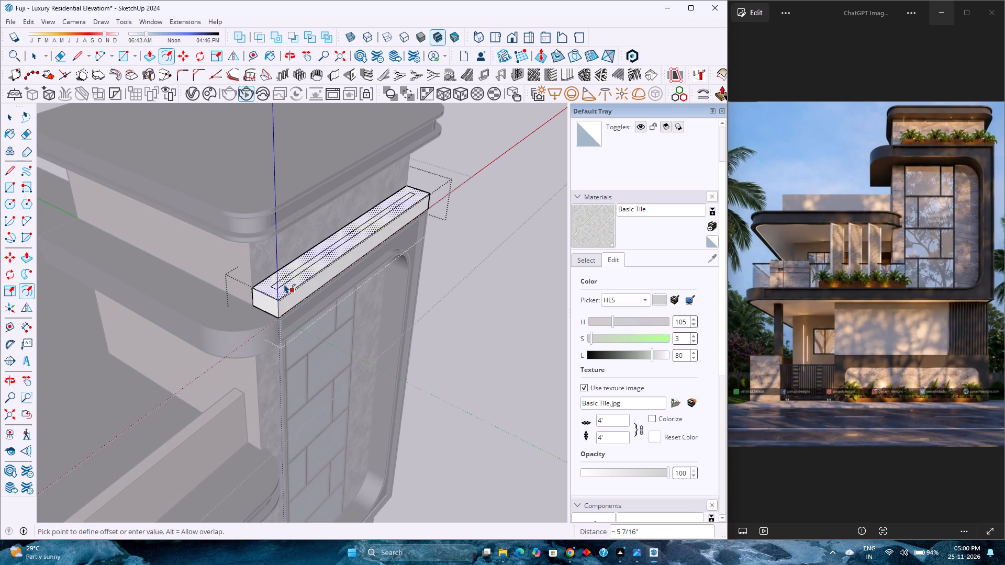
pyautogui.press('2')
pyautogui.press('Return')
pyautogui.write('2.5')
pyautogui.press('Return')
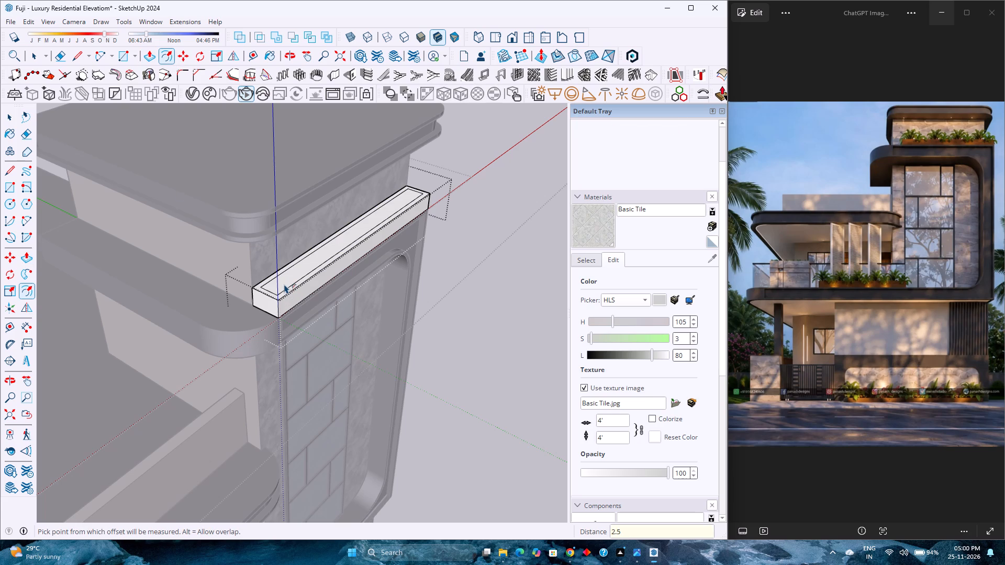
# Push the inset top face down 6" to hollow the block into a planter trough, then leave its group.
pyautogui.press('p')
pyautogui.click(288, 275)
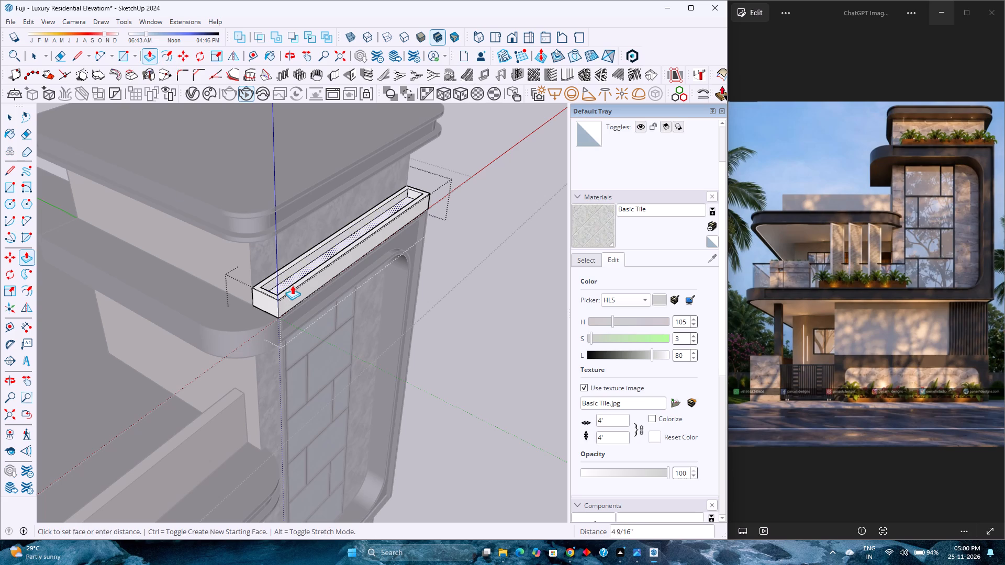
pyautogui.press('6')
pyautogui.press('Return')
pyautogui.scroll(-3, 293, 298)
pyautogui.scroll(2, 292, 299)
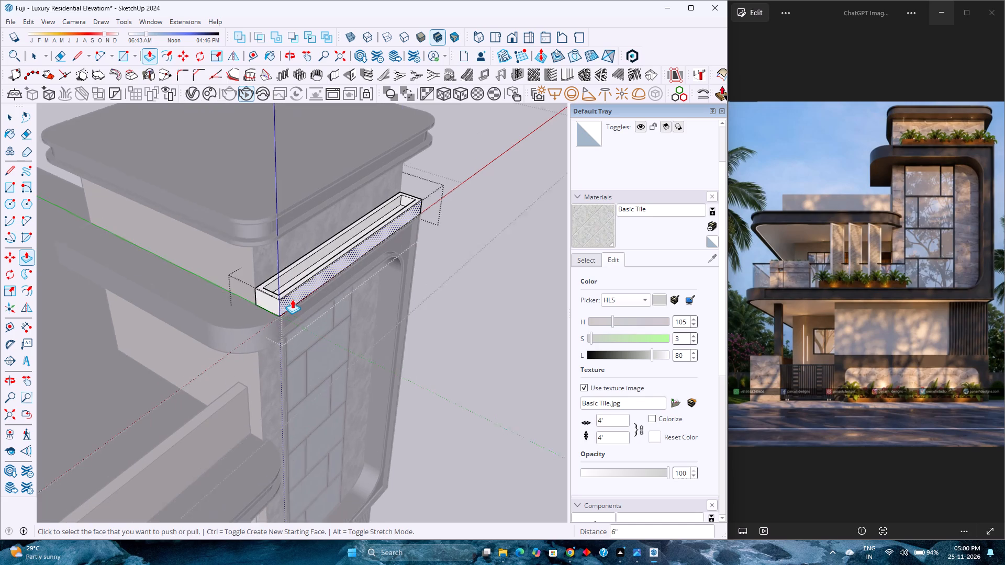
pyautogui.scroll(7, 292, 299)
pyautogui.press('space')
pyautogui.scroll(-3, 278, 299)
pyautogui.moveTo(346, 304); pyautogui.dragTo(295, 309, button='middle')
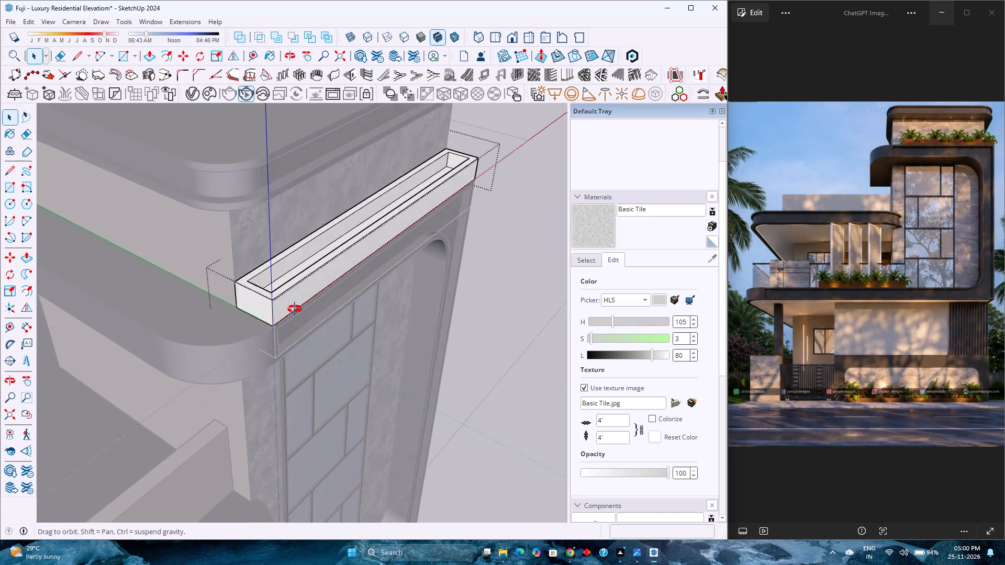
pyautogui.moveTo(295, 309); pyautogui.dragTo(172, 307, button='middle')
pyautogui.middleClick(171, 307)
pyautogui.scroll(-4, 240, 317)
pyautogui.scroll(-2, 306, 334)
pyautogui.moveTo(306, 334); pyautogui.dragTo(135, 255, button='middle')
pyautogui.moveTo(137, 255); pyautogui.dragTo(146, 258, button='middle')
pyautogui.scroll(-3, 296, 359)
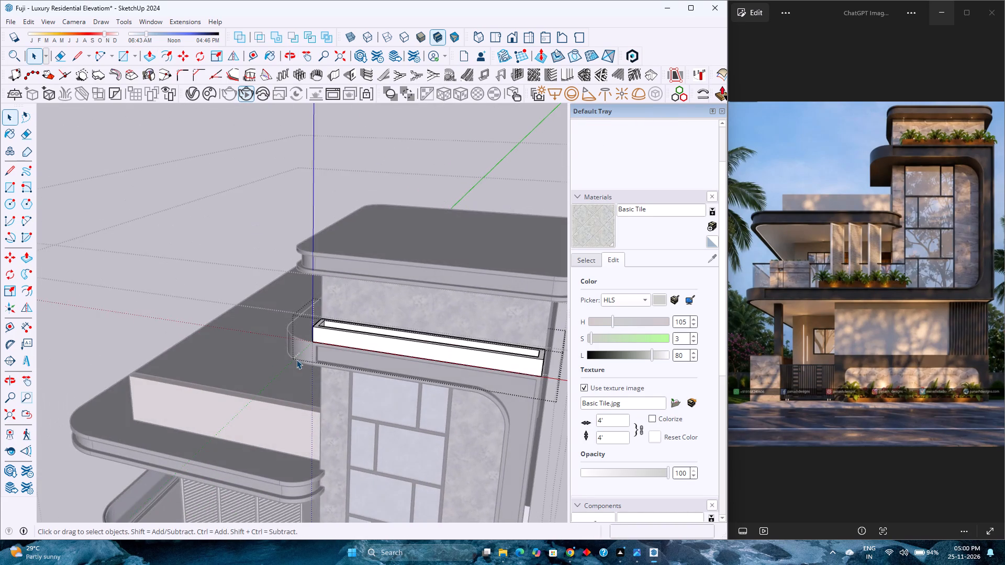
pyautogui.scroll(-1, 296, 359)
pyautogui.click(516, 359)
# Reopen the planter trough group and push the cavity's end face on the balcony side inward by 1'3".
pyautogui.scroll(5, 477, 366)
pyautogui.scroll(1, 433, 366)
pyautogui.moveTo(431, 366); pyautogui.dragTo(511, 319, button='middle')
pyautogui.scroll(-7, 512, 318)
pyautogui.scroll(4, 350, 352)
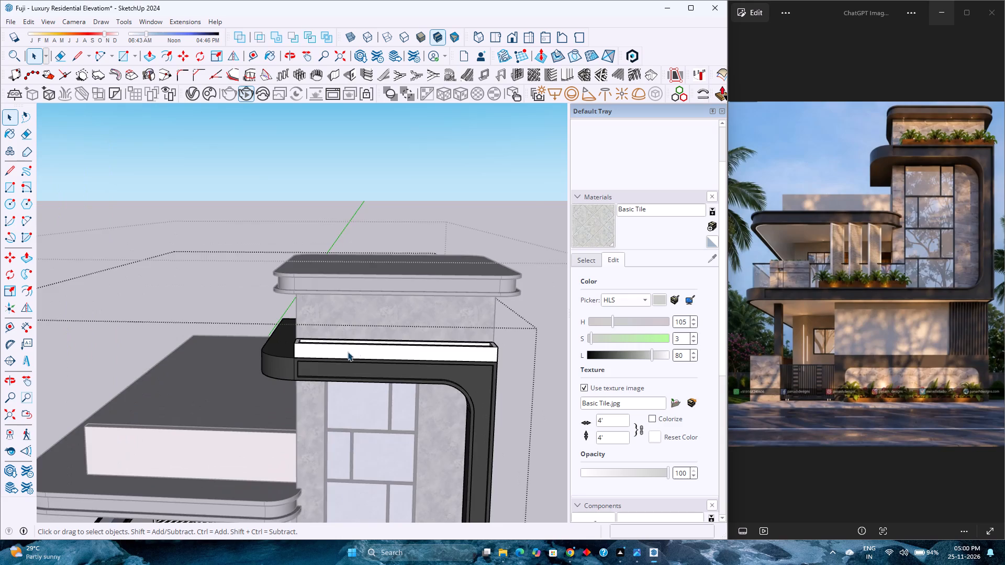
pyautogui.scroll(13, 334, 353)
pyautogui.moveTo(299, 347); pyautogui.dragTo(281, 448, button='middle')
pyautogui.doubleClick(298, 348)
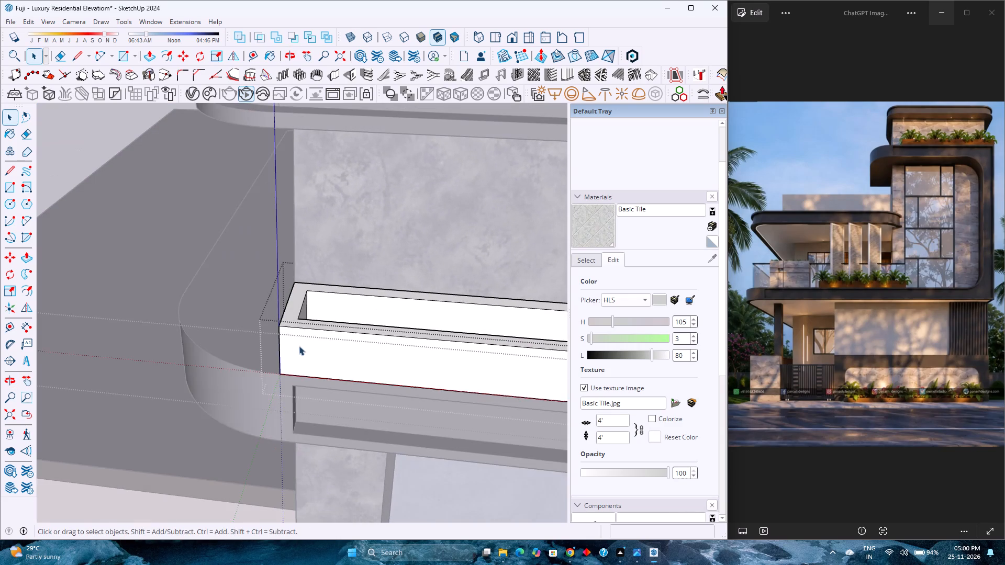
pyautogui.scroll(6, 299, 335)
pyautogui.moveTo(305, 330); pyautogui.dragTo(200, 377, button='middle')
pyautogui.middleClick(200, 377)
pyautogui.press('p')
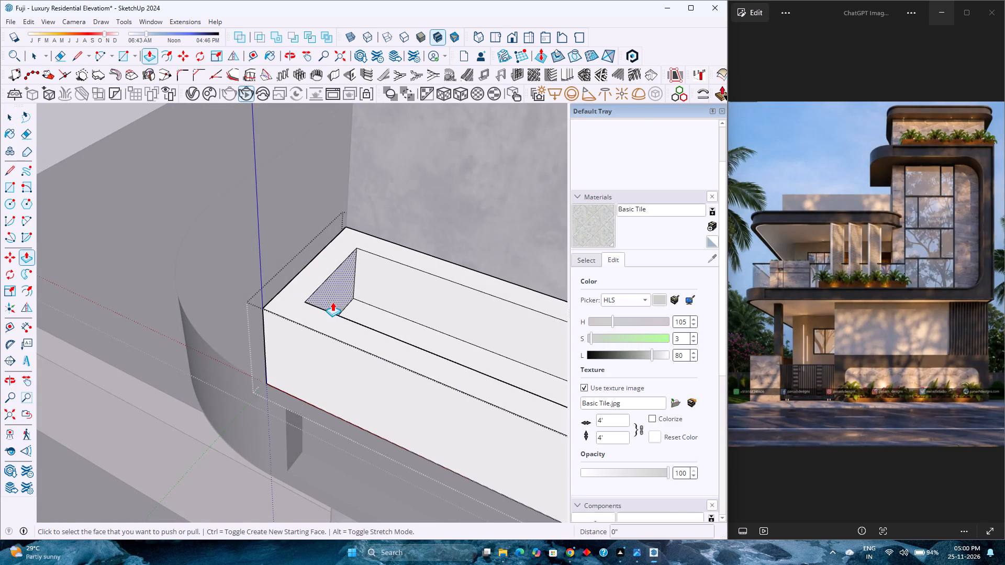
pyautogui.click(333, 299)
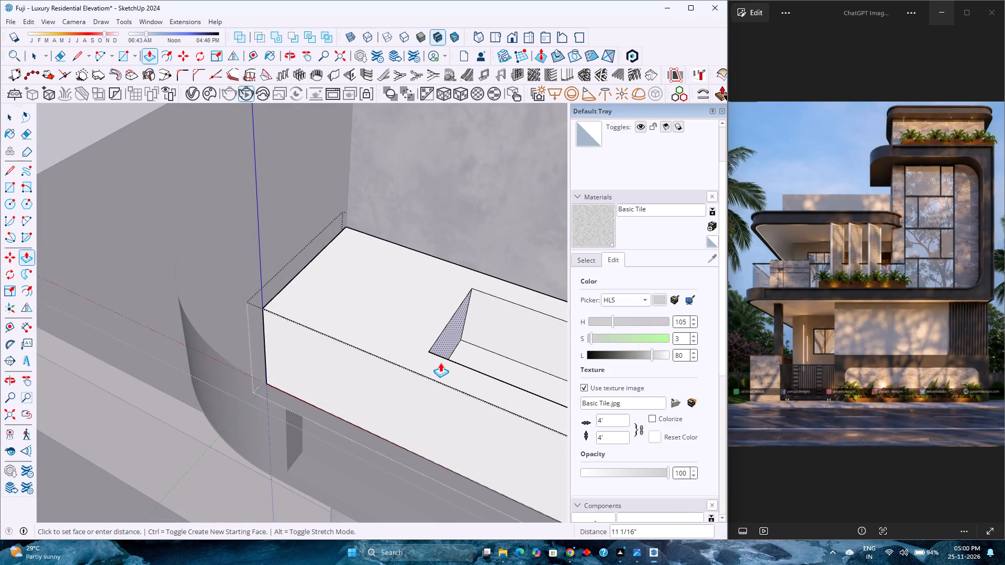
pyautogui.write("1'")
pyautogui.press('3')
pyautogui.press('Return')
# Push the trough's outer end face on the balcony side inward by 1'3" and close the open groups.
pyautogui.moveTo(354, 355); pyautogui.dragTo(548, 356, button='middle')
pyautogui.middleClick(548, 356)
pyautogui.scroll(-5, 264, 352)
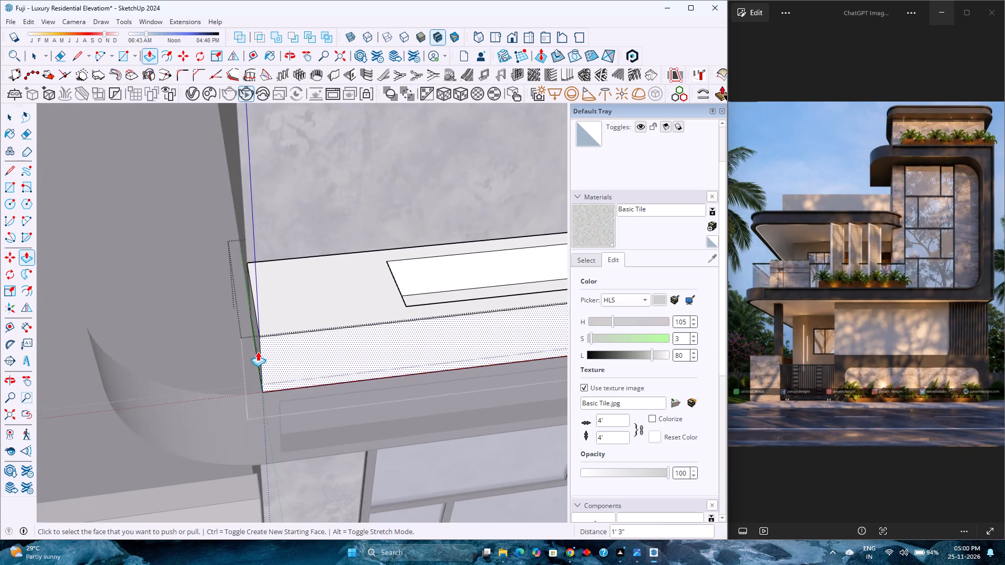
pyautogui.moveTo(239, 347); pyautogui.dragTo(365, 303, button='middle')
pyautogui.middleClick(365, 303)
pyautogui.click(285, 344)
pyautogui.write("1'3")
pyautogui.press('Return')
pyautogui.press('space')
pyautogui.scroll(-5, 323, 333)
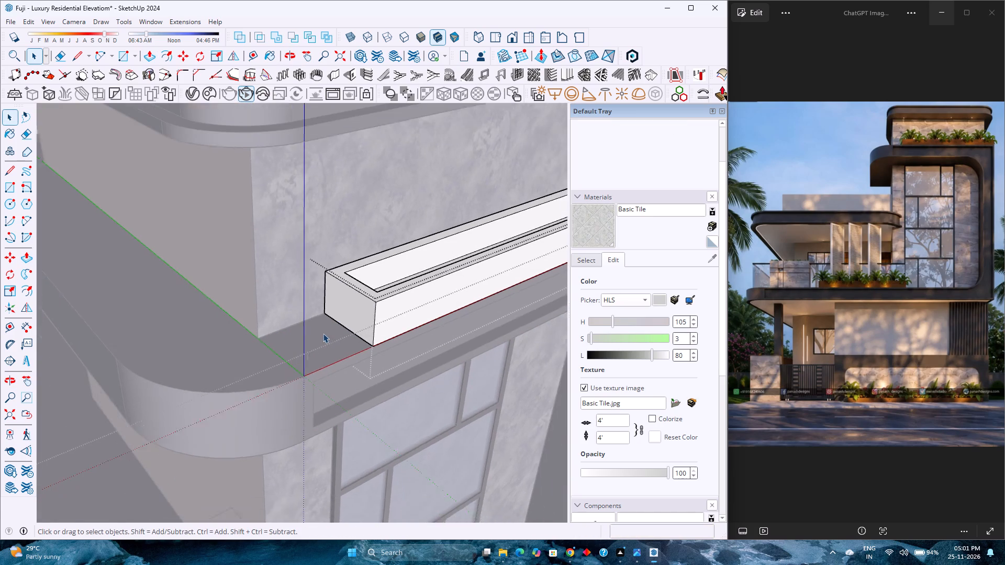
pyautogui.press('Escape')
pyautogui.scroll(-4, 322, 333)
pyautogui.moveTo(321, 364); pyautogui.dragTo(306, 256, button='middle')
pyautogui.middleClick(305, 252)
pyautogui.scroll(-7, 315, 265)
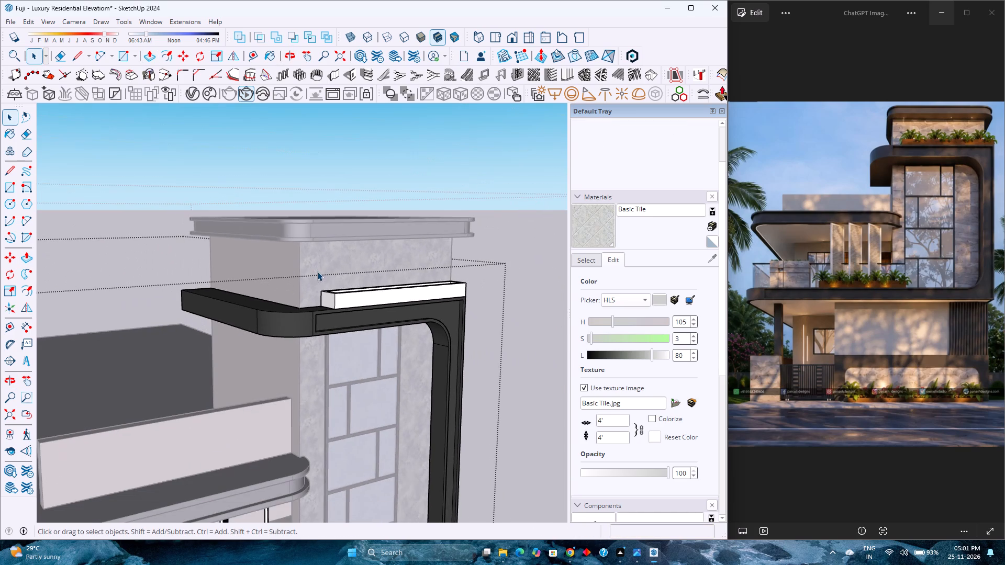
pyautogui.moveTo(371, 330); pyautogui.dragTo(250, 344, button='middle')
pyautogui.middleClick(250, 344)
pyautogui.scroll(-4, 249, 342)
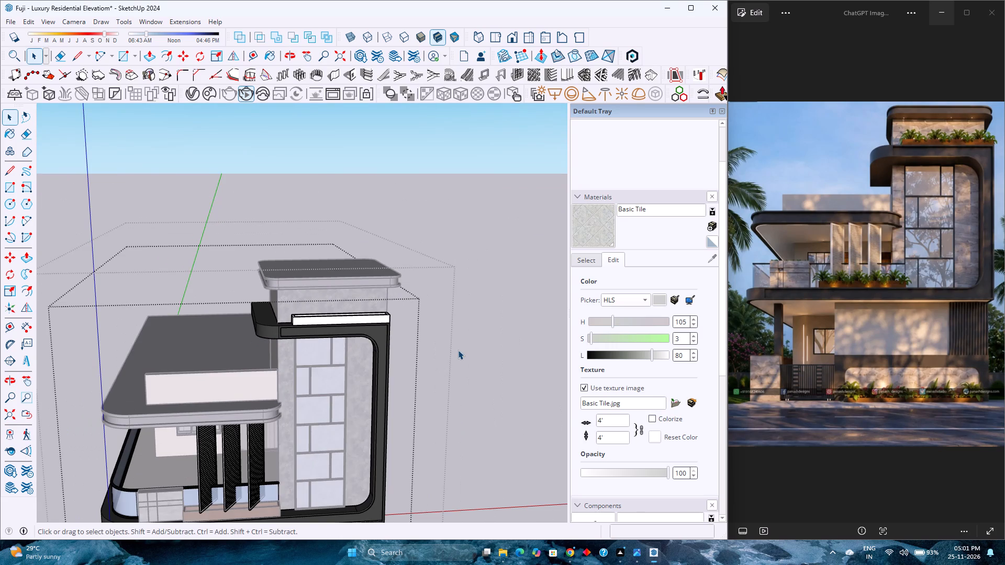
pyautogui.click(458, 350)
# Look through the brown materials already in the model for a planter finish, checking Wood Cherry Original, Wood Veneer 01 and Teddy_SkinShadow.
pyautogui.scroll(-4, 408, 363)
pyautogui.moveTo(340, 390); pyautogui.dragTo(323, 288, button='middle')
pyautogui.scroll(-3, 330, 288)
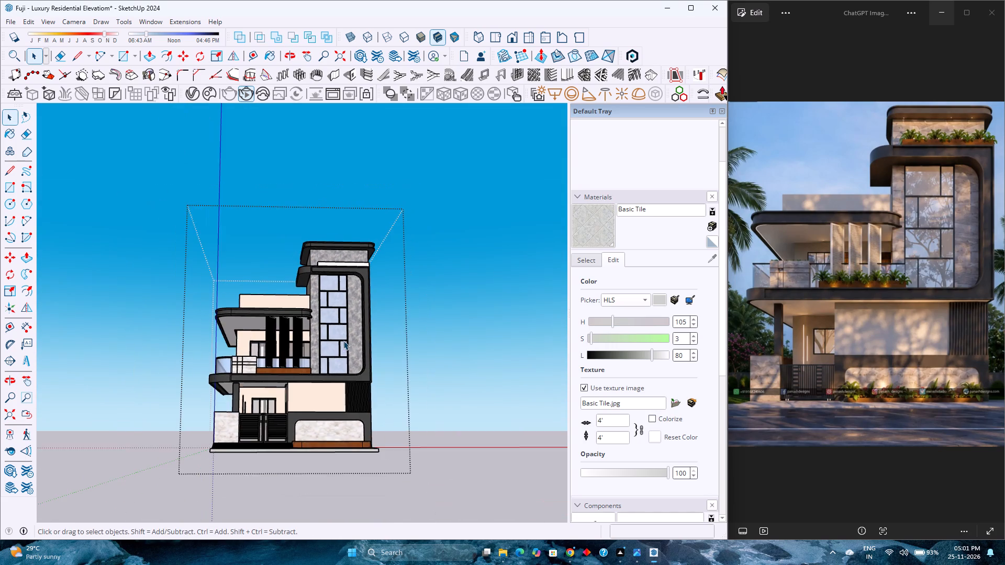
pyautogui.scroll(6, 331, 322)
pyautogui.moveTo(353, 304); pyautogui.dragTo(401, 392, button='middle')
pyautogui.middleClick(401, 392)
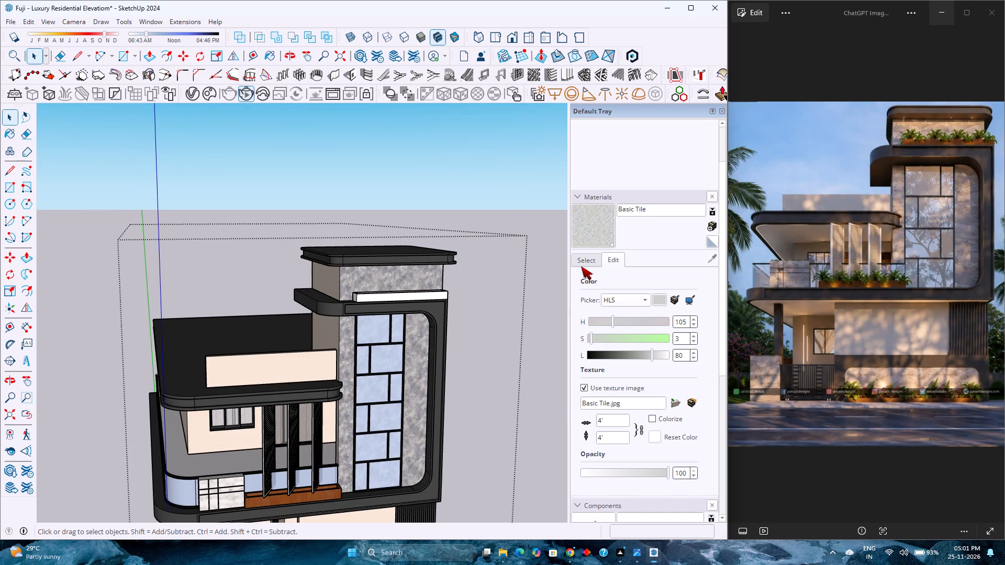
pyautogui.click(588, 262)
pyautogui.click(630, 276)
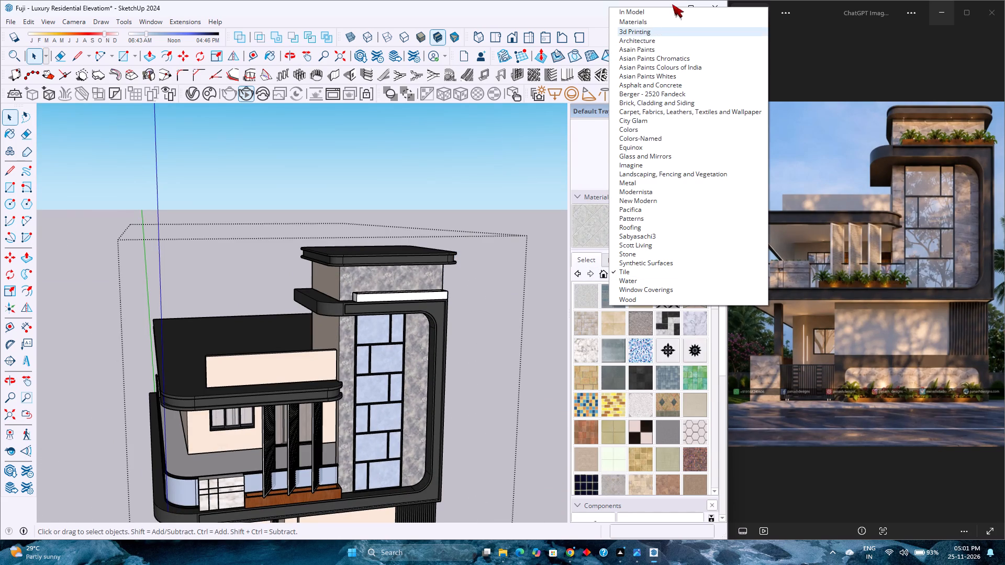
pyautogui.click(669, 15)
pyautogui.scroll(-10, 643, 416)
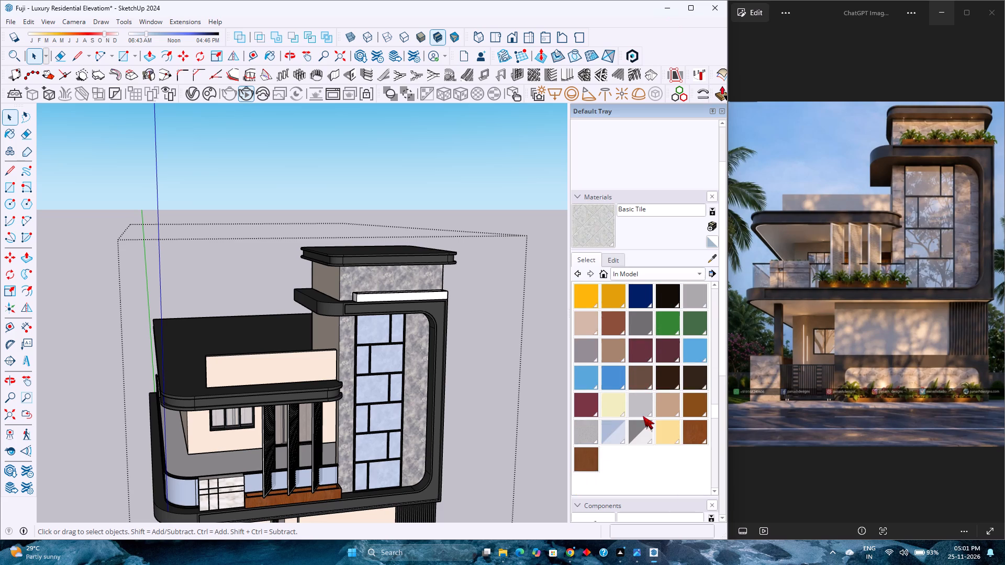
pyautogui.scroll(-4, 643, 416)
pyautogui.scroll(1, 702, 334)
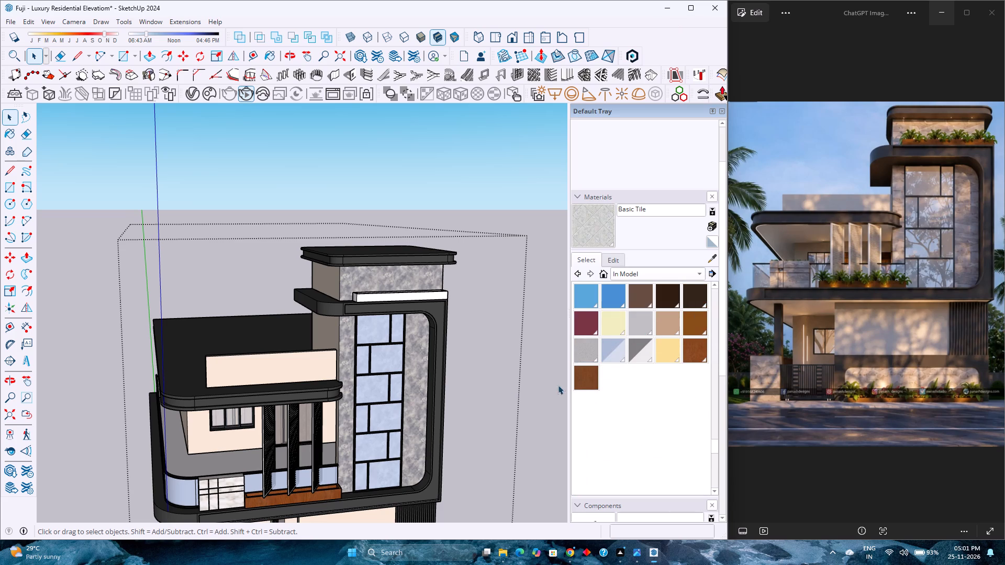
pyautogui.click(588, 379)
pyautogui.click(696, 352)
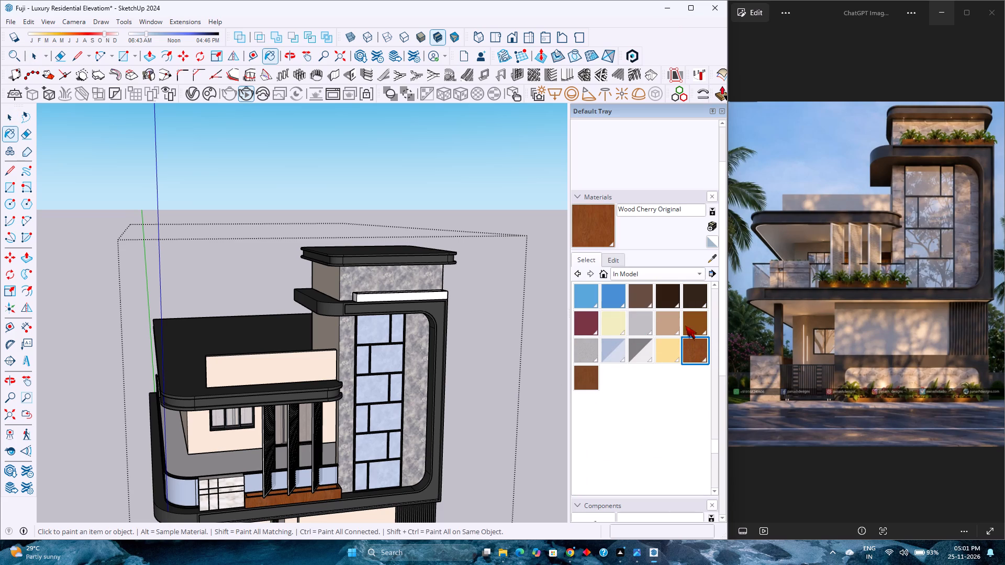
pyautogui.click(578, 381)
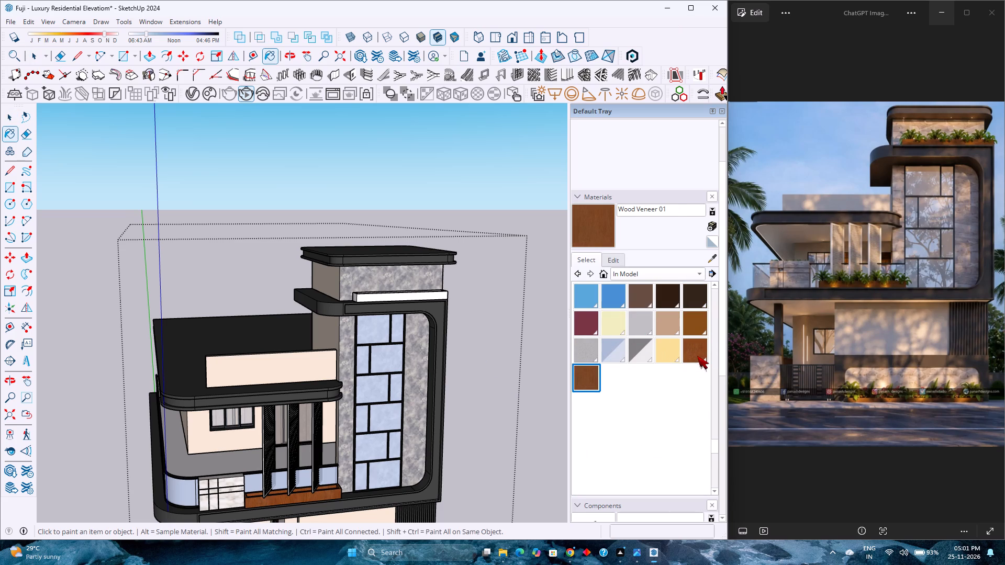
pyautogui.click(697, 355)
pyautogui.click(689, 319)
pyautogui.click(645, 414)
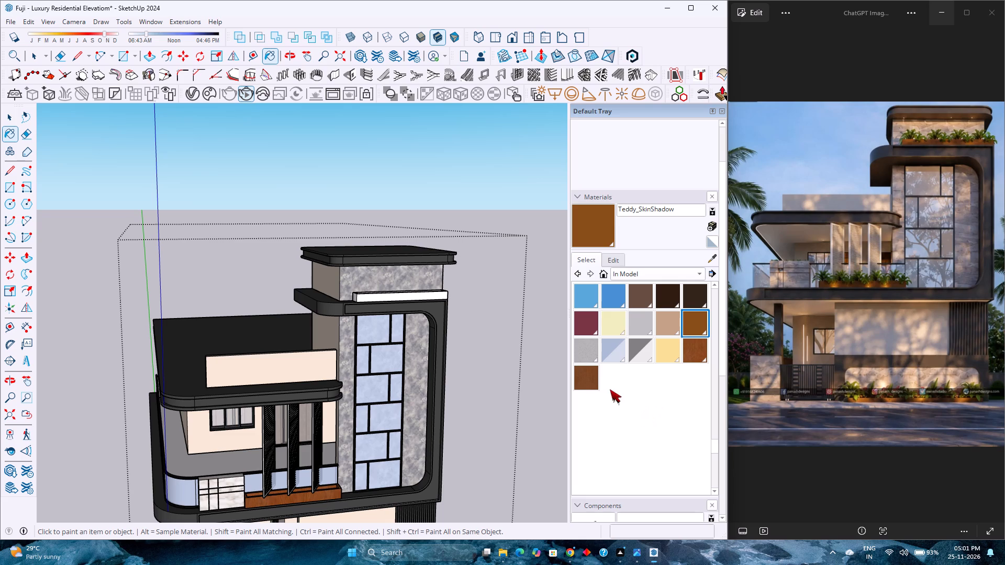
pyautogui.press('space')
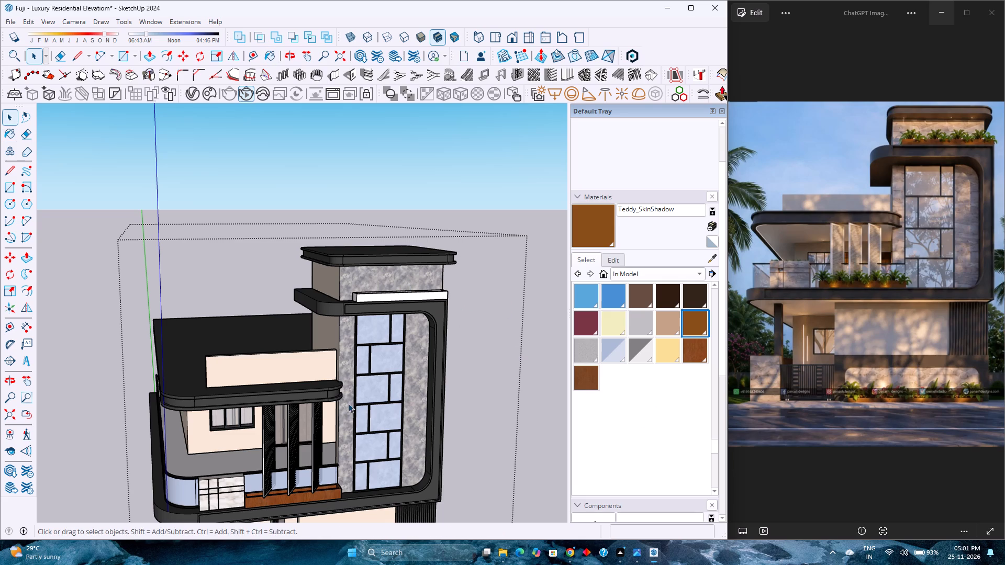
# Paint the planter trough on the tower frame's top ledge with Wood Cherry Original and leave its group.
pyautogui.scroll(5, 329, 494)
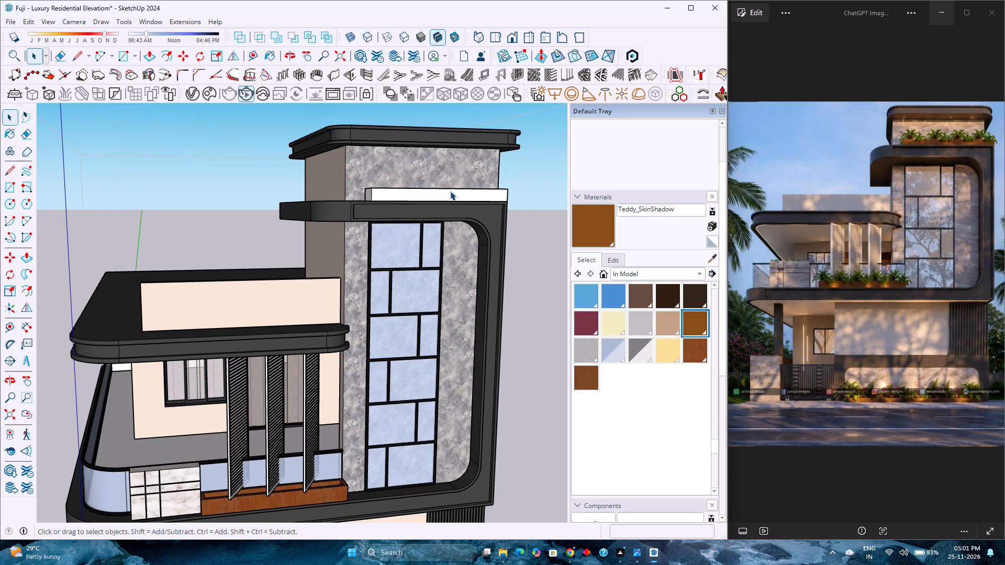
pyautogui.doubleClick(450, 191)
pyautogui.scroll(3, 450, 191)
pyautogui.click(450, 191)
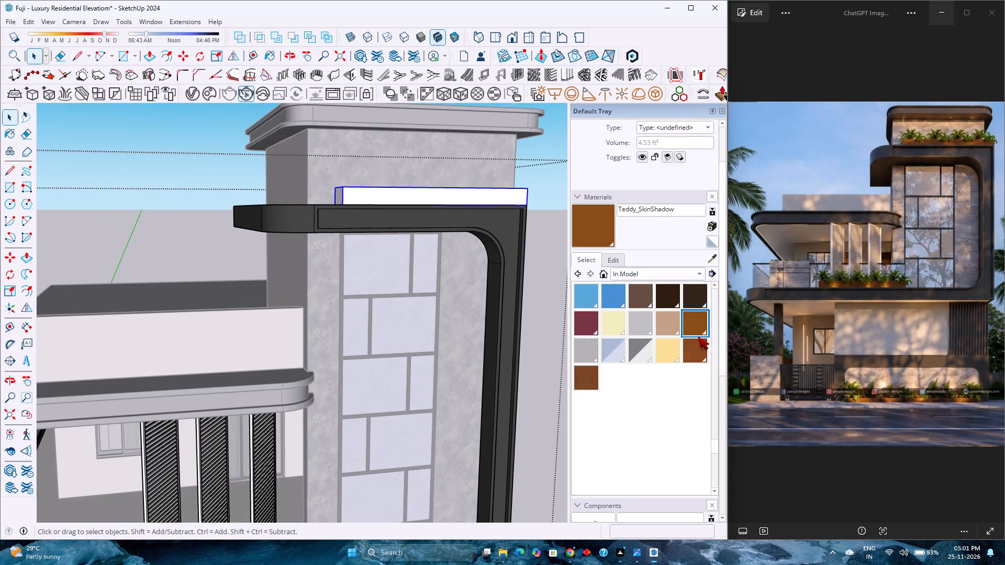
pyautogui.click(695, 352)
pyautogui.click(412, 196)
pyautogui.scroll(-2, 412, 206)
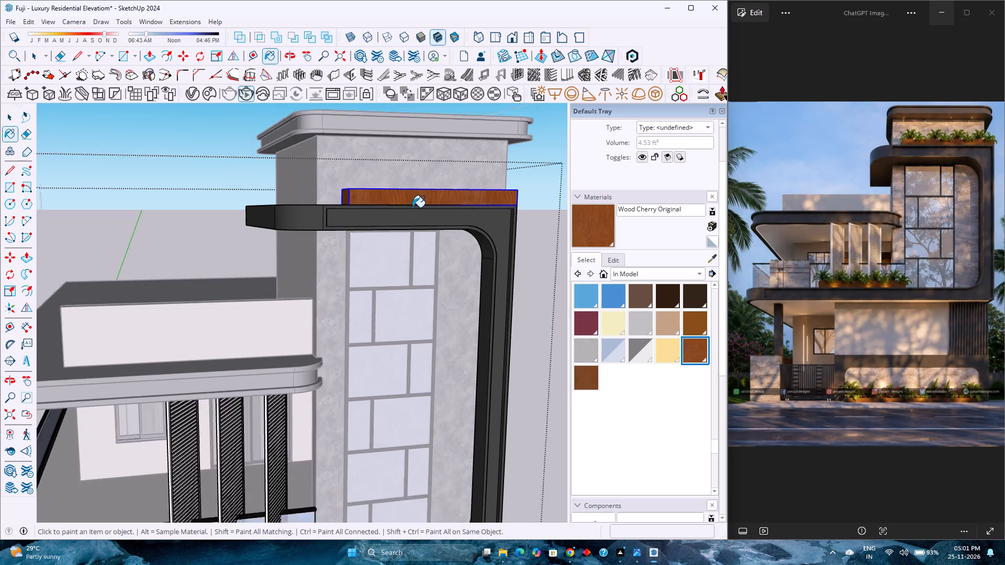
pyautogui.scroll(-1, 412, 207)
pyautogui.press('space')
pyautogui.scroll(-6, 420, 248)
pyautogui.press('Escape')
pyautogui.scroll(-4, 482, 295)
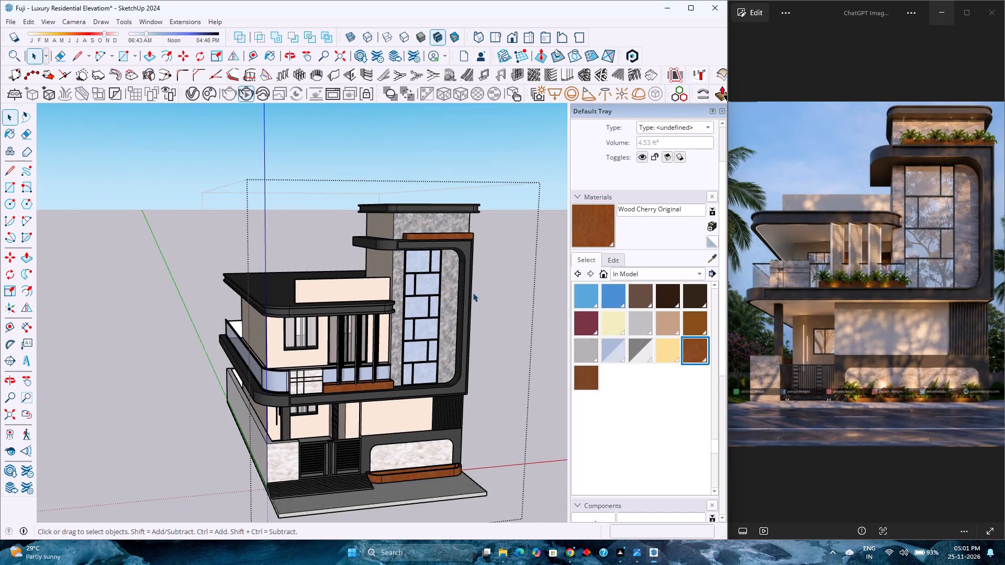
pyautogui.click(518, 340)
# Darken the Wood Cherry Original material to a lightness of 22 and close the remaining open group.
pyautogui.scroll(-3, 517, 340)
pyautogui.moveTo(527, 420); pyautogui.dragTo(488, 427, button='middle')
pyautogui.middleClick(488, 427)
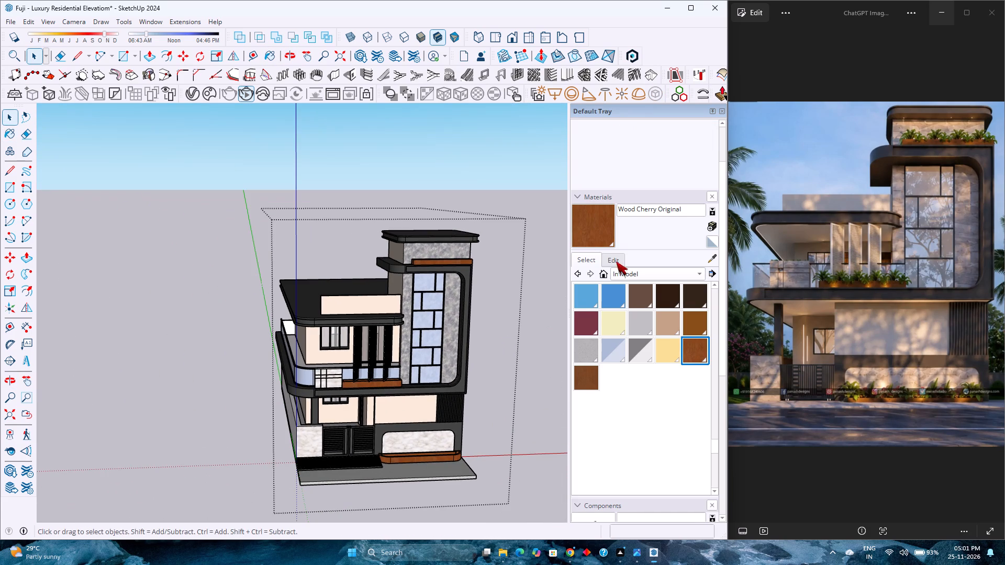
pyautogui.click(616, 262)
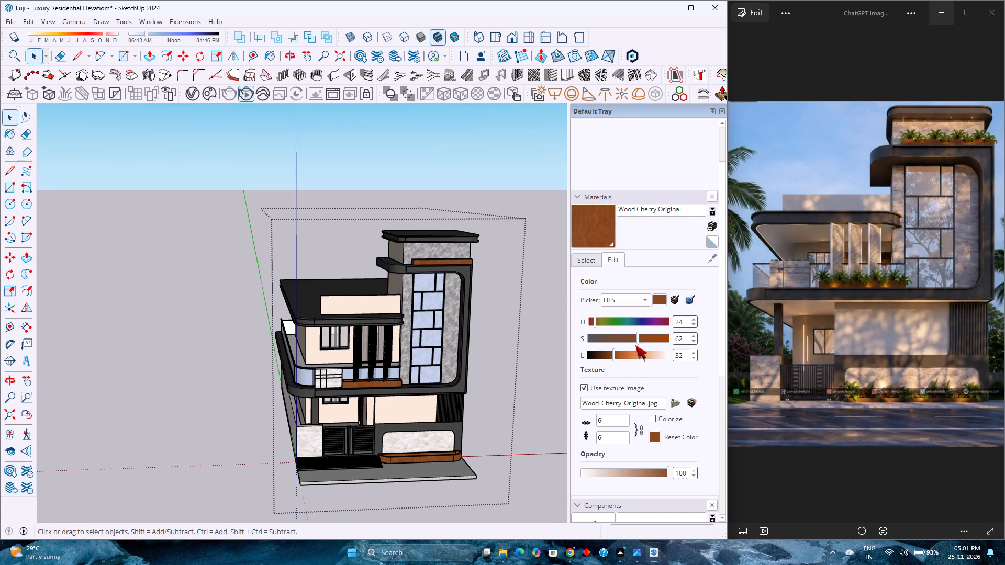
pyautogui.moveTo(610, 354); pyautogui.dragTo(609, 359)
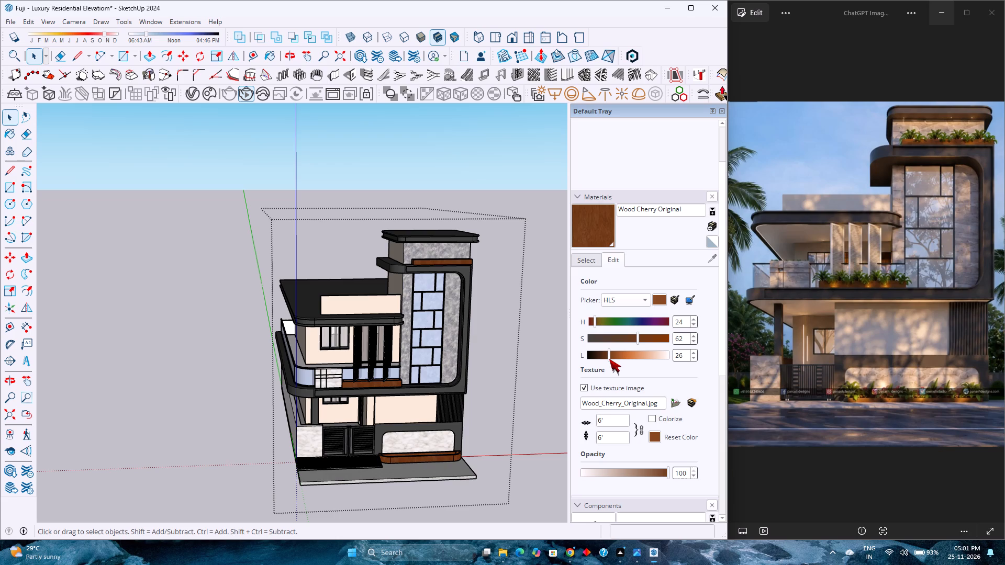
pyautogui.moveTo(609, 359); pyautogui.dragTo(606, 359)
pyautogui.press('space')
pyautogui.click(529, 329)
# Show the whole house in the front view and save the model.
pyautogui.scroll(-2, 519, 335)
pyautogui.moveTo(519, 336); pyautogui.dragTo(484, 310, button='middle')
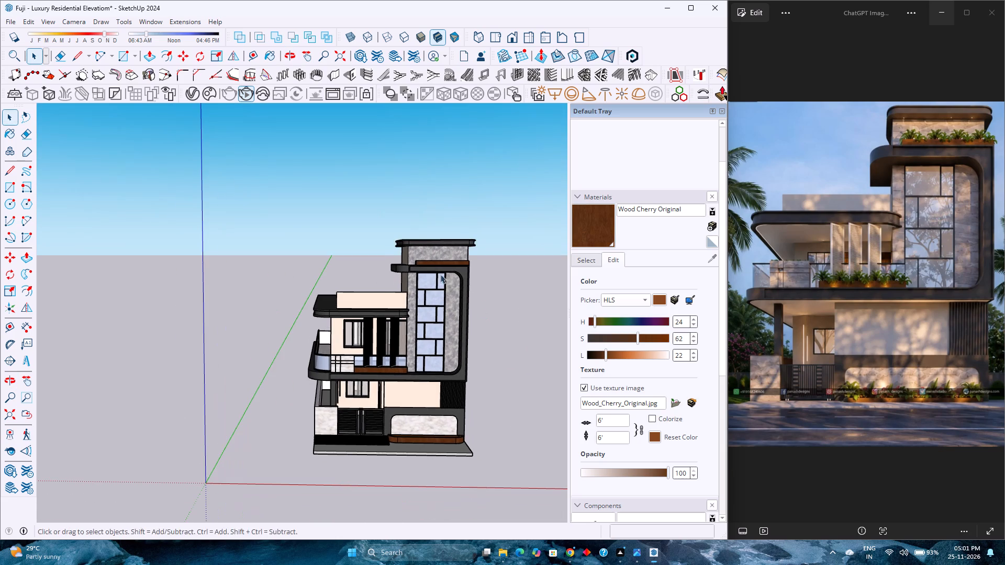
pyautogui.click(510, 38)
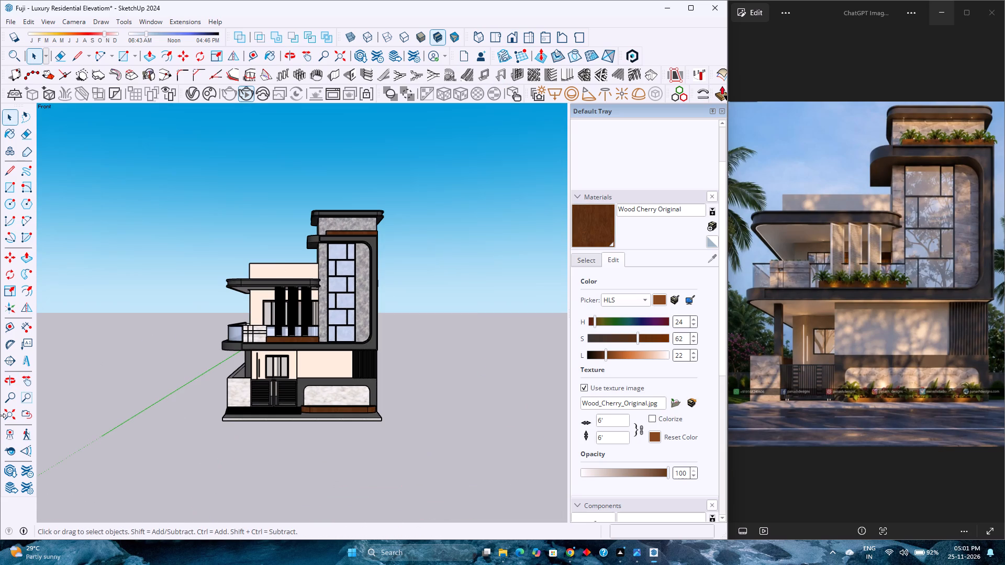
pyautogui.click(2, 416)
pyautogui.hotkey('ctrl', 's')
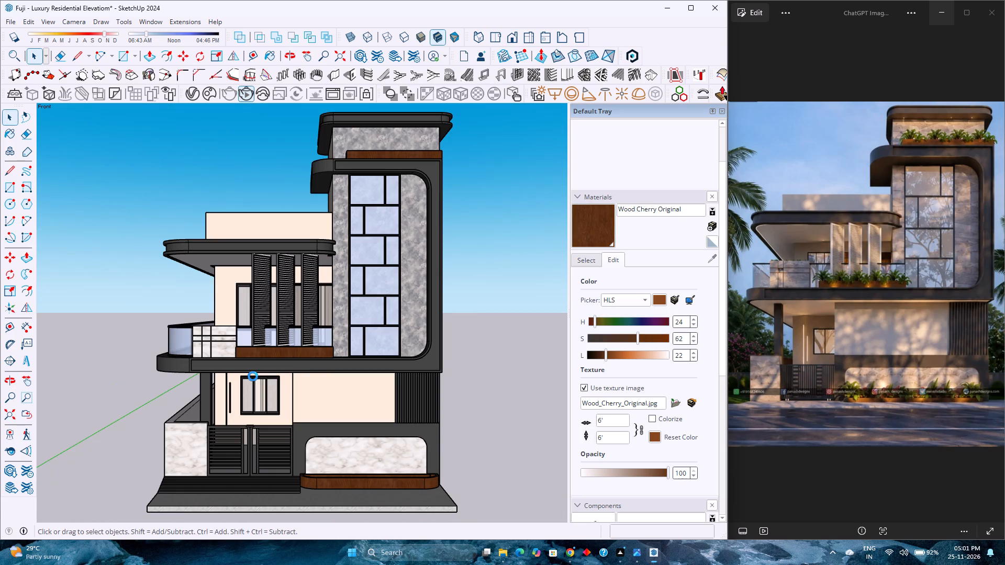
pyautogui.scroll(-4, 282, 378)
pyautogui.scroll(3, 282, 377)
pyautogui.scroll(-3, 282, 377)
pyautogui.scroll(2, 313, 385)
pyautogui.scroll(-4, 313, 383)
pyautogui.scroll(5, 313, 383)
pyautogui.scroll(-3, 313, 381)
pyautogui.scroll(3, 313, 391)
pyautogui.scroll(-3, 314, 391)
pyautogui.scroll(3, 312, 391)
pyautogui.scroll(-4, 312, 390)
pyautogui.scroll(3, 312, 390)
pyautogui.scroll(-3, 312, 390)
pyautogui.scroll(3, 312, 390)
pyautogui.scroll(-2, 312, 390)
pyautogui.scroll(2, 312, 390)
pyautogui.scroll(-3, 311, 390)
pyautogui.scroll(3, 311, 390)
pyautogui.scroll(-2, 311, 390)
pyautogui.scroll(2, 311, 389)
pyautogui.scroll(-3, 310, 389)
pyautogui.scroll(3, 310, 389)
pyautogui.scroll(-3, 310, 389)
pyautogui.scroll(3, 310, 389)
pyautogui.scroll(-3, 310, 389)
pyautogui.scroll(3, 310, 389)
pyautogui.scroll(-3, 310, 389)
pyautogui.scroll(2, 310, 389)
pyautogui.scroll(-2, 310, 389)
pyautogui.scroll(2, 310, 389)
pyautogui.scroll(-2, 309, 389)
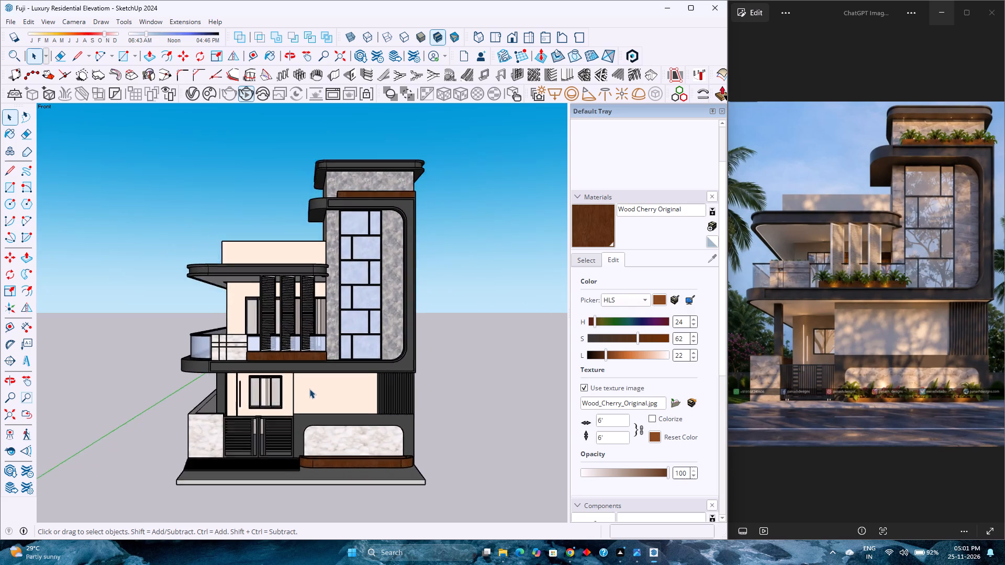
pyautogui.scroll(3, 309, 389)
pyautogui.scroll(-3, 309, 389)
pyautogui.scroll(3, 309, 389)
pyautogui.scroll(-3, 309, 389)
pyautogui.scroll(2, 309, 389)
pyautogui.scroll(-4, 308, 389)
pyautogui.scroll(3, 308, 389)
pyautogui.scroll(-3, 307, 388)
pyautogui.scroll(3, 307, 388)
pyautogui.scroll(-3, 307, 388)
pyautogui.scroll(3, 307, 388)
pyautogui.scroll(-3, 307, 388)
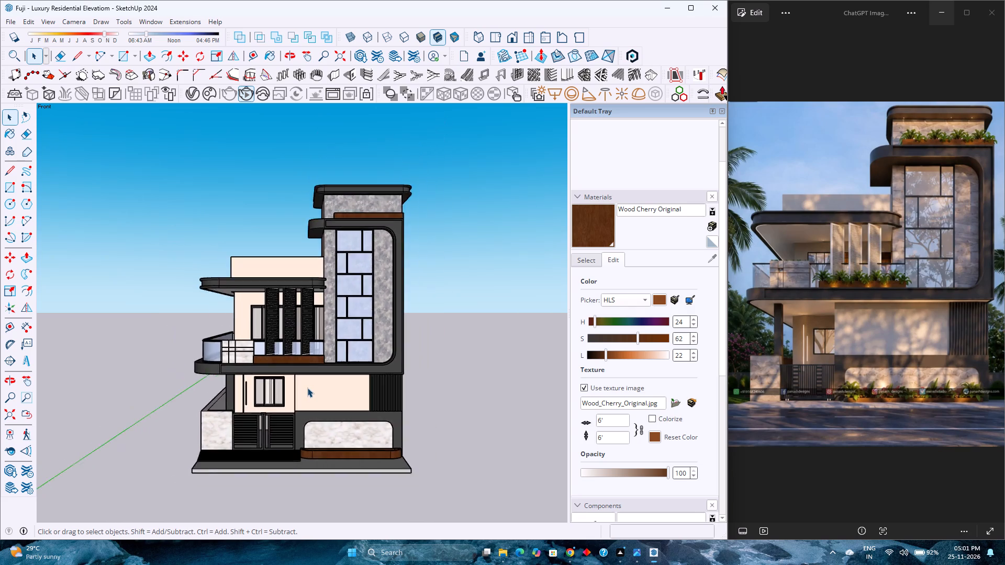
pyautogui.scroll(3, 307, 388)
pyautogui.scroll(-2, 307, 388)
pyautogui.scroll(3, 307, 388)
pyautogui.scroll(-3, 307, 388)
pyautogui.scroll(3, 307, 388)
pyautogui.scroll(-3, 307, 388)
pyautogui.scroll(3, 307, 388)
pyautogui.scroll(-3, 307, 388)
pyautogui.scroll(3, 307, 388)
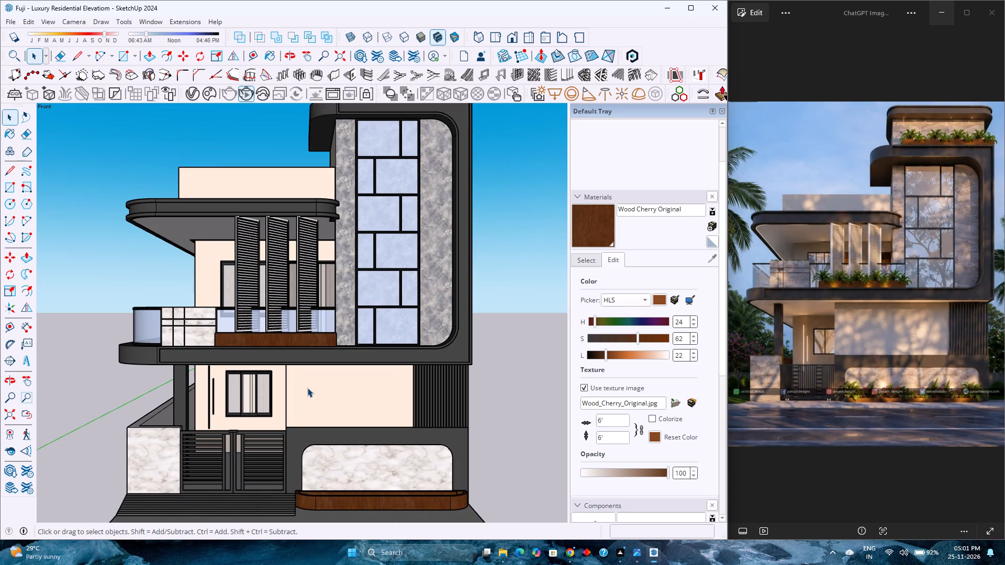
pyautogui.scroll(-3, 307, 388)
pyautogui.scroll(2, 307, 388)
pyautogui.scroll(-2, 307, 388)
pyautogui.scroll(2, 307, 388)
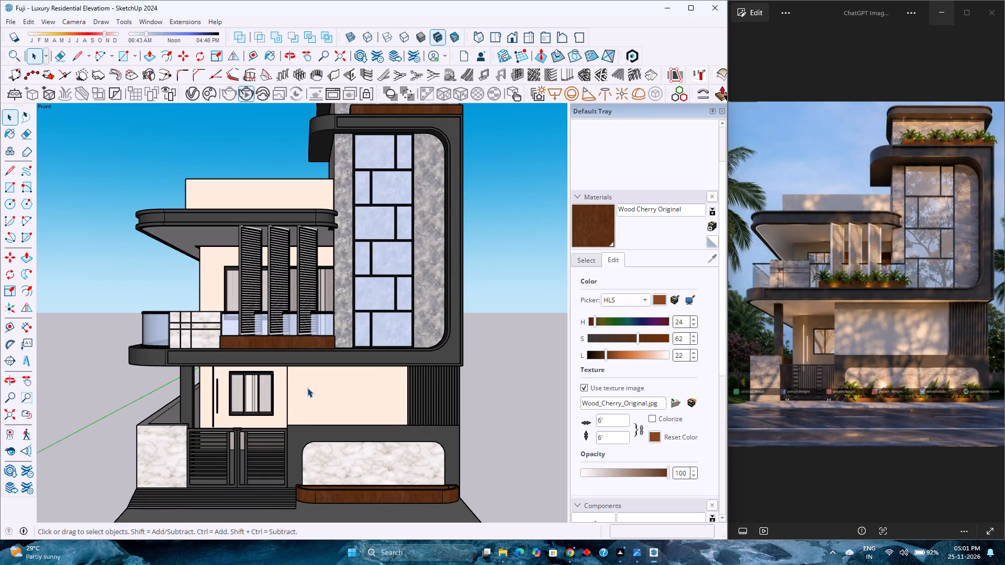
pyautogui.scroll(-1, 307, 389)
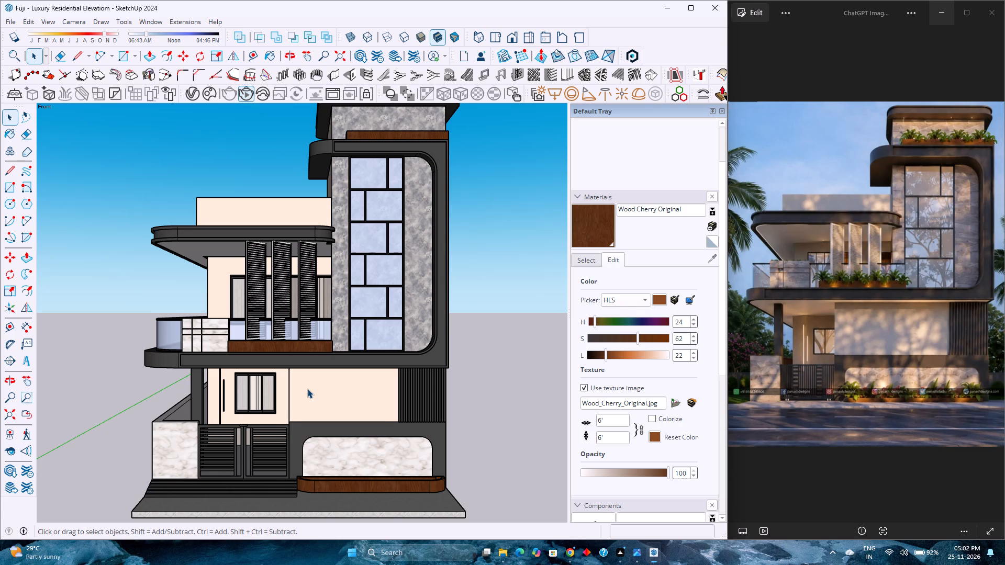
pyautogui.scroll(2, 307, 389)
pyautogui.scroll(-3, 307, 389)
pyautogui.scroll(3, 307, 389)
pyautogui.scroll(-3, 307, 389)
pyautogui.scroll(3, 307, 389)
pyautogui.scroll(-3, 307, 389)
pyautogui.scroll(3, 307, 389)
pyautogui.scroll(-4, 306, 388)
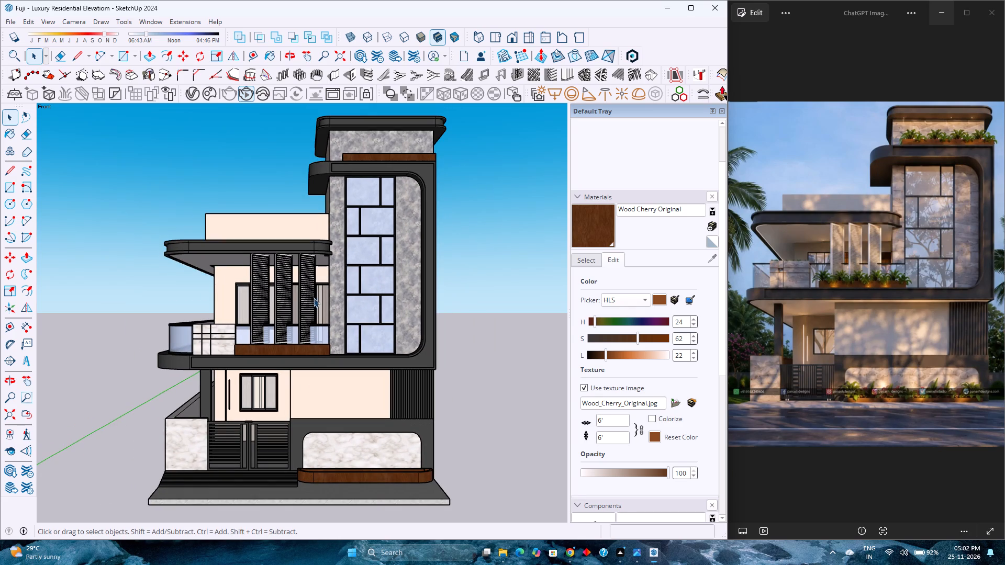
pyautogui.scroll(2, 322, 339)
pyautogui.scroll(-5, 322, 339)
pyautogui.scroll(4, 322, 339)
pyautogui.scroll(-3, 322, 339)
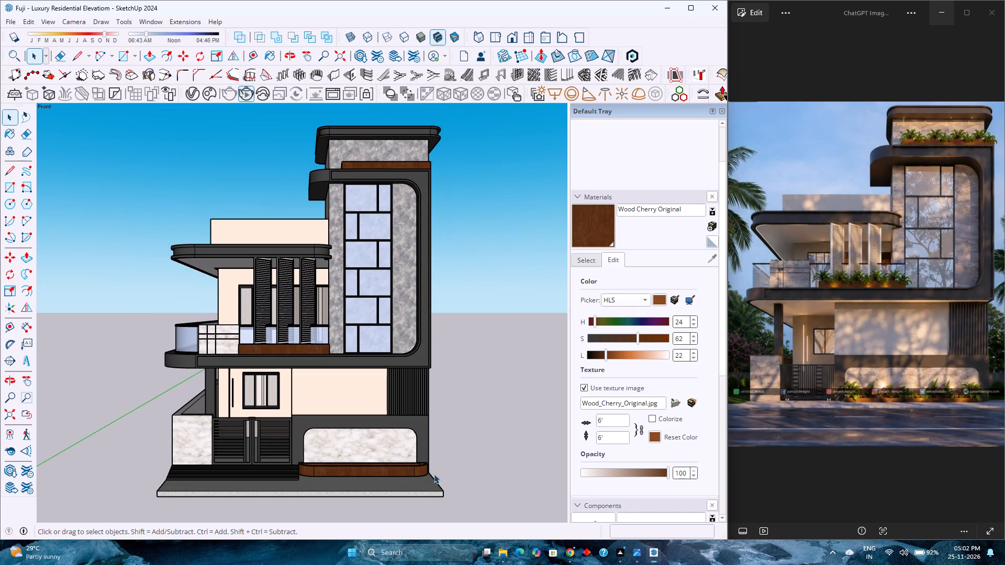
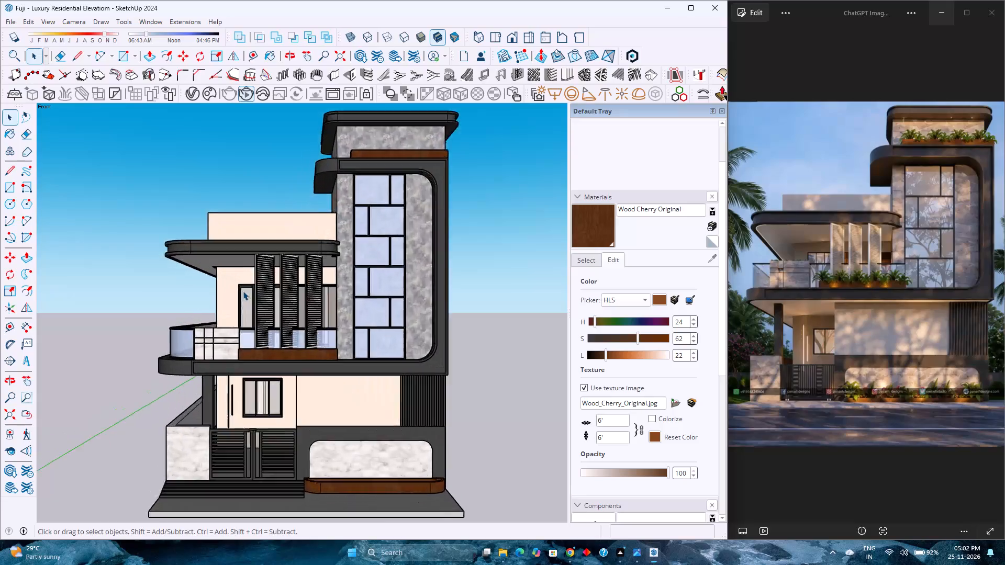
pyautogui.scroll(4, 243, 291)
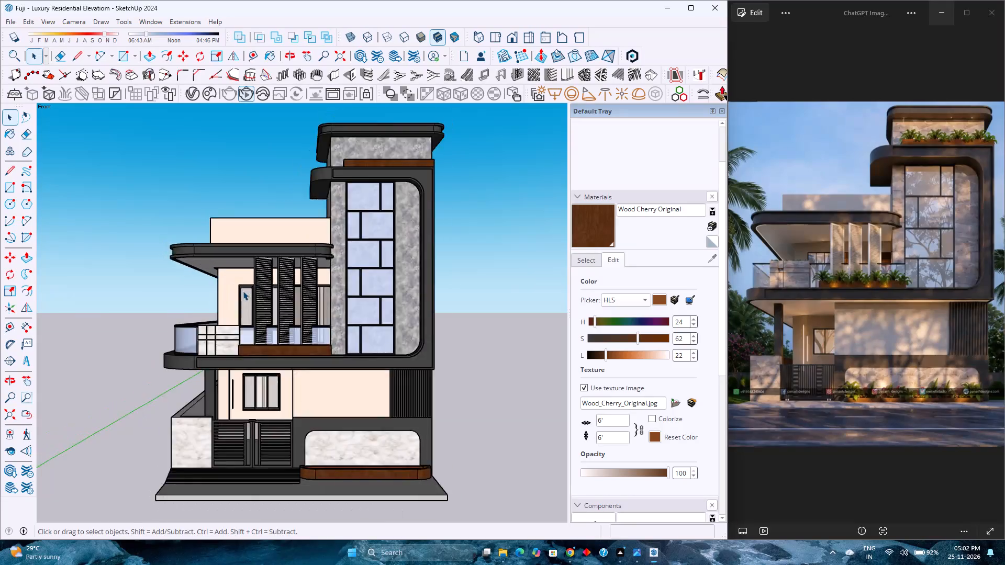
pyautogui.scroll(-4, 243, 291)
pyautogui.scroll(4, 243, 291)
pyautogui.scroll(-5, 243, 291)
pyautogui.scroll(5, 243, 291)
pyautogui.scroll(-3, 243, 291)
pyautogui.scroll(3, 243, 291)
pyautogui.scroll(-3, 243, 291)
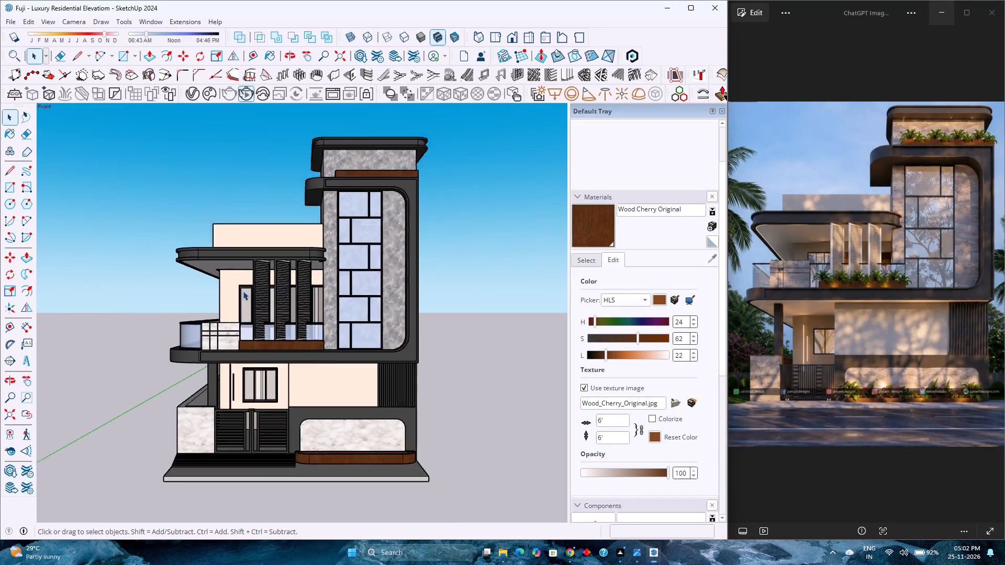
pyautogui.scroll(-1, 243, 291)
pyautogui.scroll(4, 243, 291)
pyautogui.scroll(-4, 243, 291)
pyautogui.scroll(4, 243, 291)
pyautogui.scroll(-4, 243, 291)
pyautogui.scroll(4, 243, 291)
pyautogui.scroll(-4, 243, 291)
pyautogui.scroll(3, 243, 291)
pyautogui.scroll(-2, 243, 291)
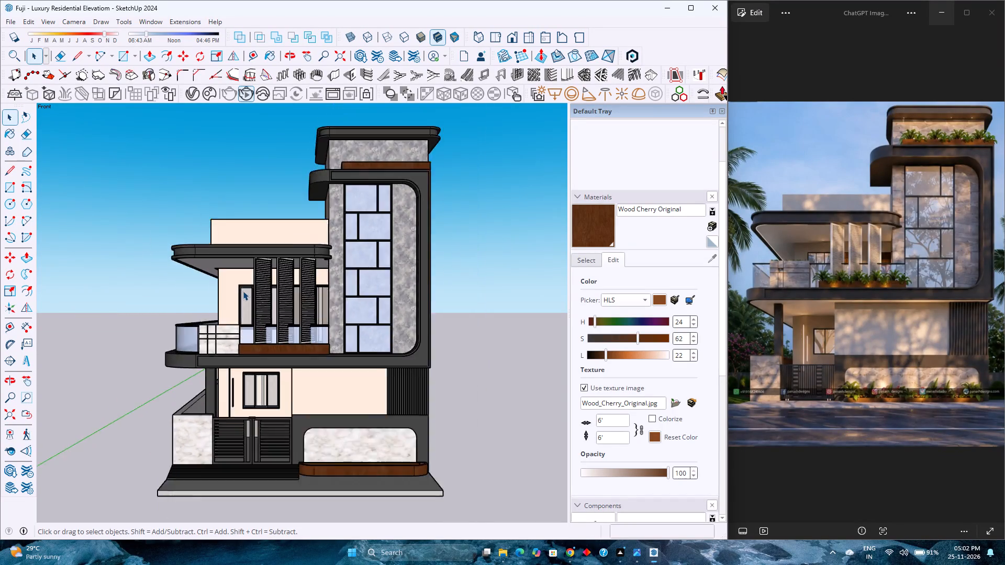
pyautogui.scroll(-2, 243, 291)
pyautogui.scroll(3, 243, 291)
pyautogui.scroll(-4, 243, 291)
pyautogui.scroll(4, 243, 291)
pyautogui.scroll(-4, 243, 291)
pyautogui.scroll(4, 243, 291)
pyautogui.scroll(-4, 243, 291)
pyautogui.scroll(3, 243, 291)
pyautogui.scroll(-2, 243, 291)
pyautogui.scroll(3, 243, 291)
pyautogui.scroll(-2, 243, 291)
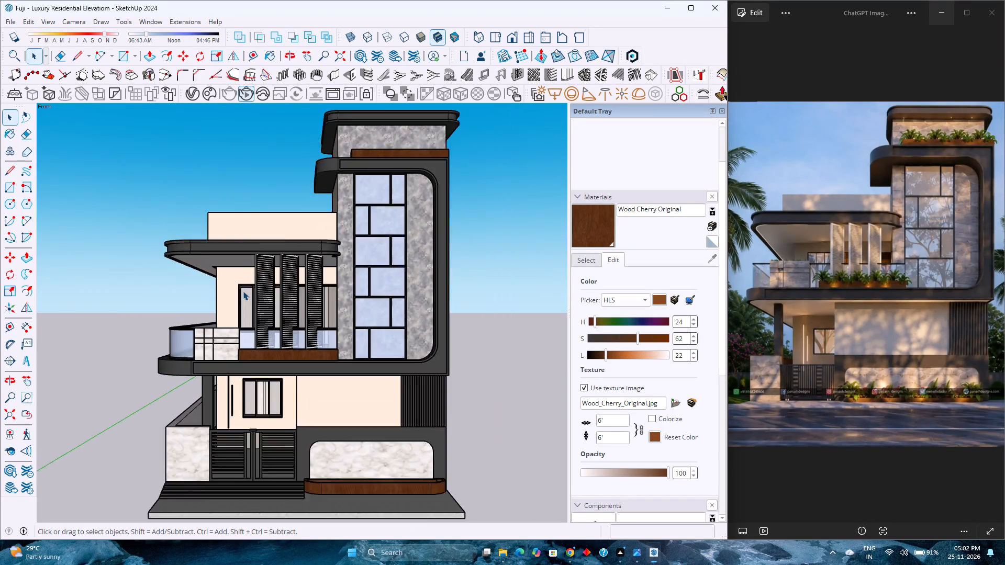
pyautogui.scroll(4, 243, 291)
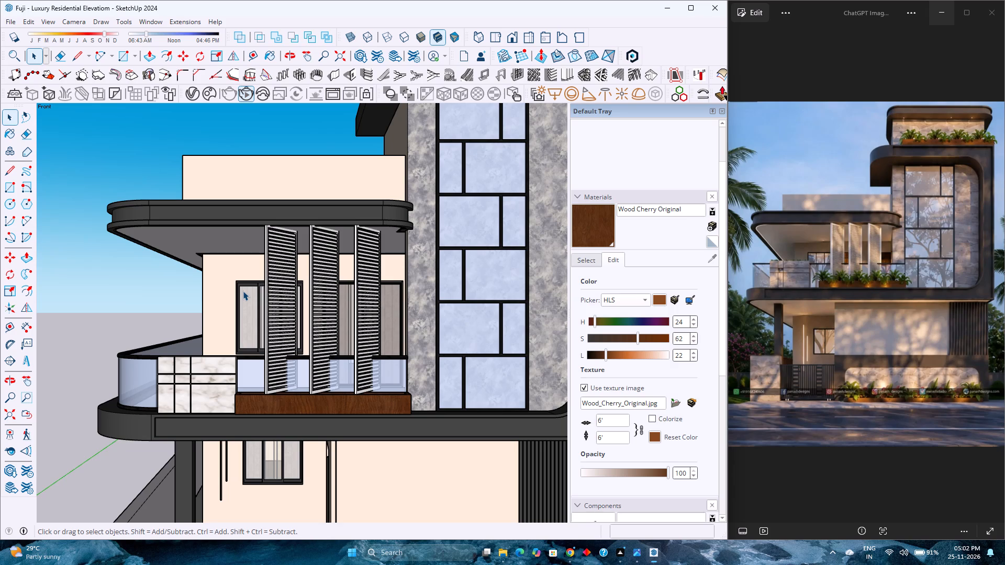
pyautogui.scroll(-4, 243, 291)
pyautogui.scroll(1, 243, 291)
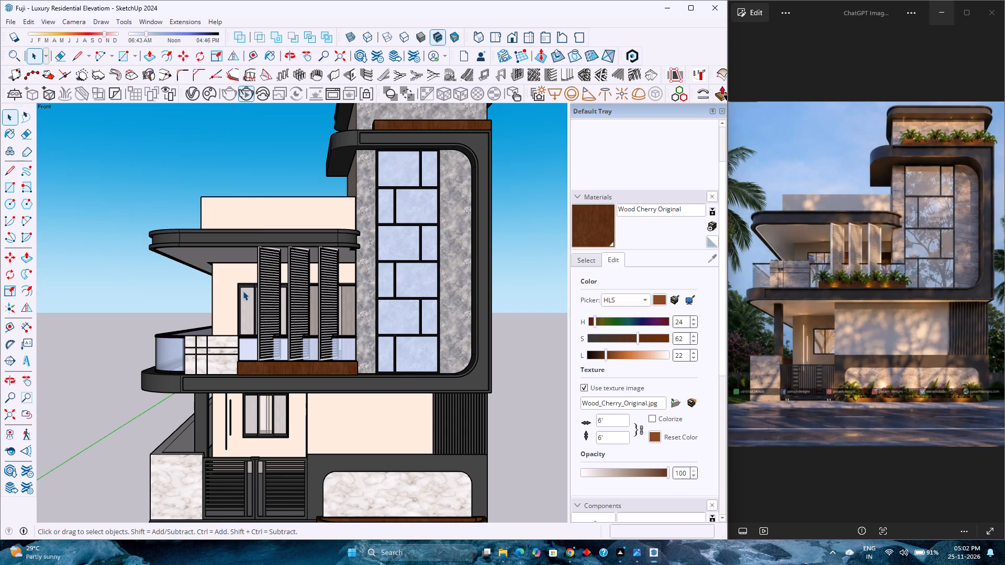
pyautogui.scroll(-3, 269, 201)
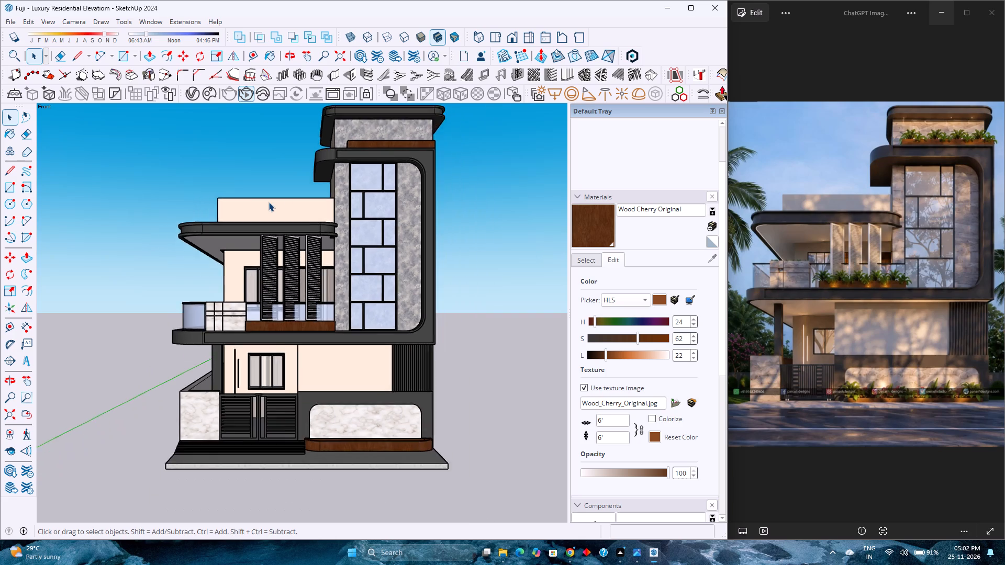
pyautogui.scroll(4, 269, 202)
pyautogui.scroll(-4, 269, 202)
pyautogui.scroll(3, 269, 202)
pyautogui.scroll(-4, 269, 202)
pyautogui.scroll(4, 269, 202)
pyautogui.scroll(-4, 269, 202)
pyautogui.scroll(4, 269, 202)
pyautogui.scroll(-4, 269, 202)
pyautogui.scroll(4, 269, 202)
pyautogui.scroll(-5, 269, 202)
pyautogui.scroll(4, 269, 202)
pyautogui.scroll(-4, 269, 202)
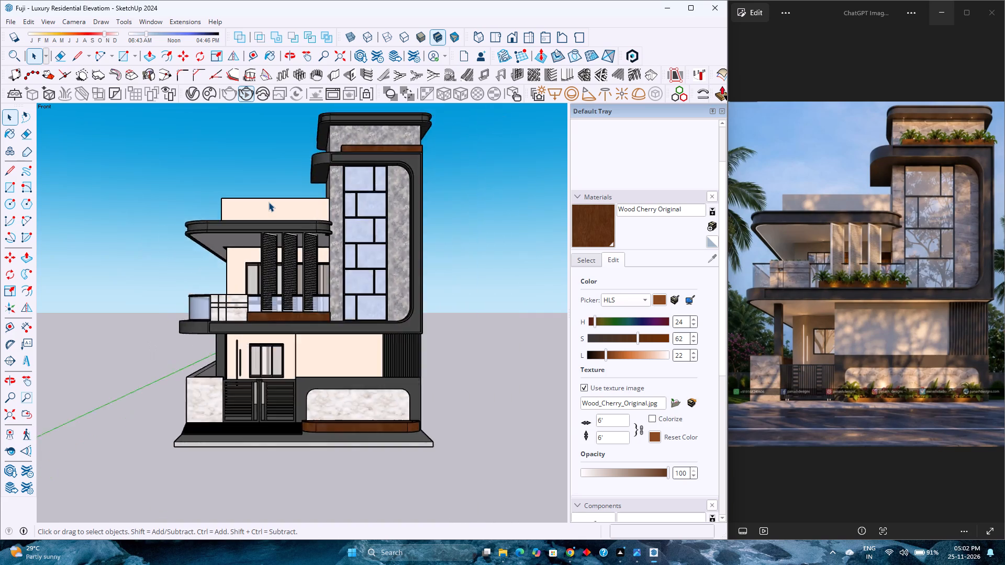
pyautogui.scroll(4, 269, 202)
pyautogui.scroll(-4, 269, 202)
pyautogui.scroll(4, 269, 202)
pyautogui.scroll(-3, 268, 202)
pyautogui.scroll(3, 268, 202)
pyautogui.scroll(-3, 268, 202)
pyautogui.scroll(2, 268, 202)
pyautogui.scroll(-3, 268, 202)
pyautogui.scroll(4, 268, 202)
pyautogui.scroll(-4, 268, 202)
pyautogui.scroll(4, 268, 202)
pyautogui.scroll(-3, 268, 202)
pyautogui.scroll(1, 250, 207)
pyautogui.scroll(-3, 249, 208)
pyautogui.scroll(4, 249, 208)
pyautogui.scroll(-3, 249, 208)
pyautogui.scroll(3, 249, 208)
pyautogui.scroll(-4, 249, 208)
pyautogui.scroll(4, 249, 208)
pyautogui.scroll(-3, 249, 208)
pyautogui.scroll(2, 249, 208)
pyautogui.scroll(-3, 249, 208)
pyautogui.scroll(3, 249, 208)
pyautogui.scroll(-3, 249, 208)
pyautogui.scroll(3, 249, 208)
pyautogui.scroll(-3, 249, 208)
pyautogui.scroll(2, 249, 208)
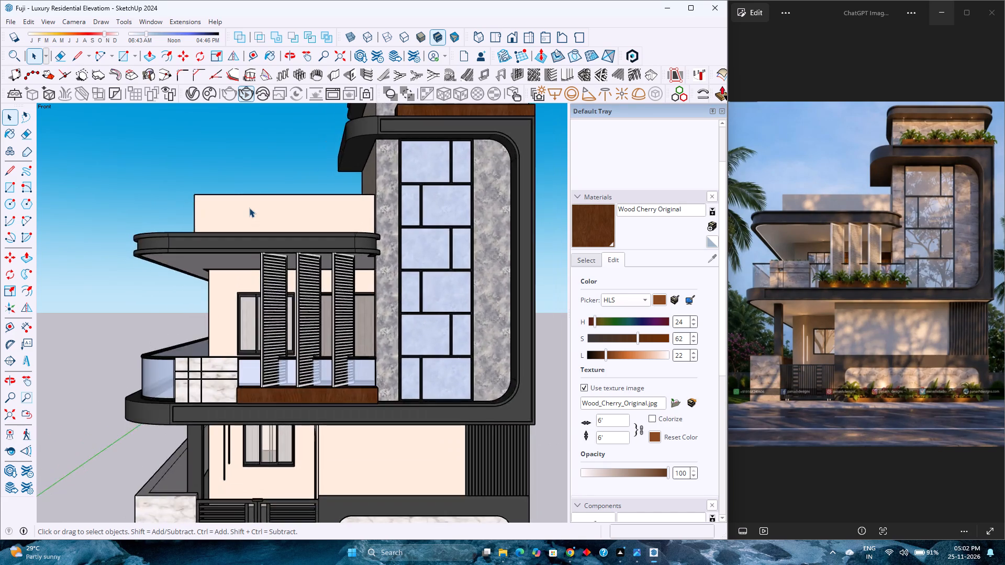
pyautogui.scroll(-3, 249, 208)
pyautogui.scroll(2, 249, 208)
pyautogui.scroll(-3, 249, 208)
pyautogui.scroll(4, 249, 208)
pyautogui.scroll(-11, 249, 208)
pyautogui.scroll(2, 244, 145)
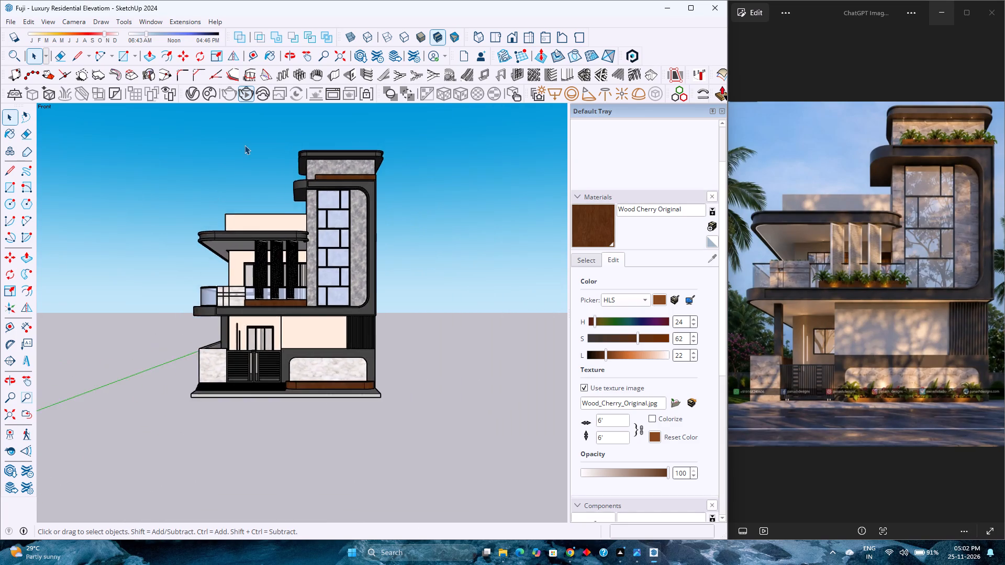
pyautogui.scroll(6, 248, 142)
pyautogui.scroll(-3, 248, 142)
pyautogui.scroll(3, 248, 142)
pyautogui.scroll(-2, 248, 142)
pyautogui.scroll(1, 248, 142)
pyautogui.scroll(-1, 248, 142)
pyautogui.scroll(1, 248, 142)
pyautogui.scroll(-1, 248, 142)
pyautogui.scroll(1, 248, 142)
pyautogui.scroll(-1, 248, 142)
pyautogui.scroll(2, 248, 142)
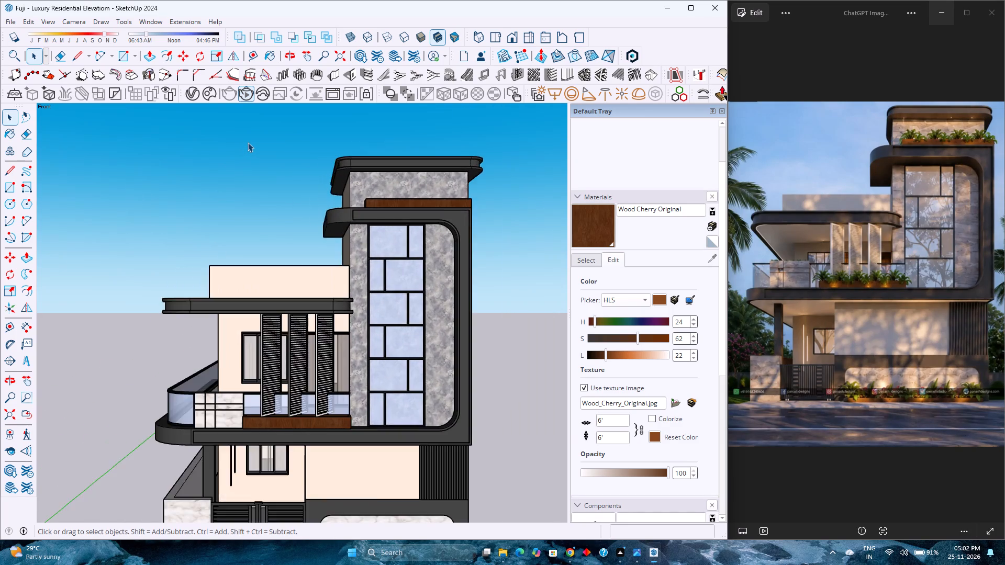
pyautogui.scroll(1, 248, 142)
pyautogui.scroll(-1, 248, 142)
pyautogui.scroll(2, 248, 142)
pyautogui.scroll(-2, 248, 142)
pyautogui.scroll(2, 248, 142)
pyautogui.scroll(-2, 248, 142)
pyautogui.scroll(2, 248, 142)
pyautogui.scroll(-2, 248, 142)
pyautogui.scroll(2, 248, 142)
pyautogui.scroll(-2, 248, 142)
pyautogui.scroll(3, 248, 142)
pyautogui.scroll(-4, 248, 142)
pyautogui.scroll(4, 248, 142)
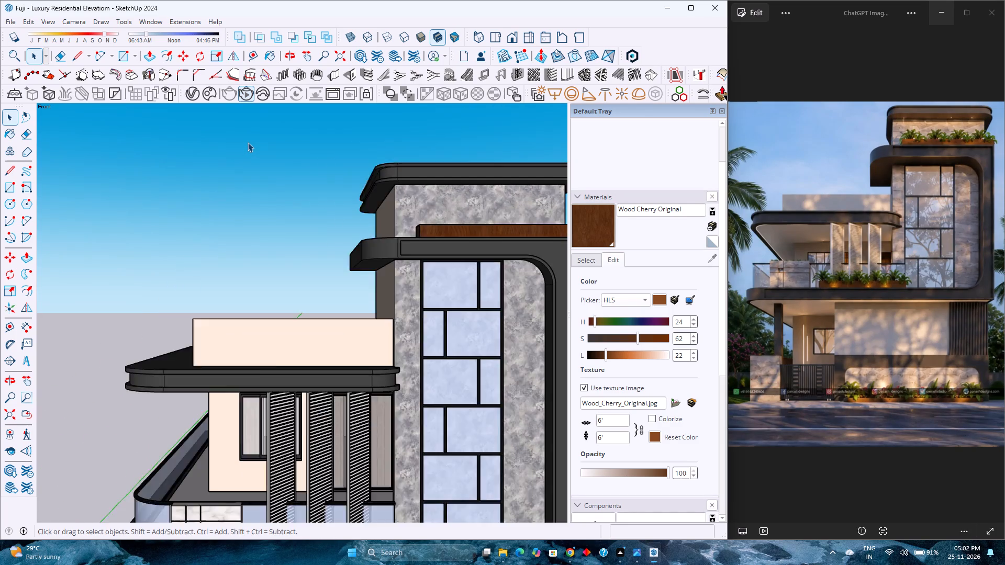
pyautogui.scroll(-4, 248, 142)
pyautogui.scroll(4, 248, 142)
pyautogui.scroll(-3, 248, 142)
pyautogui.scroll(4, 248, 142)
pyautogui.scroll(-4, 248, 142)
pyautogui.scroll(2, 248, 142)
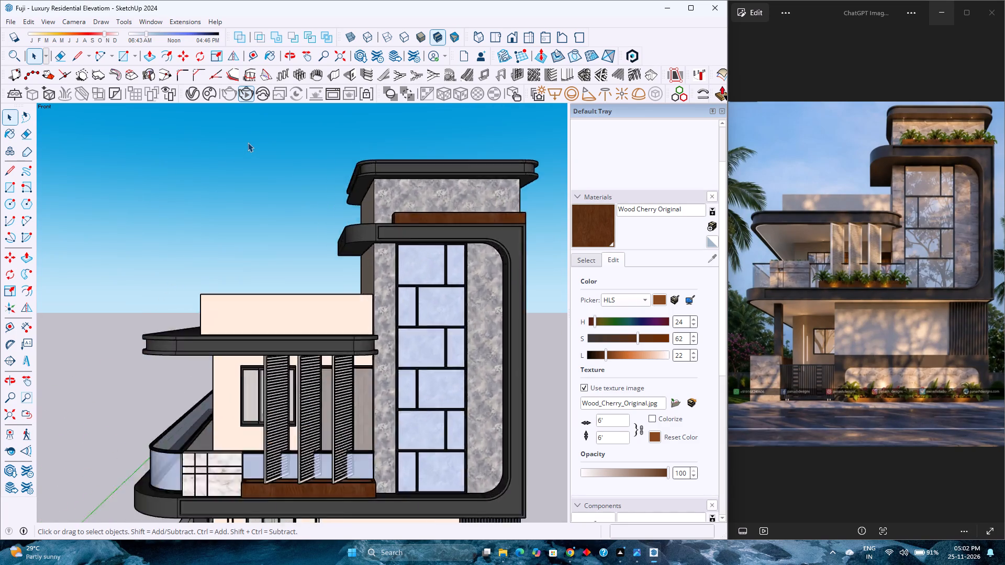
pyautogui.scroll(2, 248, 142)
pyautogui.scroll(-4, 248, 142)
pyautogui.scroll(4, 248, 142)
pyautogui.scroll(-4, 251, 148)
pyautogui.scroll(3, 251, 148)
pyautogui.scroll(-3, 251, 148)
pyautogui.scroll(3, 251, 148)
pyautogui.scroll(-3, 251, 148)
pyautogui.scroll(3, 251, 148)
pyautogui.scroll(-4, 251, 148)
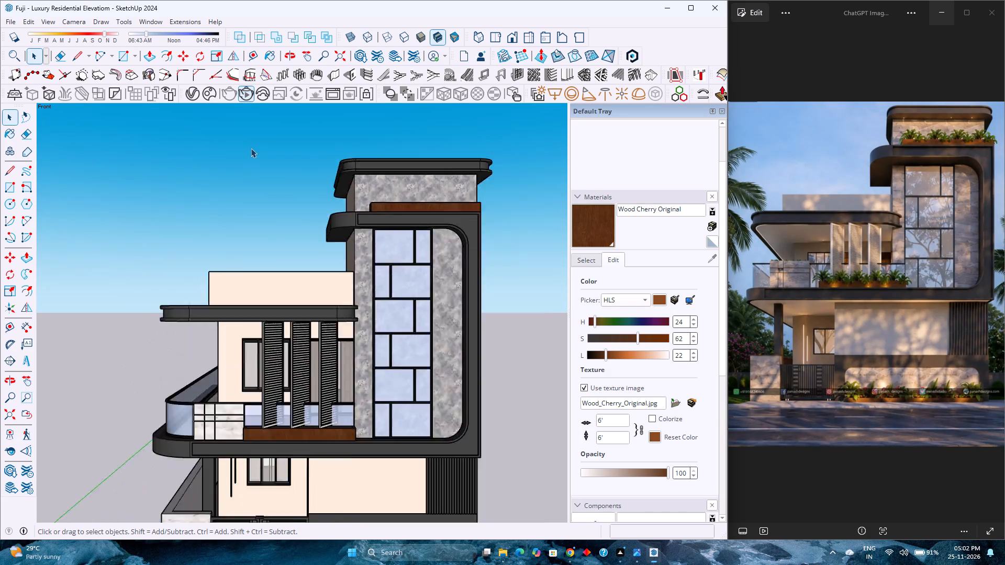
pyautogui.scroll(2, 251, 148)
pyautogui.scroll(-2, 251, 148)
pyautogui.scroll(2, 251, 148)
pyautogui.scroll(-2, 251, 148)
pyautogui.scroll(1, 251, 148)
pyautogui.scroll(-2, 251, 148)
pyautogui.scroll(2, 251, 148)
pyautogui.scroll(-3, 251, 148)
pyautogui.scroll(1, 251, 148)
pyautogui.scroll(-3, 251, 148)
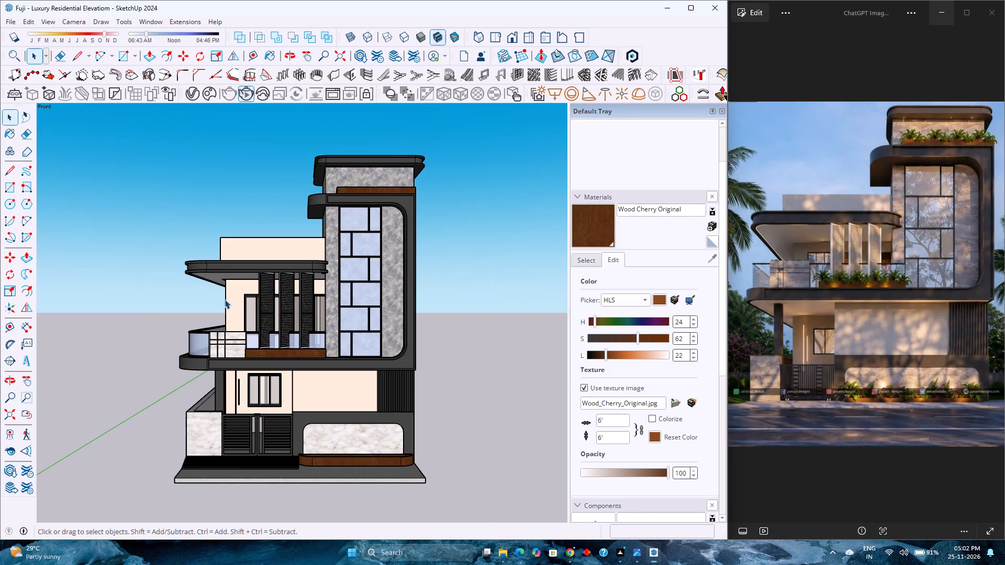
# Examine the house from its balcony side and from the front, including the gate, boundary wall and planters.
pyautogui.scroll(5, 273, 352)
pyautogui.moveTo(260, 355); pyautogui.dragTo(423, 380, button='middle')
pyautogui.moveTo(403, 371); pyautogui.dragTo(359, 351, button='middle')
pyautogui.scroll(-2, 324, 333)
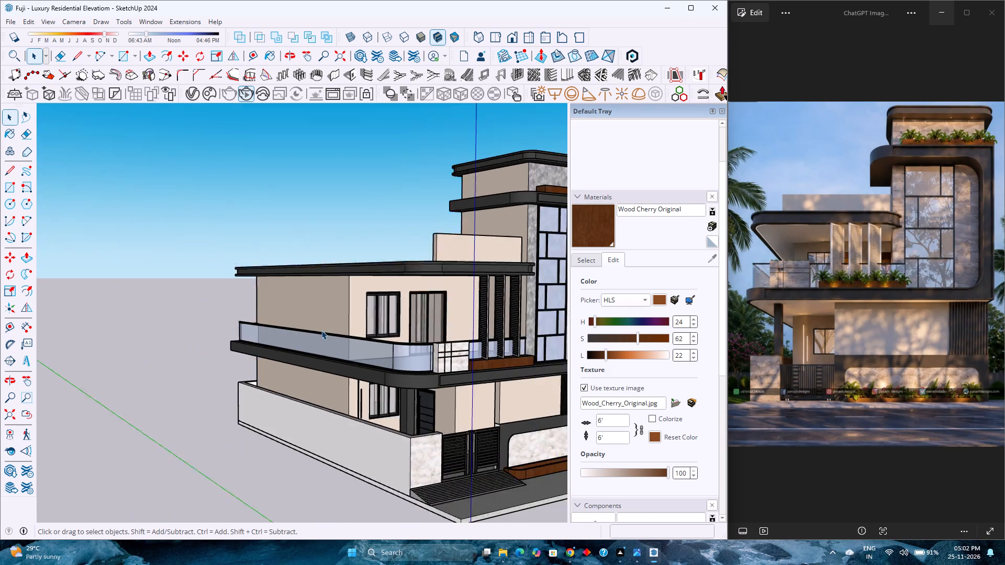
pyautogui.scroll(-7, 321, 330)
pyautogui.scroll(5, 338, 379)
pyautogui.moveTo(392, 329); pyautogui.dragTo(389, 332, button='middle')
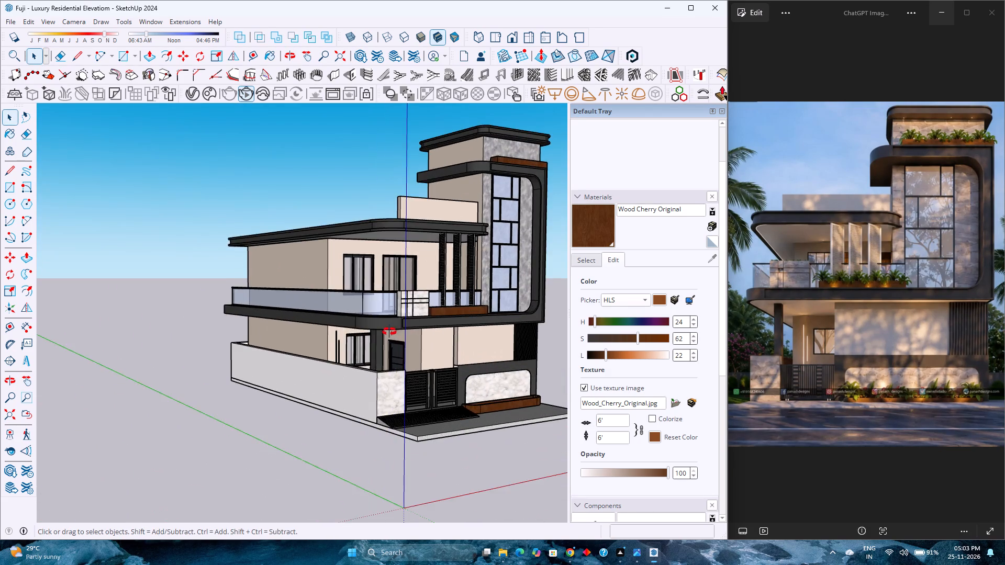
pyautogui.moveTo(389, 332); pyautogui.dragTo(252, 319, button='middle')
pyautogui.middleClick(272, 321)
pyautogui.middleClick(273, 321)
pyautogui.scroll(4, 273, 321)
pyautogui.scroll(-3, 273, 321)
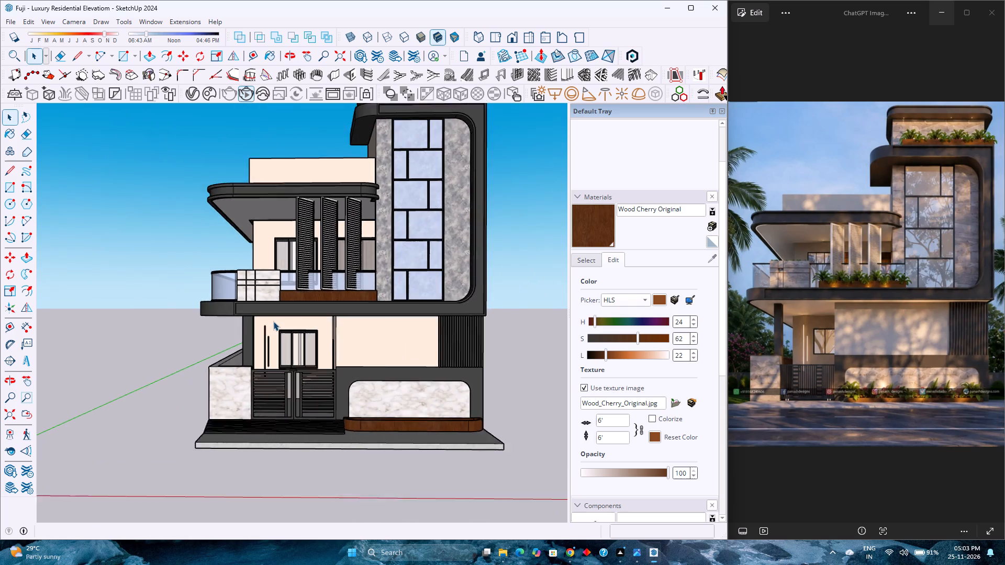
pyautogui.scroll(-1, 273, 321)
pyautogui.scroll(3, 274, 321)
pyautogui.scroll(-4, 275, 321)
pyautogui.scroll(5, 323, 357)
pyautogui.moveTo(324, 358); pyautogui.dragTo(468, 384, button='middle')
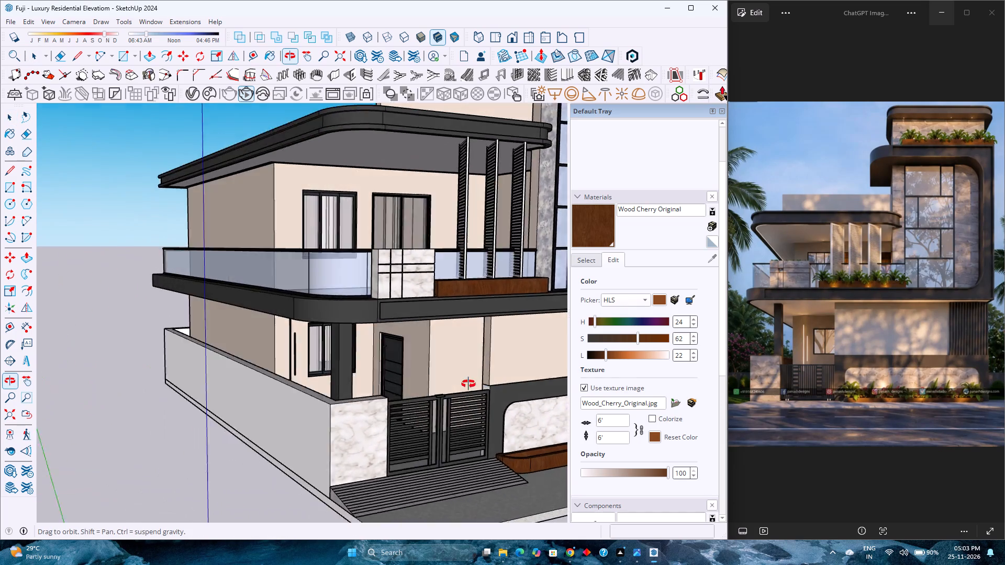
pyautogui.moveTo(468, 384); pyautogui.dragTo(331, 337, button='middle')
pyautogui.middleClick(331, 337)
pyautogui.middleClick(331, 337)
pyautogui.scroll(-1, 309, 334)
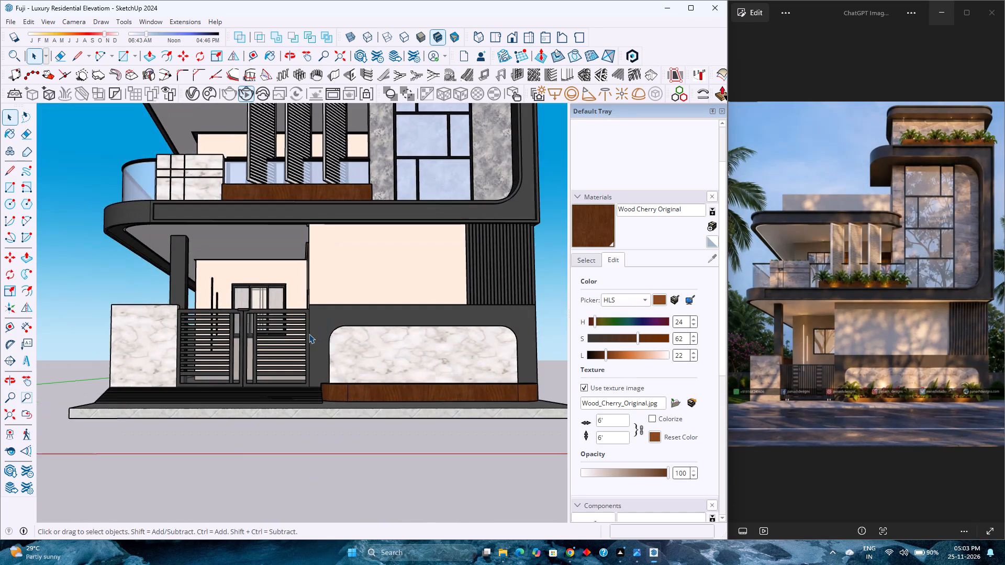
pyautogui.scroll(-3, 309, 334)
pyautogui.scroll(3, 309, 334)
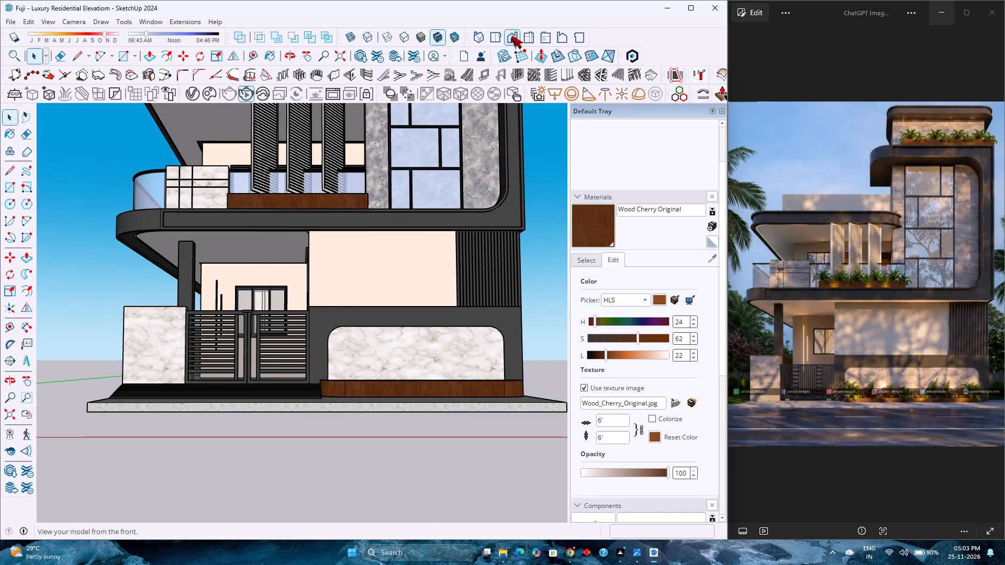
# Render the whole house in the front view with V-Ray and bring up the result in the V-Ray Frame Buffer.
pyautogui.click(513, 36)
pyautogui.click(3, 415)
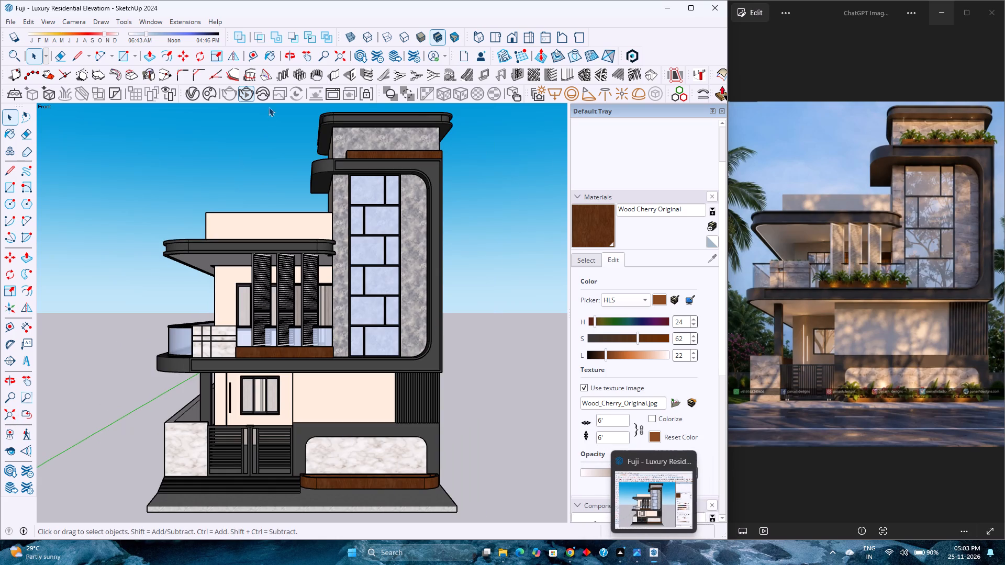
pyautogui.click(245, 96)
pyautogui.click(246, 90)
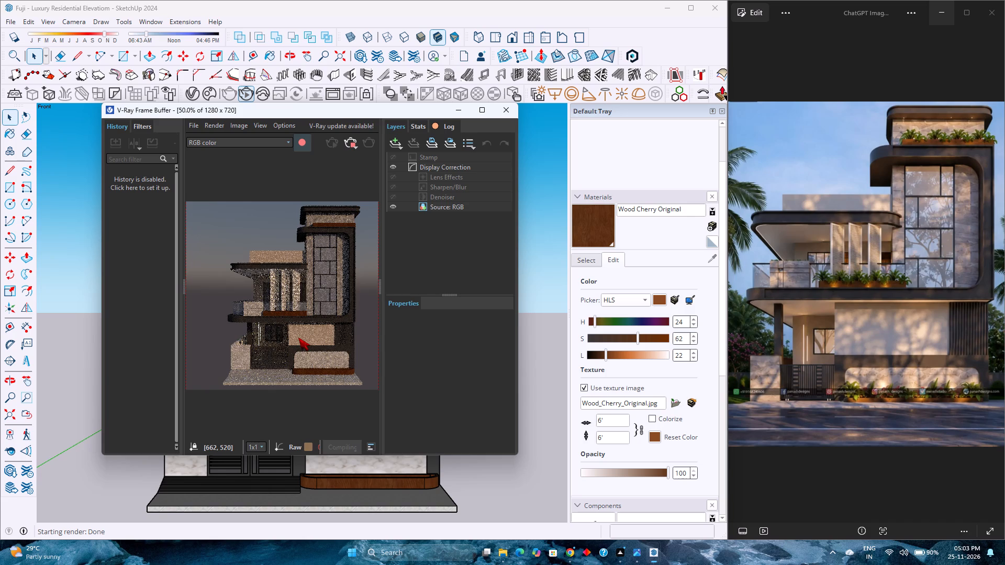
pyautogui.scroll(1, 294, 319)
pyautogui.scroll(-1, 294, 319)
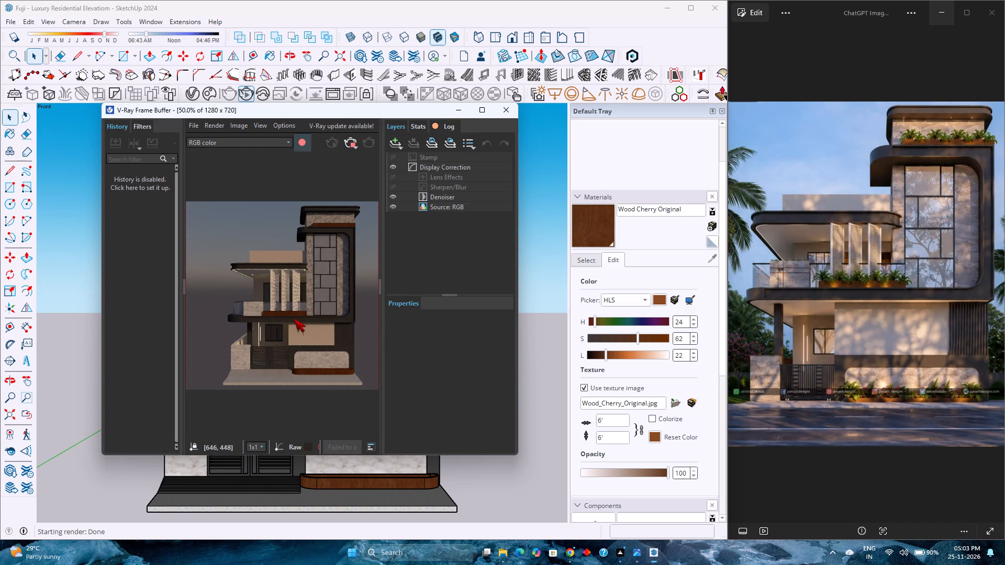
pyautogui.moveTo(373, 107); pyautogui.dragTo(359, 118)
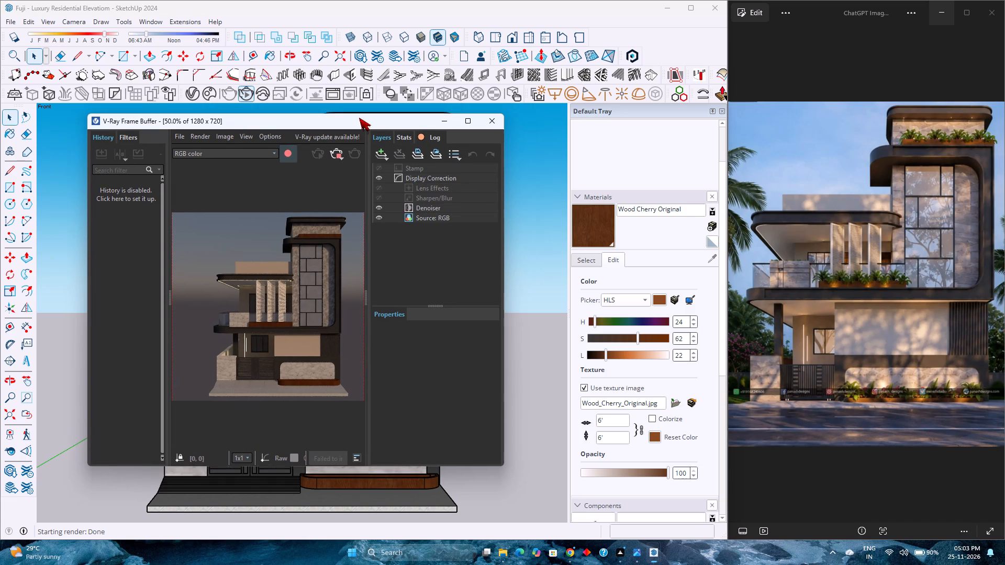
# Set the V-Ray render output aspect ratio to 4:5 - Portrait and close the Asset Editor.
pyautogui.moveTo(359, 118); pyautogui.dragTo(348, 126)
pyautogui.click(195, 94)
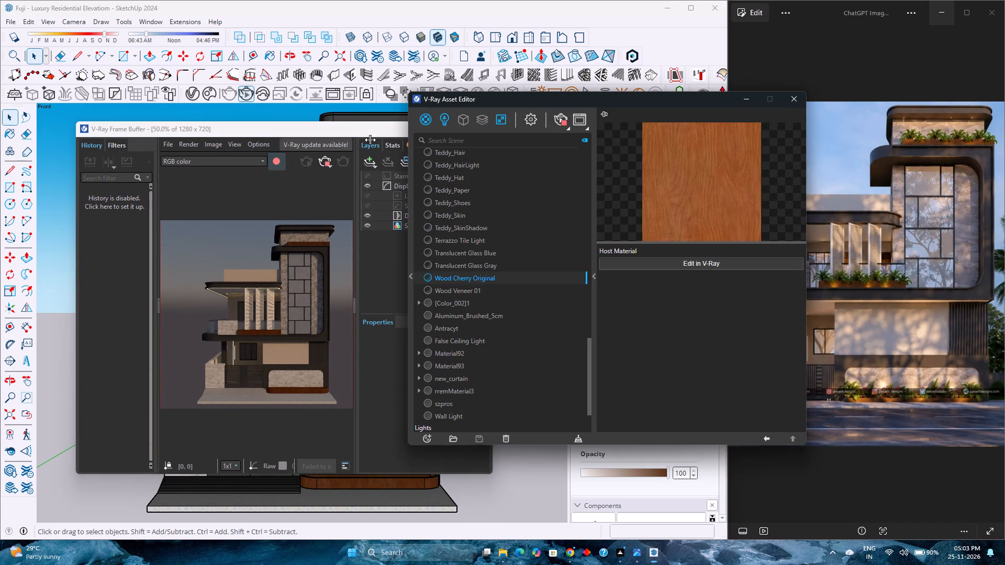
pyautogui.click(529, 121)
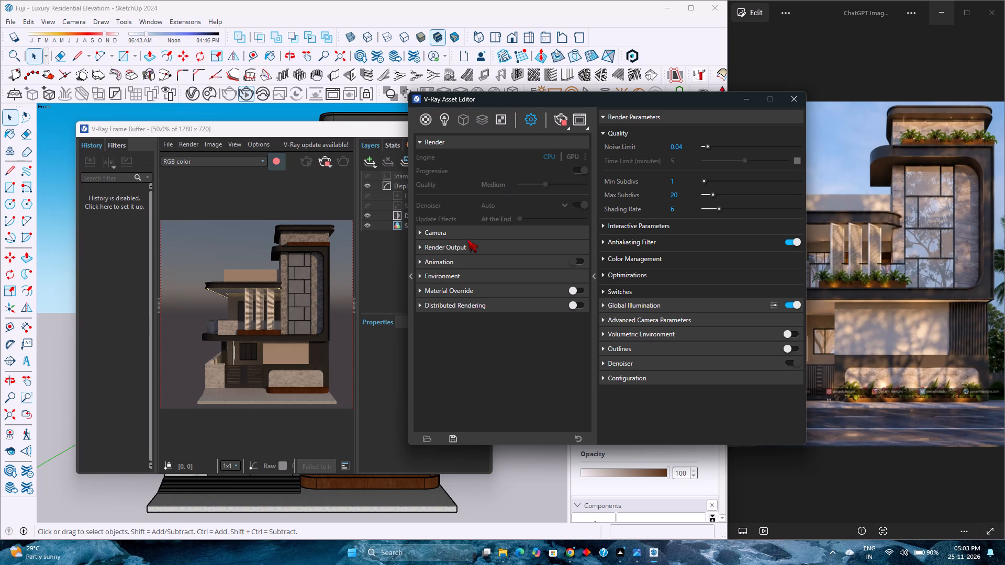
pyautogui.click(455, 245)
pyautogui.click(521, 287)
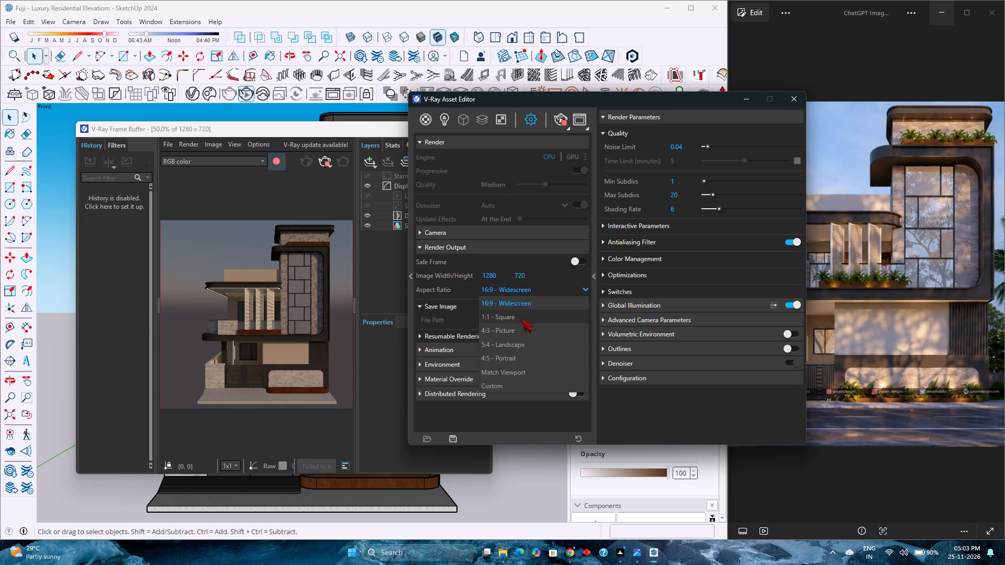
pyautogui.click(520, 355)
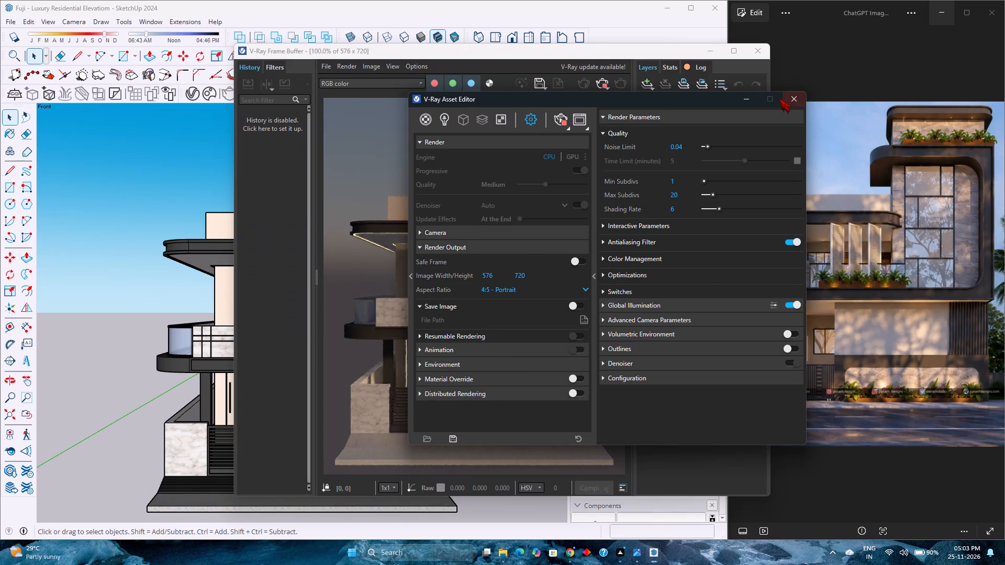
pyautogui.click(797, 96)
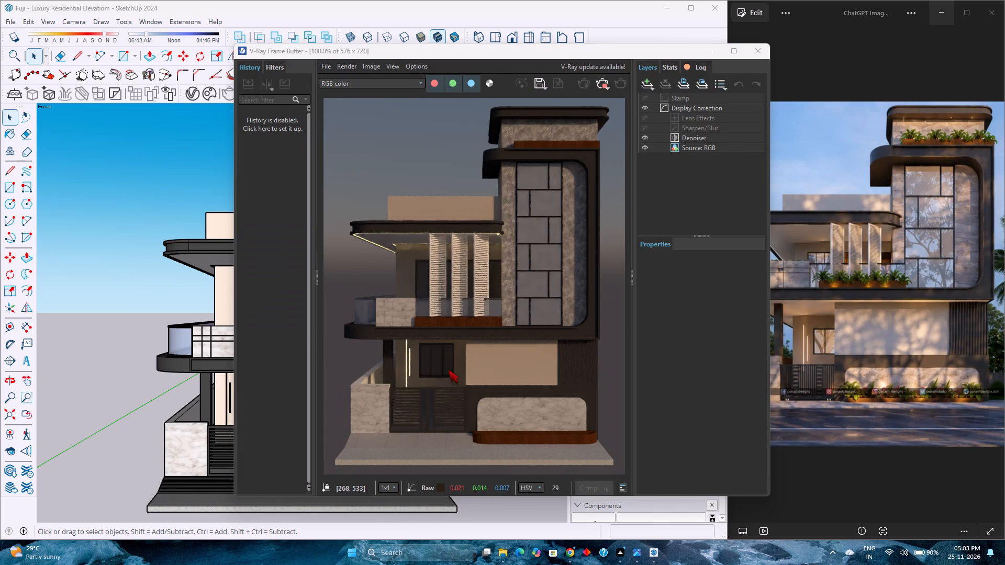
# Examine the portrait render up close and as a whole, comparing the balcony fins, facade materials and lighting with the reference.
pyautogui.scroll(2, 420, 346)
pyautogui.scroll(-4, 420, 346)
pyautogui.scroll(3, 420, 345)
pyautogui.scroll(-2, 420, 345)
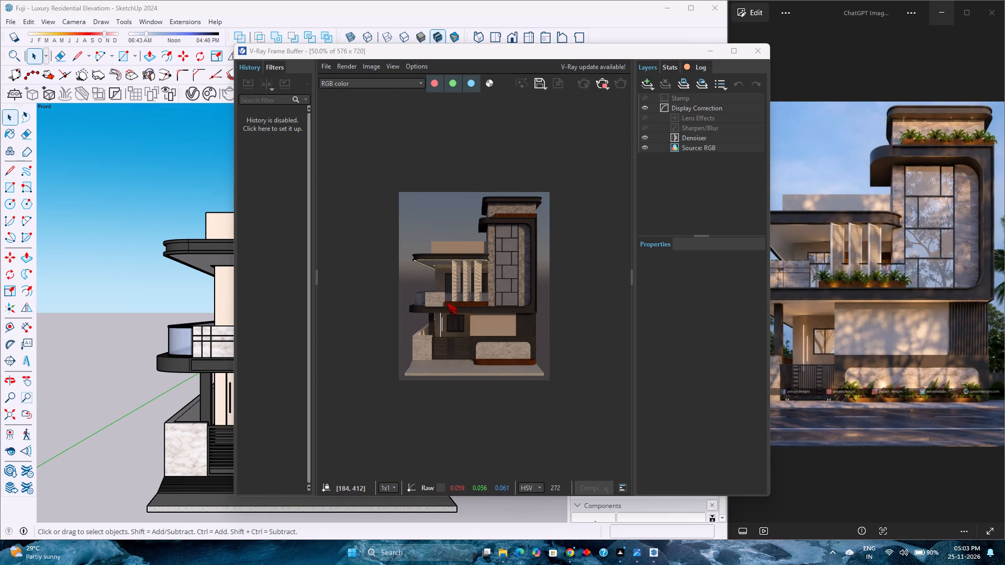
pyautogui.scroll(2, 469, 289)
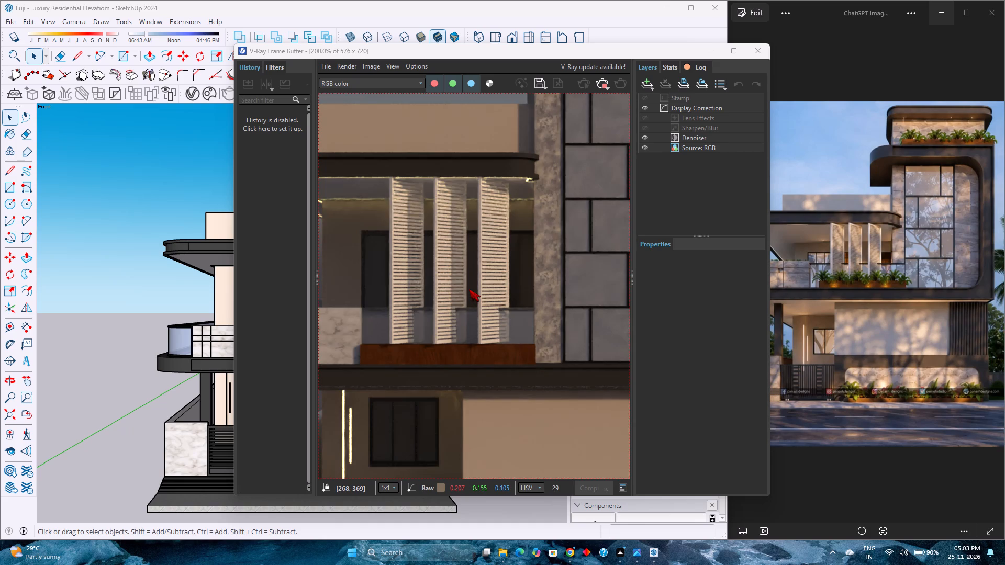
pyautogui.scroll(-1, 469, 289)
pyautogui.scroll(1, 469, 289)
pyautogui.scroll(-1, 469, 289)
pyautogui.scroll(1, 469, 289)
pyautogui.scroll(-2, 469, 289)
pyautogui.scroll(2, 469, 289)
pyautogui.scroll(-2, 469, 289)
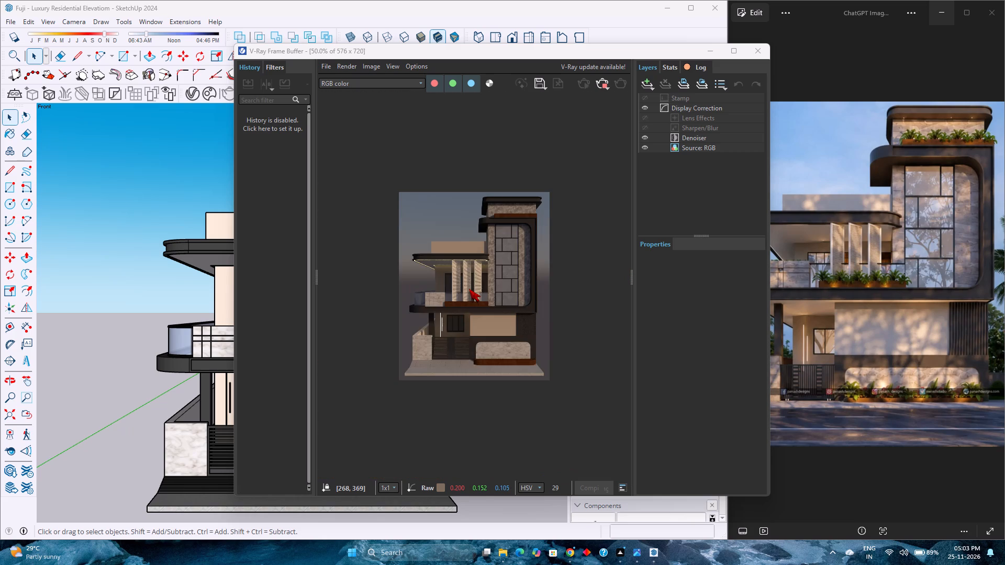
pyautogui.scroll(1, 469, 289)
pyautogui.scroll(-1, 469, 289)
pyautogui.scroll(1, 469, 289)
pyautogui.scroll(-1, 469, 289)
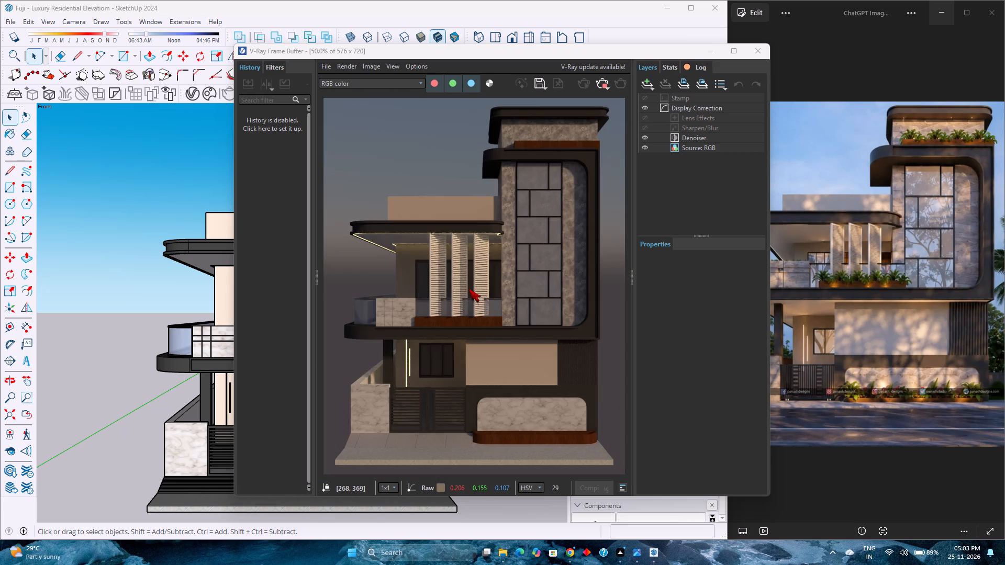
# Test the sun at different months of the year in the live render and set the shadow date to March.
pyautogui.moveTo(101, 32); pyautogui.dragTo(90, 37)
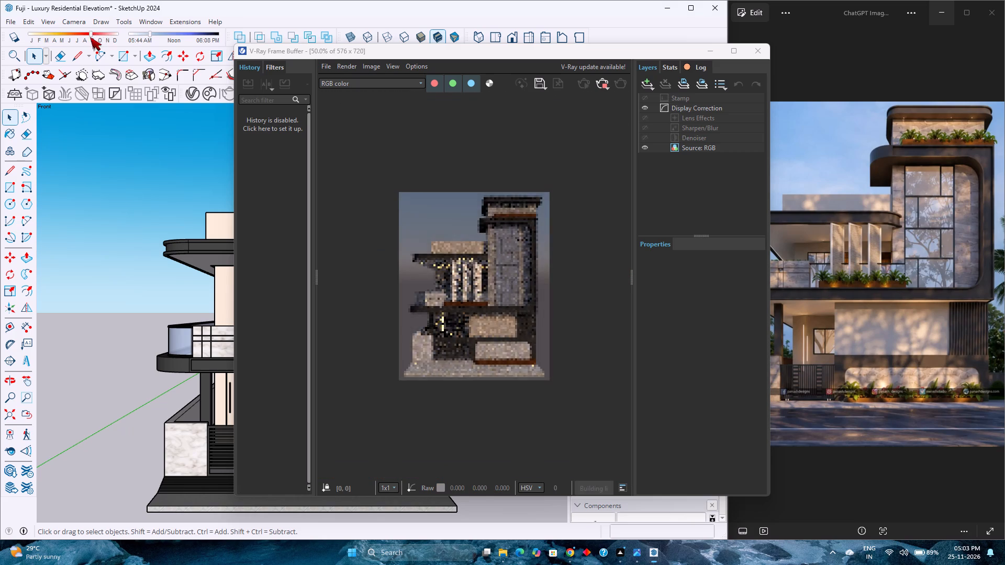
pyautogui.moveTo(90, 37); pyautogui.dragTo(83, 42)
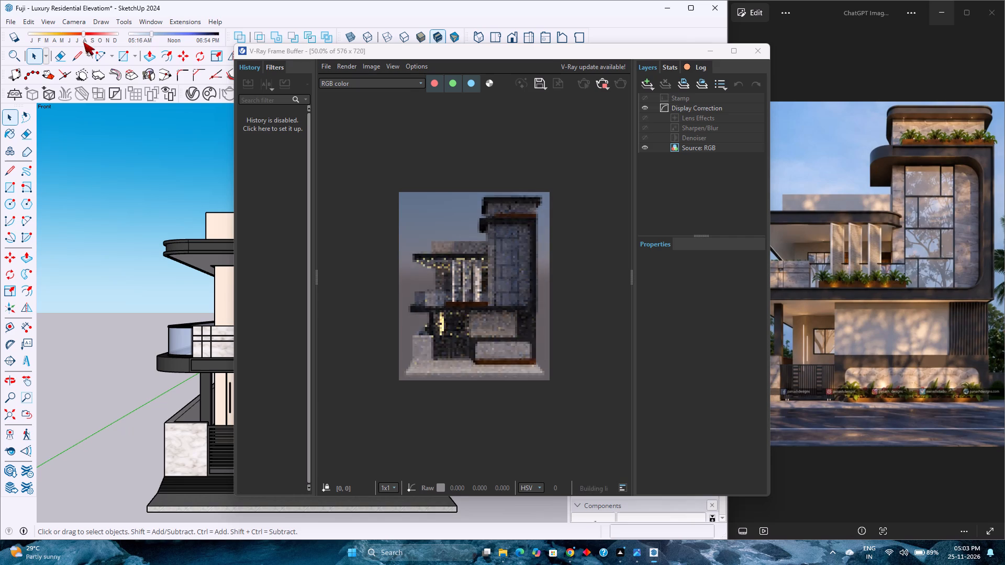
pyautogui.moveTo(83, 42); pyautogui.dragTo(111, 39)
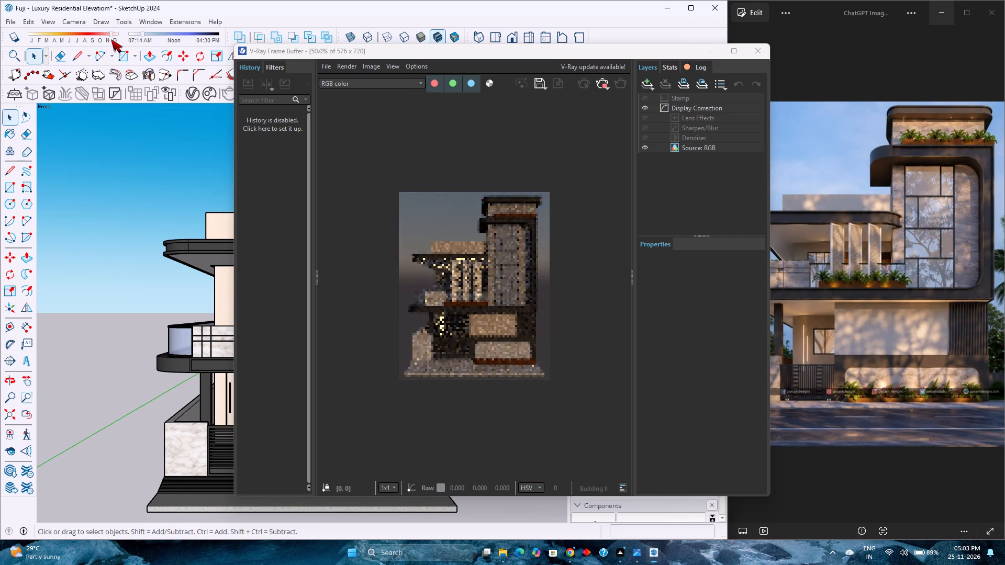
pyautogui.moveTo(111, 39); pyautogui.dragTo(66, 38)
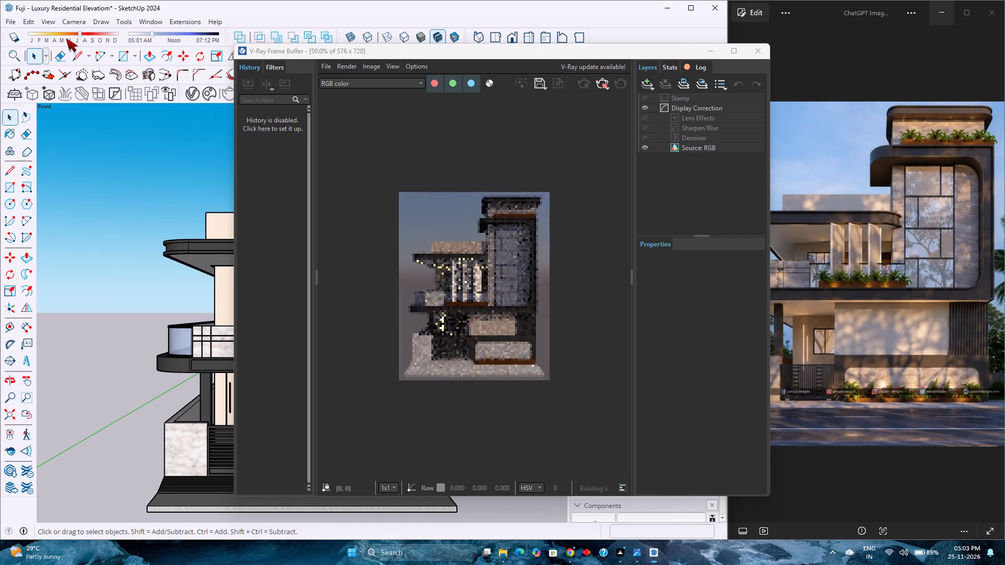
pyautogui.moveTo(66, 38); pyautogui.dragTo(51, 38)
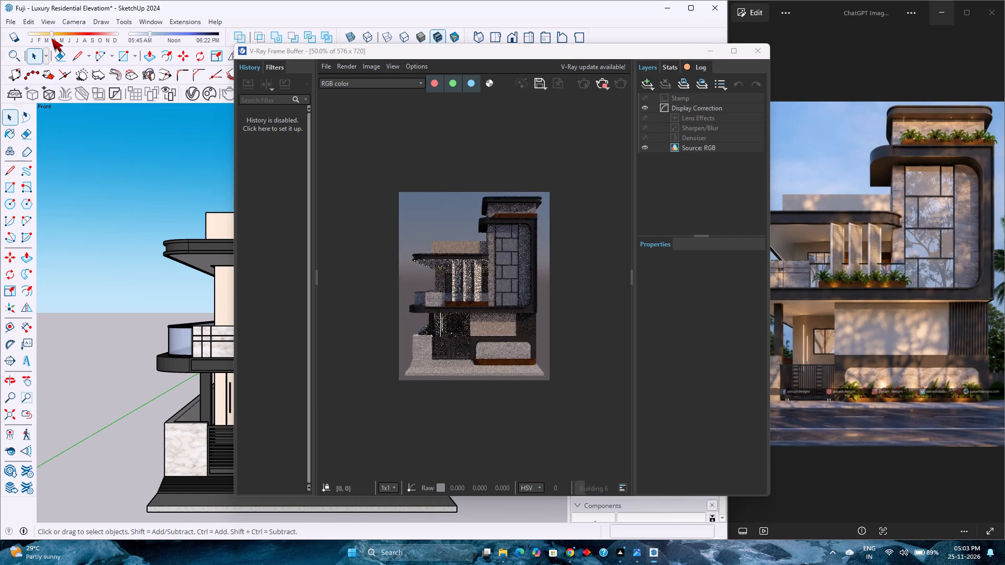
pyautogui.moveTo(51, 38); pyautogui.dragTo(48, 38)
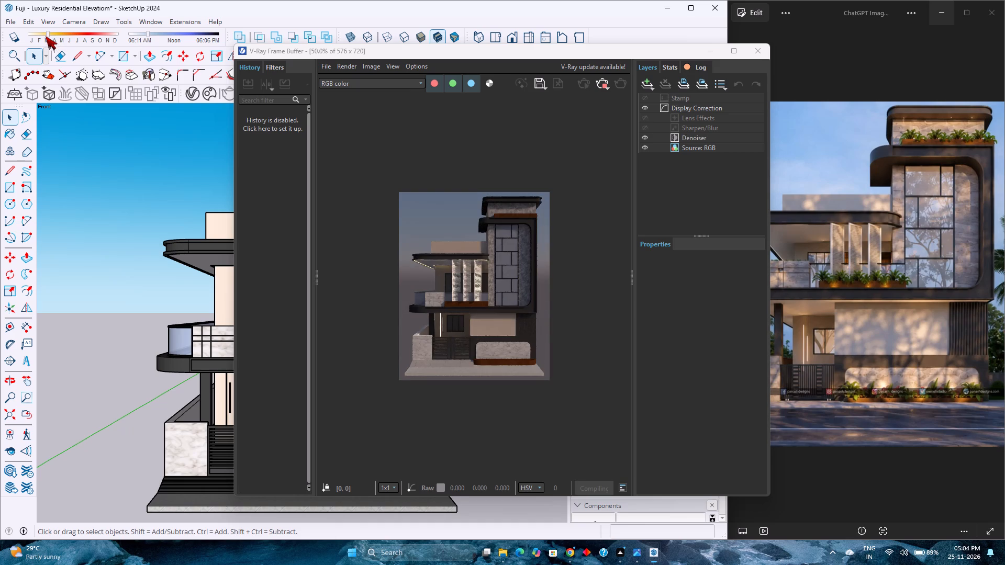
pyautogui.click(45, 33)
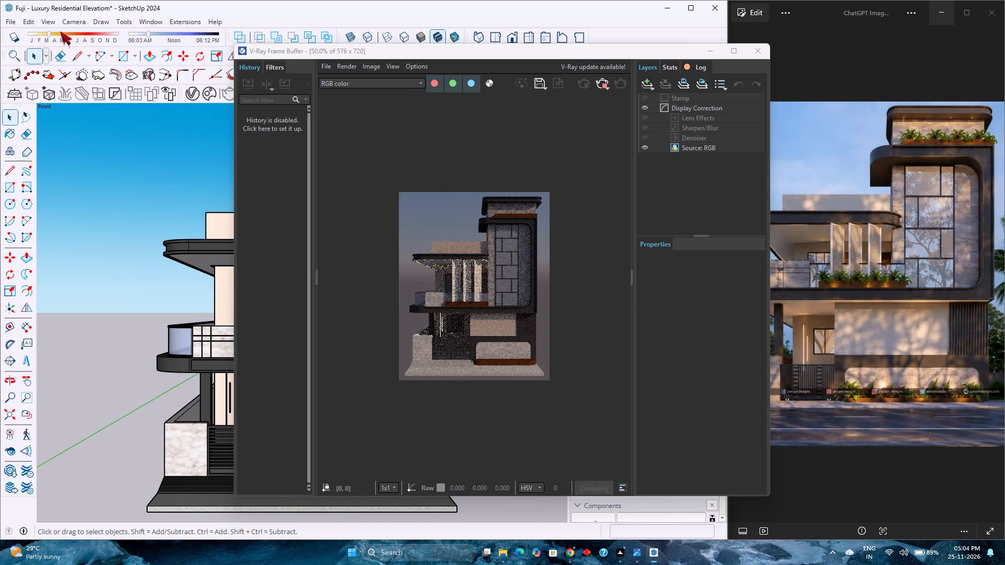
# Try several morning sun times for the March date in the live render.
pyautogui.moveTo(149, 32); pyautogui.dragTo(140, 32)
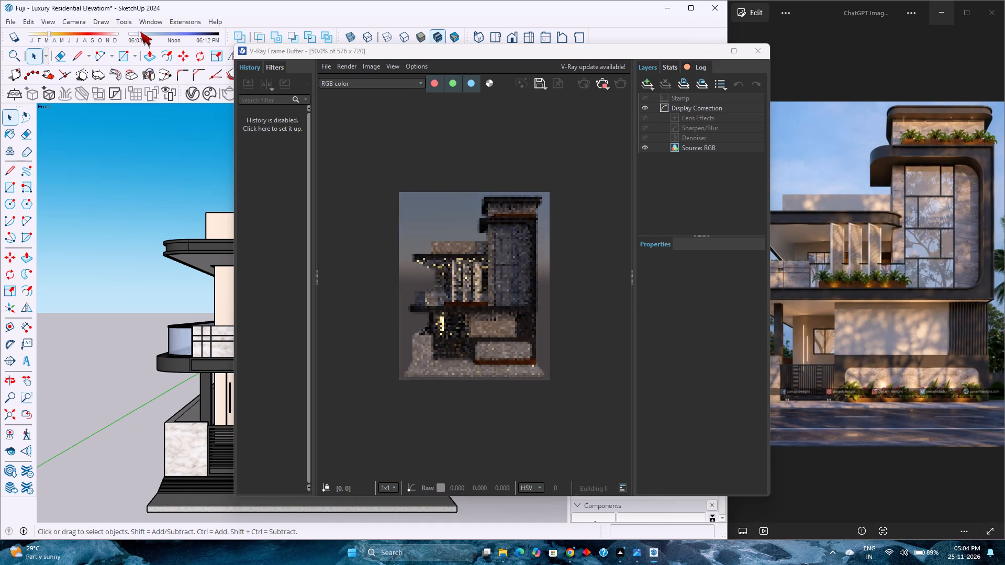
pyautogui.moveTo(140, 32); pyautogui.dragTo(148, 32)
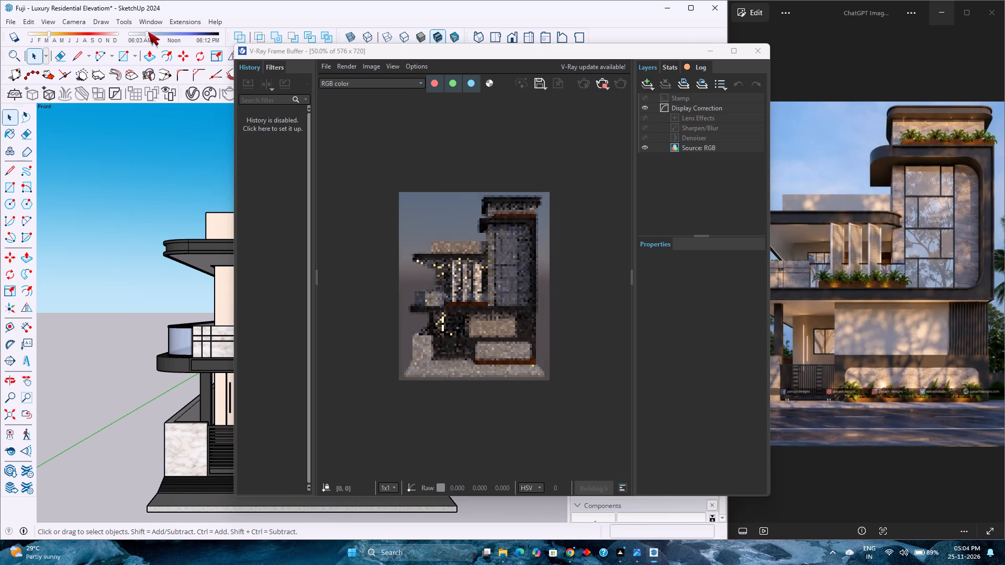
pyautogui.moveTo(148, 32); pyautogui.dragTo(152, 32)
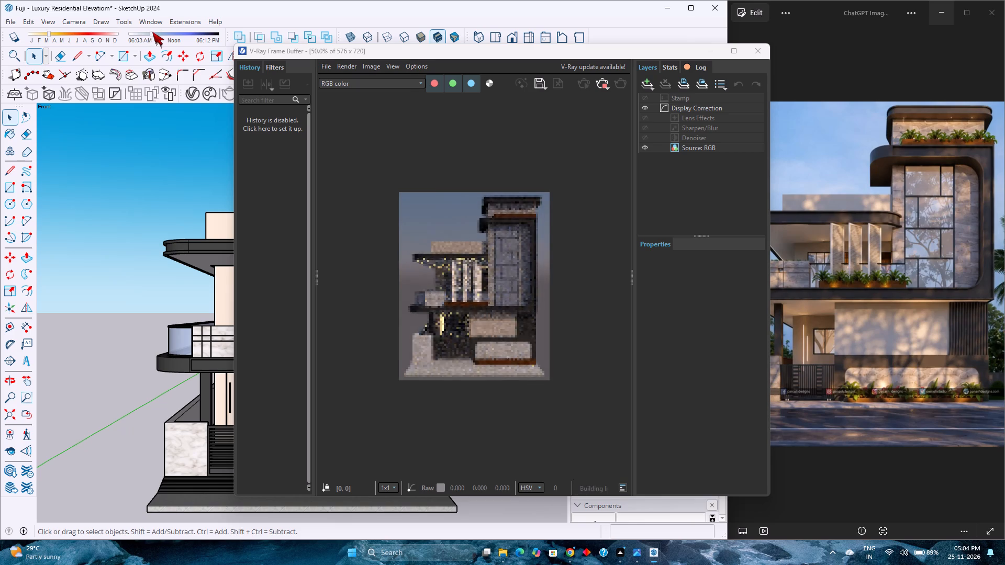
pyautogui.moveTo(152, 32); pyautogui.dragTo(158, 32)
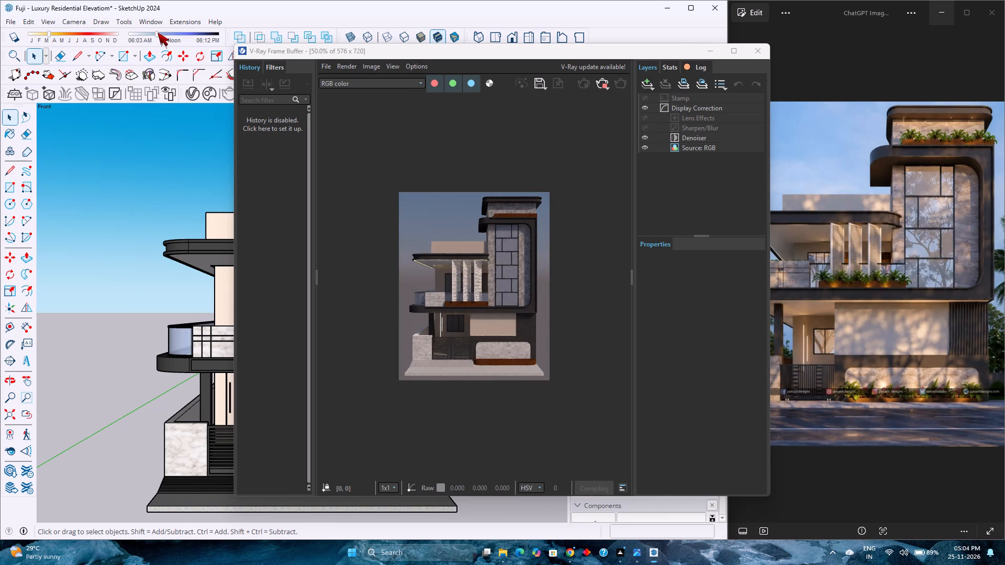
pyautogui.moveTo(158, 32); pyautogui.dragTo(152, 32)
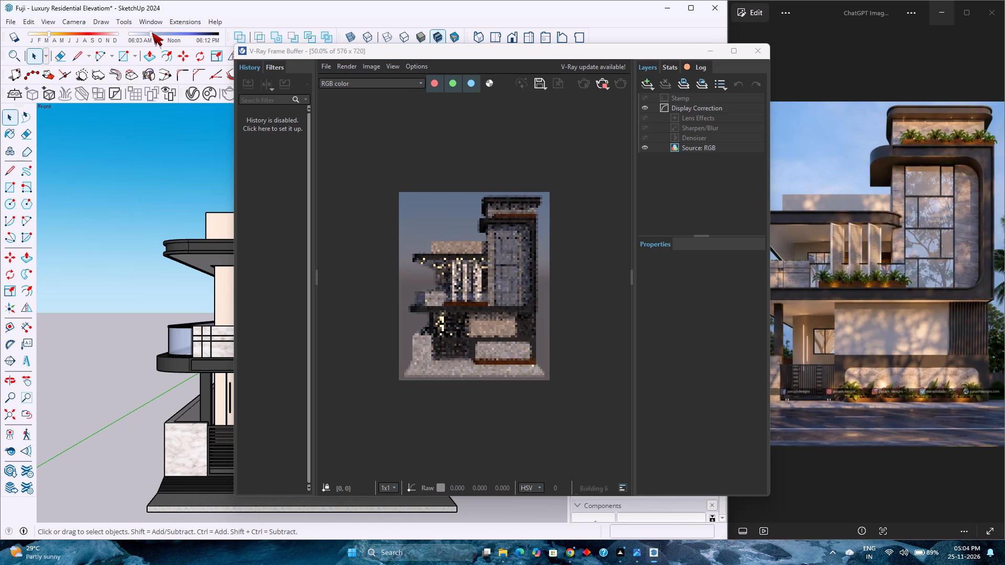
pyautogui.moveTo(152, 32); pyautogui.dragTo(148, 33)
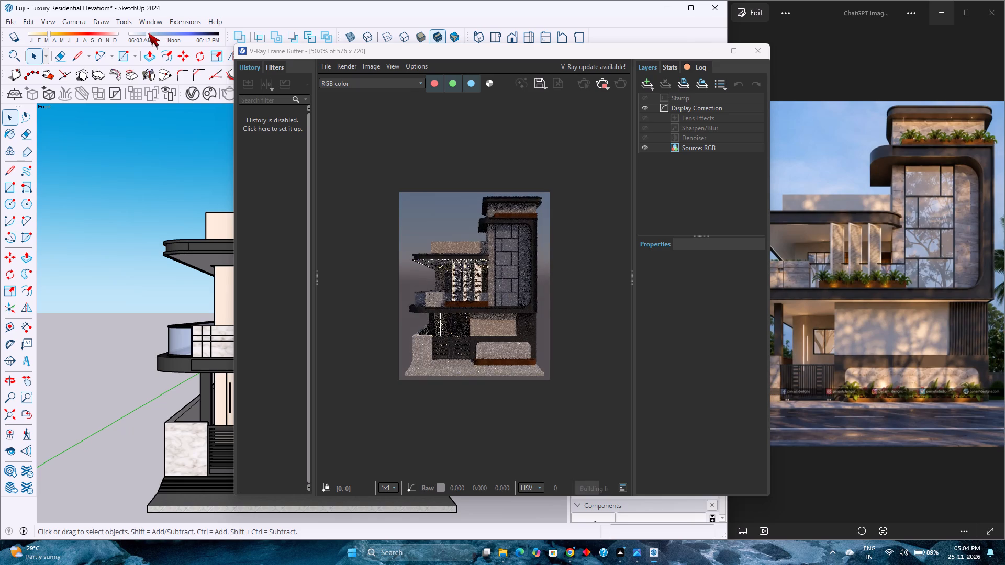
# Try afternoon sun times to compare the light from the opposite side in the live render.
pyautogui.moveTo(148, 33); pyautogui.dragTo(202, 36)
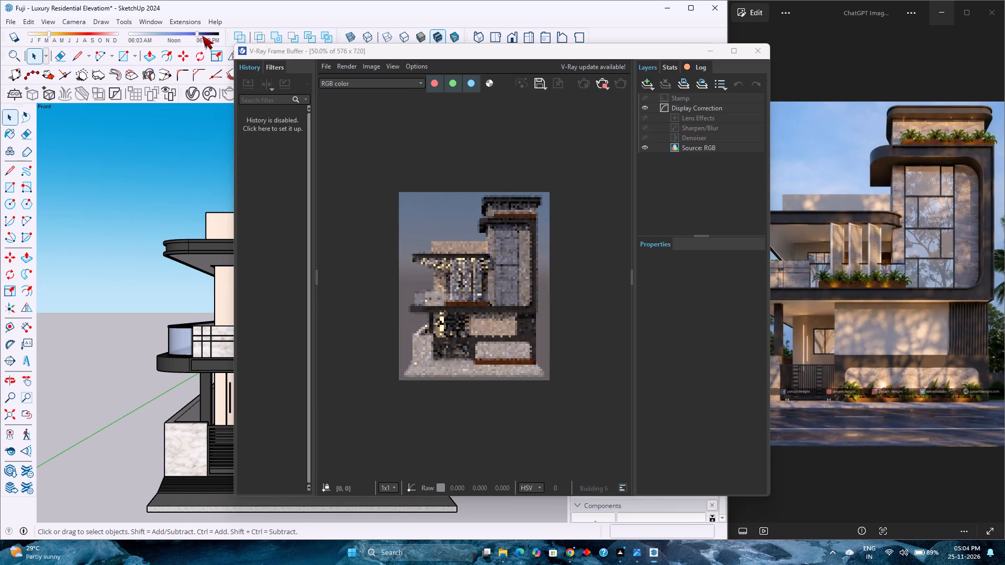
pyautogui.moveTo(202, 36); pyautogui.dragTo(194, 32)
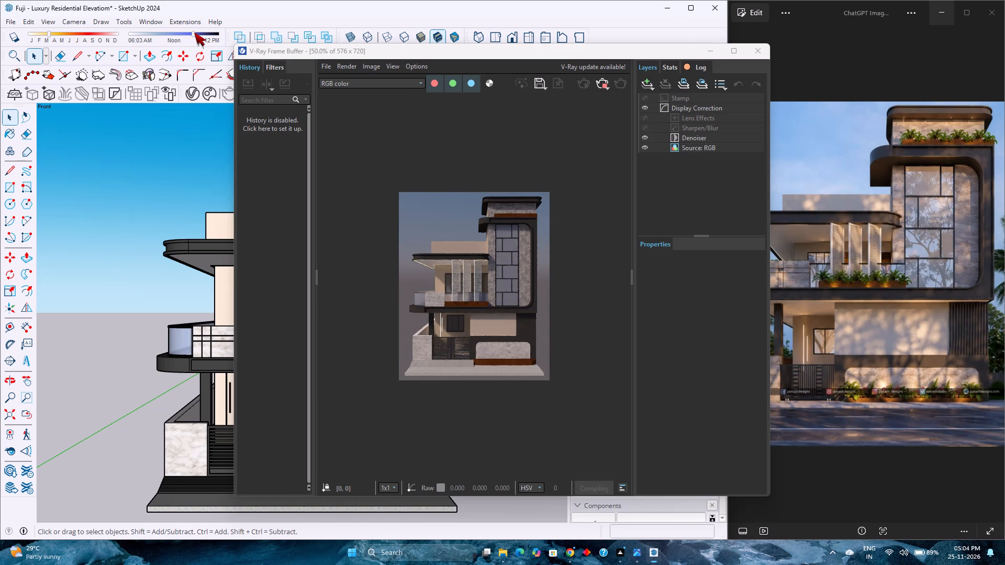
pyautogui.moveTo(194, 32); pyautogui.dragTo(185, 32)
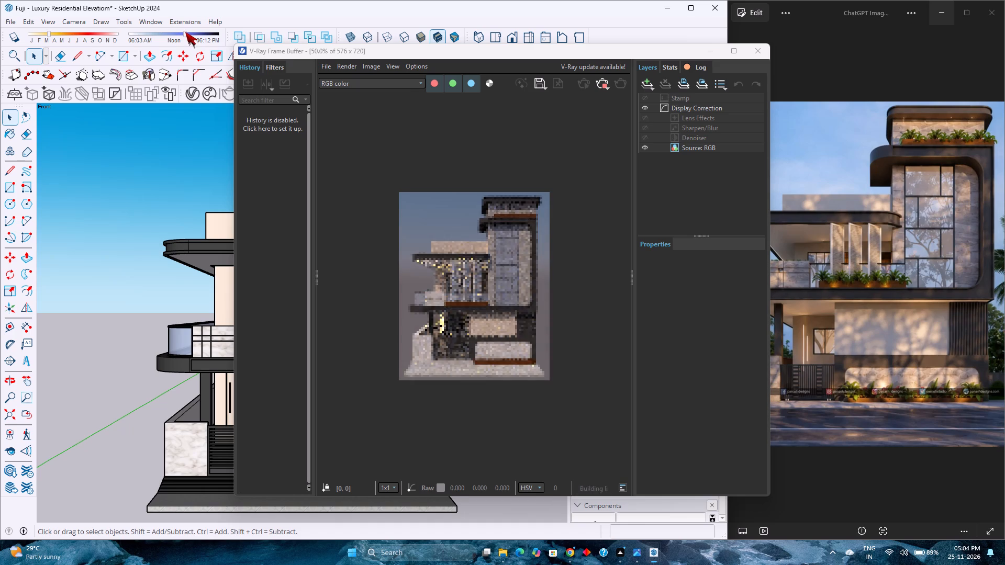
# Set the shadow time to mid-morning, between 06:03 AM and noon, fine-tuning it against the live render.
pyautogui.moveTo(185, 32); pyautogui.dragTo(167, 34)
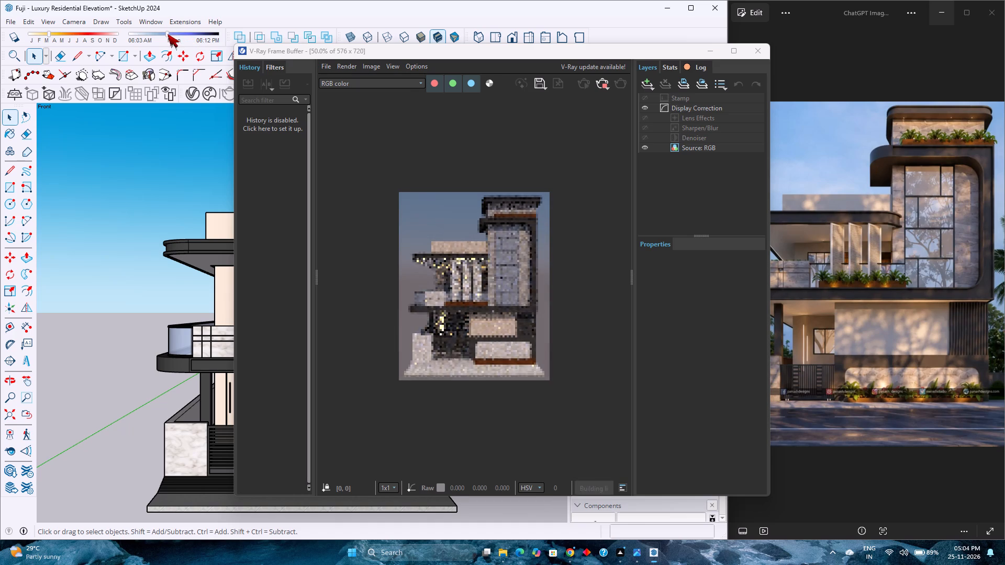
pyautogui.moveTo(167, 34); pyautogui.dragTo(154, 34)
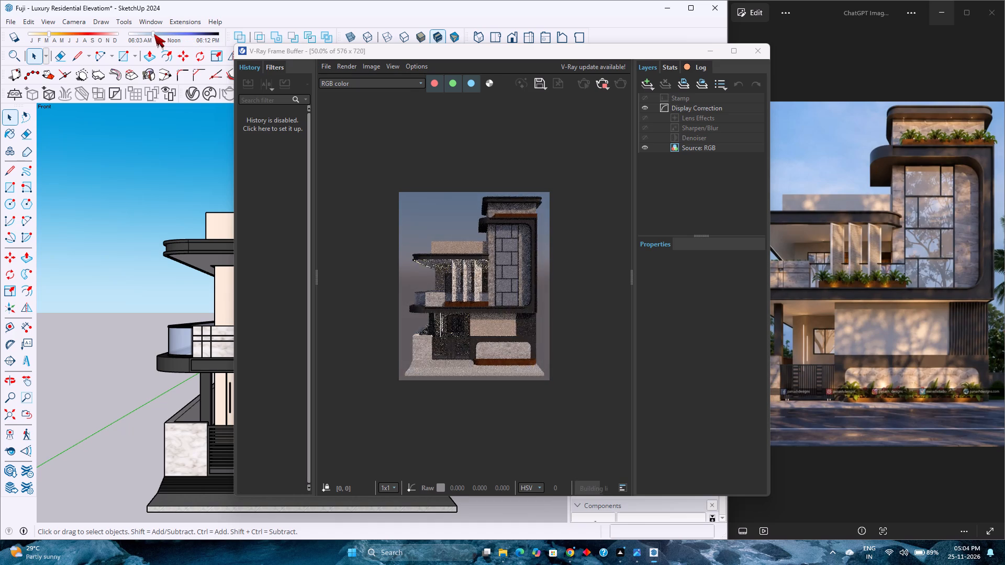
pyautogui.moveTo(154, 34); pyautogui.dragTo(161, 38)
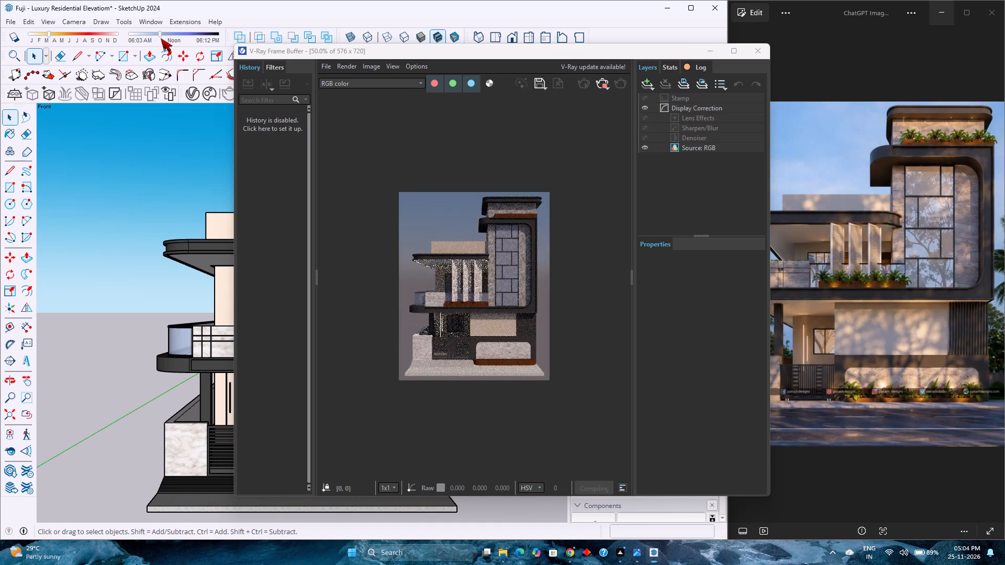
pyautogui.moveTo(161, 38); pyautogui.dragTo(148, 41)
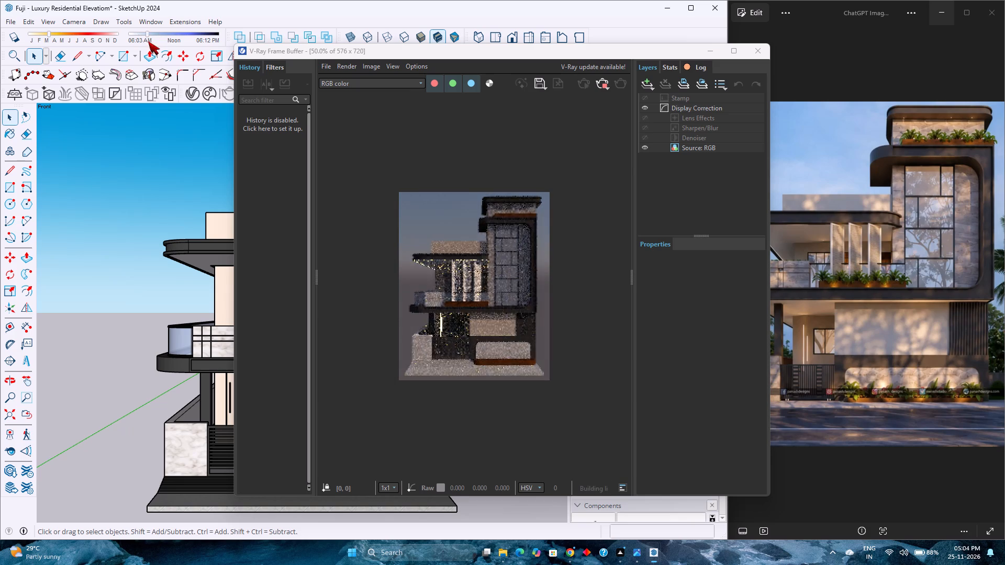
pyautogui.moveTo(148, 41); pyautogui.dragTo(156, 46)
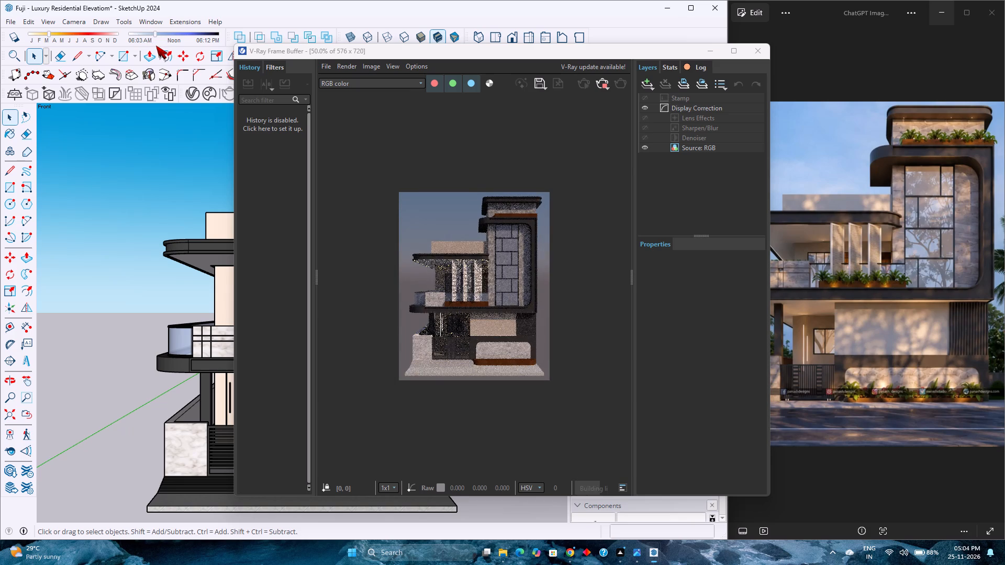
pyautogui.moveTo(156, 46); pyautogui.dragTo(157, 46)
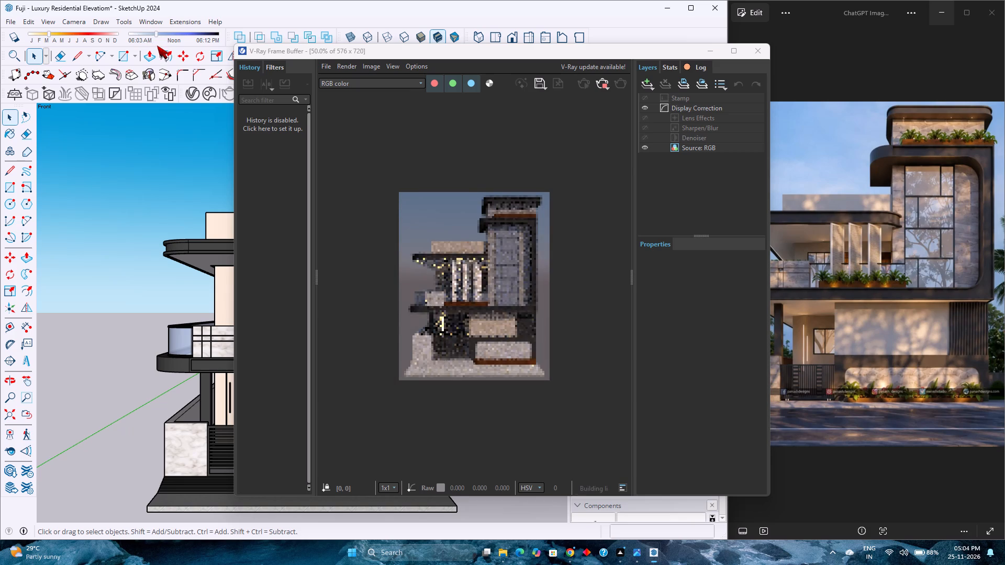
pyautogui.moveTo(157, 46); pyautogui.dragTo(161, 47)
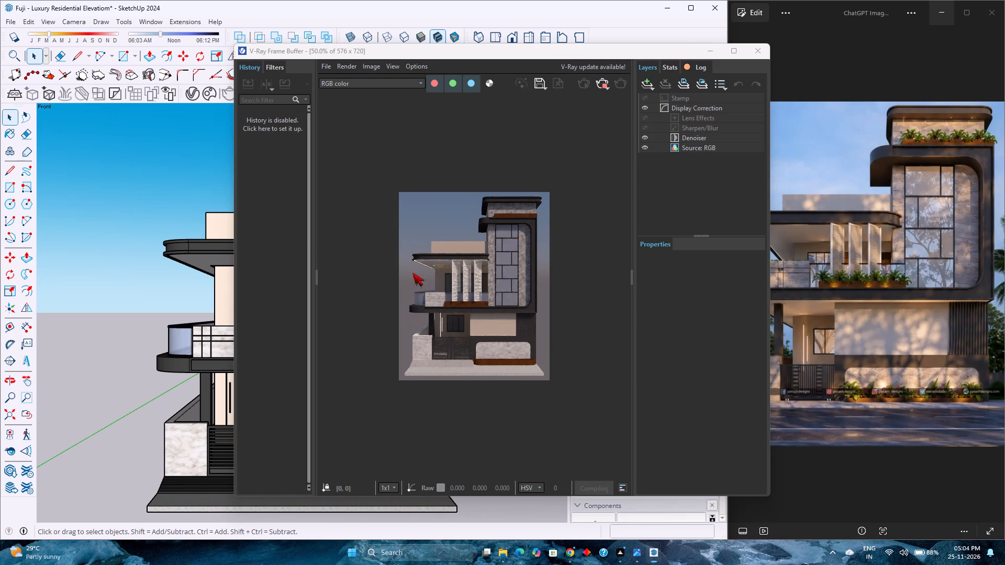
# Examine the sunlight and shadows across the whole facade in the live render against the reference image.
pyautogui.scroll(3, 504, 343)
pyautogui.scroll(-4, 503, 343)
pyautogui.rightClick(503, 343)
pyautogui.scroll(2, 474, 320)
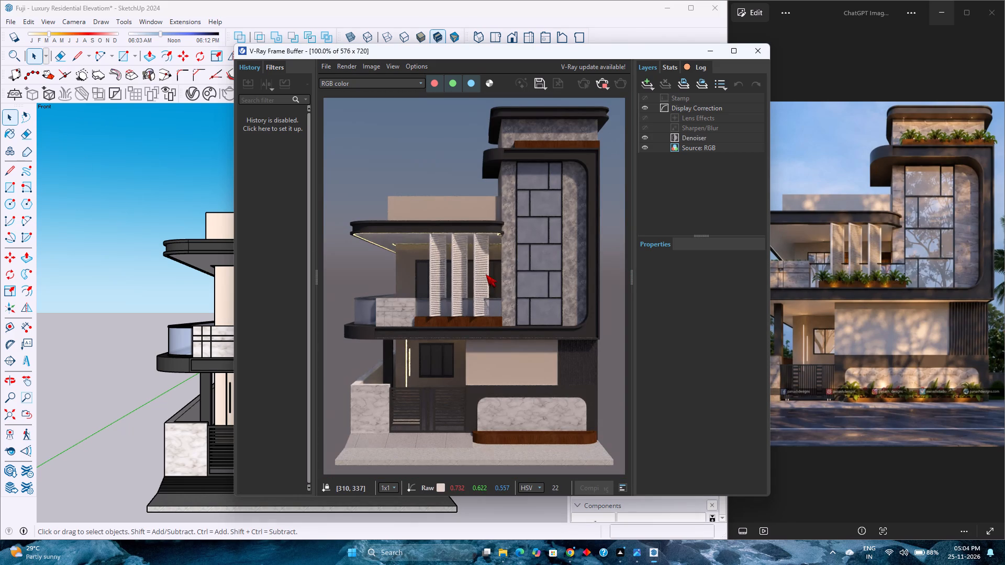
pyautogui.scroll(-3, 734, 194)
pyautogui.scroll(2, 732, 194)
pyautogui.scroll(-4, 416, 246)
pyautogui.scroll(4, 416, 246)
pyautogui.scroll(-3, 416, 246)
pyautogui.scroll(3, 416, 246)
pyautogui.scroll(-3, 416, 246)
pyautogui.scroll(3, 416, 246)
pyautogui.scroll(-2, 416, 246)
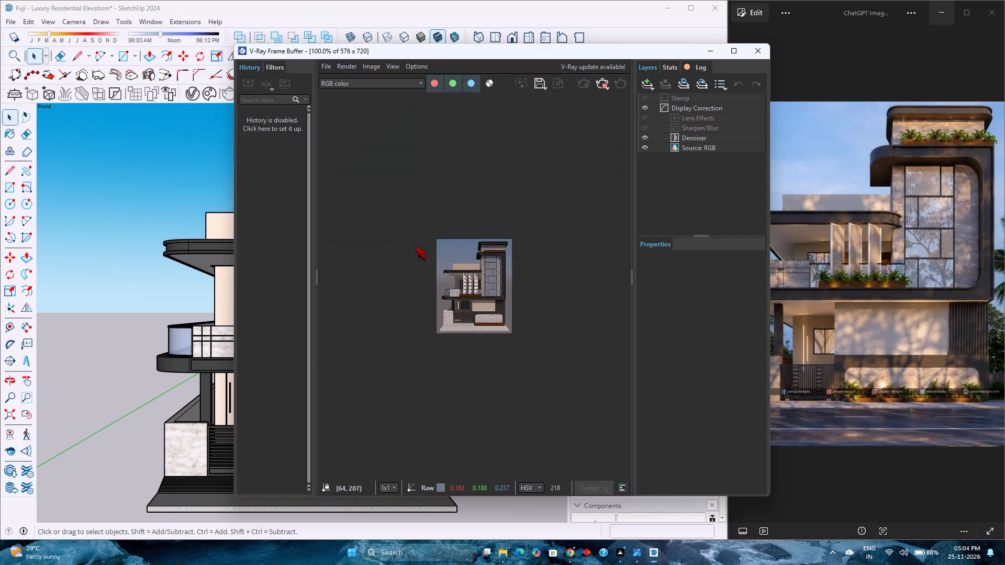
pyautogui.scroll(-1, 416, 246)
pyautogui.scroll(-1, 445, 292)
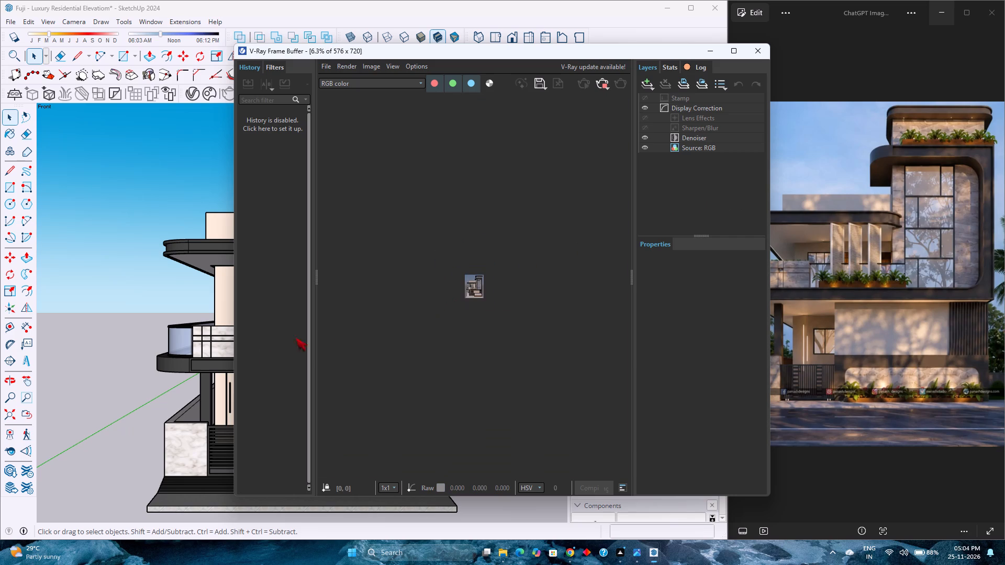
pyautogui.scroll(4, 477, 305)
pyautogui.scroll(-2, 477, 305)
pyautogui.scroll(2, 476, 305)
pyautogui.scroll(-2, 475, 307)
pyautogui.scroll(2, 475, 307)
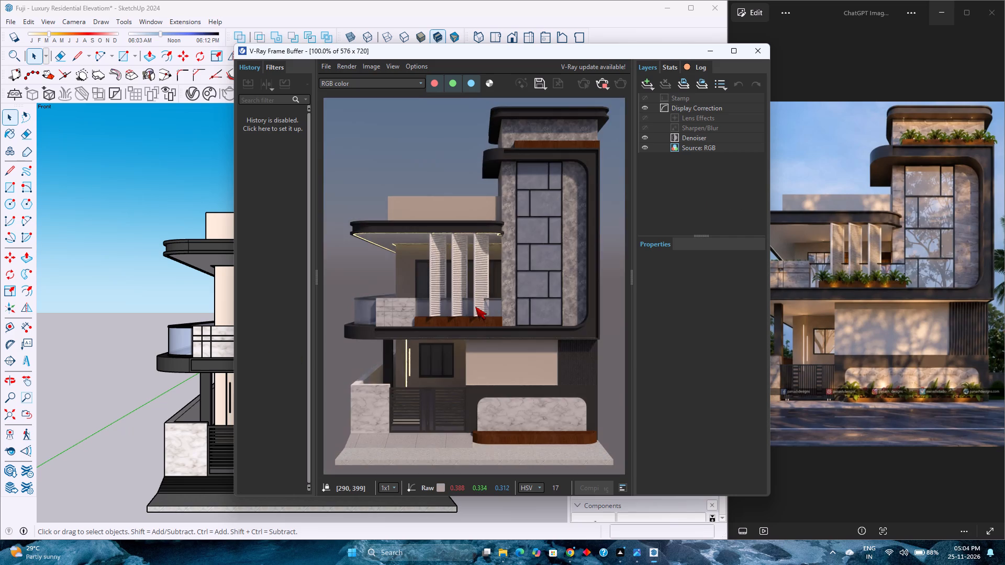
pyautogui.scroll(-2, 475, 307)
pyautogui.scroll(3, 475, 307)
pyautogui.scroll(-4, 474, 308)
pyautogui.scroll(3, 474, 309)
pyautogui.scroll(-2, 474, 309)
pyautogui.scroll(2, 474, 309)
pyautogui.scroll(-3, 474, 309)
pyautogui.scroll(3, 474, 309)
pyautogui.scroll(-1, 474, 309)
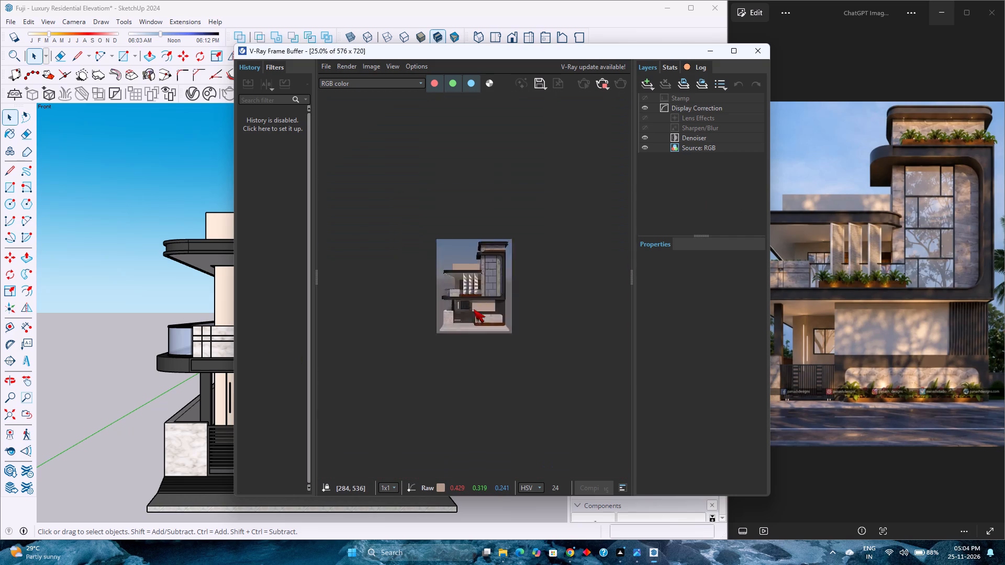
pyautogui.scroll(-2, 474, 309)
pyautogui.scroll(3, 474, 309)
pyautogui.scroll(-3, 474, 309)
pyautogui.scroll(3, 474, 309)
pyautogui.scroll(-2, 474, 309)
pyautogui.scroll(2, 474, 309)
pyautogui.scroll(-3, 474, 309)
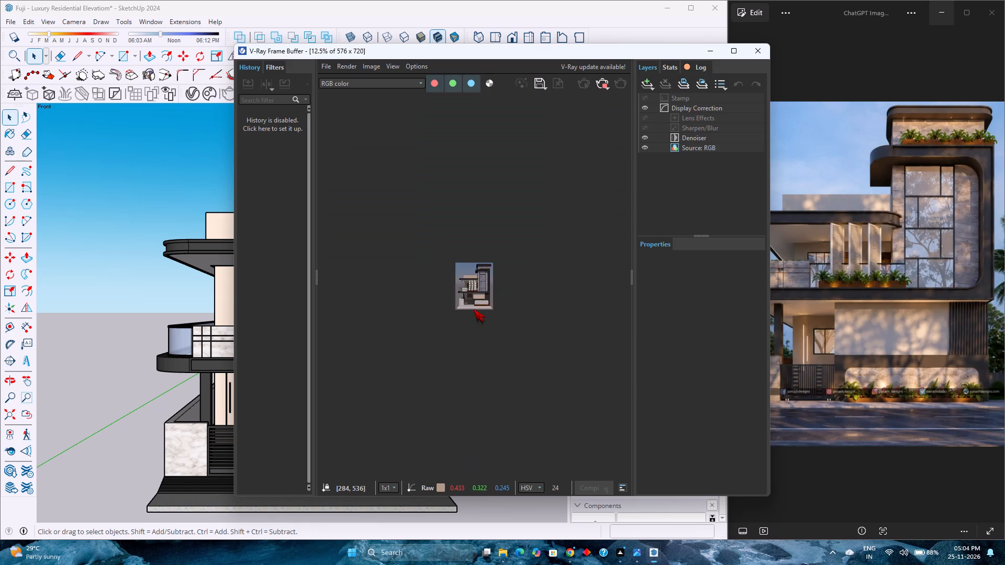
pyautogui.scroll(2, 474, 309)
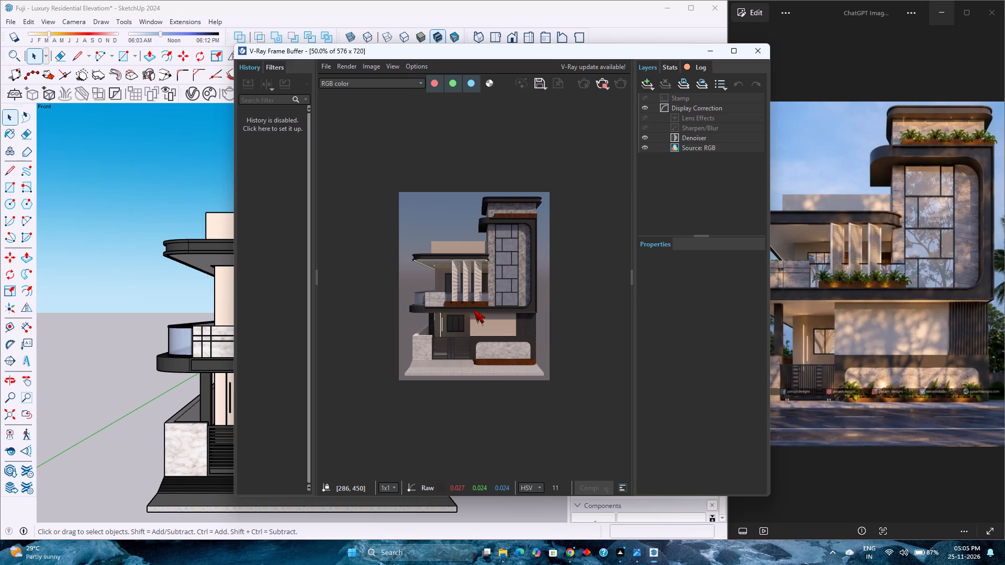
# Inspect the balcony's vertical louvre panels, wooden planter and surrounding shadows up close in the live render.
pyautogui.scroll(-2, 451, 307)
pyautogui.scroll(2, 443, 311)
pyautogui.rightClick(443, 311)
pyautogui.scroll(-1, 443, 311)
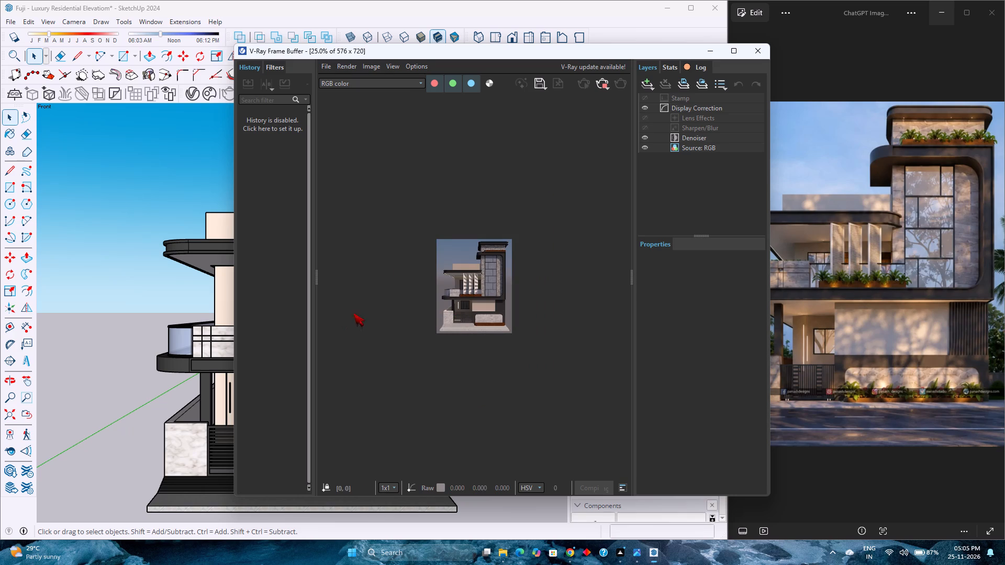
pyautogui.scroll(4, 466, 304)
pyautogui.scroll(-2, 466, 304)
pyautogui.scroll(2, 466, 304)
pyautogui.scroll(-2, 466, 304)
pyautogui.scroll(2, 466, 304)
pyautogui.scroll(-2, 466, 304)
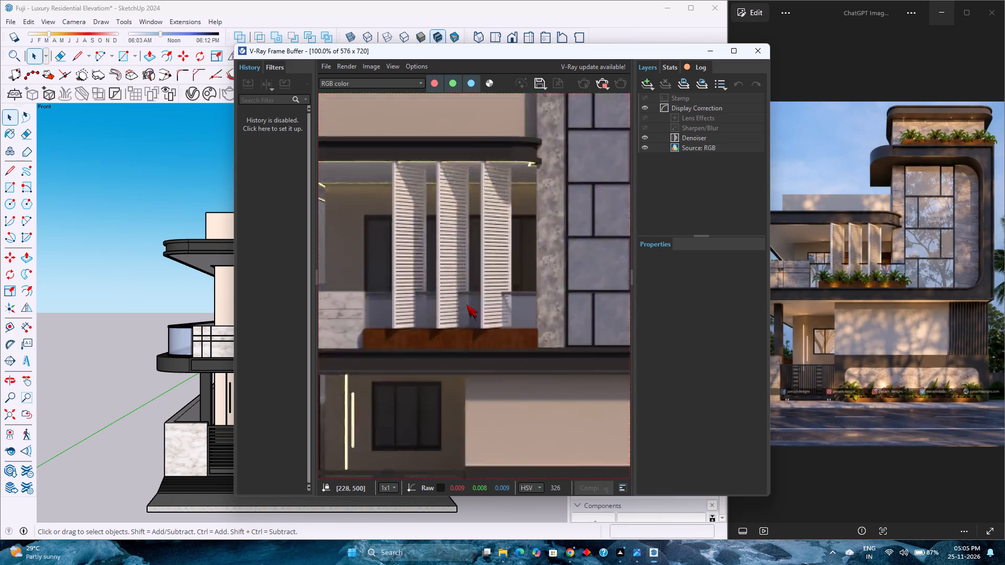
pyautogui.scroll(2, 466, 304)
pyautogui.scroll(-1, 466, 304)
pyautogui.scroll(2, 466, 304)
pyautogui.scroll(-2, 466, 304)
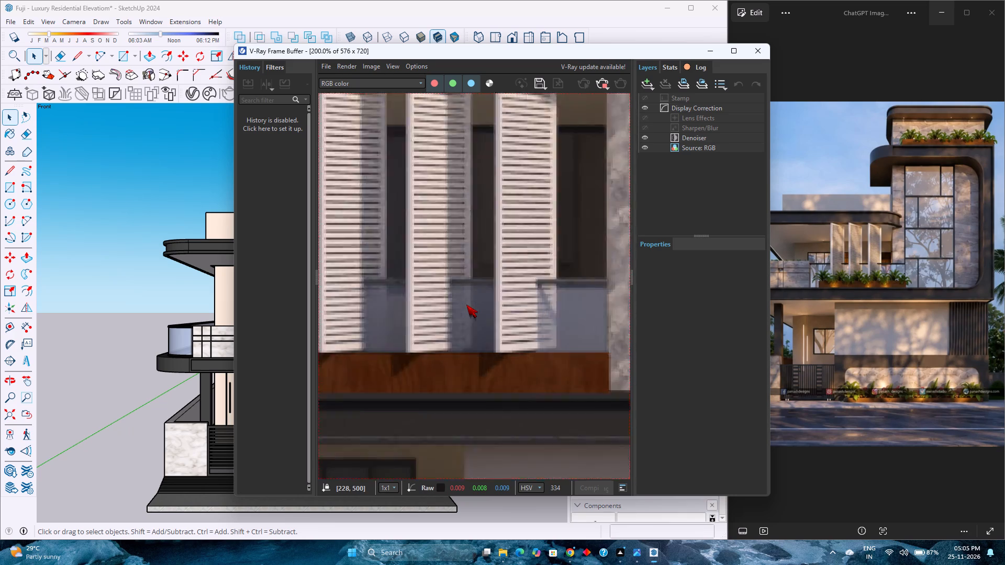
pyautogui.scroll(-1, 466, 304)
pyautogui.scroll(3, 466, 304)
pyautogui.scroll(-4, 466, 304)
pyautogui.scroll(4, 466, 304)
pyautogui.scroll(-4, 443, 306)
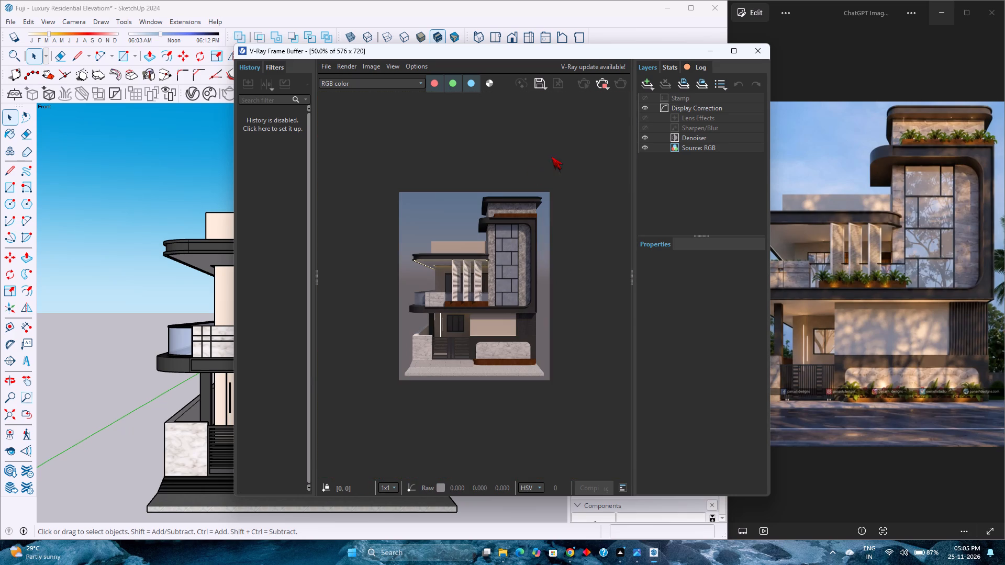
# Minimise the V-Ray Frame Buffer to return to the elevation model.
pyautogui.click(714, 52)
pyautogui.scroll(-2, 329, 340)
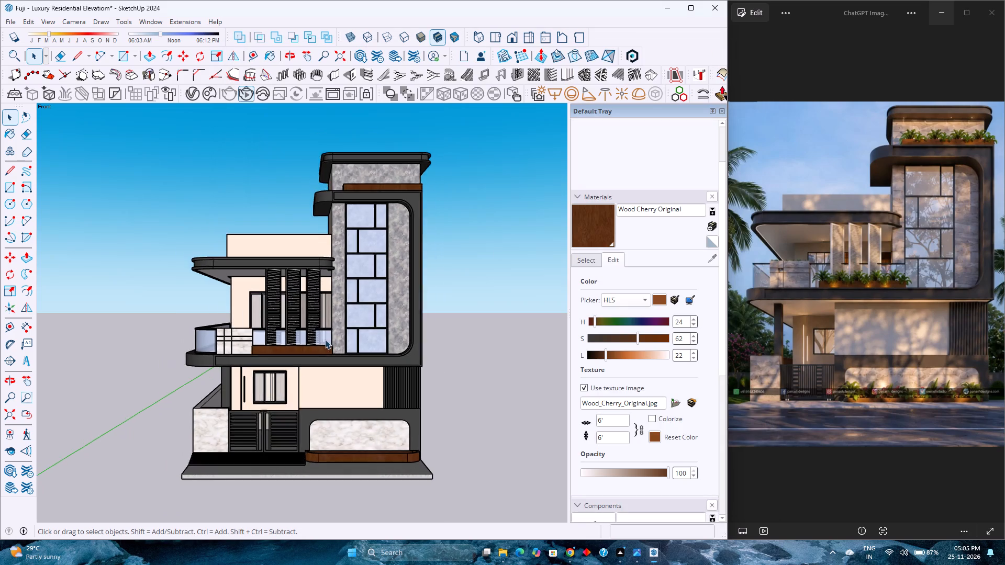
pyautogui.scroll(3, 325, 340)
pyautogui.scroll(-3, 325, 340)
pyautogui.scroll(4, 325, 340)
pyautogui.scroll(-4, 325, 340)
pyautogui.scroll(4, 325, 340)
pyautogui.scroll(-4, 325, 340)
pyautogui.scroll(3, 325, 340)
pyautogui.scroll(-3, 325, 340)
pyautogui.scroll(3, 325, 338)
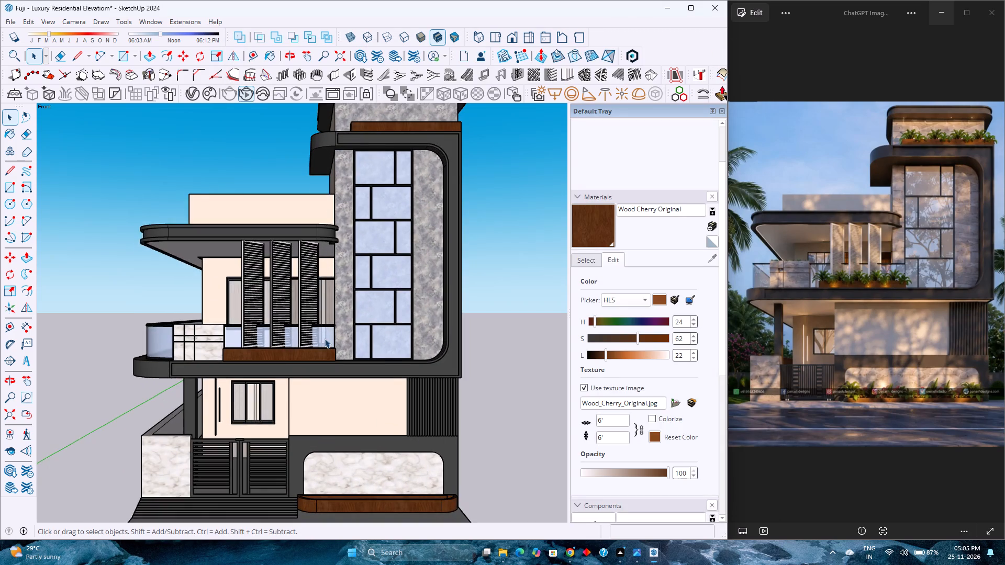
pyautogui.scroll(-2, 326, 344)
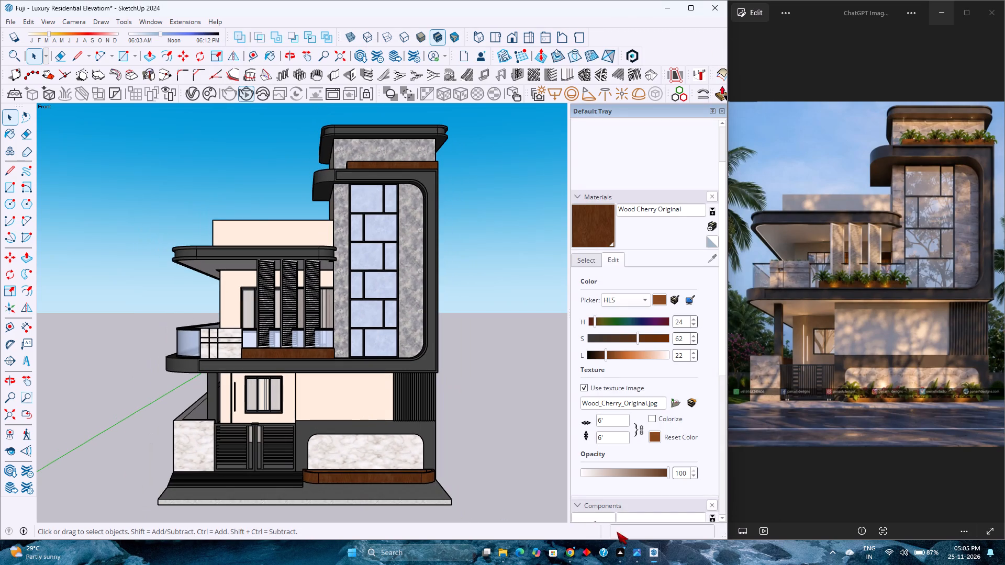
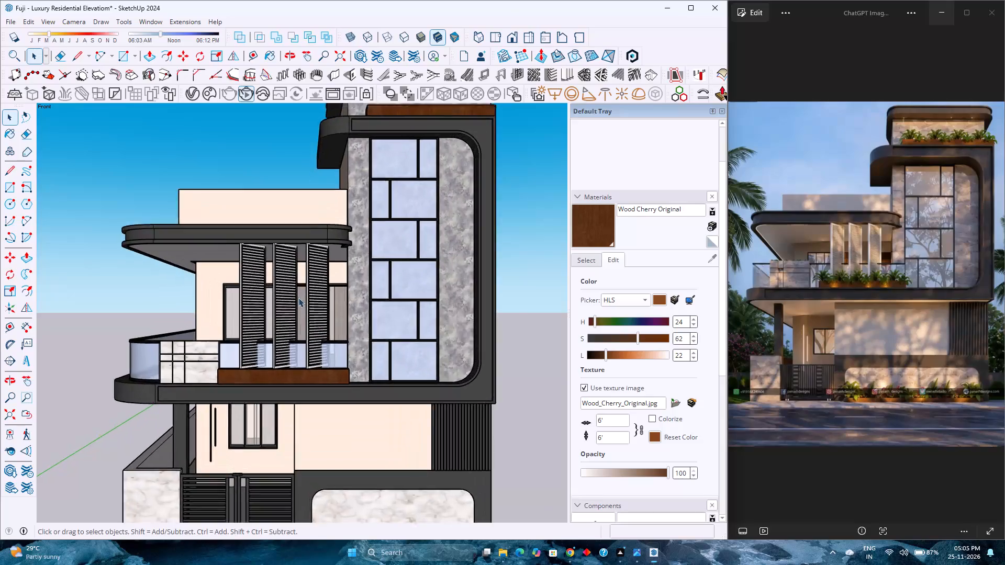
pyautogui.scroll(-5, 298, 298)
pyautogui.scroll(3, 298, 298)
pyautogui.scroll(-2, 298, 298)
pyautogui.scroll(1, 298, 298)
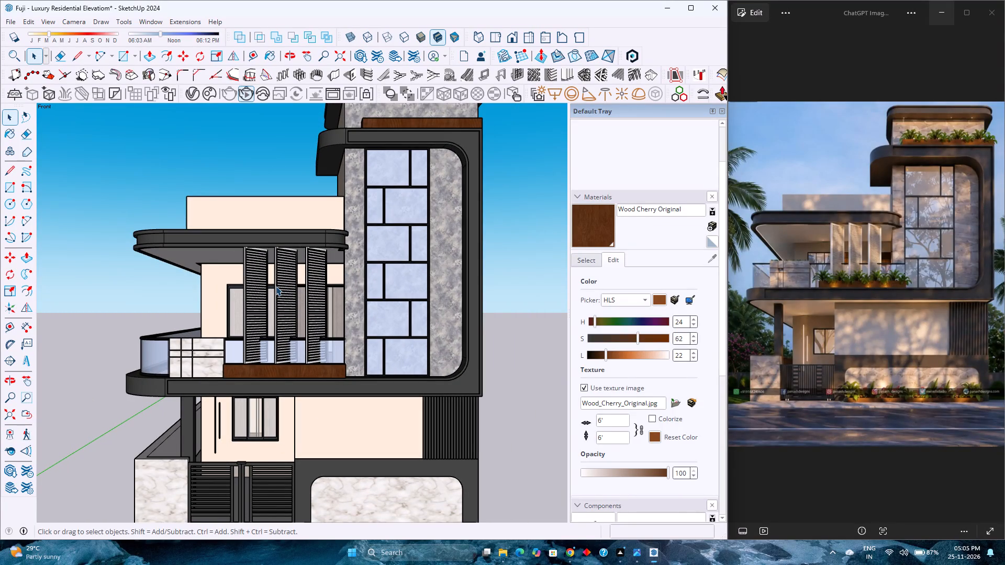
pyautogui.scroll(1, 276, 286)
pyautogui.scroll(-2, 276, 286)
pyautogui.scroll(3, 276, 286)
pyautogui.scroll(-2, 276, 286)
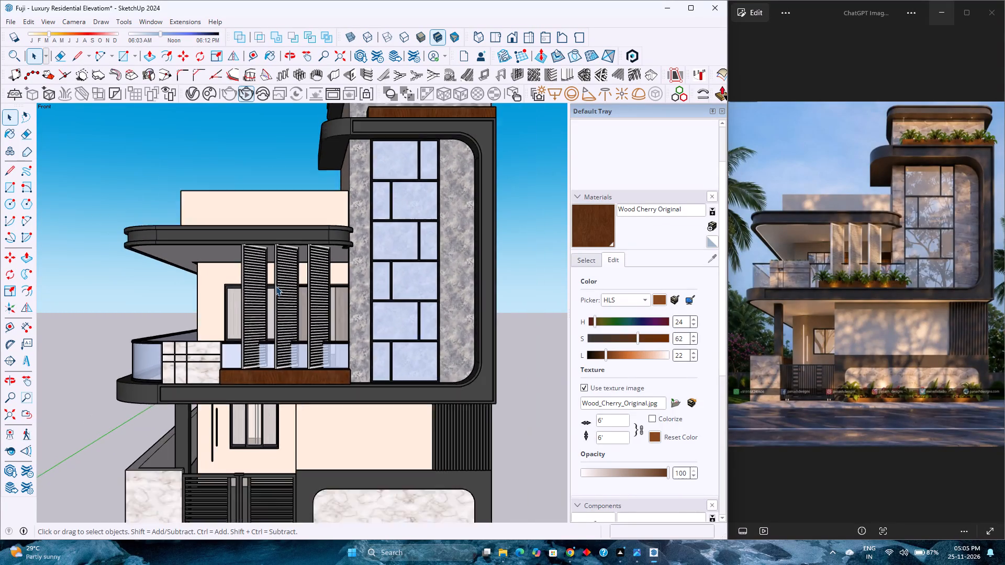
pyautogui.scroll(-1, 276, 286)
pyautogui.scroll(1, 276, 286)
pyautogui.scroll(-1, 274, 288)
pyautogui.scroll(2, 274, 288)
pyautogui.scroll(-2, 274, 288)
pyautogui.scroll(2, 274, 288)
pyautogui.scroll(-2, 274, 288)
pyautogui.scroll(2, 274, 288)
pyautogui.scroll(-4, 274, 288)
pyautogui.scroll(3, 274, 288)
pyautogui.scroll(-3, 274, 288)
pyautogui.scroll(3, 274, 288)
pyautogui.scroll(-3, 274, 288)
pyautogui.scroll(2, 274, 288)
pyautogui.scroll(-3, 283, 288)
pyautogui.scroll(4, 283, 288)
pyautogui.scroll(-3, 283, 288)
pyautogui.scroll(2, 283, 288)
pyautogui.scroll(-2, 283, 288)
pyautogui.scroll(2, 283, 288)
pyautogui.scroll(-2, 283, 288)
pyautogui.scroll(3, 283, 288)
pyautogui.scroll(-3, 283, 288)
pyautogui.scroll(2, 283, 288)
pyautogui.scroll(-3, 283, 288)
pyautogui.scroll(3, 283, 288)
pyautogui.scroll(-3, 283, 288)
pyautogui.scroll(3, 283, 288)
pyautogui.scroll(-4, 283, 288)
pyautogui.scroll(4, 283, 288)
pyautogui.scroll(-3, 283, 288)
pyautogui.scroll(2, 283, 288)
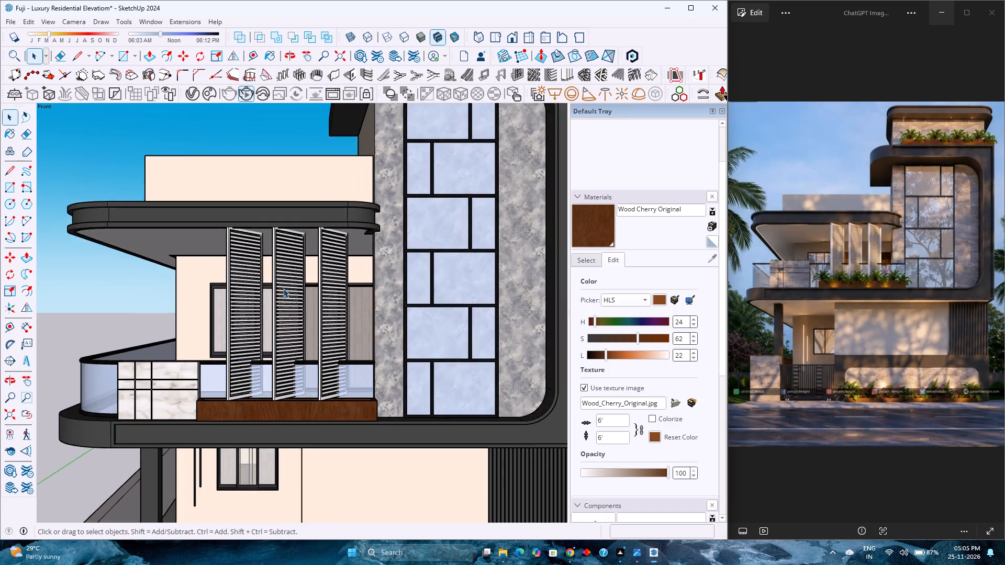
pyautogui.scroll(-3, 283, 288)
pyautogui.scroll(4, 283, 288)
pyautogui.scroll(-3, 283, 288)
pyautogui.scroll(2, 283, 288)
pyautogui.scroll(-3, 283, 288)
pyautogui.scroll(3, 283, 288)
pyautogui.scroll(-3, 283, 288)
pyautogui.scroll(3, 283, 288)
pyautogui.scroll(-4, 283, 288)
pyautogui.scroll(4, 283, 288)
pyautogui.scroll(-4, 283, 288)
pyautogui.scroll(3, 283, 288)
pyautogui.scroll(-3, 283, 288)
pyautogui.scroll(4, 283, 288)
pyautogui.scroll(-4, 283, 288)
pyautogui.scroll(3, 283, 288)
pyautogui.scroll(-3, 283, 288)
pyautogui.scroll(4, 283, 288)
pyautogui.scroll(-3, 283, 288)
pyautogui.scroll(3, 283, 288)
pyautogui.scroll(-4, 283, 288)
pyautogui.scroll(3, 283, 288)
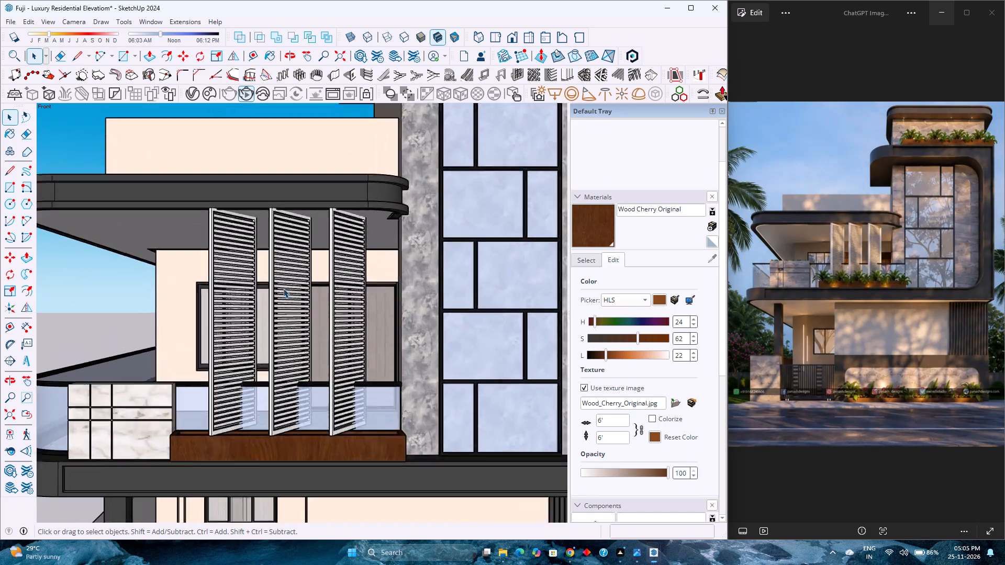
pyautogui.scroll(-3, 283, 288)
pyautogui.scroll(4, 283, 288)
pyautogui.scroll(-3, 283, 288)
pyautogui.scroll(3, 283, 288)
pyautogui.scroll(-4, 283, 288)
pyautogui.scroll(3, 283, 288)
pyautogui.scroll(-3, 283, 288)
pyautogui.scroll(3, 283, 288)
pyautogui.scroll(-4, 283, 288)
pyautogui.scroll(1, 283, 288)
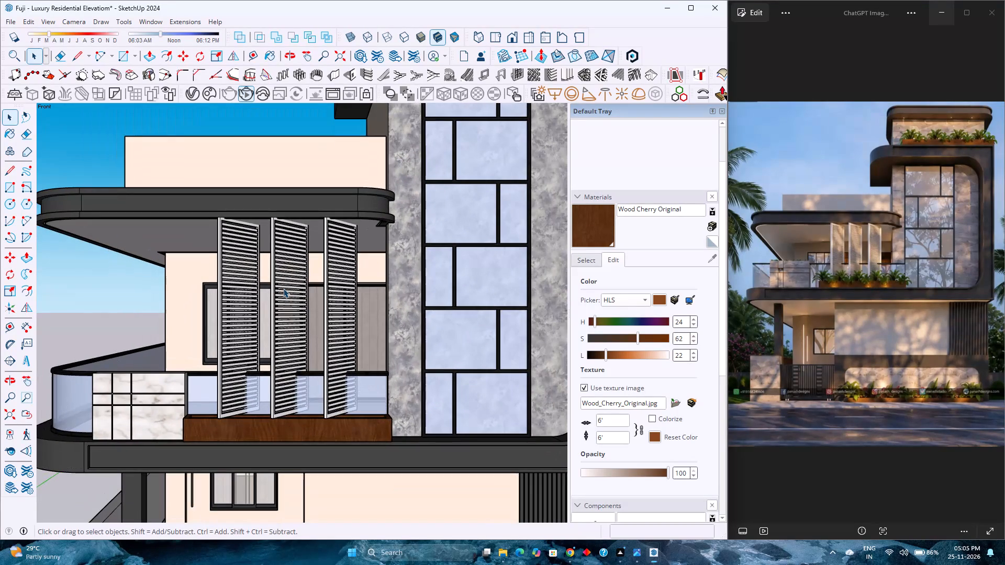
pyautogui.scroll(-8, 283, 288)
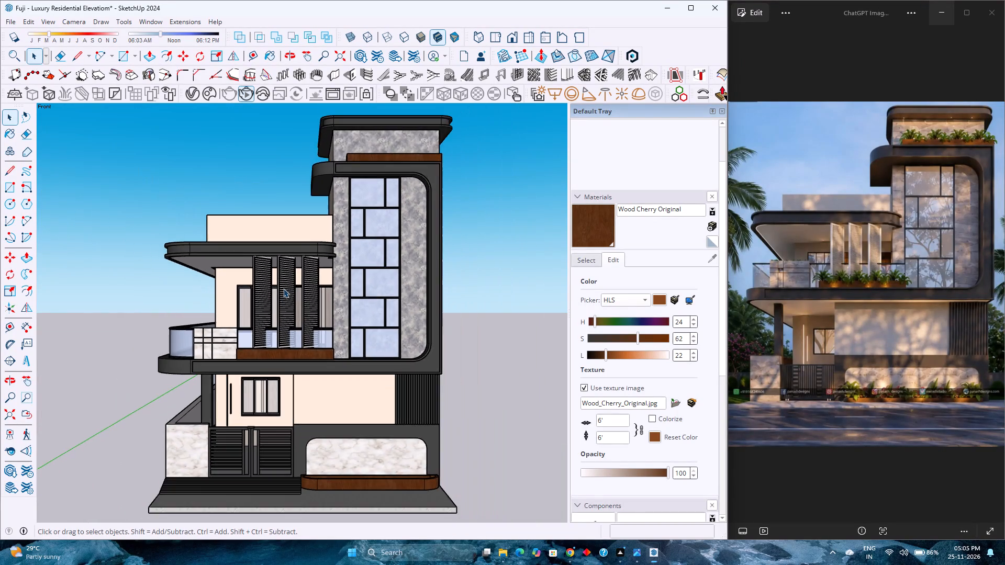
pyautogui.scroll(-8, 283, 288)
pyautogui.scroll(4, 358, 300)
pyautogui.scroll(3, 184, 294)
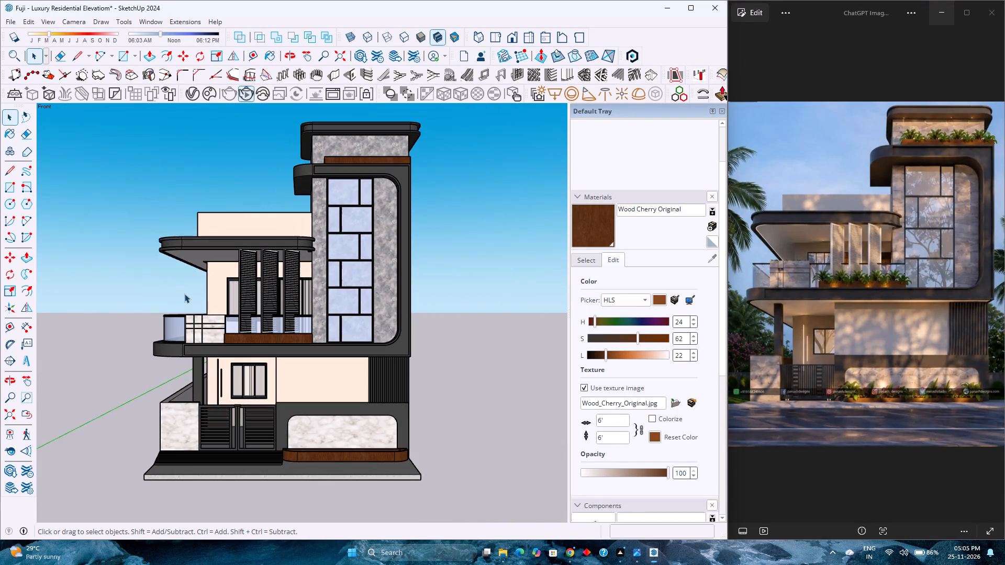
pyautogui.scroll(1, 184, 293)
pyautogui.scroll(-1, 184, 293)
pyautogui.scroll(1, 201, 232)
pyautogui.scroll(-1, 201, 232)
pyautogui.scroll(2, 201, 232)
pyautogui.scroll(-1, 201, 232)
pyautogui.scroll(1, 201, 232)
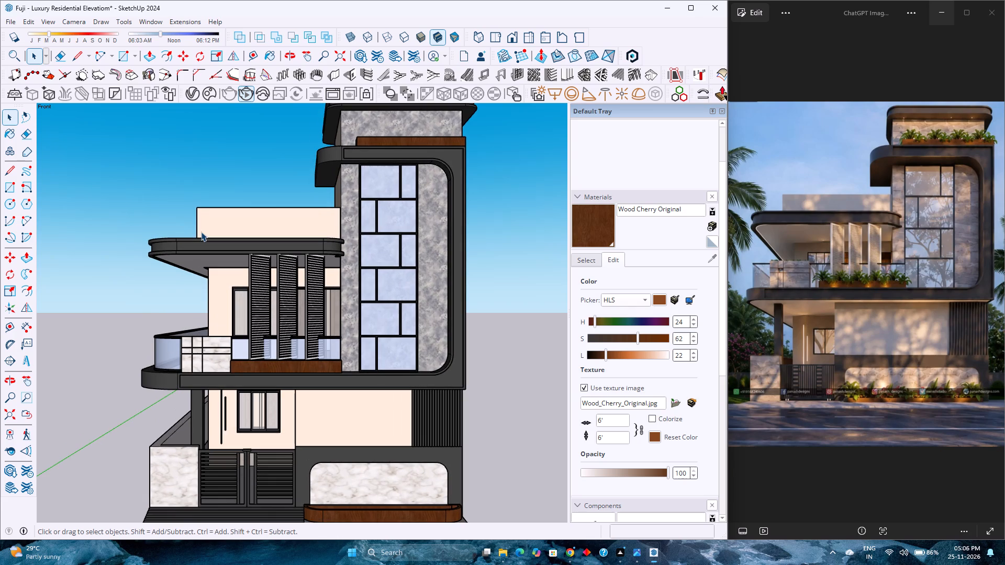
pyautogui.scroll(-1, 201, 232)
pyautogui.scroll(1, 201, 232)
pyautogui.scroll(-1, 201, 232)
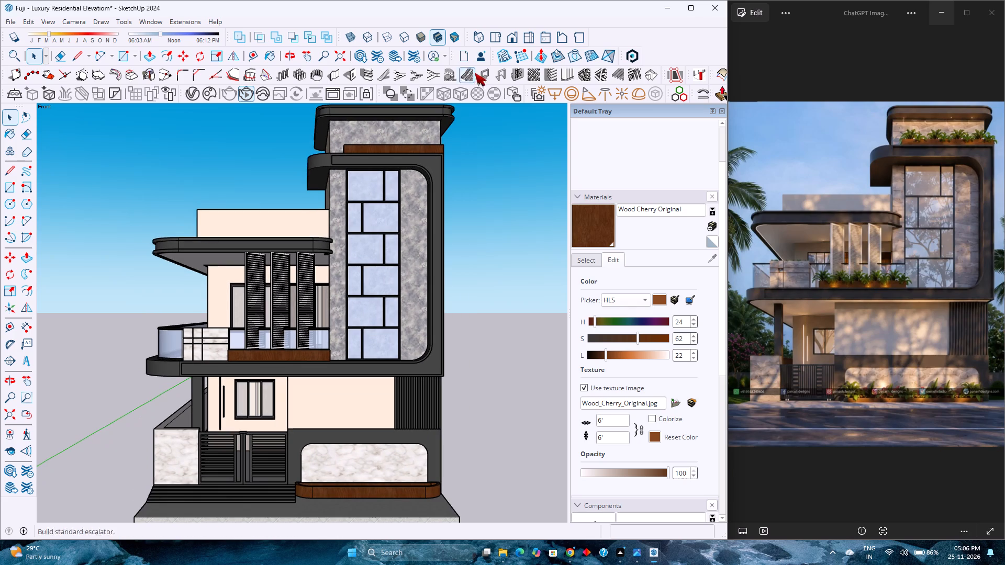
# Restore the standard front view and fit the whole elevation model within it.
pyautogui.click(508, 35)
pyautogui.click(10, 414)
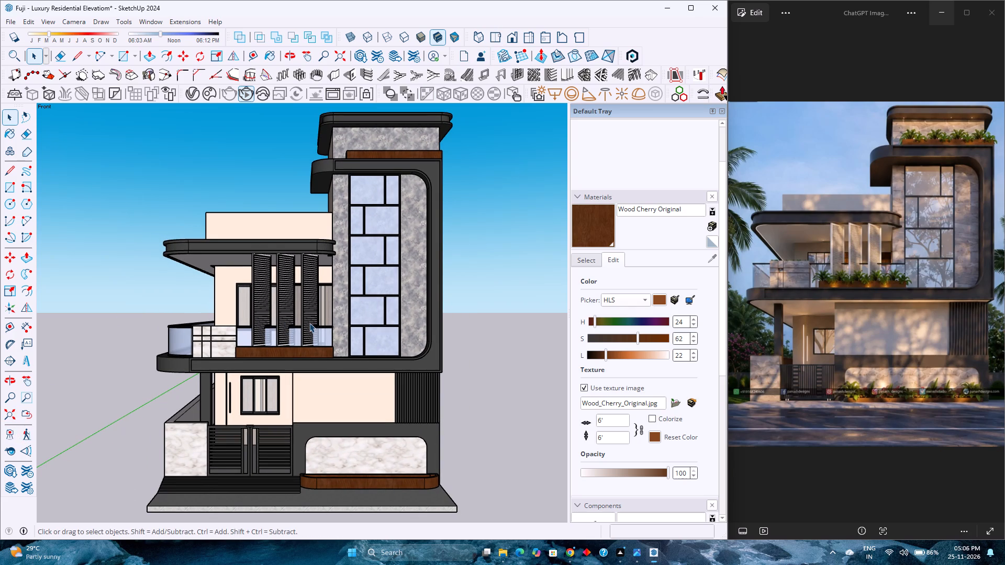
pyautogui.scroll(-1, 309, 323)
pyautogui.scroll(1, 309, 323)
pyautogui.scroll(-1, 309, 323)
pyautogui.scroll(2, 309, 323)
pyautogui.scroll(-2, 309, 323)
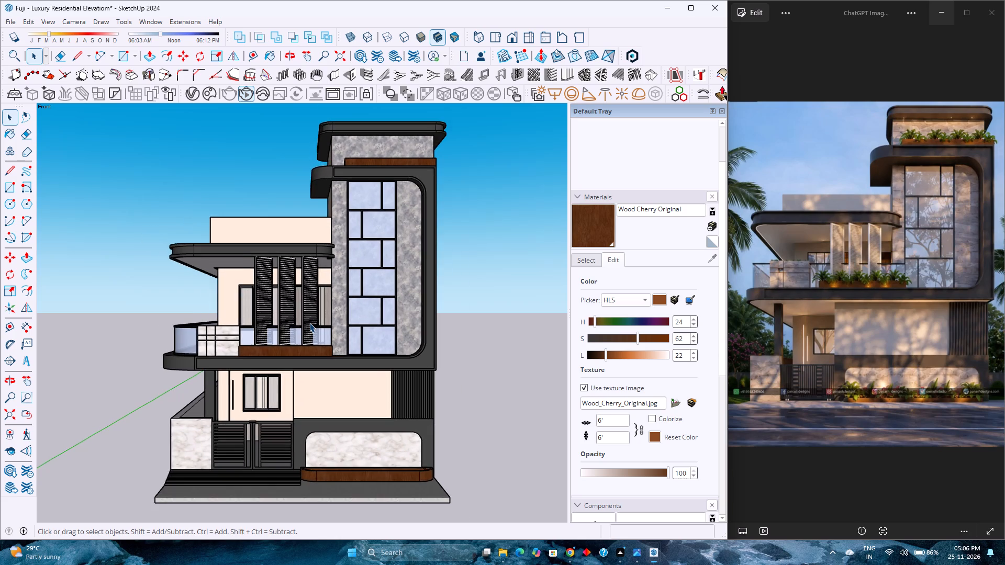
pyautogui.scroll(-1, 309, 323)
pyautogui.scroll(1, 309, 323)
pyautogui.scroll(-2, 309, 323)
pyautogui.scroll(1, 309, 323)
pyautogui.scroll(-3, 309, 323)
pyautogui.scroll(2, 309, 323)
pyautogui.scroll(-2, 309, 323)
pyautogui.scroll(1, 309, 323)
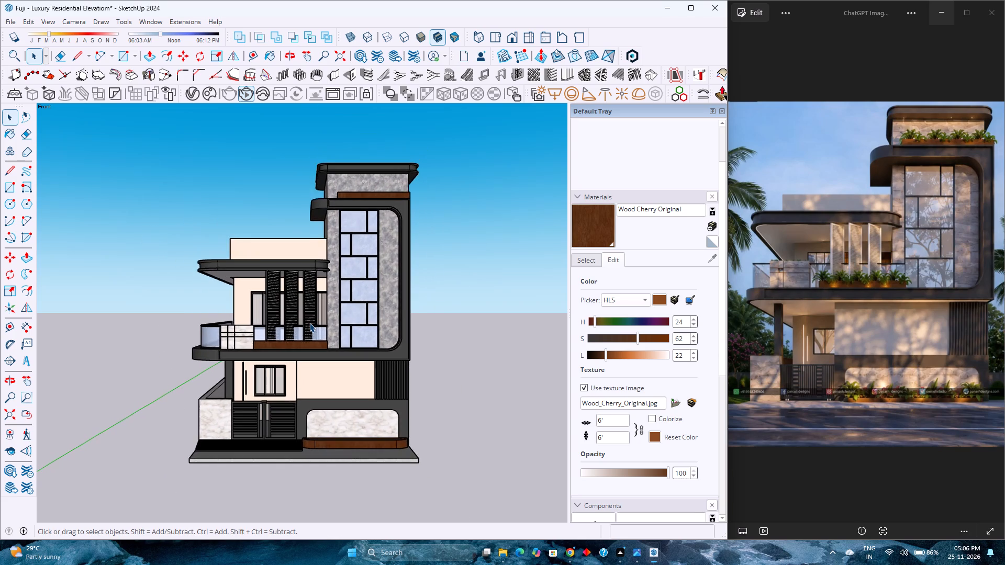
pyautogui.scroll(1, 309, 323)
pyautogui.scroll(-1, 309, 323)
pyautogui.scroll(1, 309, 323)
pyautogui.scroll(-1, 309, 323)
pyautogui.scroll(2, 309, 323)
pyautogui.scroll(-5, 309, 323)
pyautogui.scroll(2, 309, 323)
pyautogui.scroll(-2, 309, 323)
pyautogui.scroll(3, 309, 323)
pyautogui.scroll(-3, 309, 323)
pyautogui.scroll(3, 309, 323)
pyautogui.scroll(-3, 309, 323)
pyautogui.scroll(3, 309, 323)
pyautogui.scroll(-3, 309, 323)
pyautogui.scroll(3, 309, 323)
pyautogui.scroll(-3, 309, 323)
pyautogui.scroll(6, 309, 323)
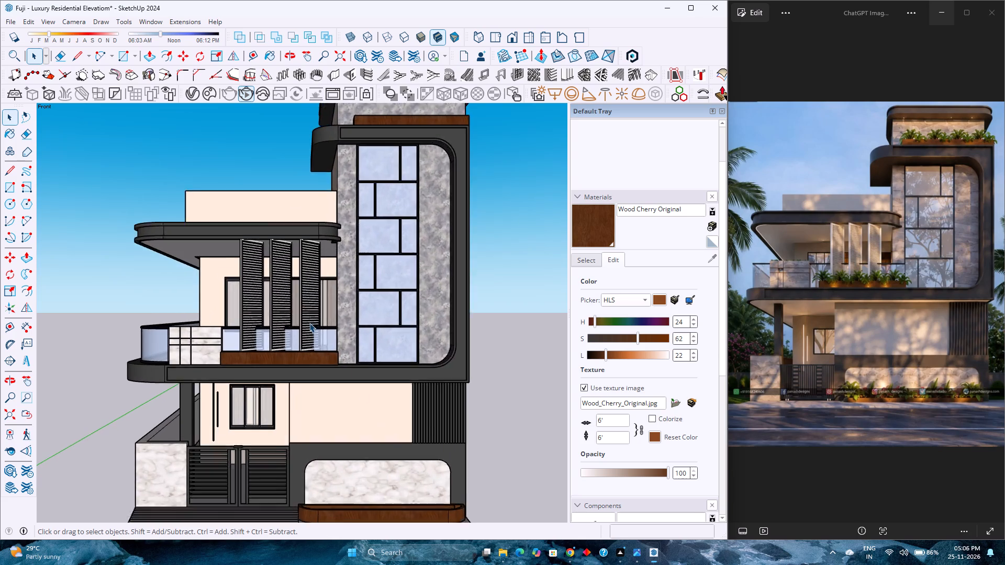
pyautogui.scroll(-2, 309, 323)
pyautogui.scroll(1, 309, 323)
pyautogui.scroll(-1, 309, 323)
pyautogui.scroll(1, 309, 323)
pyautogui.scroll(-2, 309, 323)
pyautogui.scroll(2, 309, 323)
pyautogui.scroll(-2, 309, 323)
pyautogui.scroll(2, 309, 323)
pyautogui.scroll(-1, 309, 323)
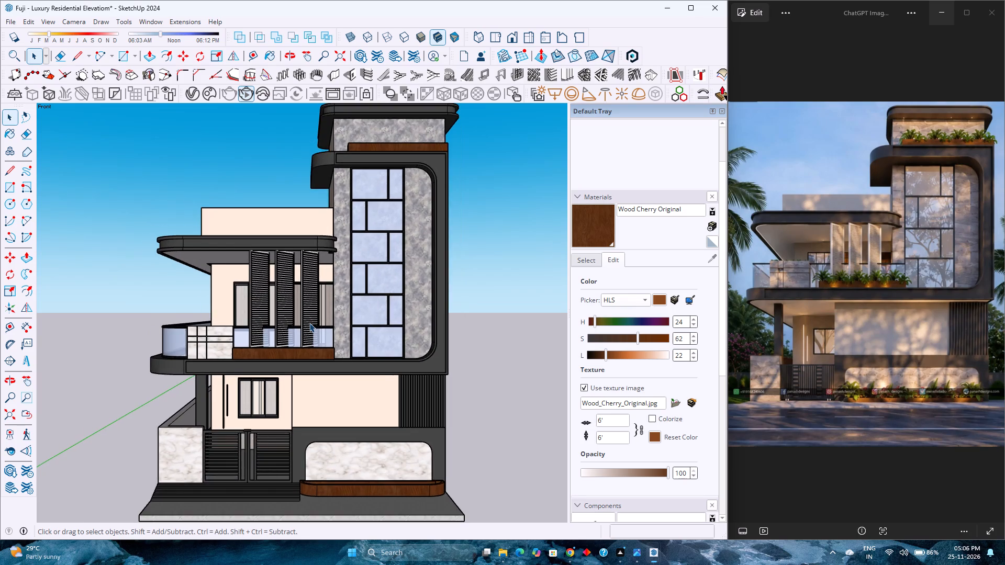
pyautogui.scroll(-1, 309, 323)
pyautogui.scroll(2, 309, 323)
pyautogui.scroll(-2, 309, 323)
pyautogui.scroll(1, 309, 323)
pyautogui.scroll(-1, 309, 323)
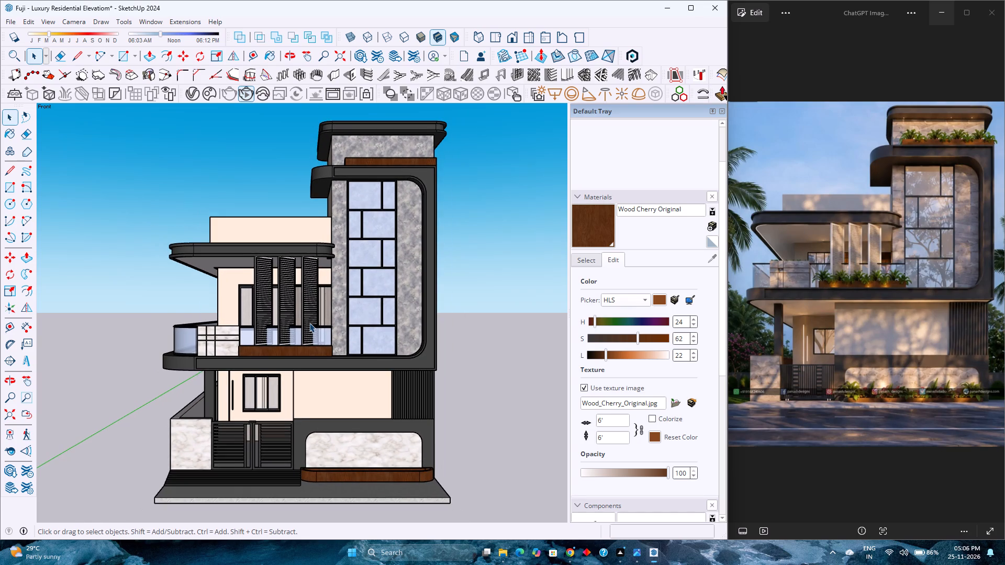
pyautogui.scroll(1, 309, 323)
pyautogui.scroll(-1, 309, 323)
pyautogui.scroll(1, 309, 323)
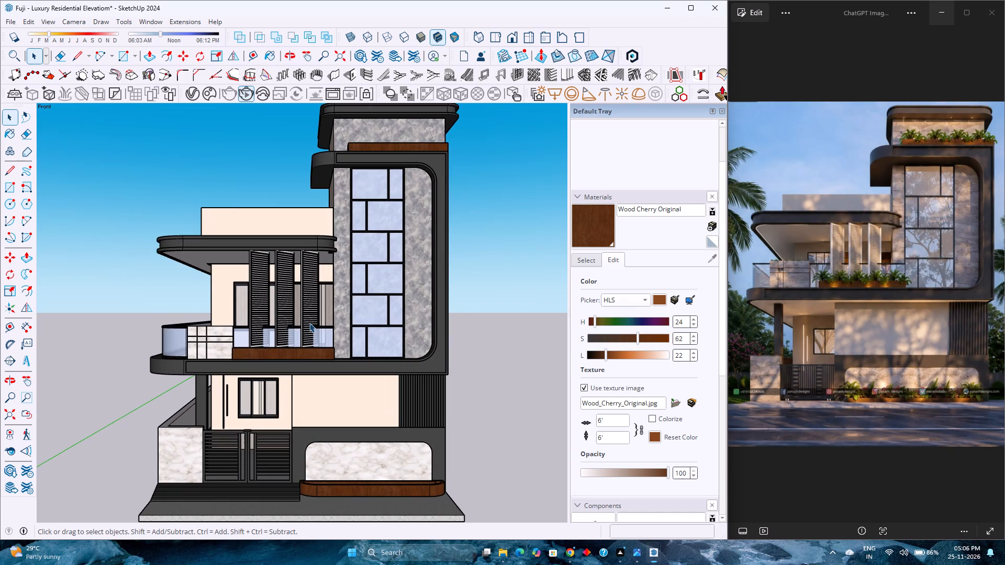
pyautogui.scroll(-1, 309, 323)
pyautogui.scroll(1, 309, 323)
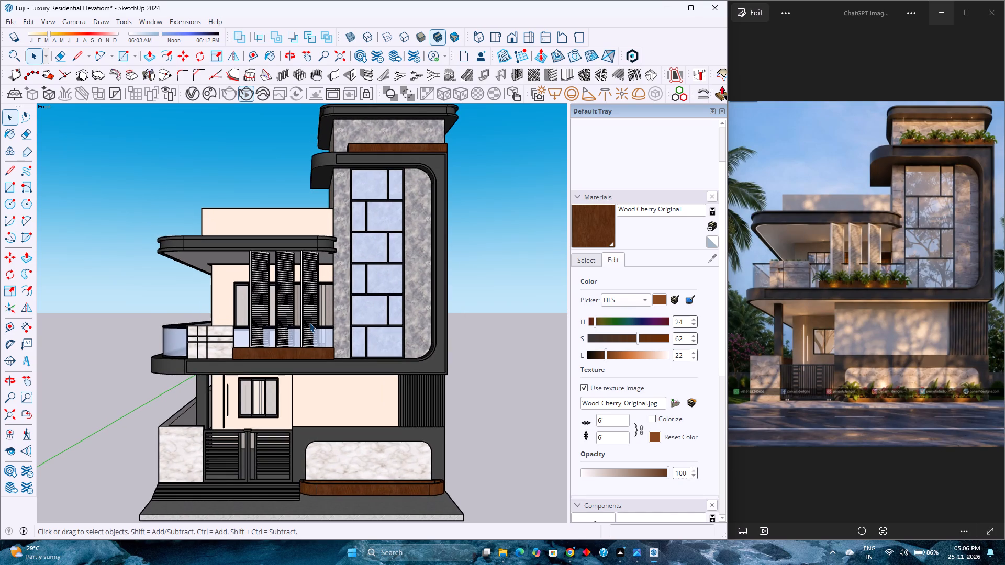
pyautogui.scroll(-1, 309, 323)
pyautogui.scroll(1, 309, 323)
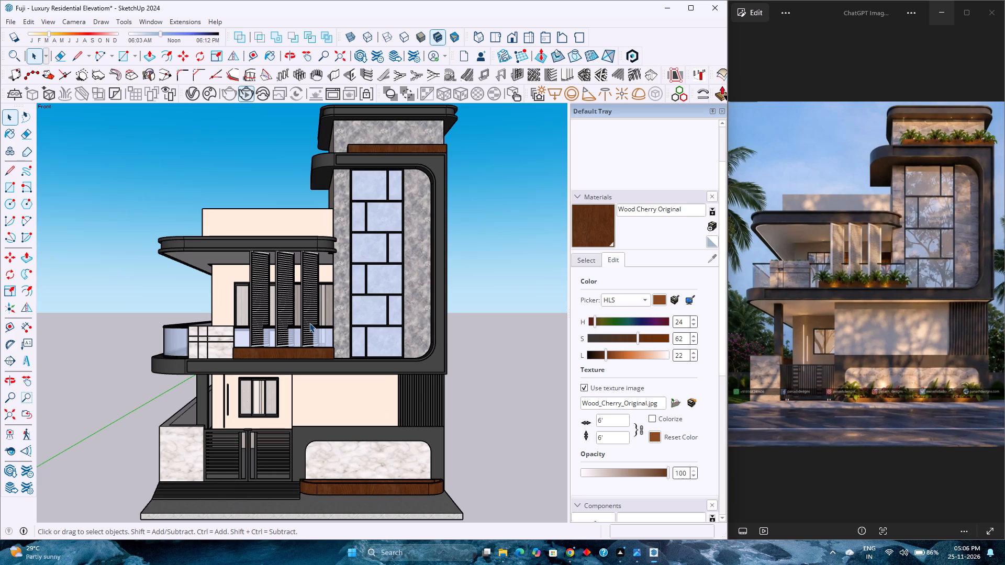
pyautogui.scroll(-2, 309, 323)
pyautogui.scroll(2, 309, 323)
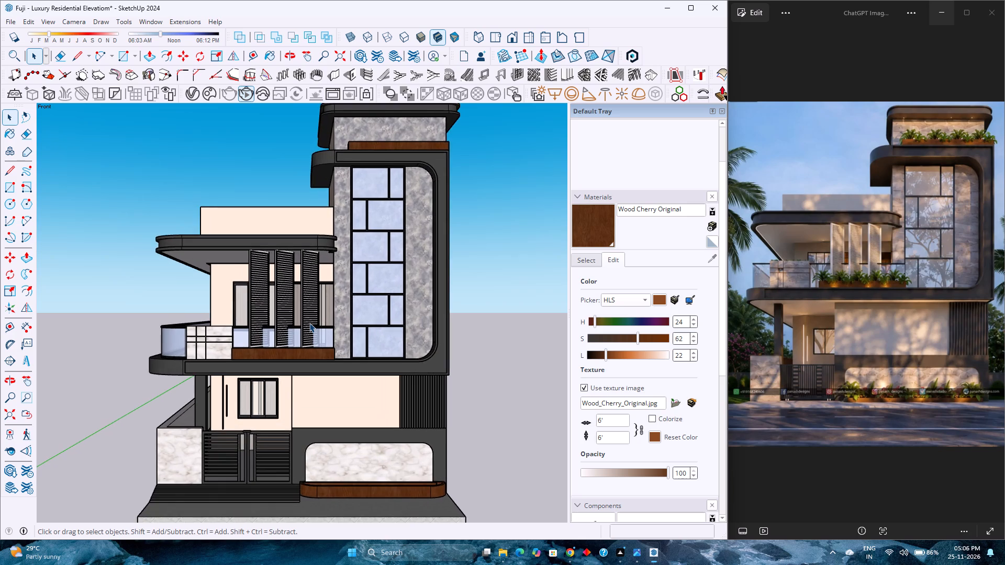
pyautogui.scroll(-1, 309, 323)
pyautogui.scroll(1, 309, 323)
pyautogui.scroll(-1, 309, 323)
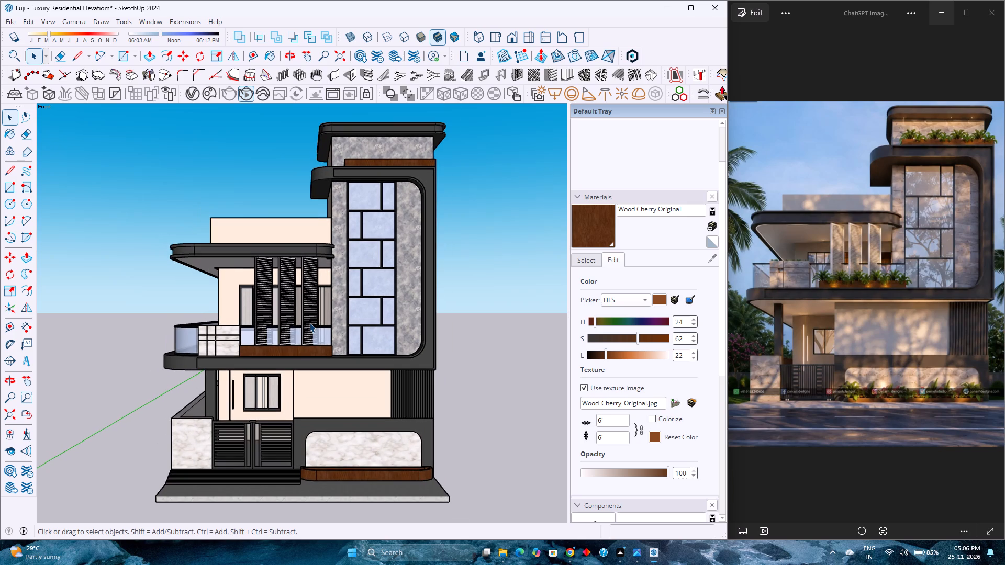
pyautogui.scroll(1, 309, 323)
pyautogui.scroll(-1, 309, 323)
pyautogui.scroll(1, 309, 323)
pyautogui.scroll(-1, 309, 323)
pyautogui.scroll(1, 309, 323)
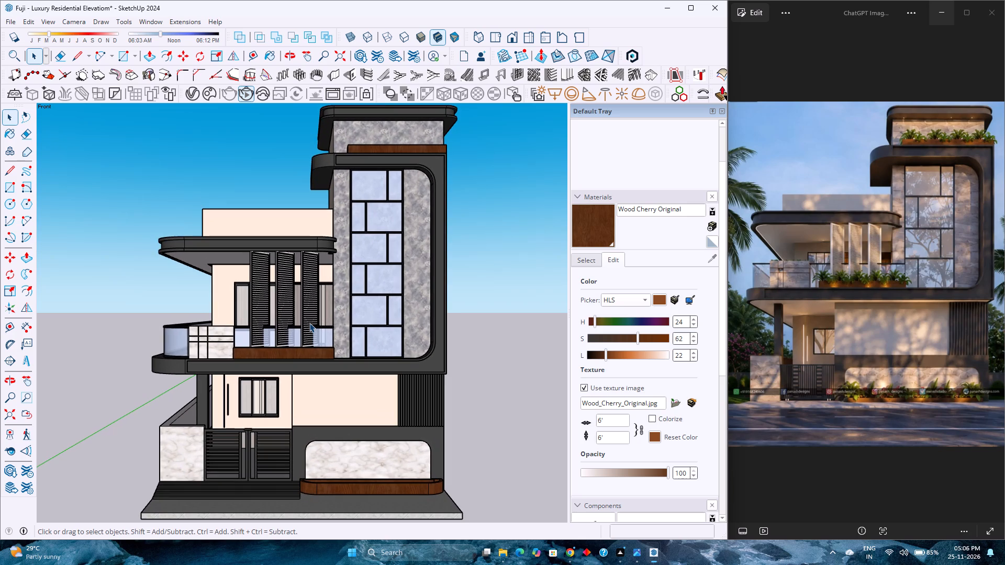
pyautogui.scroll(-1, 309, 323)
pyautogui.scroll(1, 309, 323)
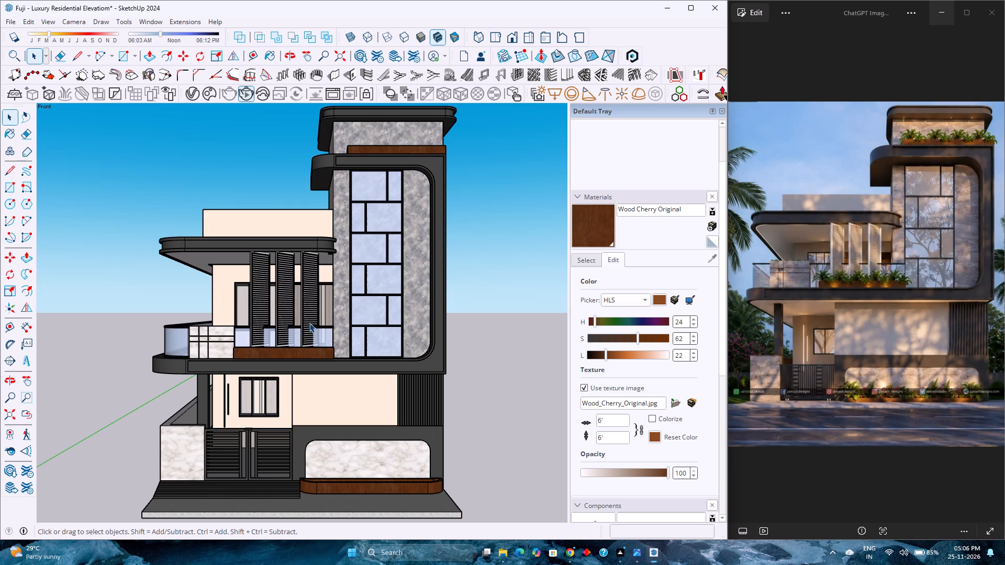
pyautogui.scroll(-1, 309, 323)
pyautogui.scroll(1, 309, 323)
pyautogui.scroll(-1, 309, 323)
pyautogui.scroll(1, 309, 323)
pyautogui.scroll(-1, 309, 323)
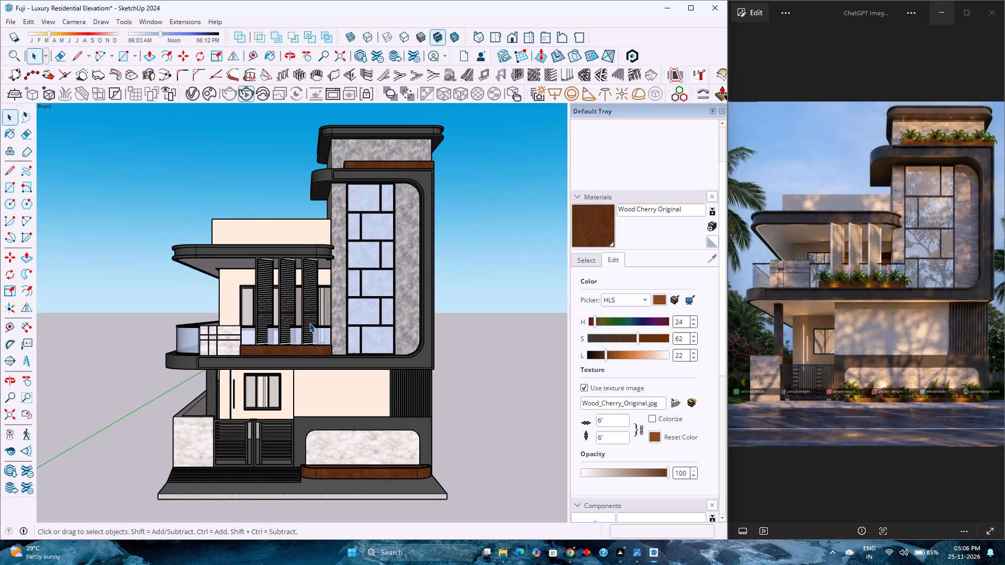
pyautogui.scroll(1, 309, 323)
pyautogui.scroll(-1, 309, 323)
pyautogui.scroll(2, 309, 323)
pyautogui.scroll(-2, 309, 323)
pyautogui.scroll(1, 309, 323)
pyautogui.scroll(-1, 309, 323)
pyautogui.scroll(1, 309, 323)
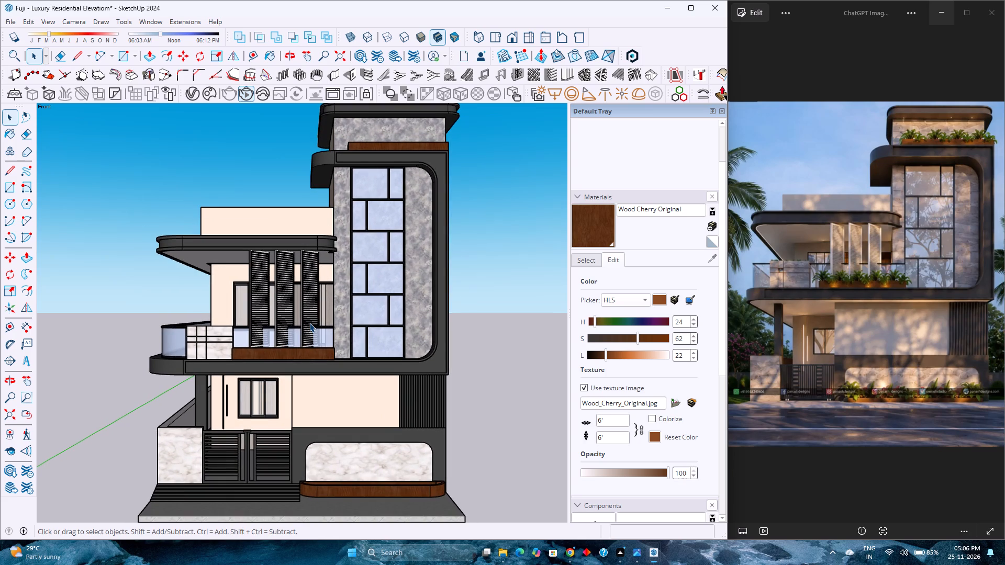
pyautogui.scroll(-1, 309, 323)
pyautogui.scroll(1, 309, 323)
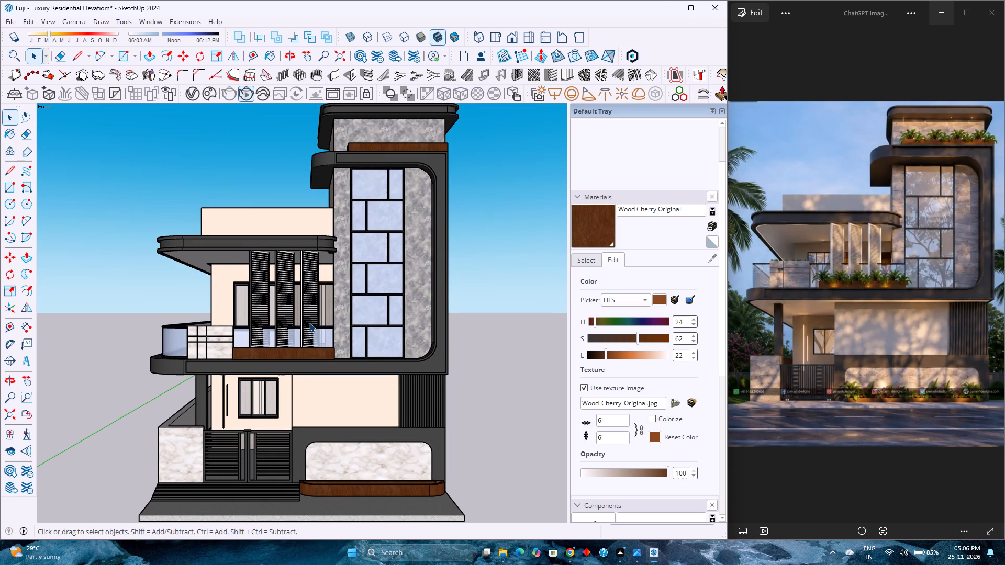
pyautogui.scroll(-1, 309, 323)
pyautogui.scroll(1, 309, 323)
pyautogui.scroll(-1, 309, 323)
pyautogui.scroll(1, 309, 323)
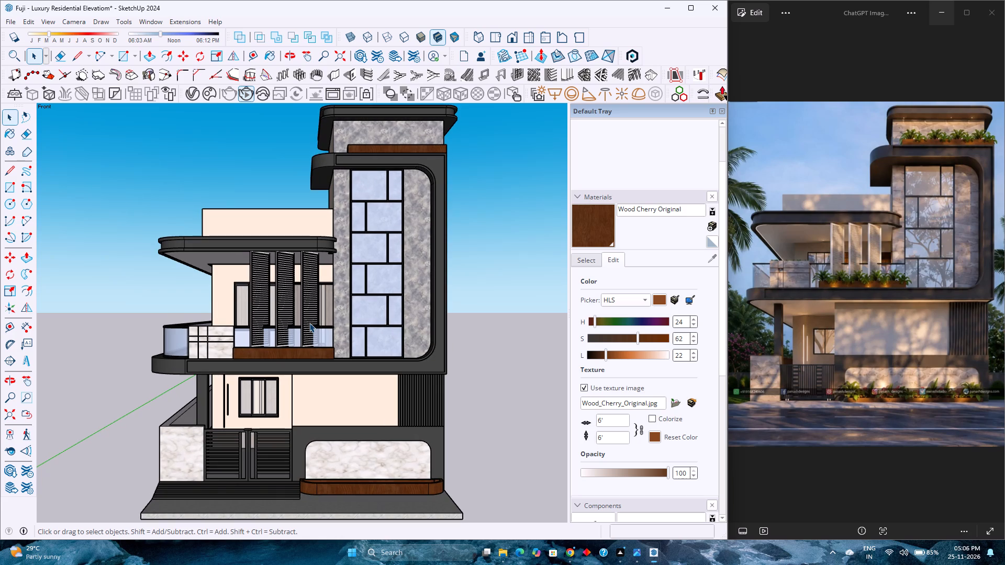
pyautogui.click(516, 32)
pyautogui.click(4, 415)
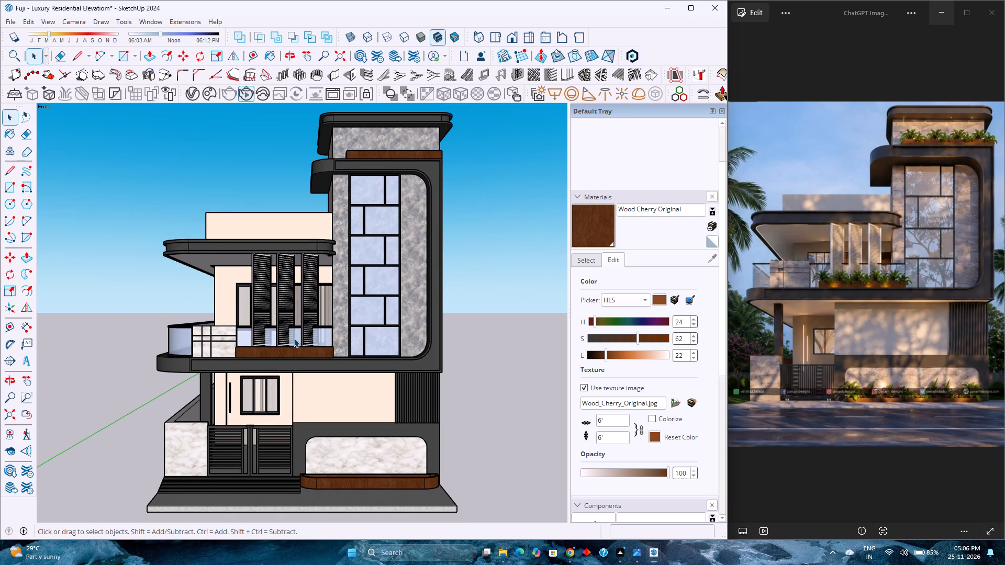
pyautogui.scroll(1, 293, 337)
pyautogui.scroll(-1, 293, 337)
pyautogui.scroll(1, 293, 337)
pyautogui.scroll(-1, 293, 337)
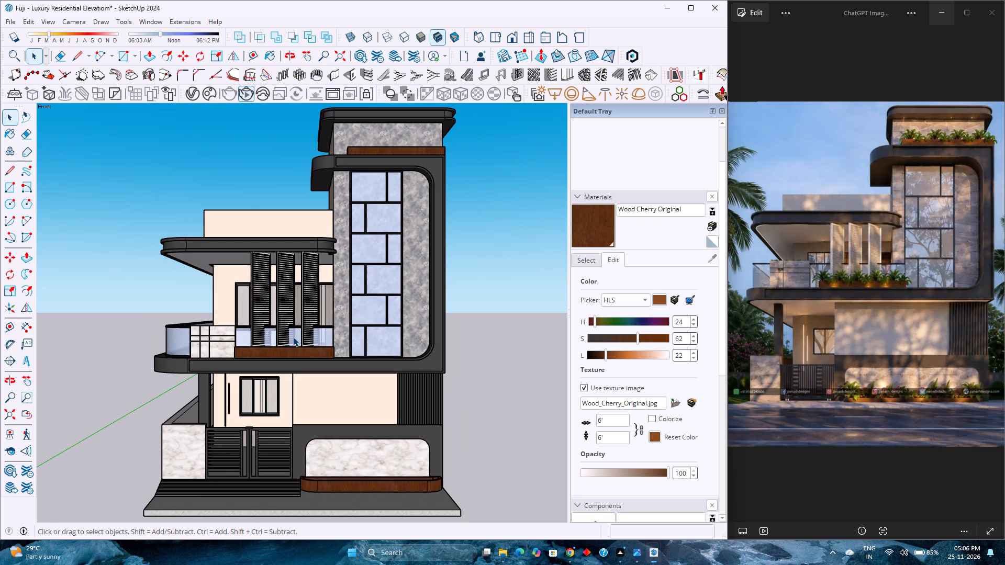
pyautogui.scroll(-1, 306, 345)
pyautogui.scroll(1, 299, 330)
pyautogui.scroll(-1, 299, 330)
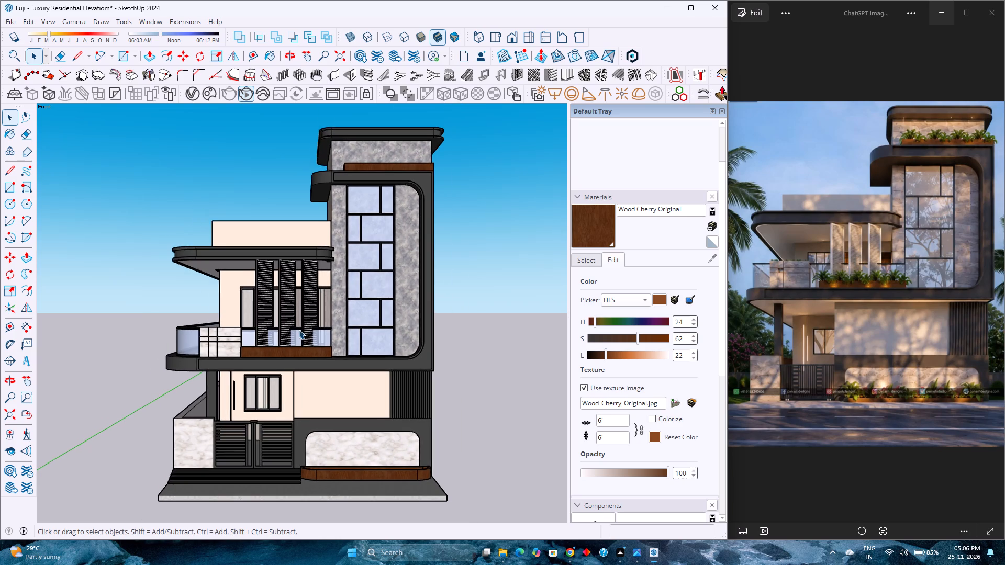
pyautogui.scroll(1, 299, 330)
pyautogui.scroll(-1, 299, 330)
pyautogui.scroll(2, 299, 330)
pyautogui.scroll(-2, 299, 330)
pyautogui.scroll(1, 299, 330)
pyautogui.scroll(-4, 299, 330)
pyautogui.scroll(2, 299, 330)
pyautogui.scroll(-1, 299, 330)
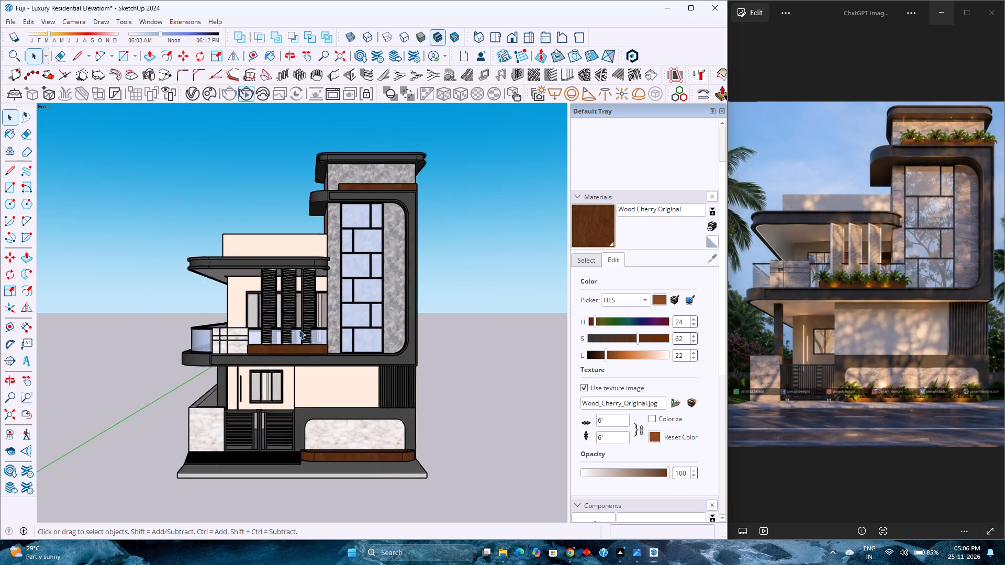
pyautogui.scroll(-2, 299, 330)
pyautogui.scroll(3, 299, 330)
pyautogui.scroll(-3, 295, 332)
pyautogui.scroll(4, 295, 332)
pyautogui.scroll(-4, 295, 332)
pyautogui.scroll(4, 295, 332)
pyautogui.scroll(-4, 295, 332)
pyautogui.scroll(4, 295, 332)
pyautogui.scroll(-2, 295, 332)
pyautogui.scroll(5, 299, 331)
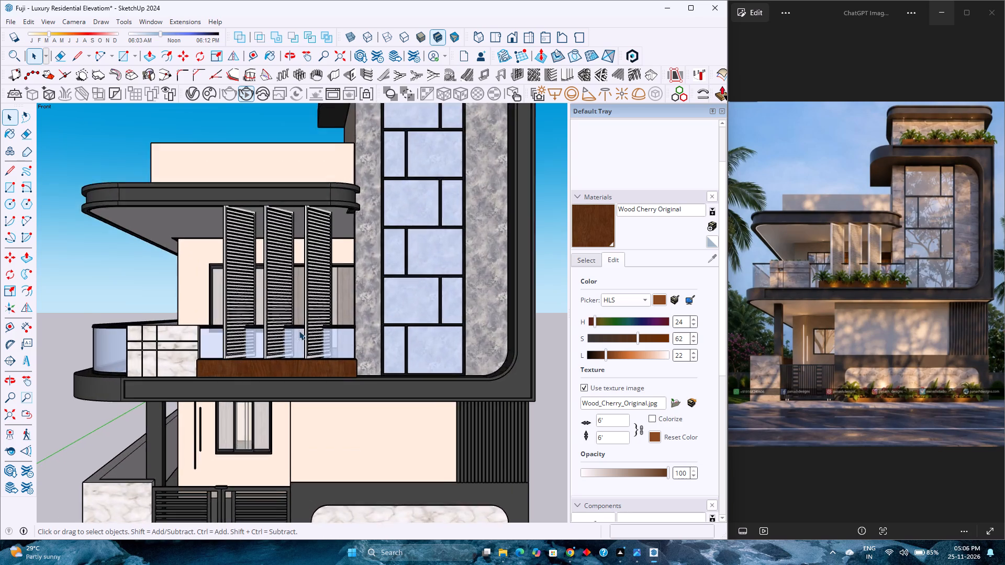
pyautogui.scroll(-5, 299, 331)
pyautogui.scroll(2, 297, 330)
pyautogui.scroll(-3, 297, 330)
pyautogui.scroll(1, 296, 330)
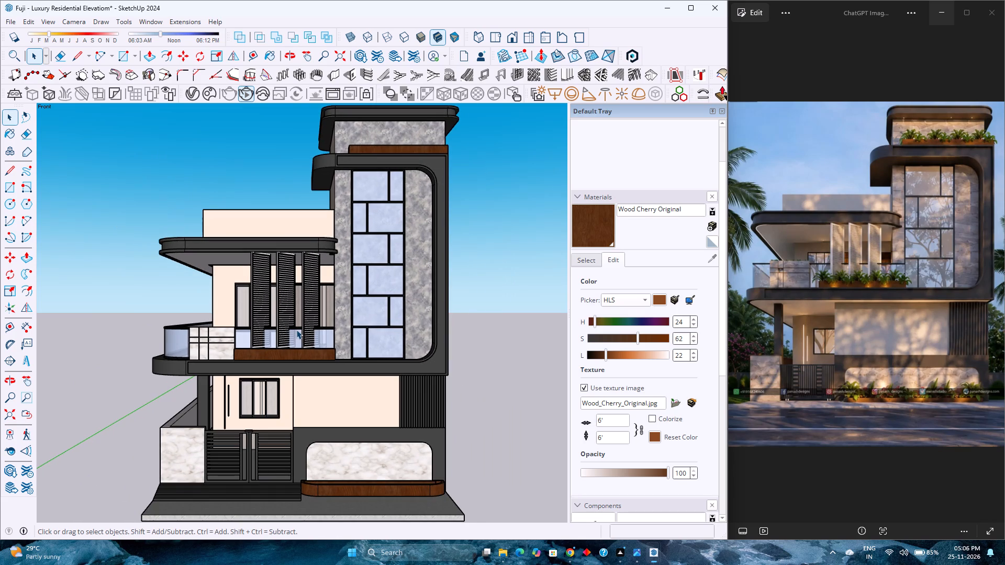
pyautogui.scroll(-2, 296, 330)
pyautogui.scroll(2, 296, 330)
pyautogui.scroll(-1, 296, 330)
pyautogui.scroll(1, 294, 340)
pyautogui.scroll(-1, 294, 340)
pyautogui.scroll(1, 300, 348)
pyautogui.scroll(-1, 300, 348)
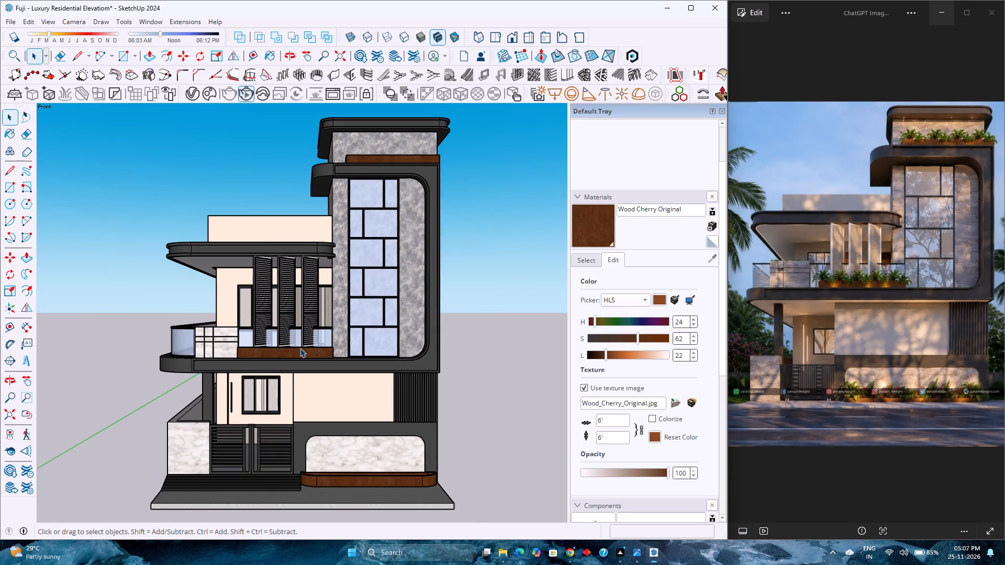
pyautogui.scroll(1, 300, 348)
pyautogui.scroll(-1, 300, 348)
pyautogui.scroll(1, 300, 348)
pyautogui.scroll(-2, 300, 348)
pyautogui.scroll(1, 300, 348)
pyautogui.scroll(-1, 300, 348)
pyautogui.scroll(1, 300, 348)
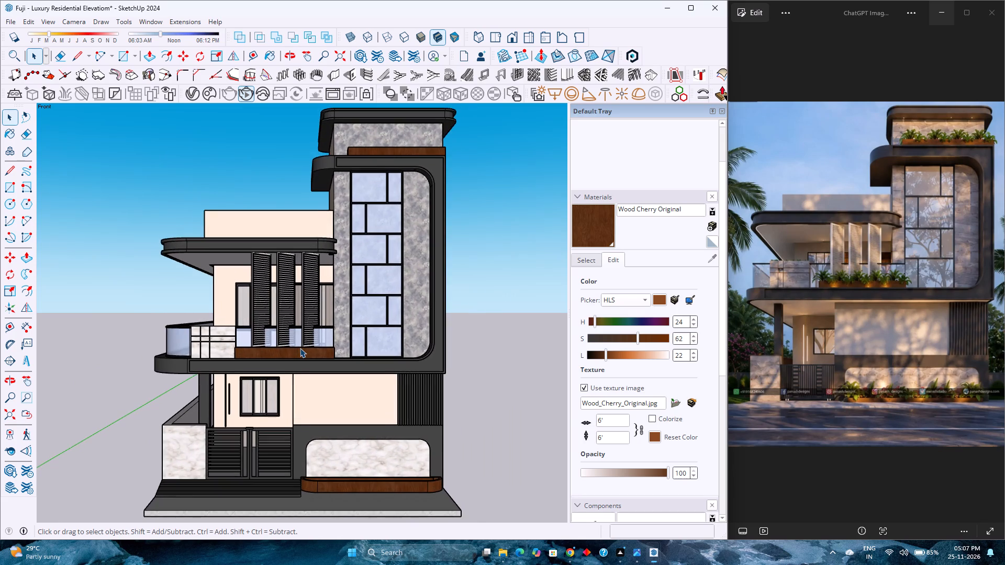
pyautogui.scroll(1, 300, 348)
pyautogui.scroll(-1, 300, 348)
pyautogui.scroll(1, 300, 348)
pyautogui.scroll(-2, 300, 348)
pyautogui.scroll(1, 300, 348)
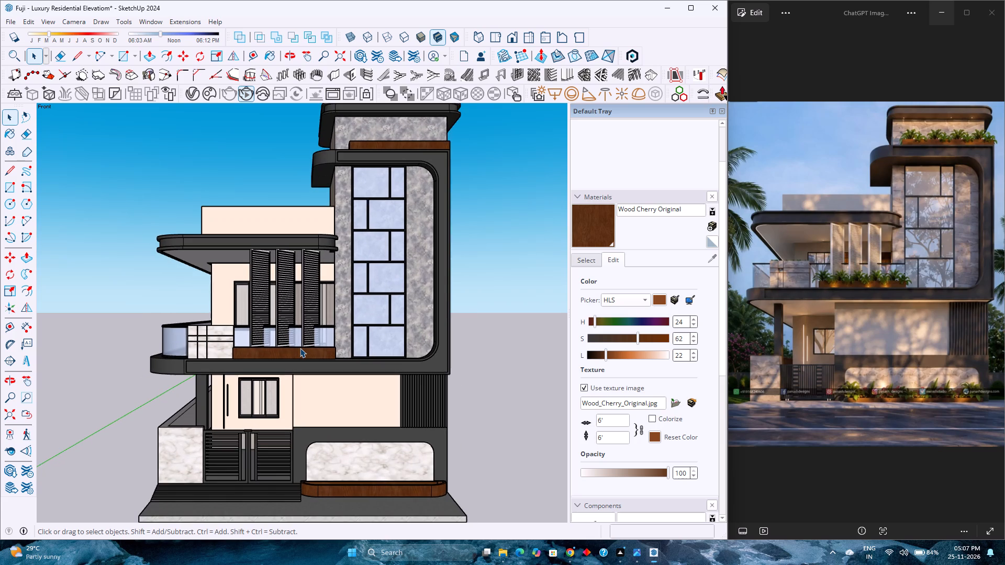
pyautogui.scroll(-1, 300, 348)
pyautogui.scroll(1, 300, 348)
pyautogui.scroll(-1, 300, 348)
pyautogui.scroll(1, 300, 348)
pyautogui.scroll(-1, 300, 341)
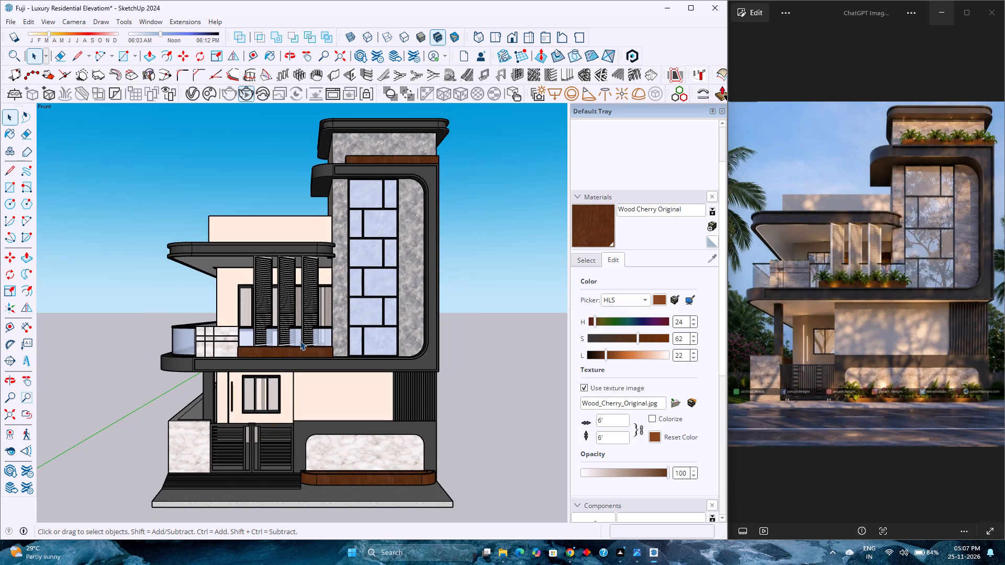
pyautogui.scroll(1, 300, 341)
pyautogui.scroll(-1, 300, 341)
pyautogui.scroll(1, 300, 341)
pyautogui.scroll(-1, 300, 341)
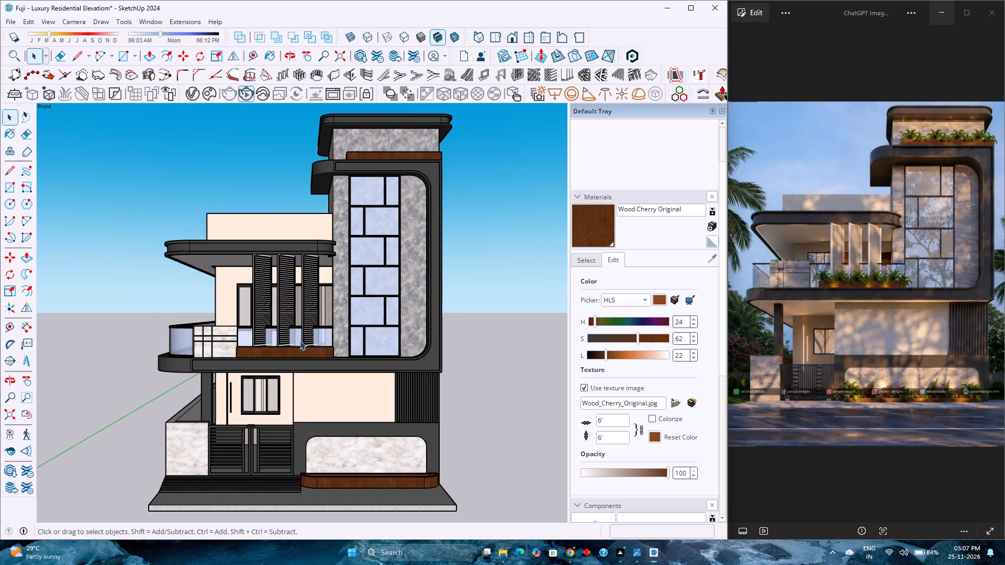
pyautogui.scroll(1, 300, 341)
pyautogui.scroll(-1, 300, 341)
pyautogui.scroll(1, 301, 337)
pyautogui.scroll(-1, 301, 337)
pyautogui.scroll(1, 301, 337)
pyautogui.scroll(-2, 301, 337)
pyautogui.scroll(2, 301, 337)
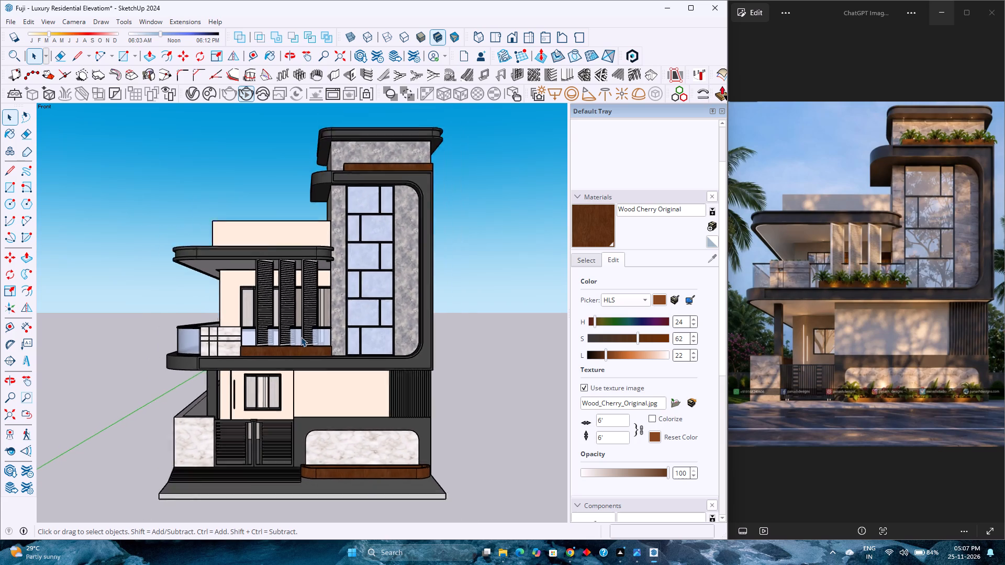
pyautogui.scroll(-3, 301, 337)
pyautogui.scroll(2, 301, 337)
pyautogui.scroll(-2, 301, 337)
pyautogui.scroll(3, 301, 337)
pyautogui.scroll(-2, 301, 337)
# Unlink the proportions of the Stone Vein Gray texture on the tower's stone face and size it 10' wide by 5' high.
pyautogui.scroll(3, 301, 337)
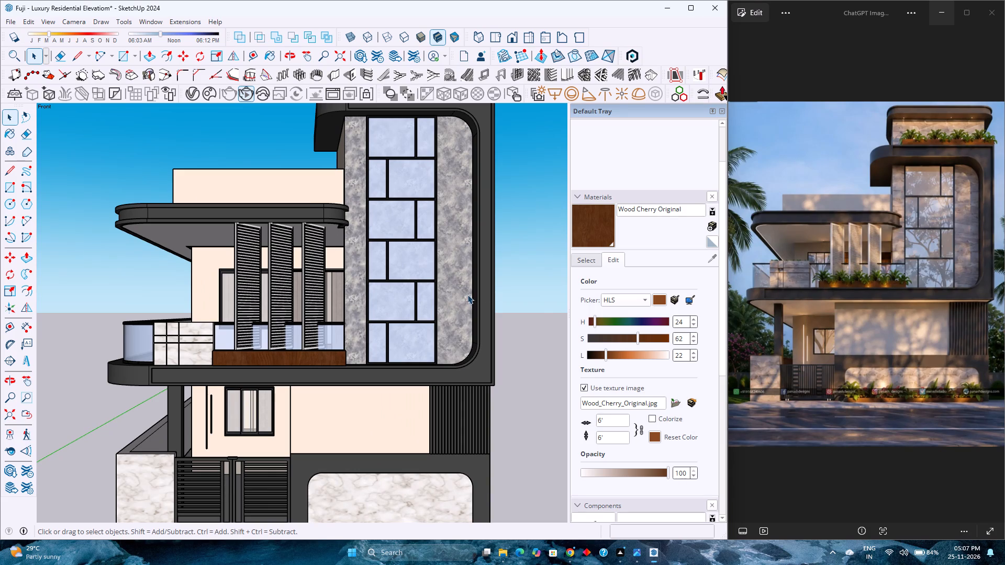
pyautogui.doubleClick(454, 297)
pyautogui.scroll(3, 454, 297)
pyautogui.doubleClick(454, 297)
pyautogui.scroll(2, 454, 297)
pyautogui.click(454, 297)
pyautogui.scroll(6, 620, 187)
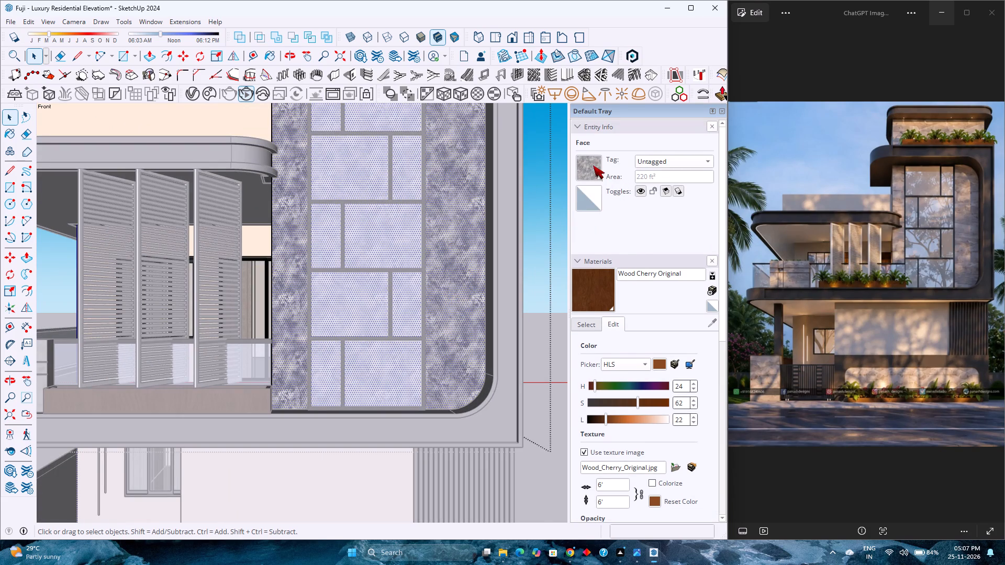
pyautogui.click(593, 165)
pyautogui.click(568, 272)
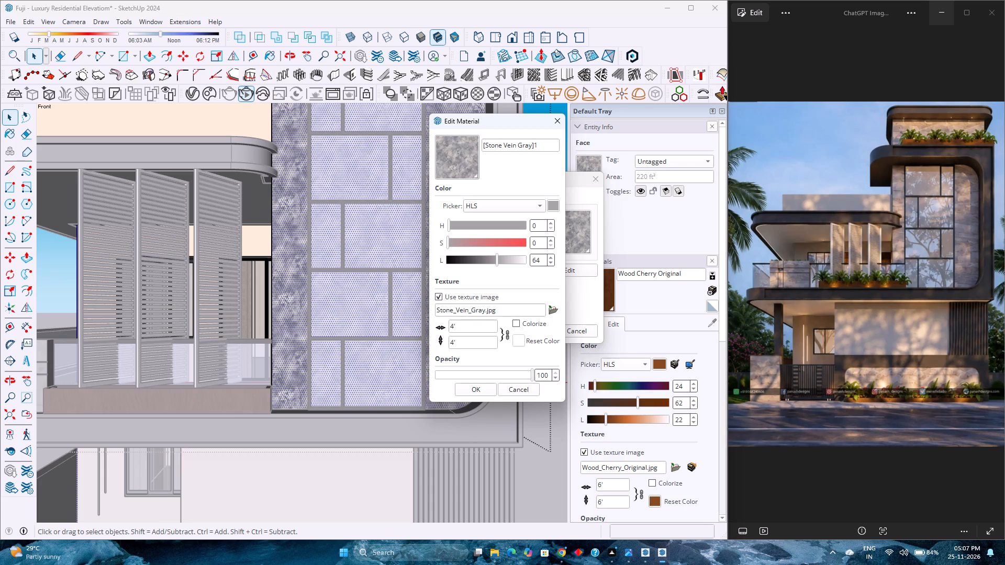
pyautogui.click(508, 335)
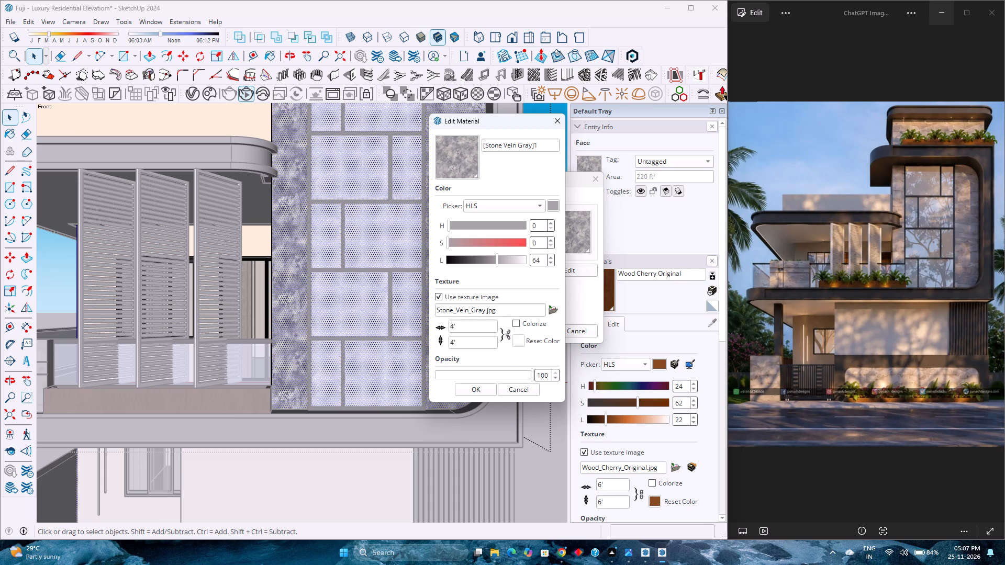
pyautogui.click(453, 326)
pyautogui.press('BackSpace')
pyautogui.press('8')
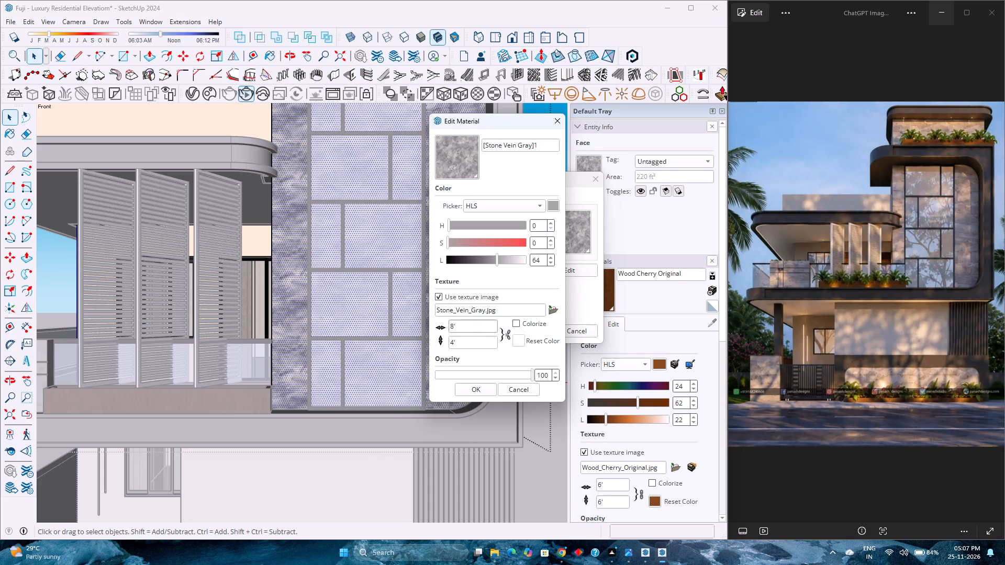
pyautogui.press('BackSpace')
pyautogui.write('10')
pyautogui.click(454, 344)
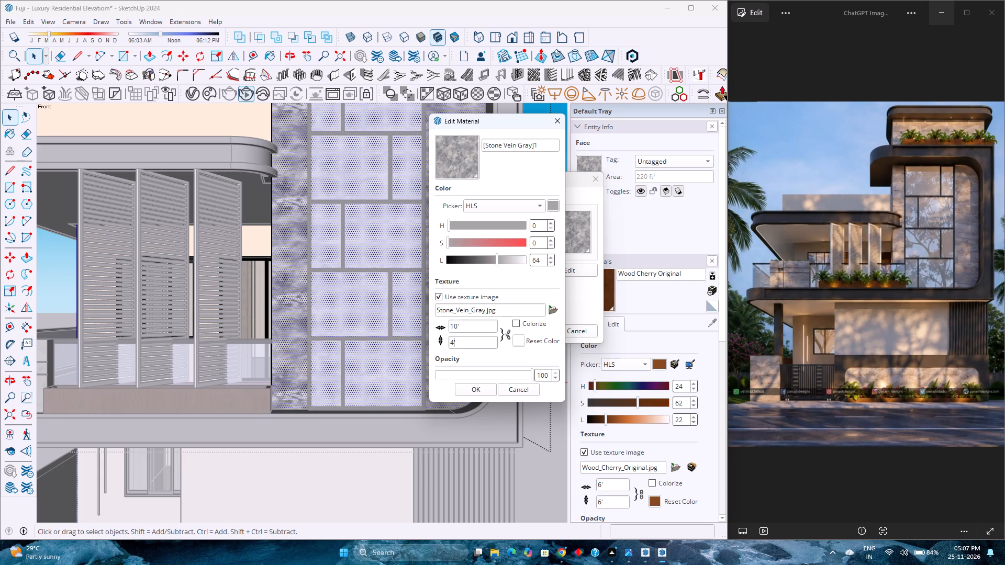
pyautogui.press('BackSpace')
pyautogui.press('6')
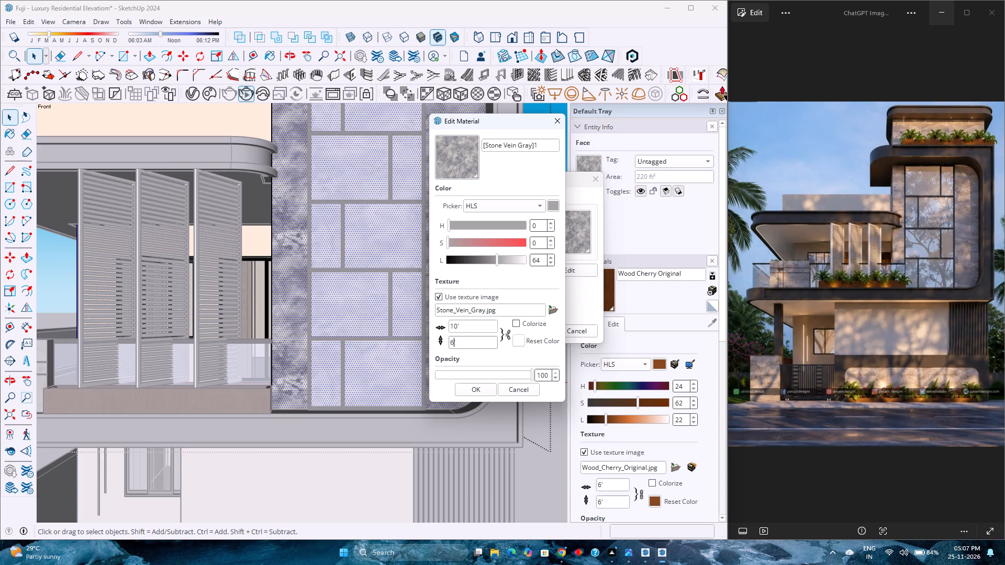
pyautogui.press('BackSpace')
pyautogui.press('5')
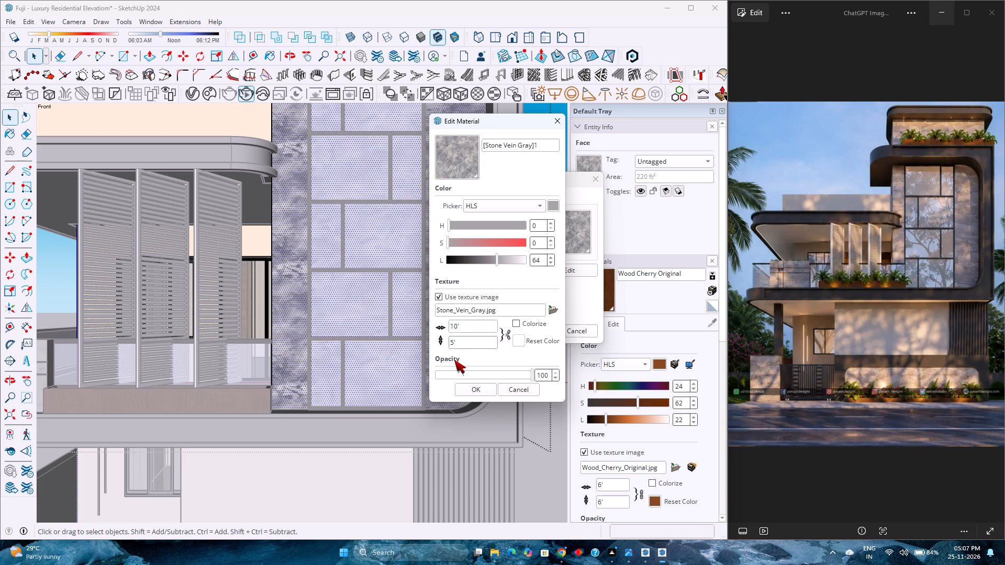
# Lighten the tower's stone material to lightness 84 and set its saturation to 12.
pyautogui.moveTo(498, 258); pyautogui.dragTo(501, 259)
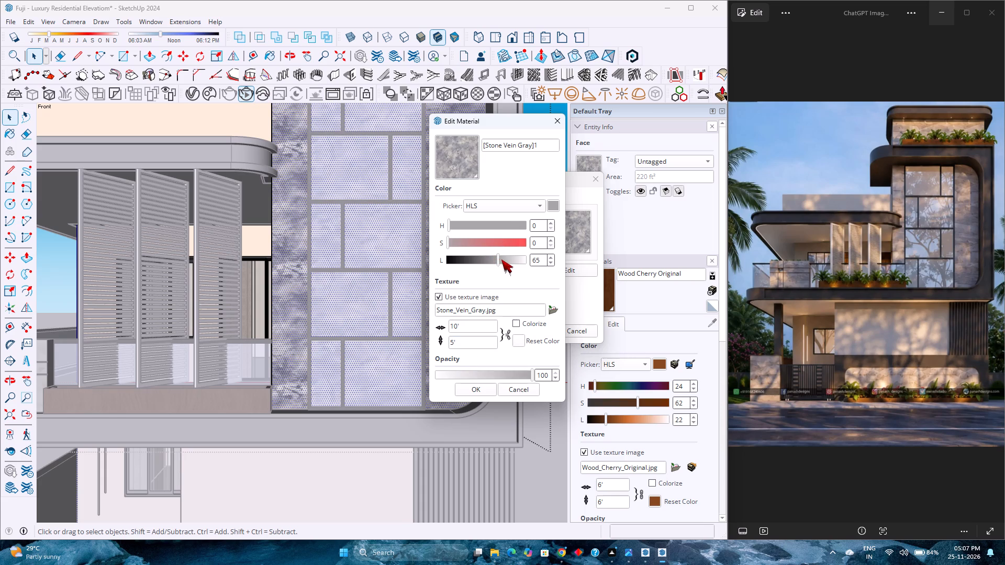
pyautogui.moveTo(501, 259); pyautogui.dragTo(513, 262)
pyautogui.moveTo(450, 242); pyautogui.dragTo(457, 242)
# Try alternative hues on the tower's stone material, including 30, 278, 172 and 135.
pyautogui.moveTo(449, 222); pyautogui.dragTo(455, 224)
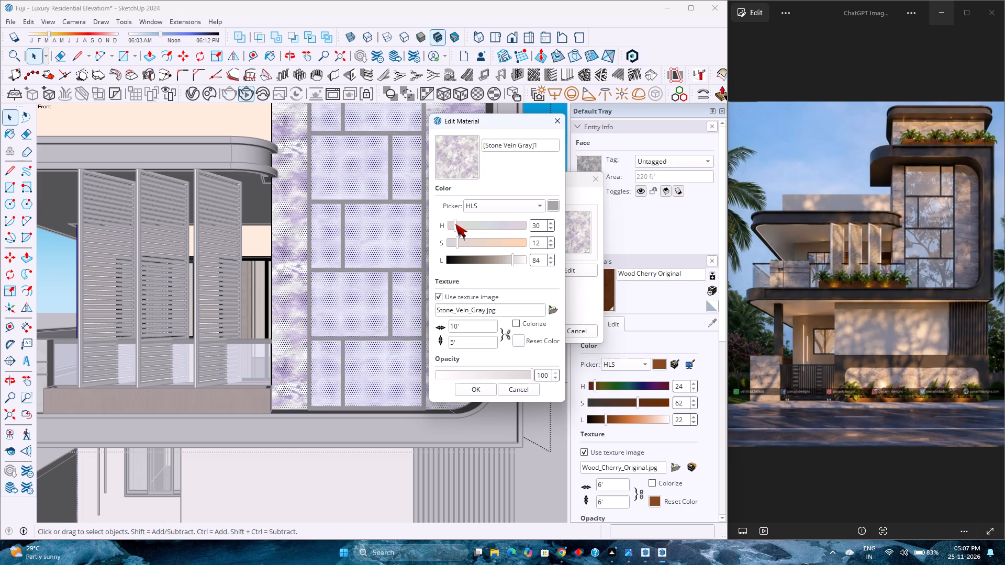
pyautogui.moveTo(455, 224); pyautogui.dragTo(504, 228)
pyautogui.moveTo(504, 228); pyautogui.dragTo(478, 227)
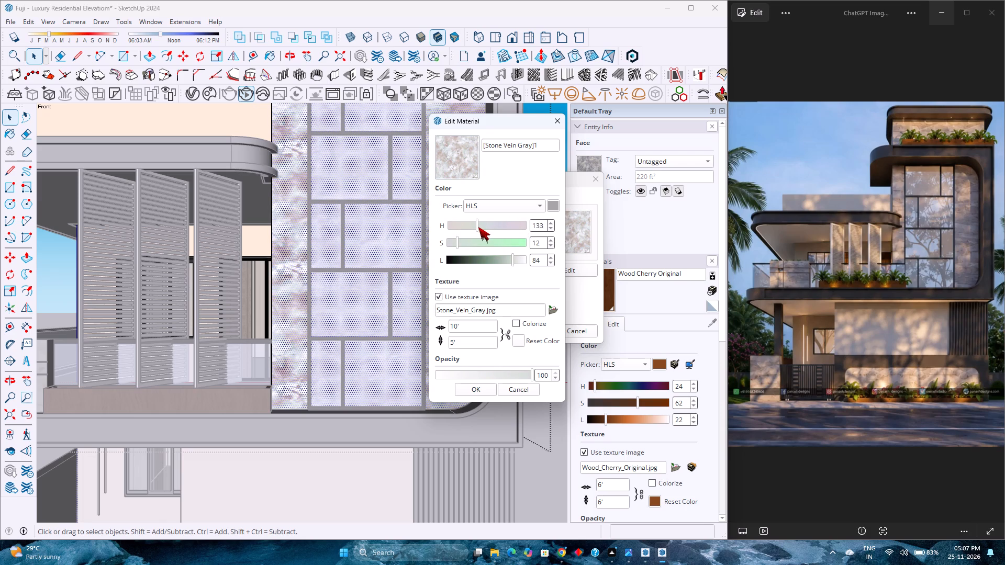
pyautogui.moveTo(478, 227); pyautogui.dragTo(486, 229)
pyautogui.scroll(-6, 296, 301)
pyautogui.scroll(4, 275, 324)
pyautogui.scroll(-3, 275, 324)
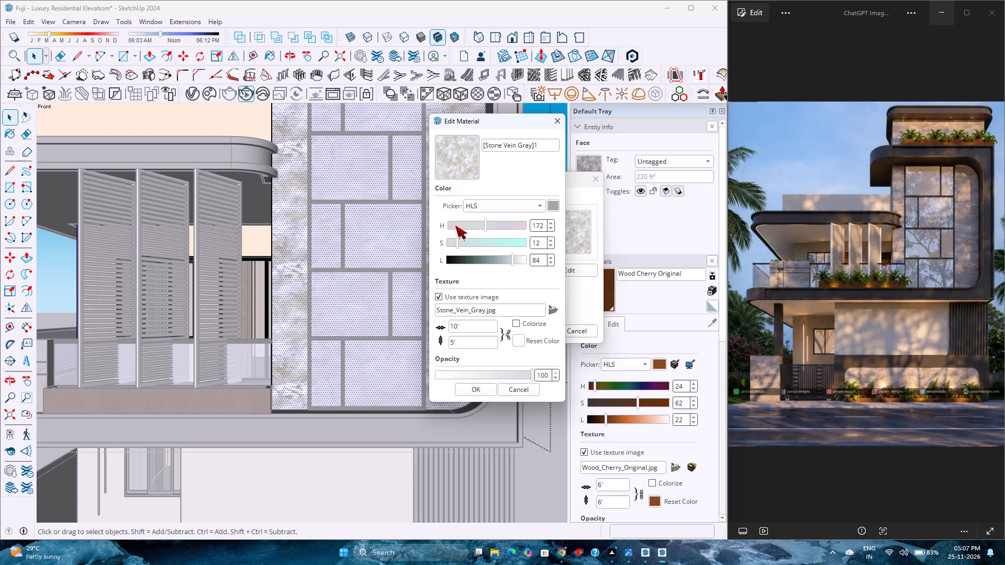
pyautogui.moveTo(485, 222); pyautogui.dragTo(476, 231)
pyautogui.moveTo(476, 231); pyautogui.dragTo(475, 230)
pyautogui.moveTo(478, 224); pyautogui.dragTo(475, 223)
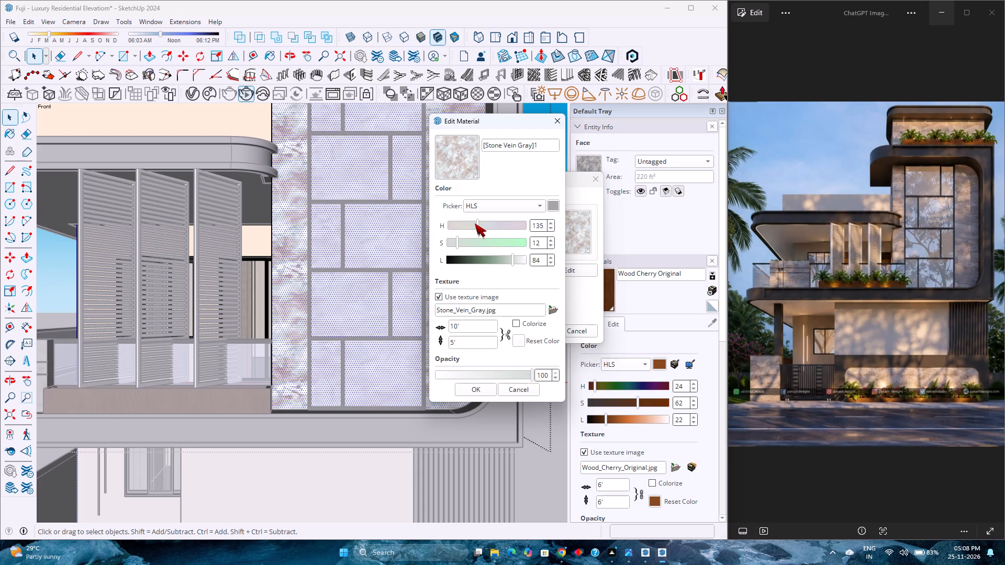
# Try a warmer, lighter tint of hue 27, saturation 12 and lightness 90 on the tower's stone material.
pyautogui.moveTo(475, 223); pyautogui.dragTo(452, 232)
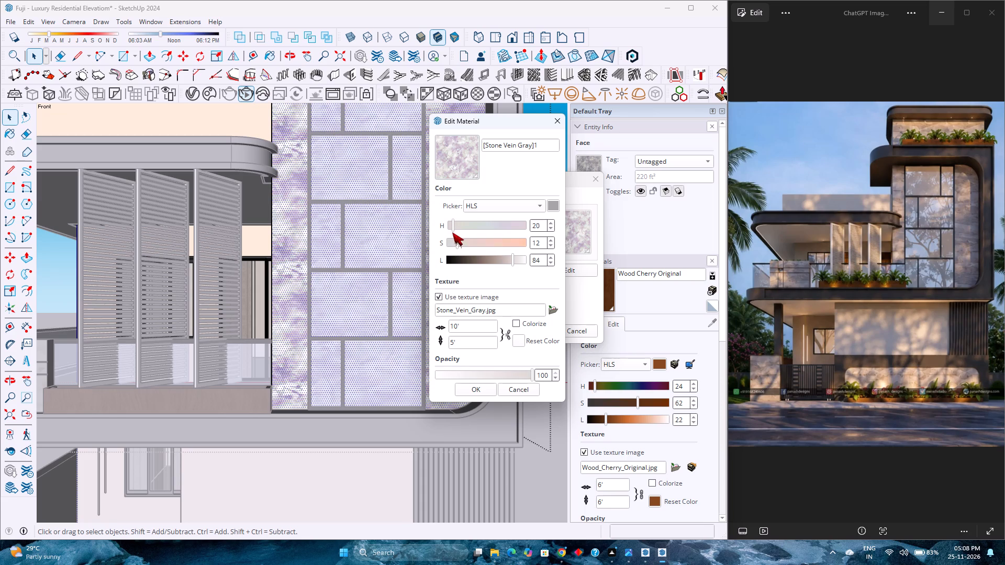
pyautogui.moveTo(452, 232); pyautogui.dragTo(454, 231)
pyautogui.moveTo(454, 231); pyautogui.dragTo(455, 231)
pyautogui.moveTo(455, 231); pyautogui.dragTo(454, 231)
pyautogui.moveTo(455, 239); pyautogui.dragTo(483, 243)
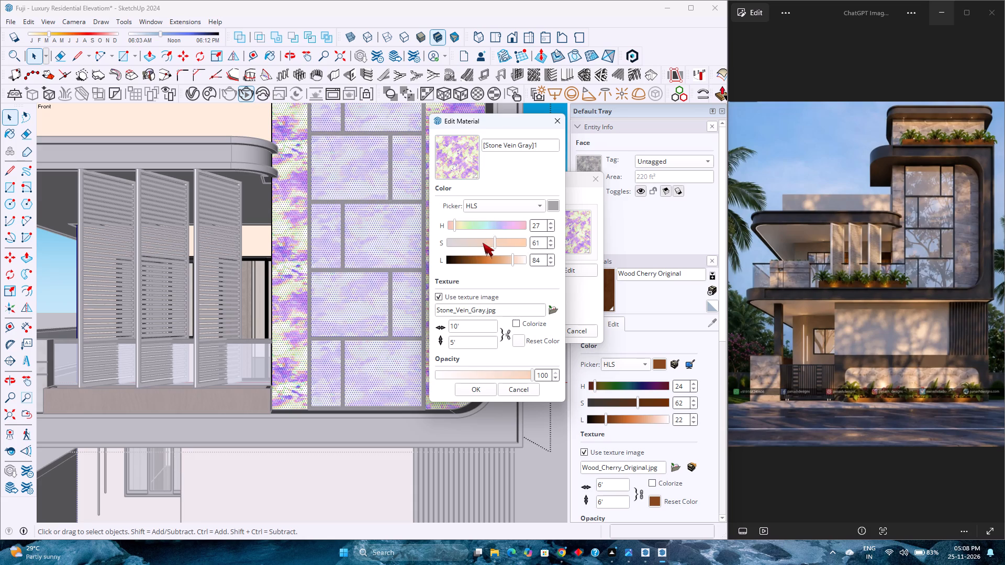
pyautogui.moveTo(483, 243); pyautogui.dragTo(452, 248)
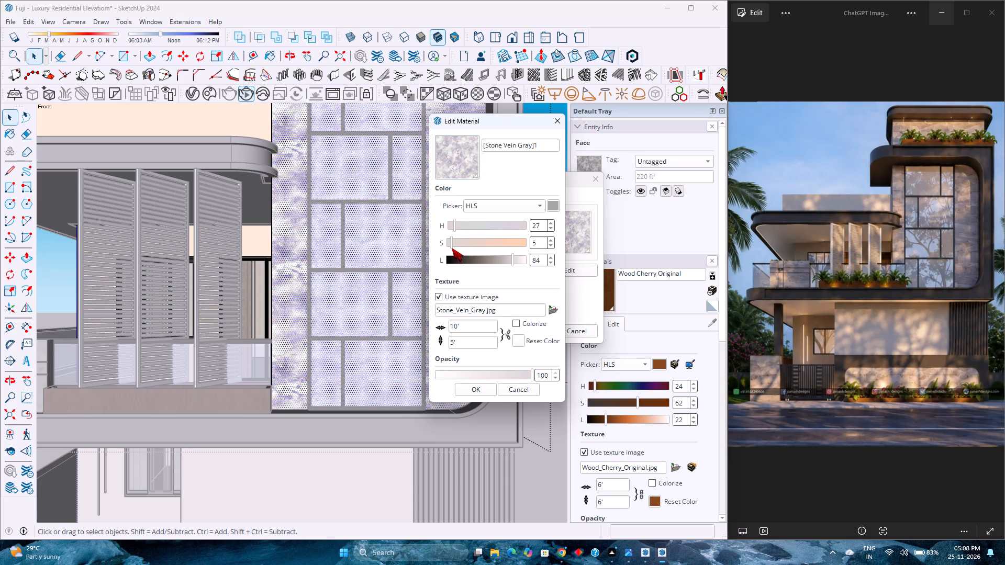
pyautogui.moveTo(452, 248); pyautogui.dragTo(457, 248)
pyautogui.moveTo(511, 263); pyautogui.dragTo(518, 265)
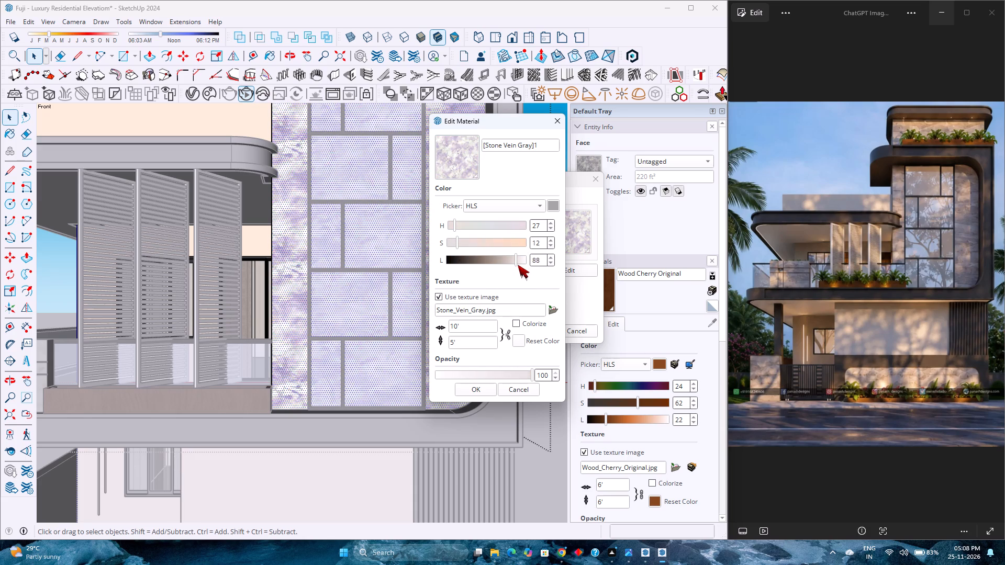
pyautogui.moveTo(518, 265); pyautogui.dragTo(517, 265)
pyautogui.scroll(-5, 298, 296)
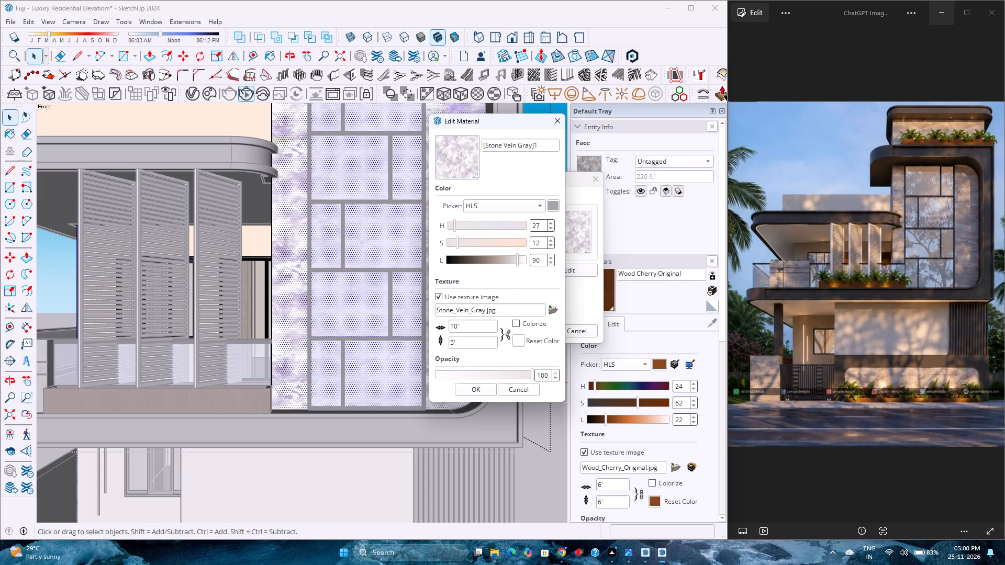
# Compare hues between 7 and 37 on the tower's stone material and set its hue to 20, with saturation at 12.
pyautogui.moveTo(453, 226); pyautogui.dragTo(448, 228)
pyautogui.moveTo(448, 228); pyautogui.dragTo(448, 229)
pyautogui.moveTo(448, 229); pyautogui.dragTo(453, 231)
pyautogui.moveTo(453, 231); pyautogui.dragTo(455, 231)
pyautogui.moveTo(455, 231); pyautogui.dragTo(452, 231)
pyautogui.click(457, 244)
# Test dark lightness values 21 and 13 on the tower's stone material and set its lightness to 88.
pyautogui.moveTo(517, 260); pyautogui.dragTo(461, 276)
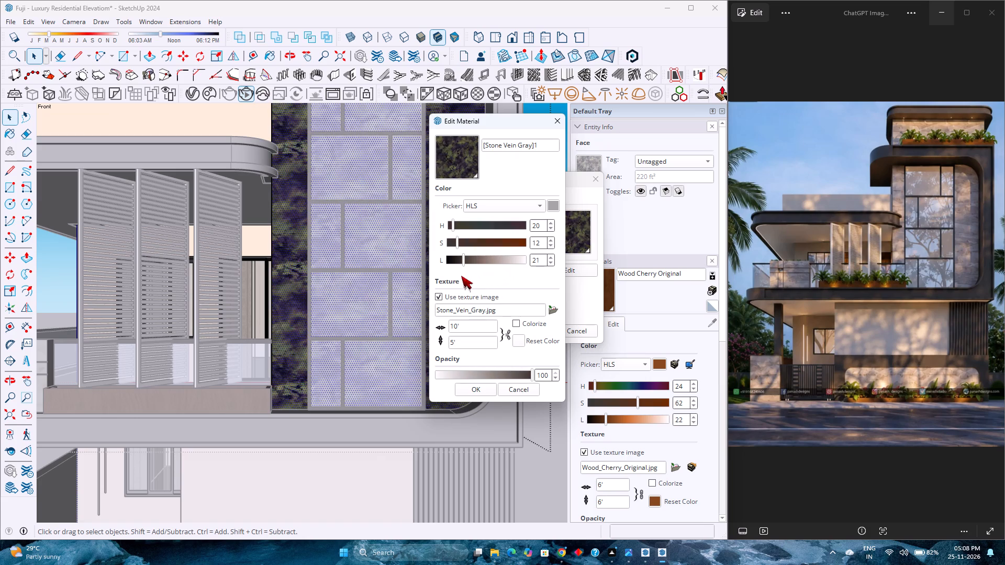
pyautogui.moveTo(461, 276); pyautogui.dragTo(457, 277)
pyautogui.scroll(-6, 319, 310)
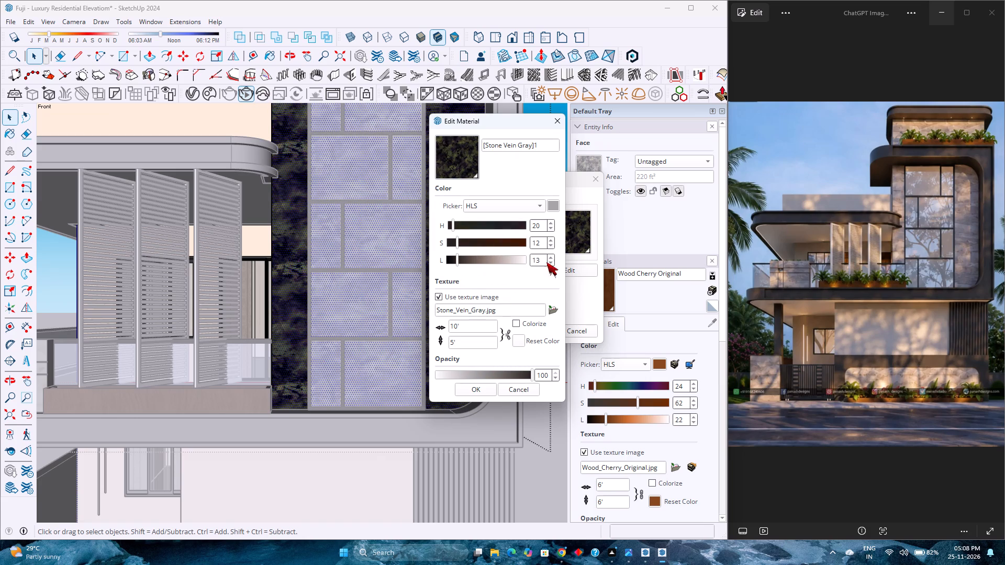
pyautogui.moveTo(472, 257); pyautogui.dragTo(510, 257)
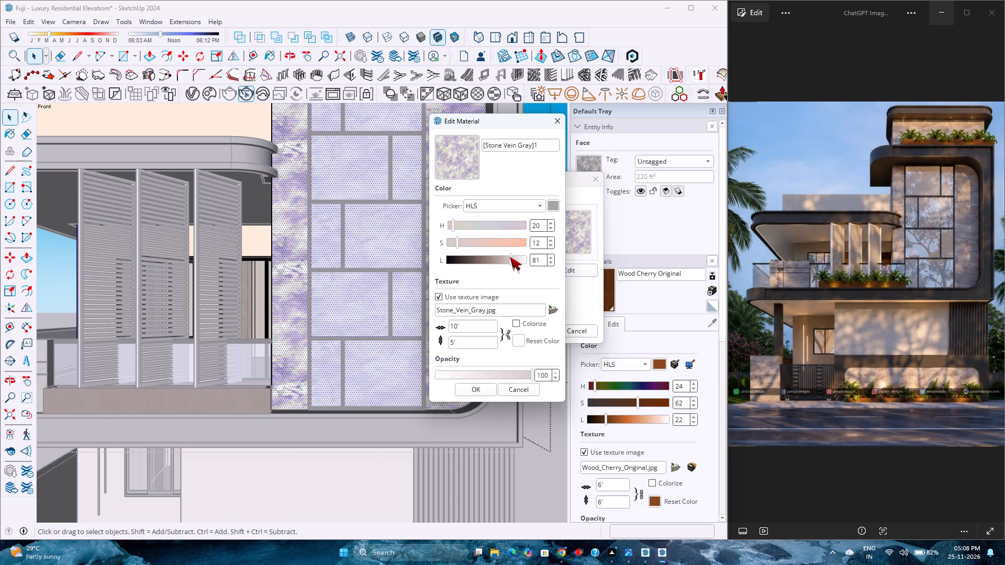
pyautogui.moveTo(510, 257); pyautogui.dragTo(516, 257)
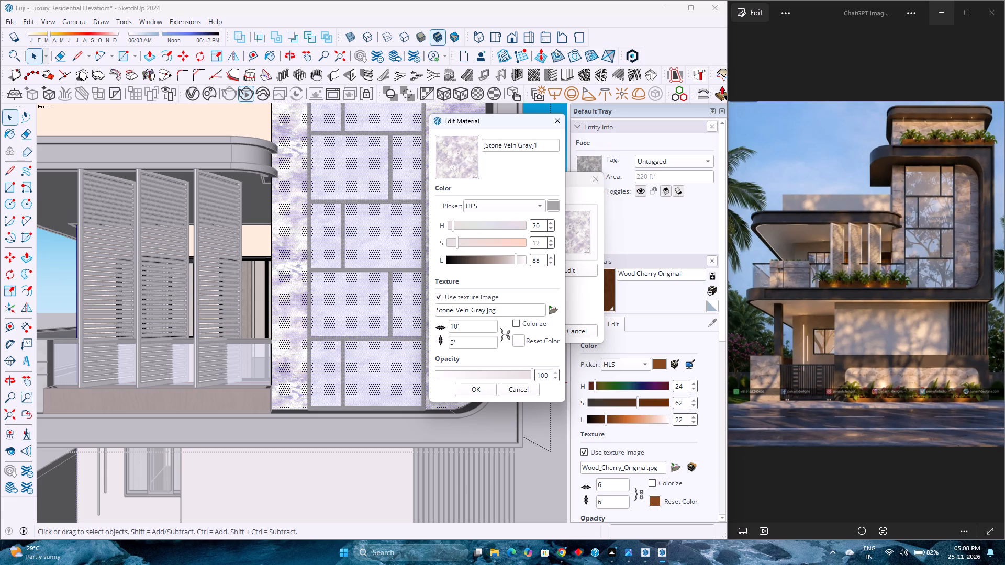
# Test the stone material at opacities 0 and 86, return it to full opacity and apply the edited material to the tower face.
pyautogui.moveTo(532, 375); pyautogui.dragTo(434, 378)
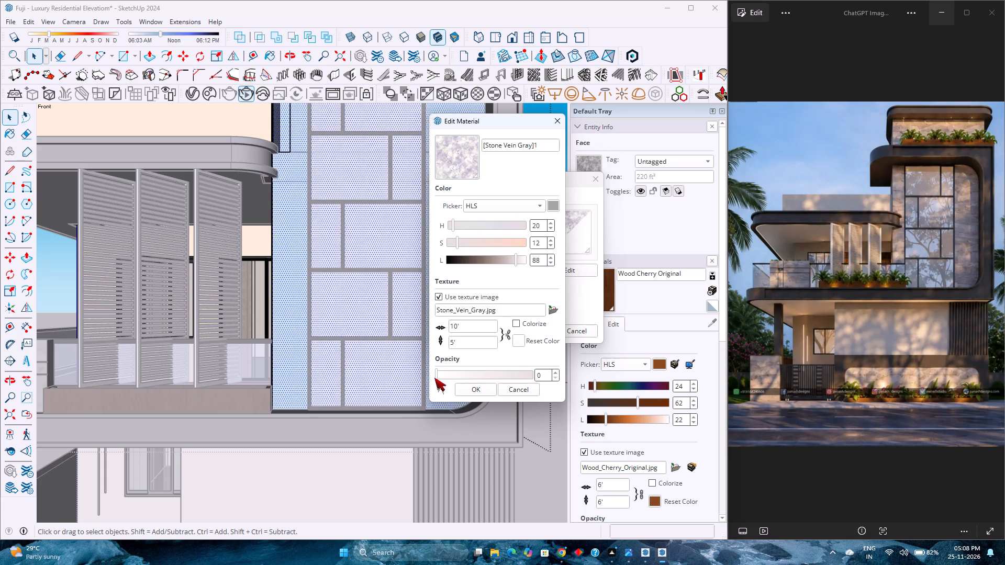
pyautogui.moveTo(434, 378); pyautogui.dragTo(521, 377)
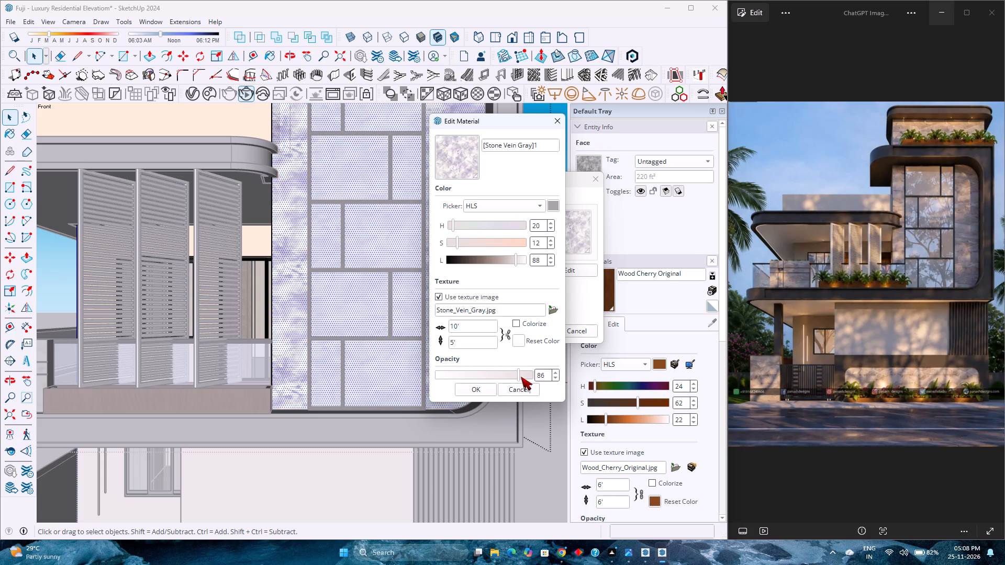
pyautogui.moveTo(521, 377); pyautogui.dragTo(565, 370)
pyautogui.click(478, 390)
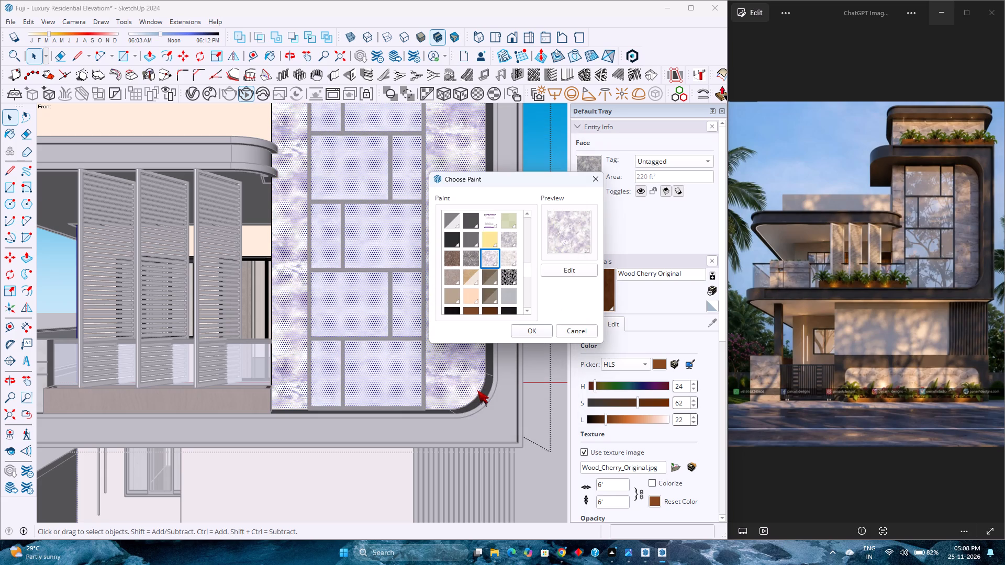
pyautogui.click(525, 332)
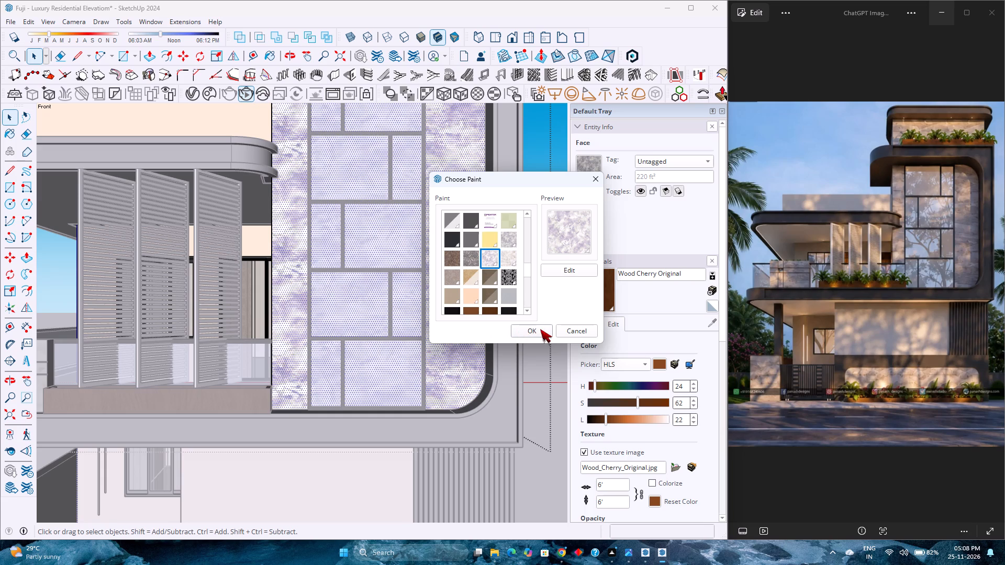